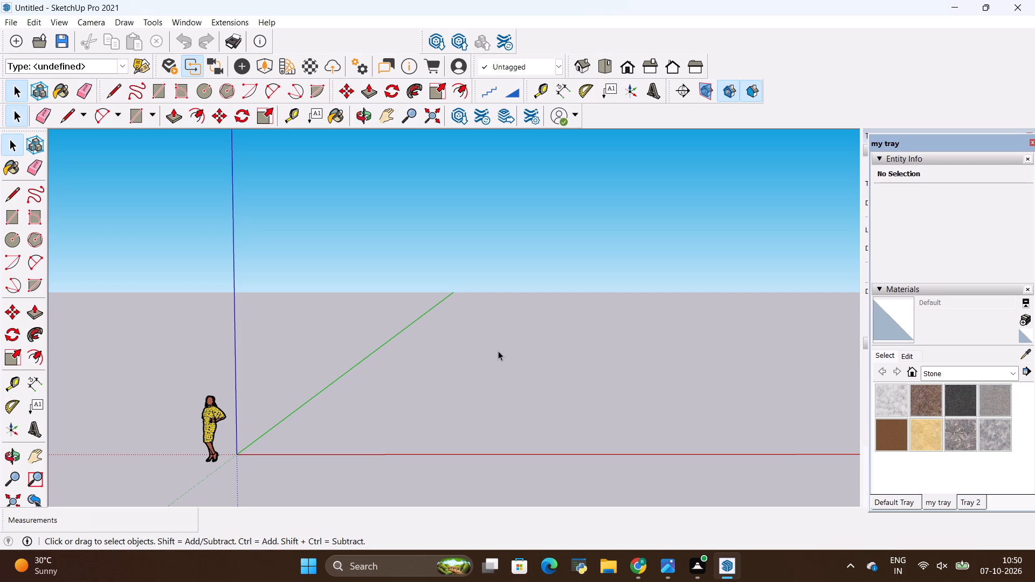
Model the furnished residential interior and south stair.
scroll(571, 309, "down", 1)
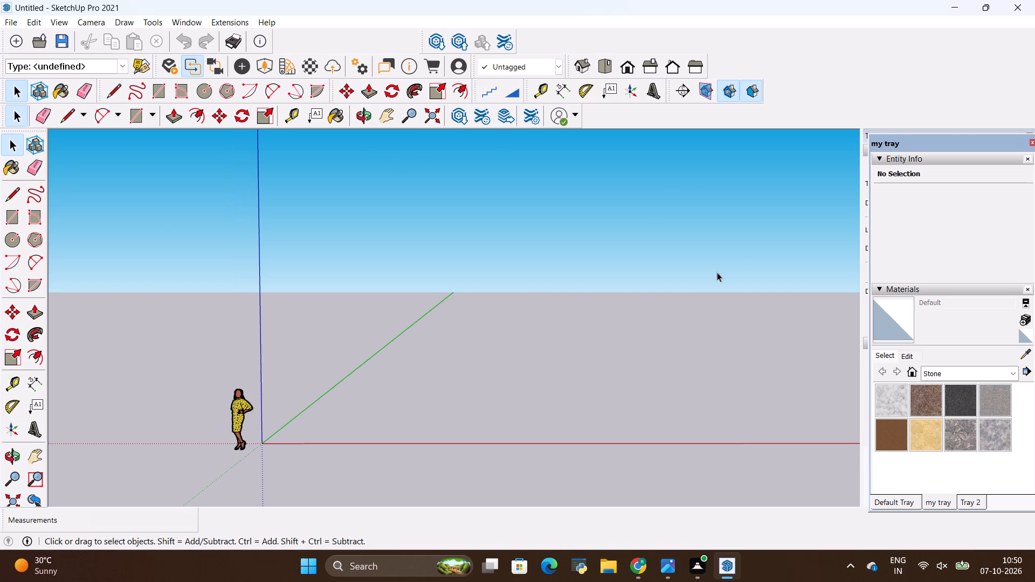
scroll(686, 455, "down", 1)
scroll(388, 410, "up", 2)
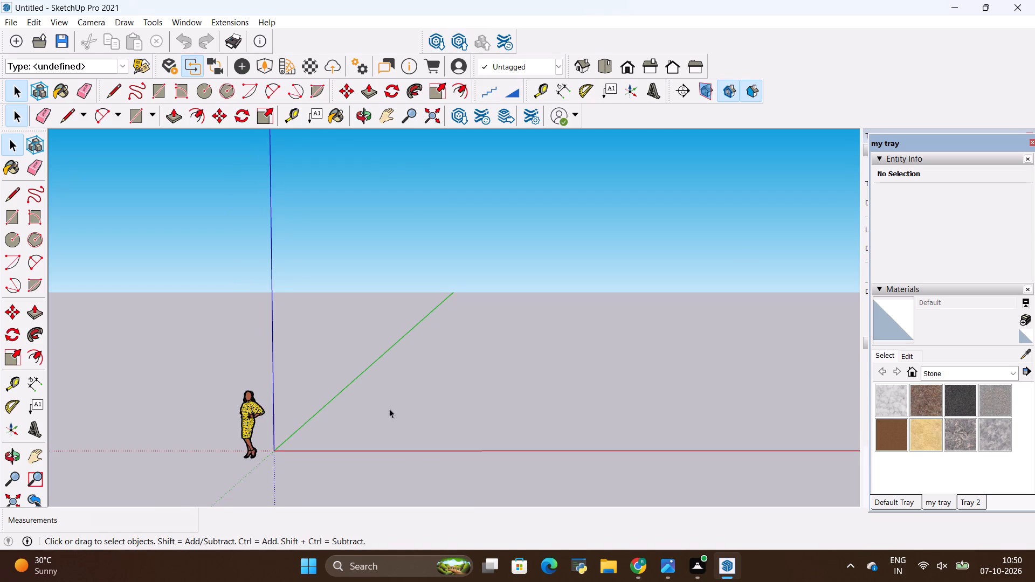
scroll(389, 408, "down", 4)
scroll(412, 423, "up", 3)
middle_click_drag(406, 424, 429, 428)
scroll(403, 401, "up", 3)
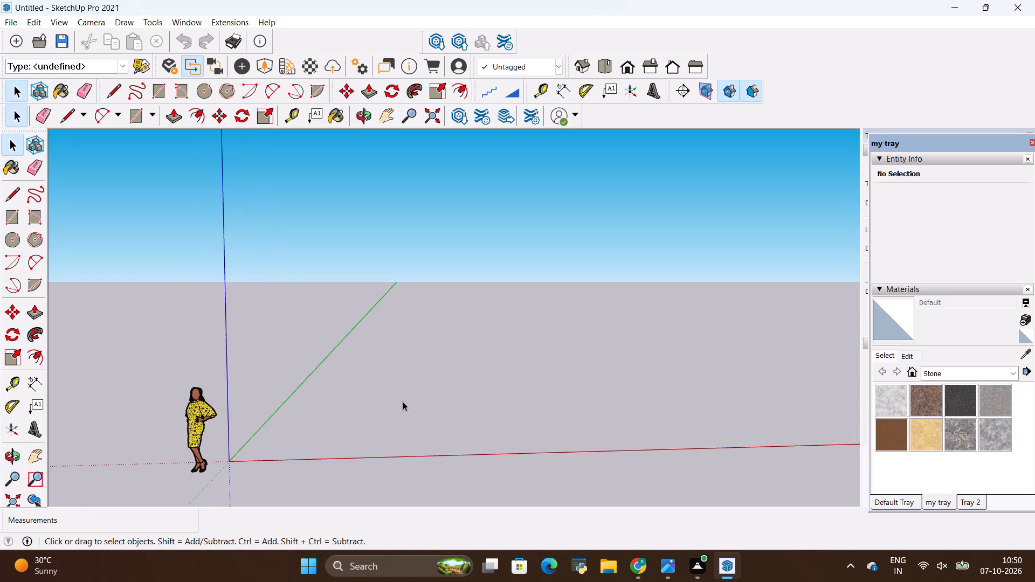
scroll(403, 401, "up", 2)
Import the file "autocad 2bhk floor plan 03" from the Downloads folder into the model.
left_click(12, 20)
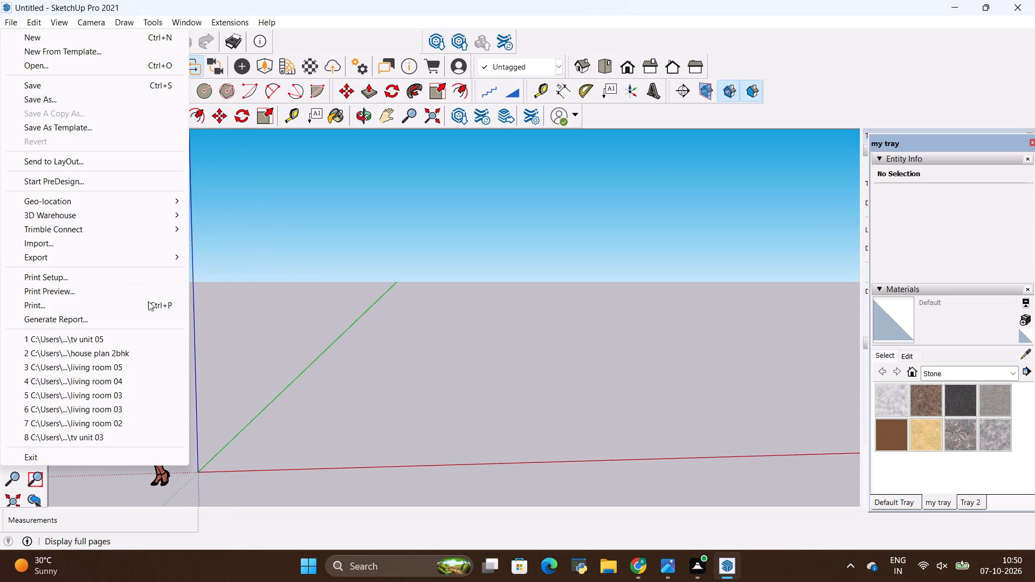
left_click(77, 244)
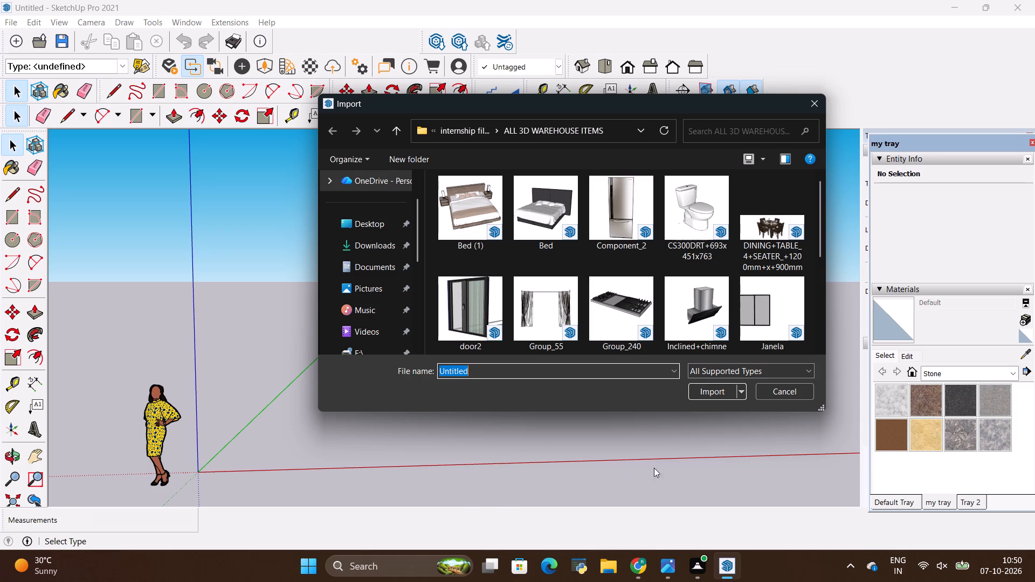
left_click(722, 397)
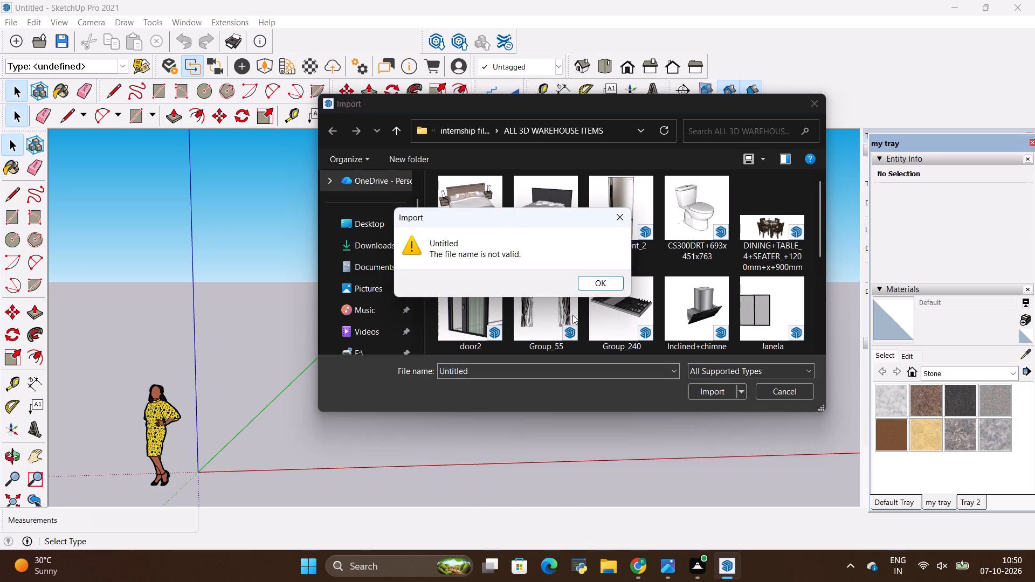
left_click(593, 285)
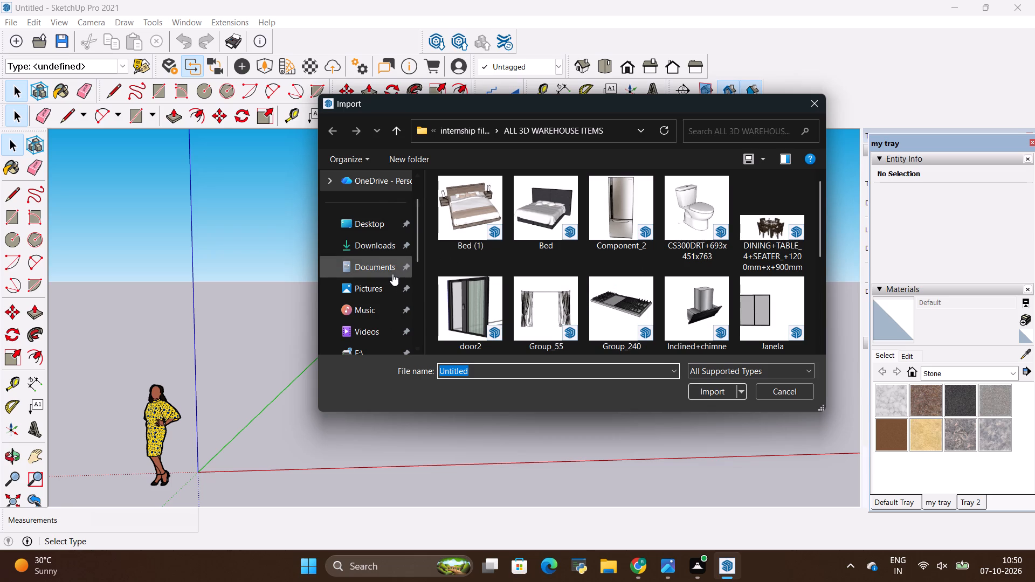
left_click(379, 247)
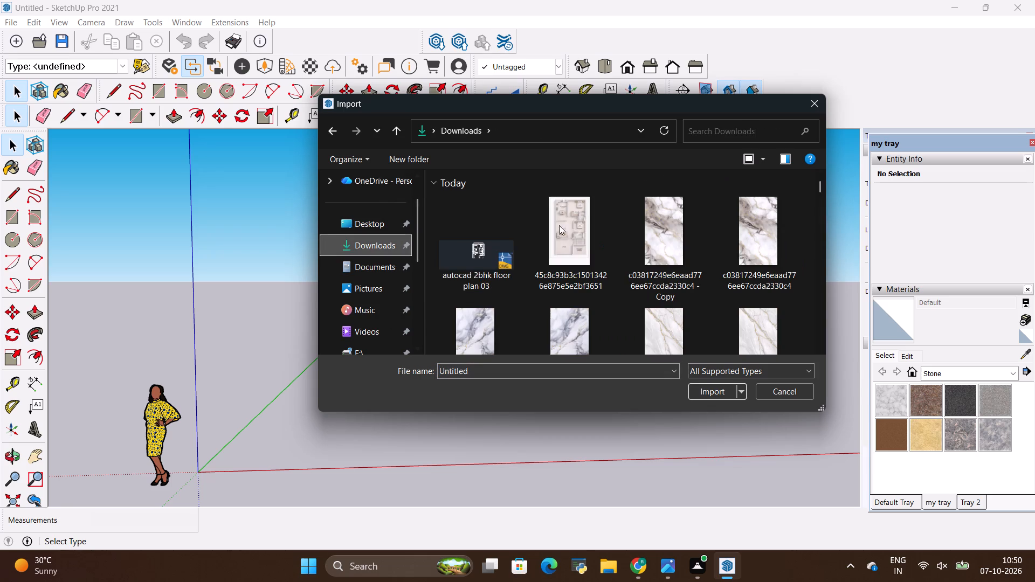
left_click(472, 227)
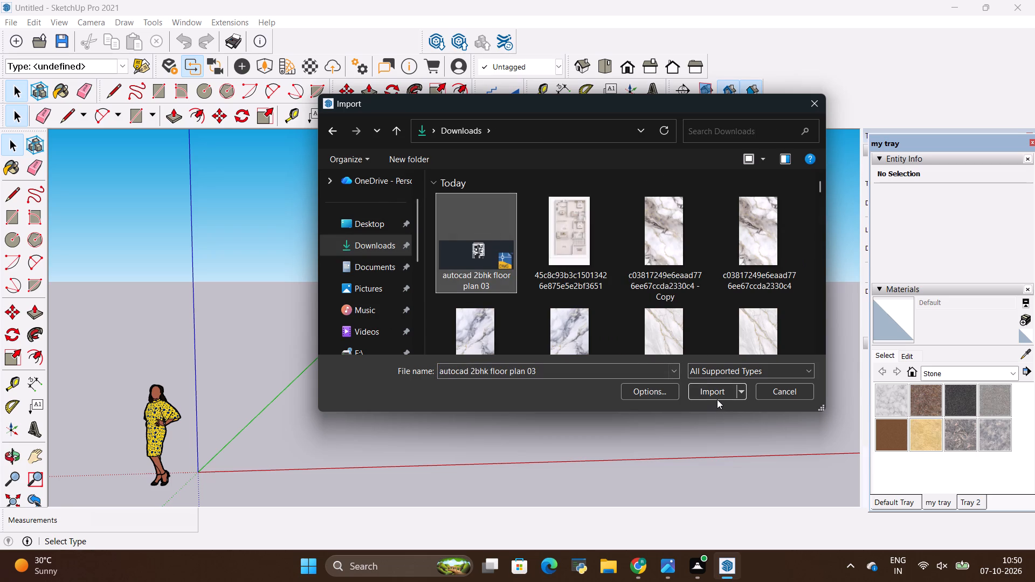
left_click(716, 399)
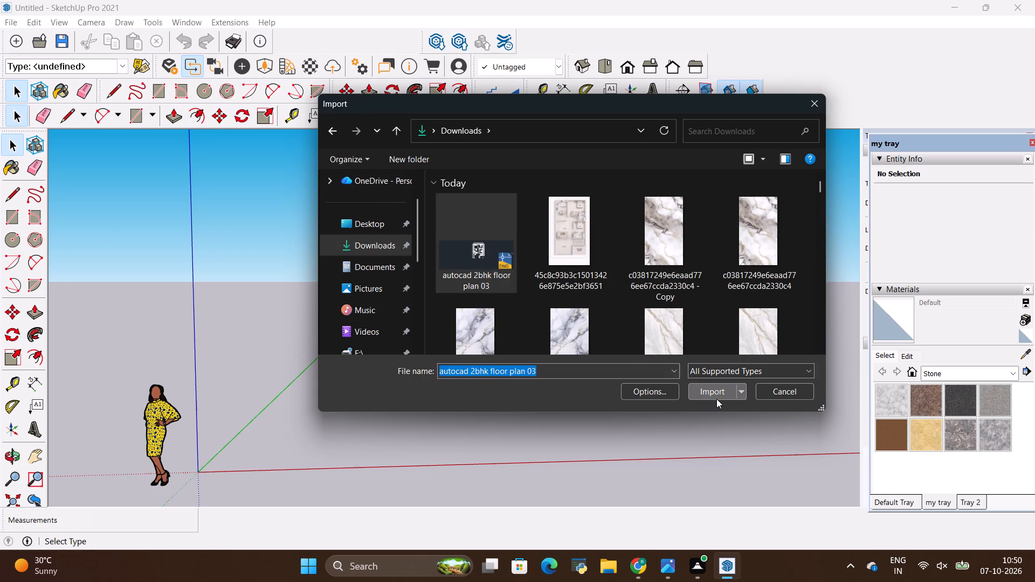
left_click(576, 373)
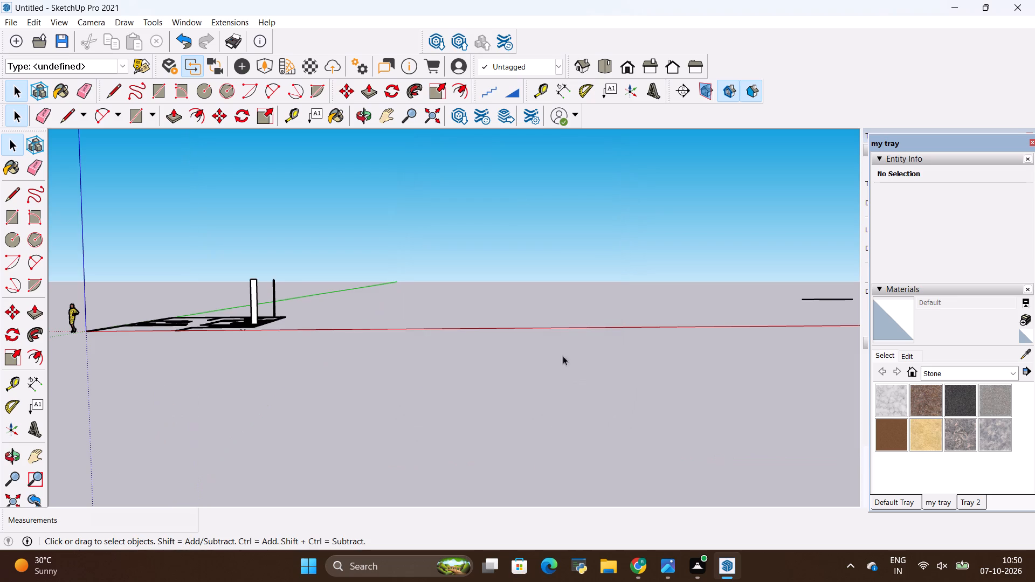
Open the imported floor plan component and erase the bed component with the upright white panel in the bedroom beside the stairs.
middle_click_drag(326, 297, 318, 418)
scroll(207, 386, "up", 4)
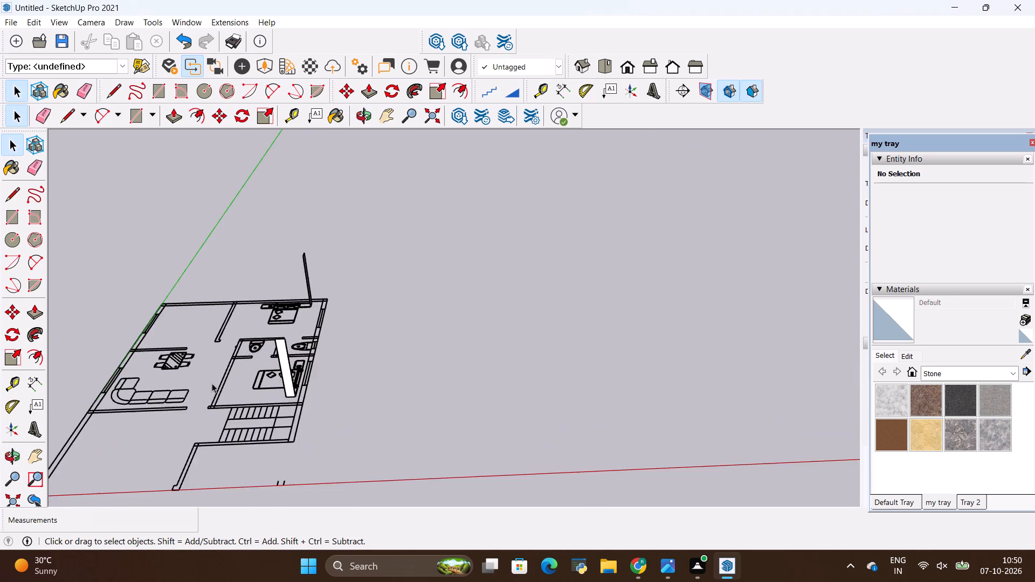
scroll(212, 383, "up", 9)
scroll(287, 364, "up", 3)
scroll(289, 363, "down", 11)
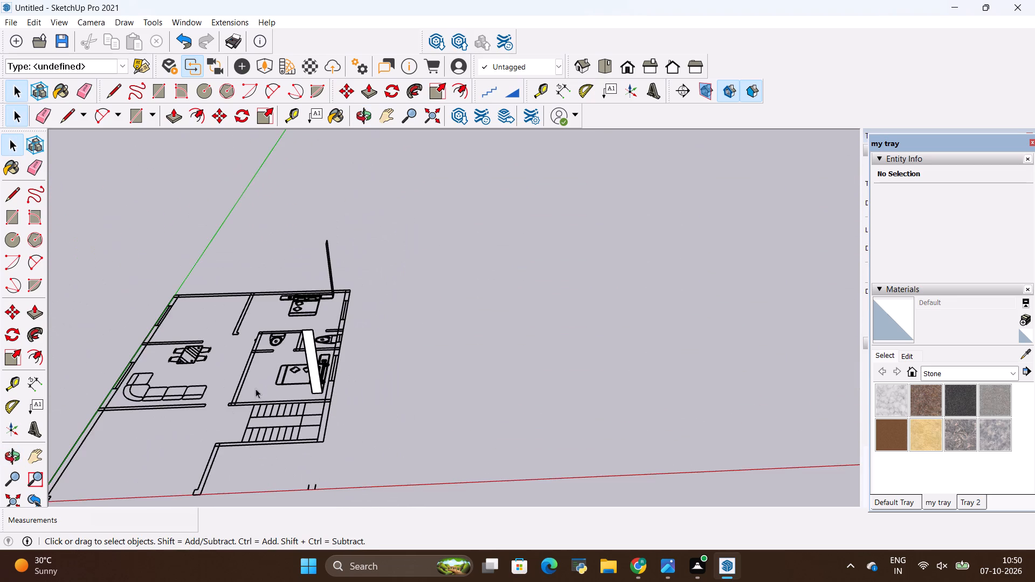
middle_click_drag(226, 417, 254, 406)
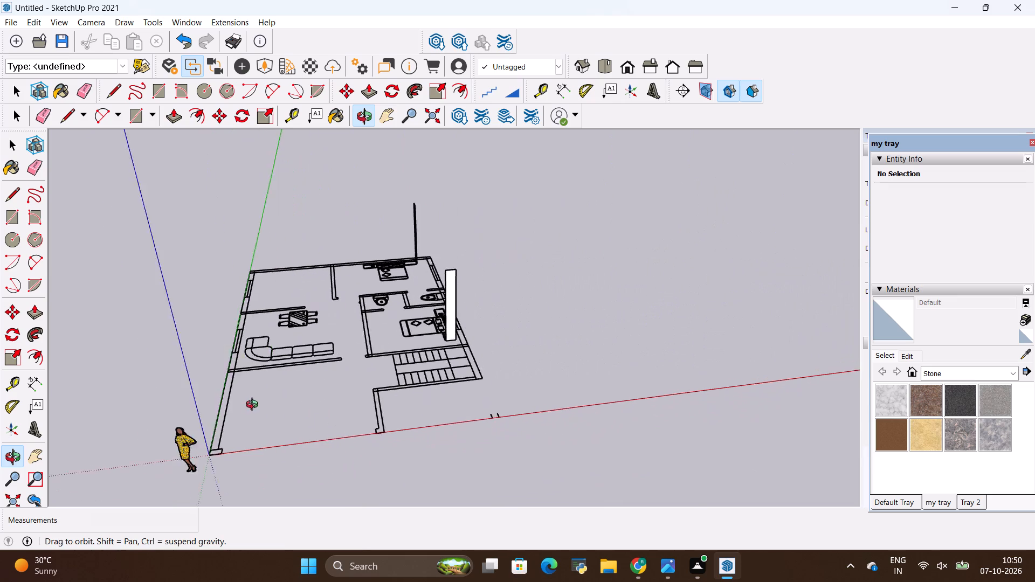
middle_click_drag(254, 406, 253, 406)
scroll(377, 337, "up", 1)
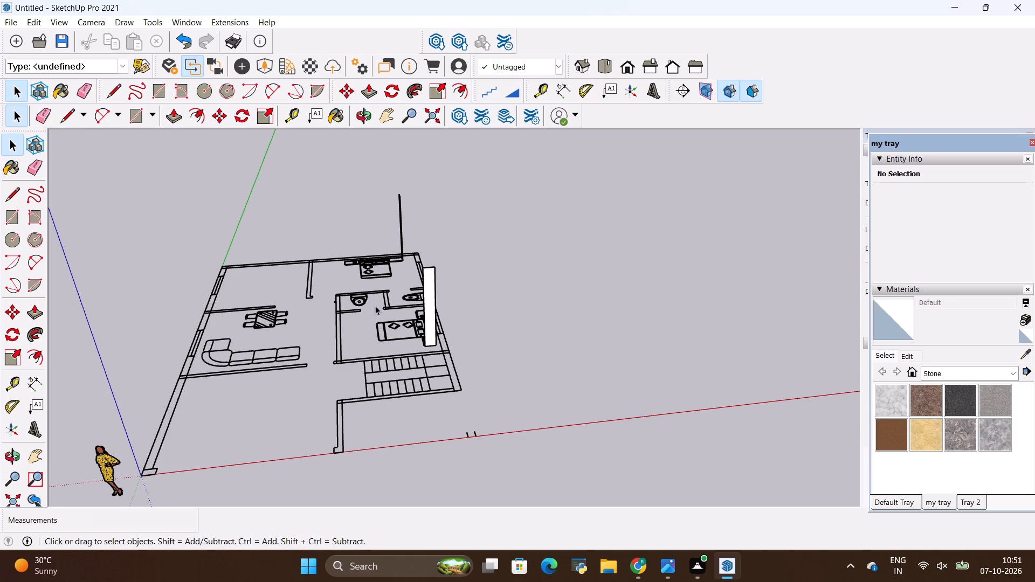
scroll(429, 261, "up", 7)
middle_click_drag(420, 330, 506, 332)
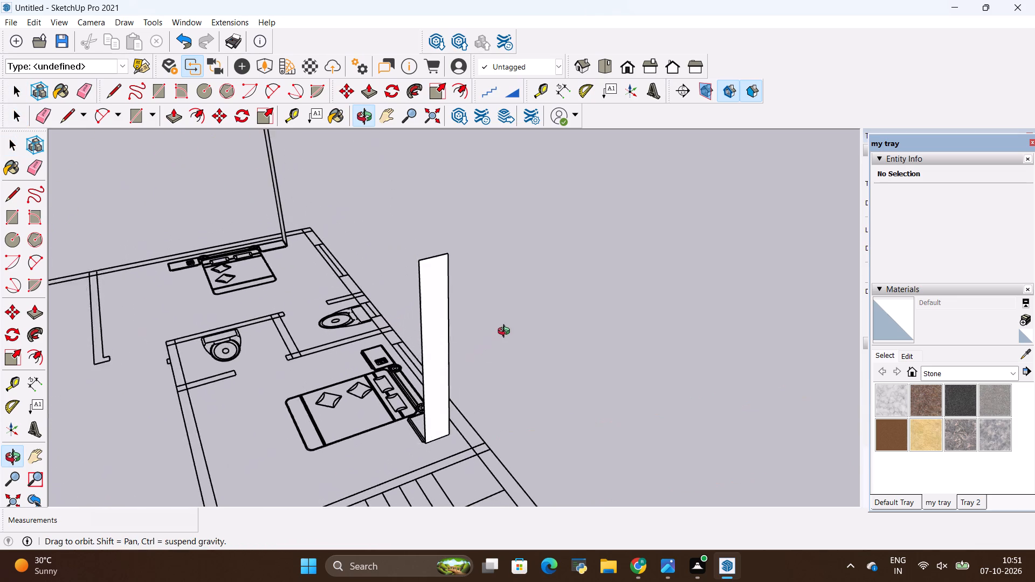
middle_click_drag(506, 332, 525, 307)
left_click(438, 311)
double_click(438, 311)
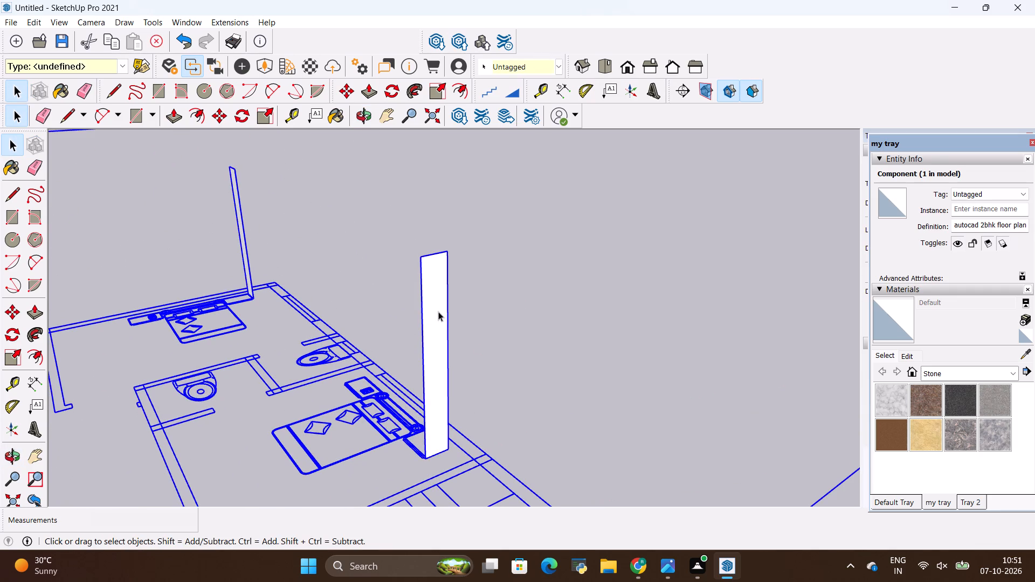
left_click(438, 311)
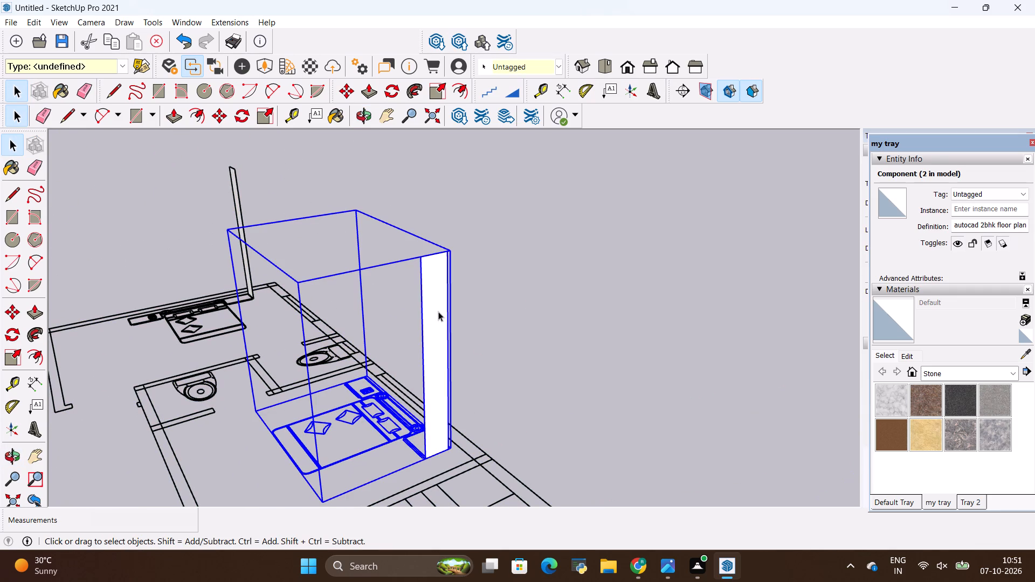
right_click(438, 311)
left_click(487, 248)
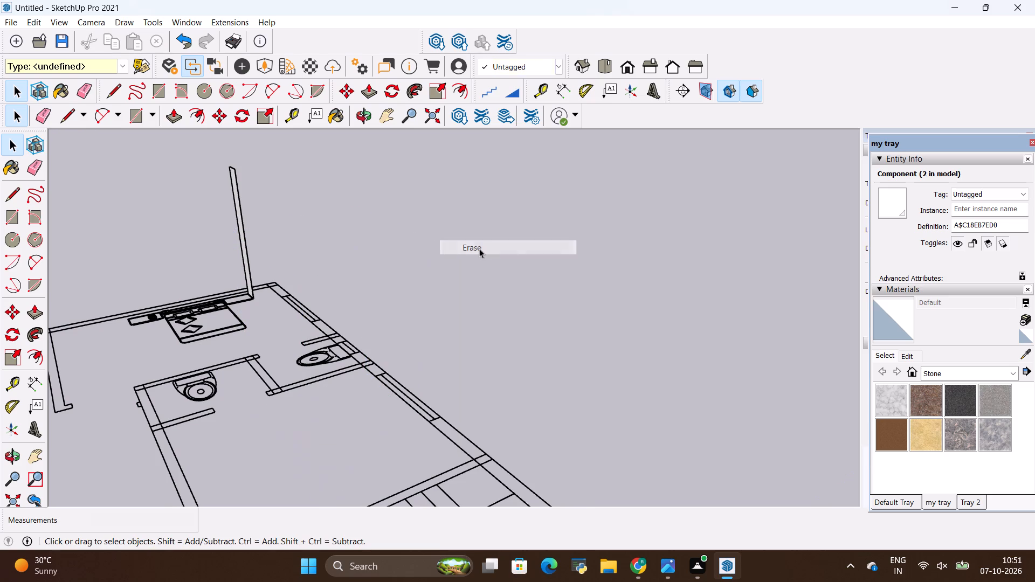
Erase the other bedroom's bed component with its upright panel, and finish editing the floor plan component.
right_click(249, 255)
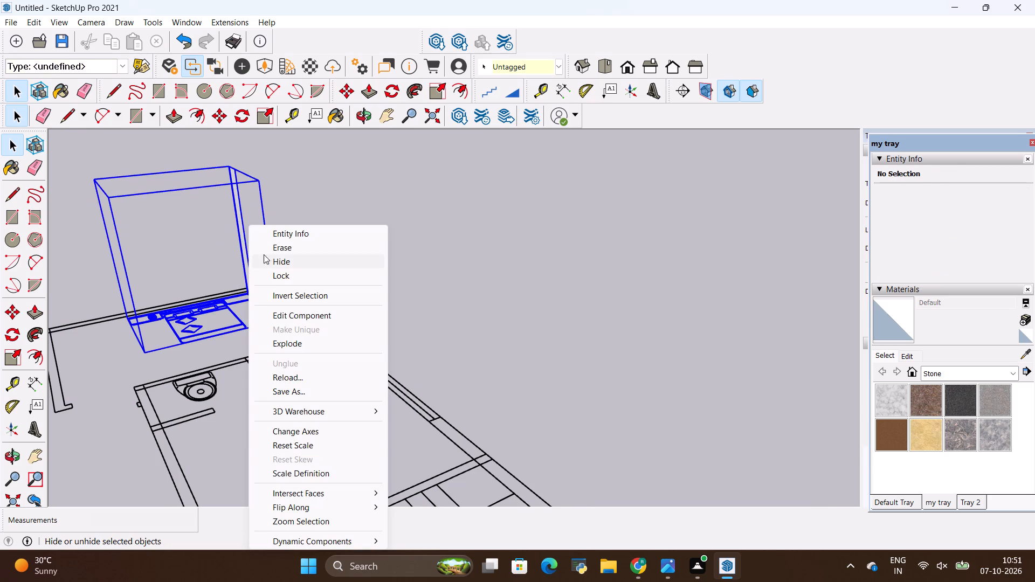
left_click(273, 253)
scroll(484, 255, "down", 8)
middle_click_drag(598, 280, 529, 352)
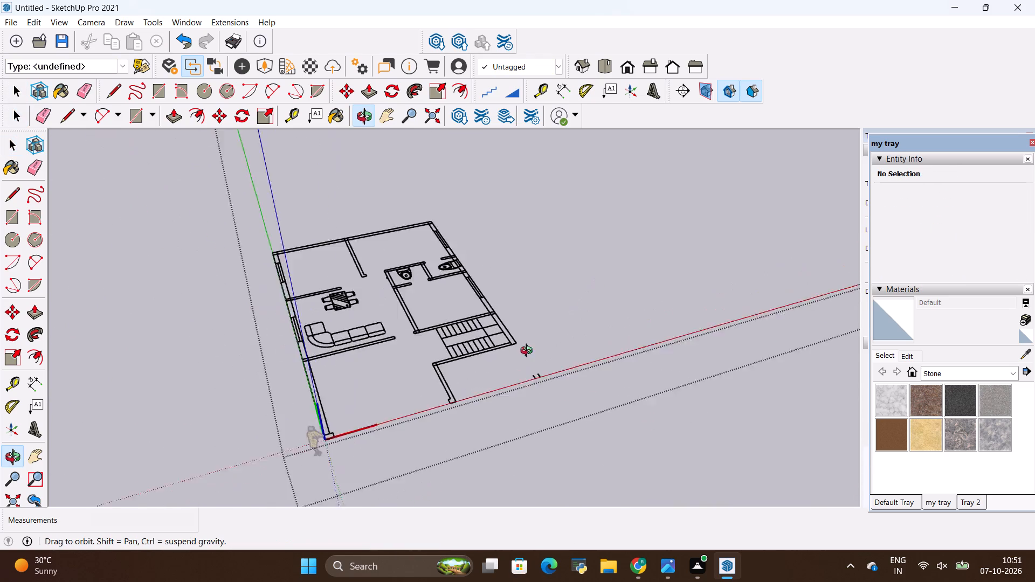
middle_click_drag(529, 352, 487, 368)
key("space")
left_click(520, 296)
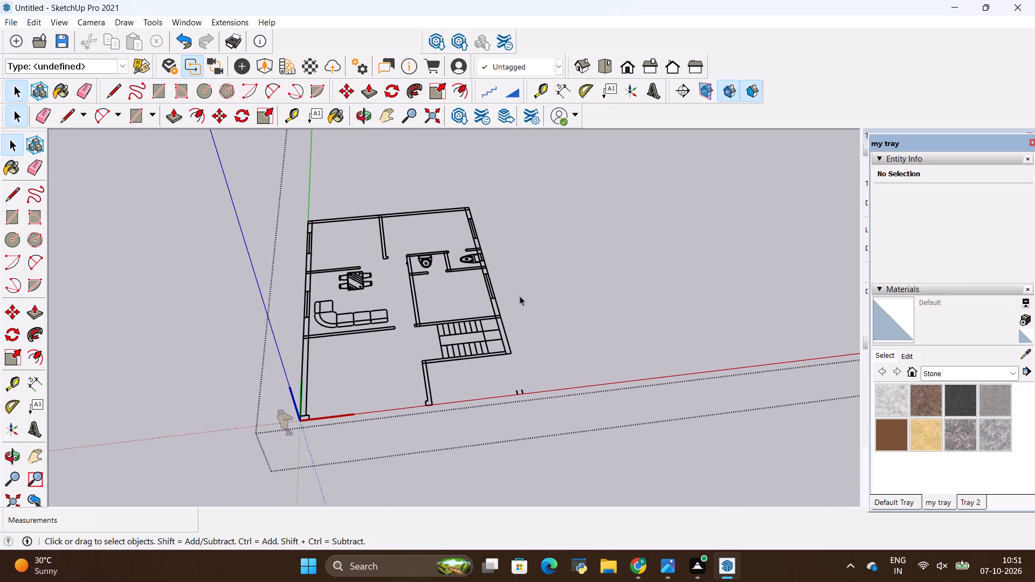
key("v")
left_click(163, 324)
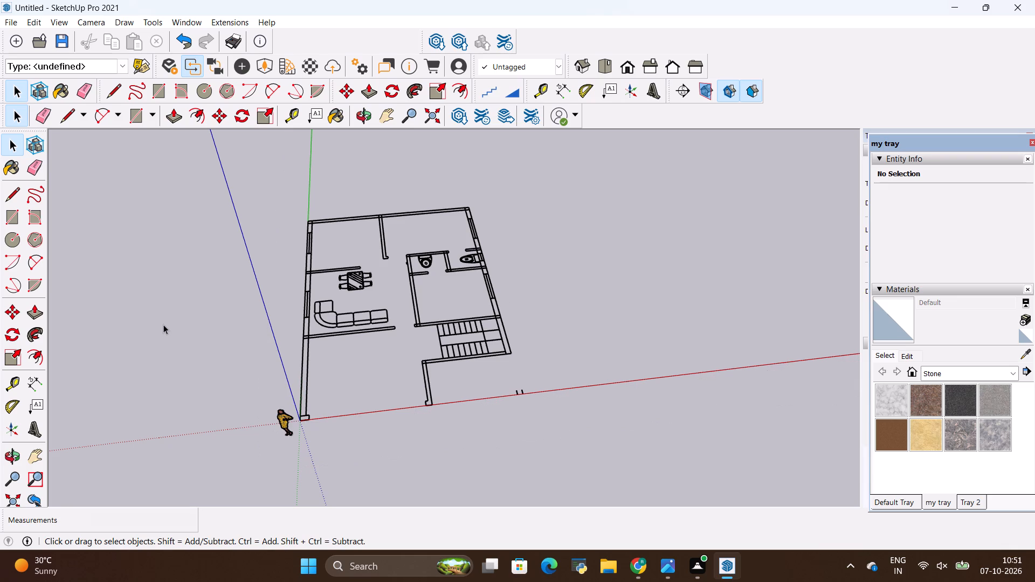
Explode the imported floor plan component into separate entities.
scroll(331, 338, "up", 4)
left_click(342, 332)
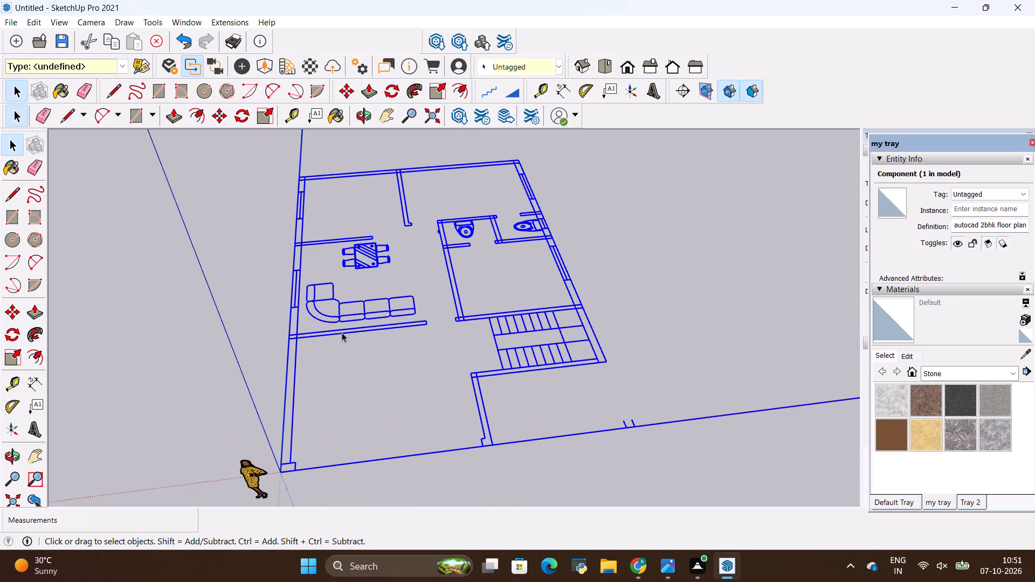
scroll(342, 332, "down", 20)
scroll(342, 332, "down", 5)
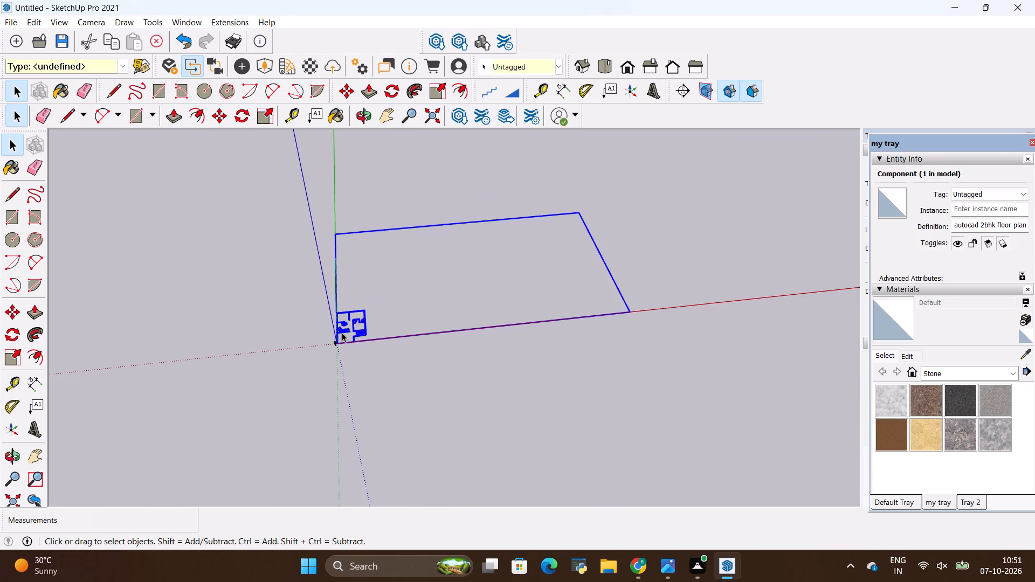
scroll(342, 332, "up", 12)
right_click(342, 332)
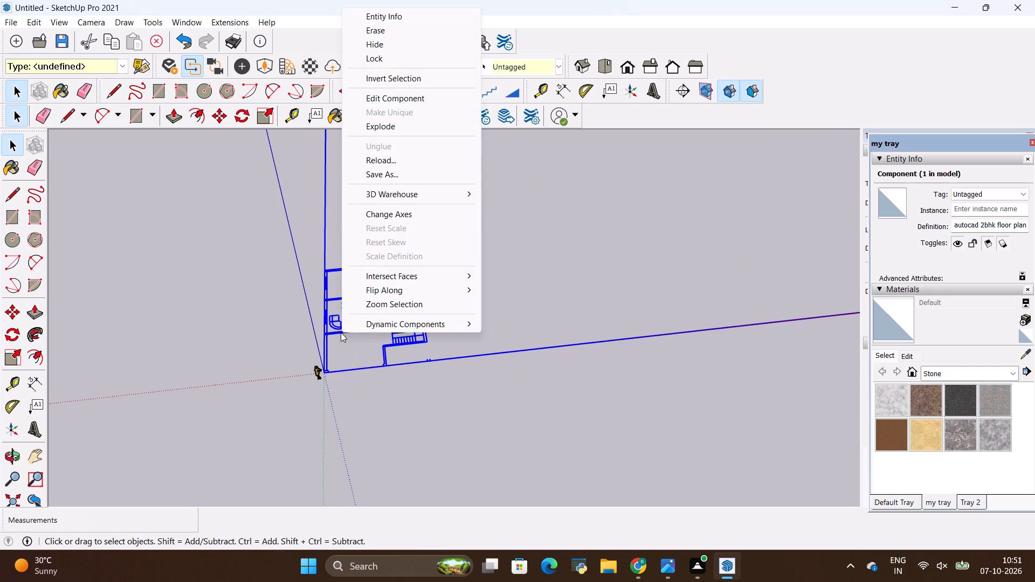
left_click(383, 124)
Select all connected wall, window and stair edges of the floor plan, without the furniture, and make them a group.
scroll(324, 238, "up", 7)
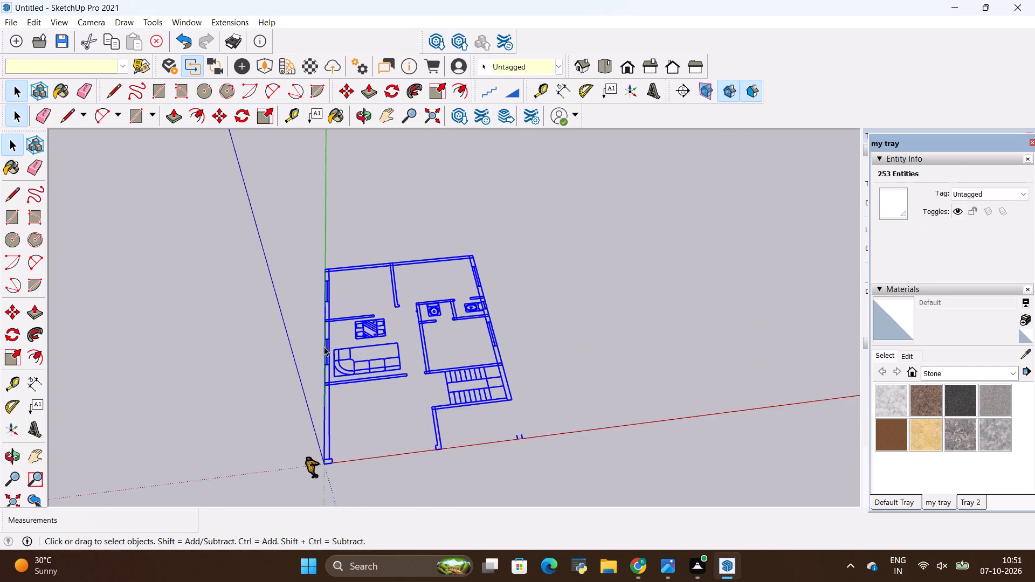
scroll(324, 347, "up", 7)
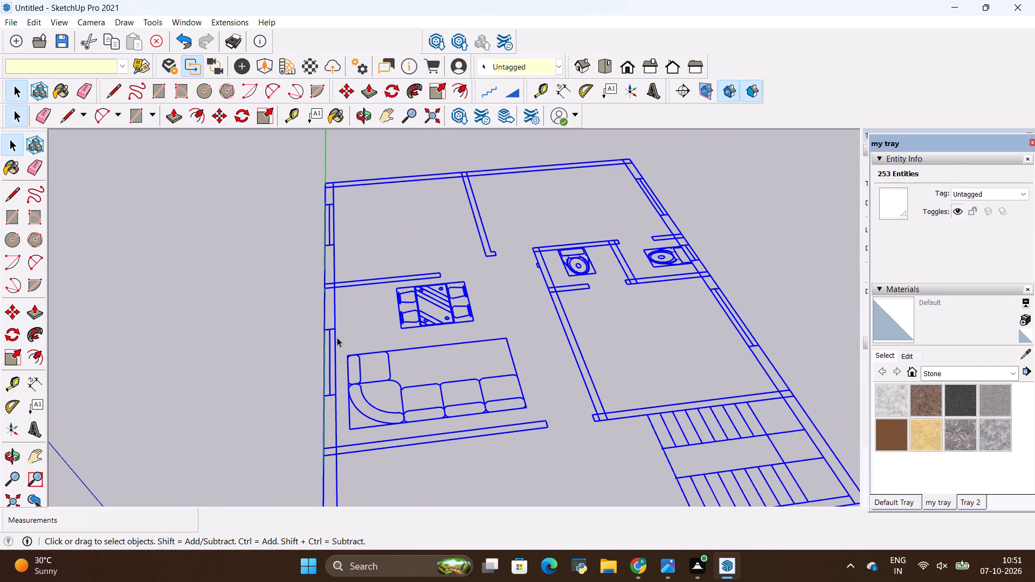
left_click(288, 338)
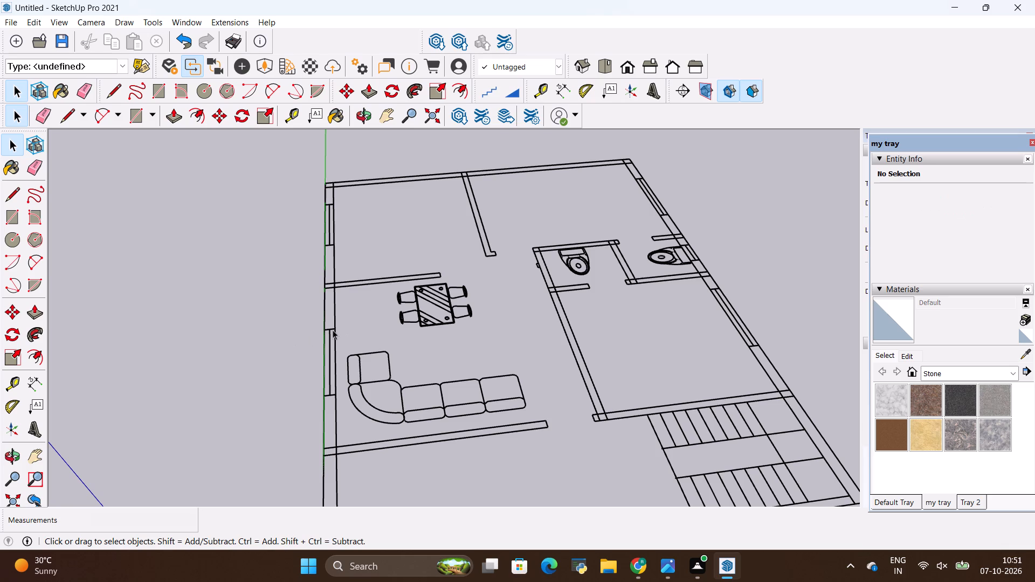
triple_click(333, 330)
left_click(334, 330)
scroll(334, 330, "down", 4)
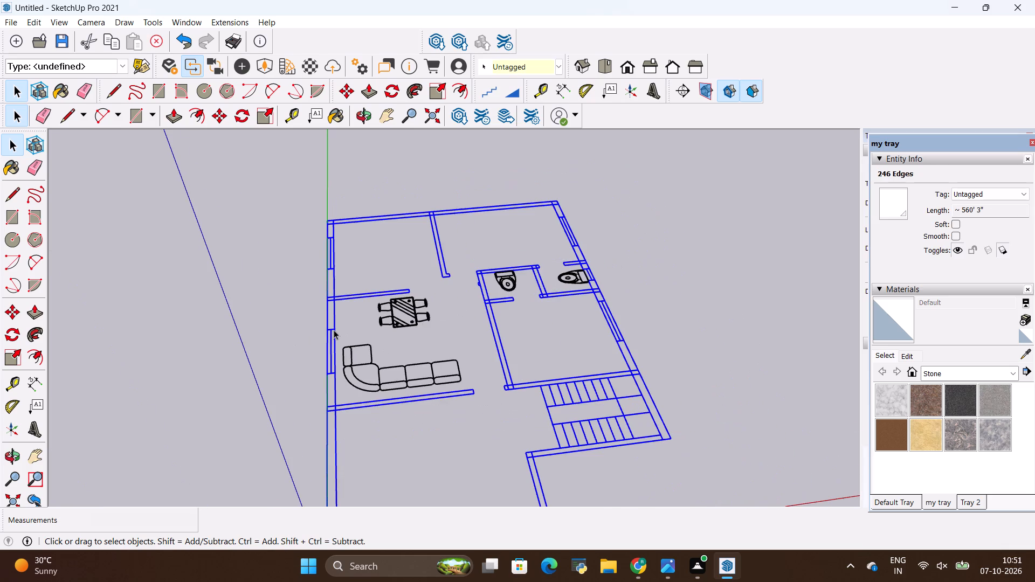
scroll(334, 330, "down", 4)
right_click(334, 330)
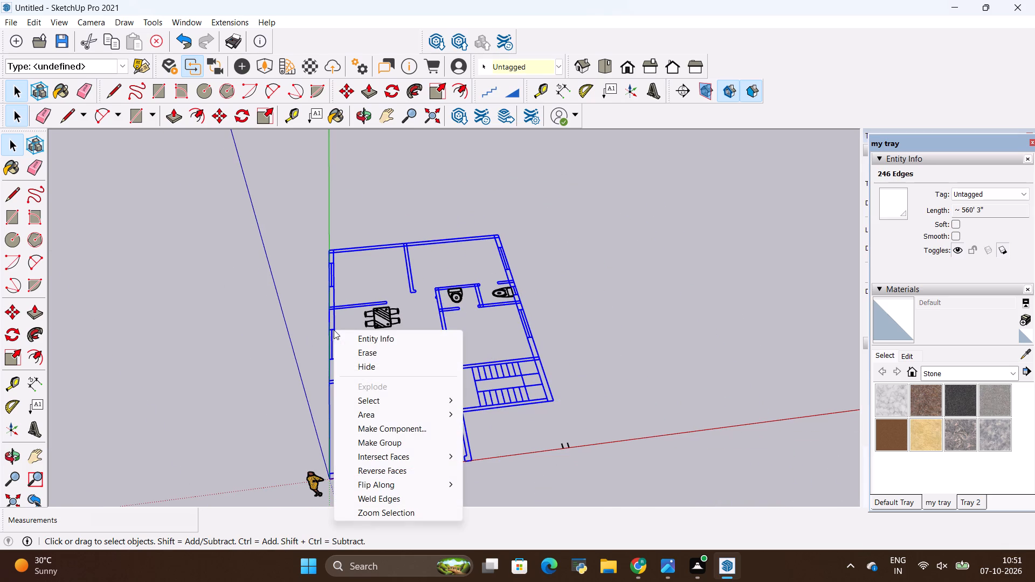
left_click(380, 438)
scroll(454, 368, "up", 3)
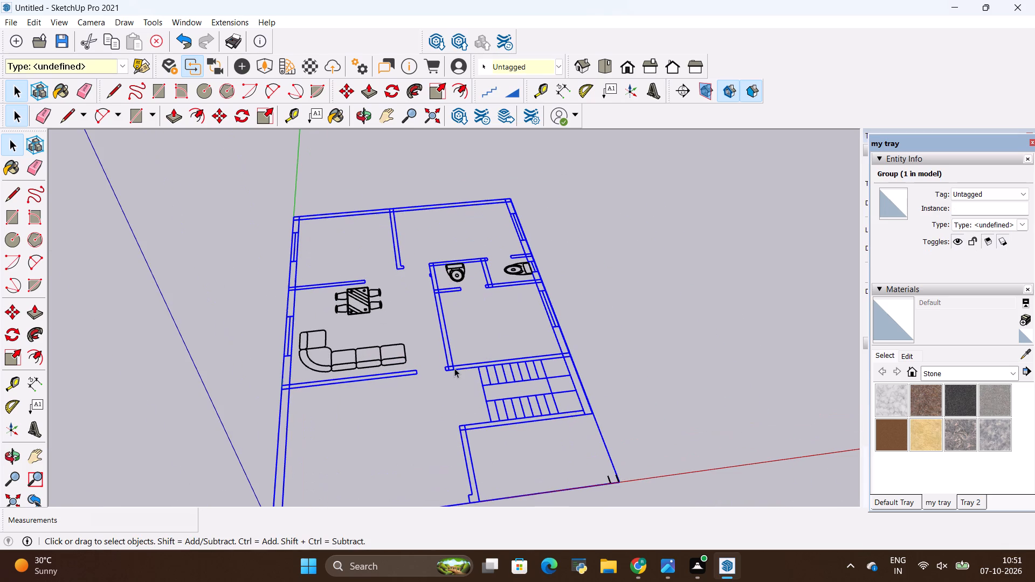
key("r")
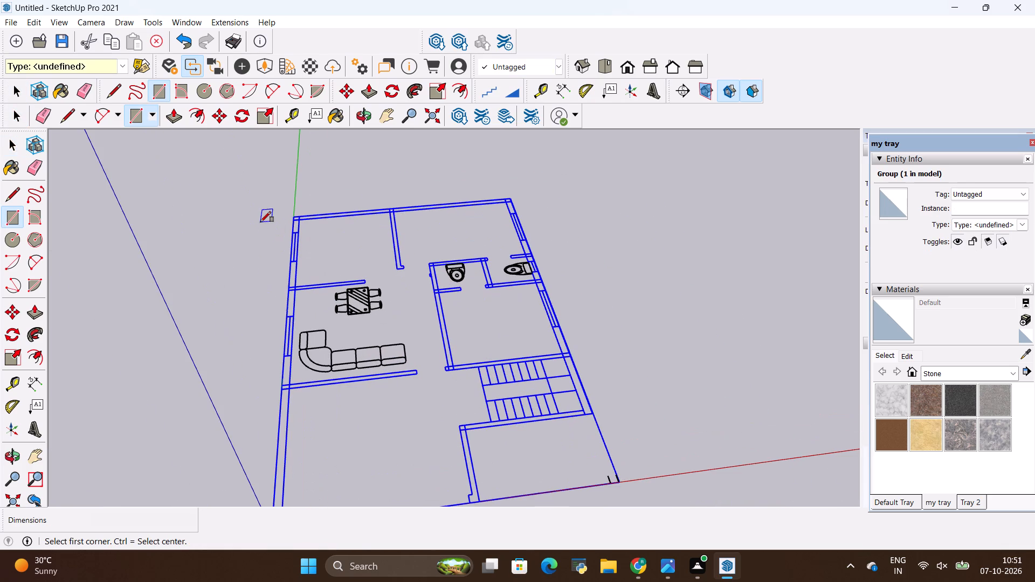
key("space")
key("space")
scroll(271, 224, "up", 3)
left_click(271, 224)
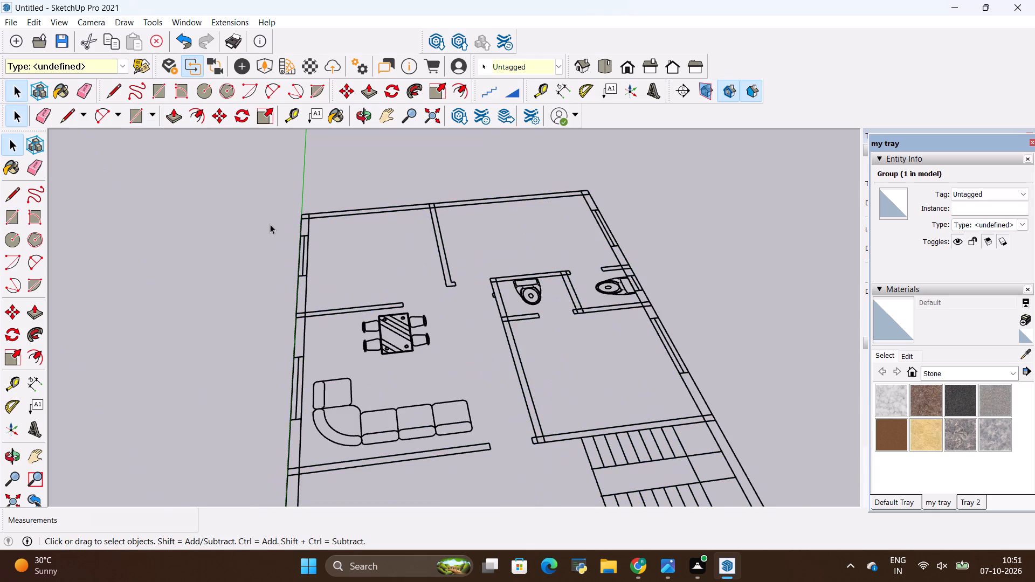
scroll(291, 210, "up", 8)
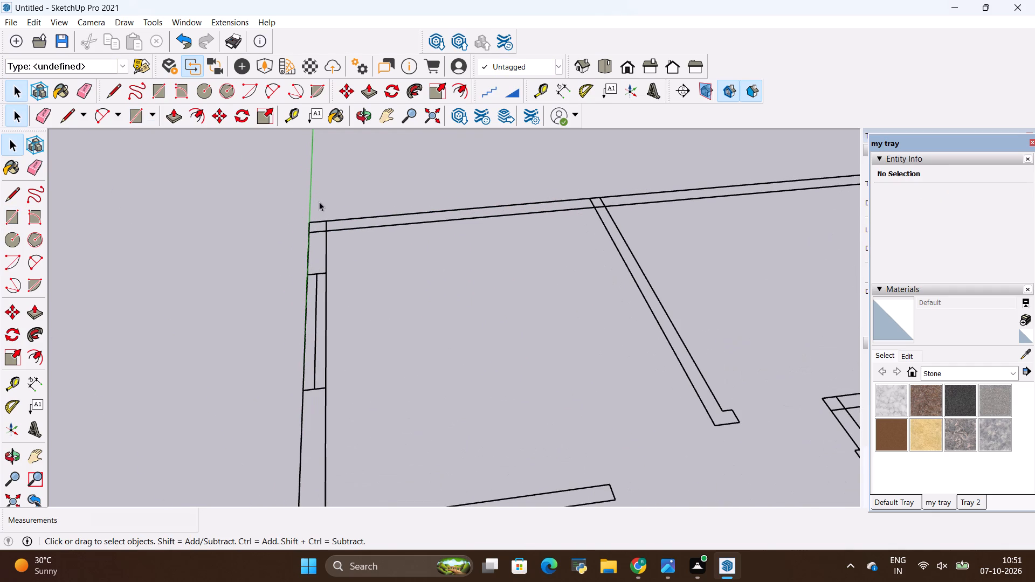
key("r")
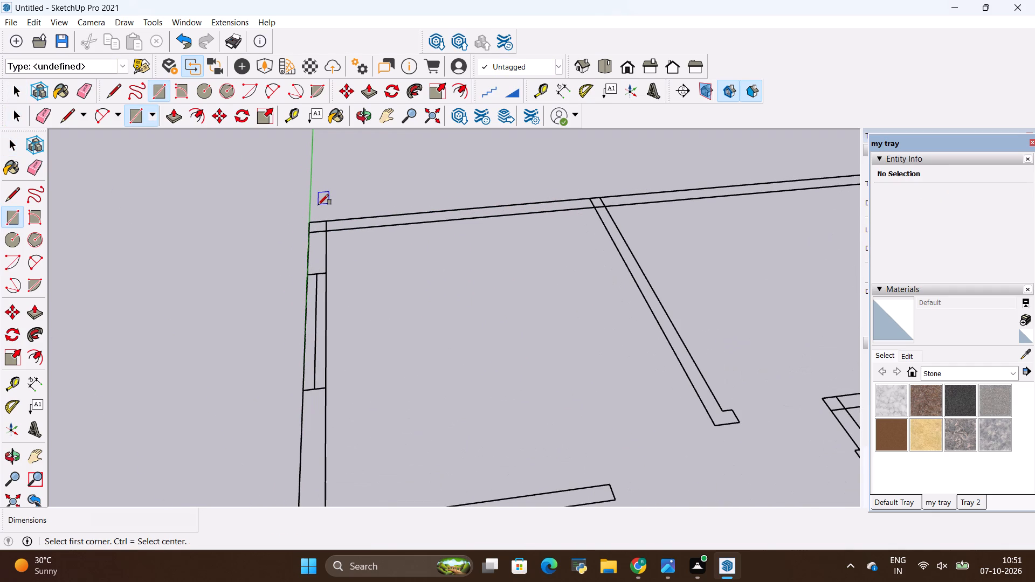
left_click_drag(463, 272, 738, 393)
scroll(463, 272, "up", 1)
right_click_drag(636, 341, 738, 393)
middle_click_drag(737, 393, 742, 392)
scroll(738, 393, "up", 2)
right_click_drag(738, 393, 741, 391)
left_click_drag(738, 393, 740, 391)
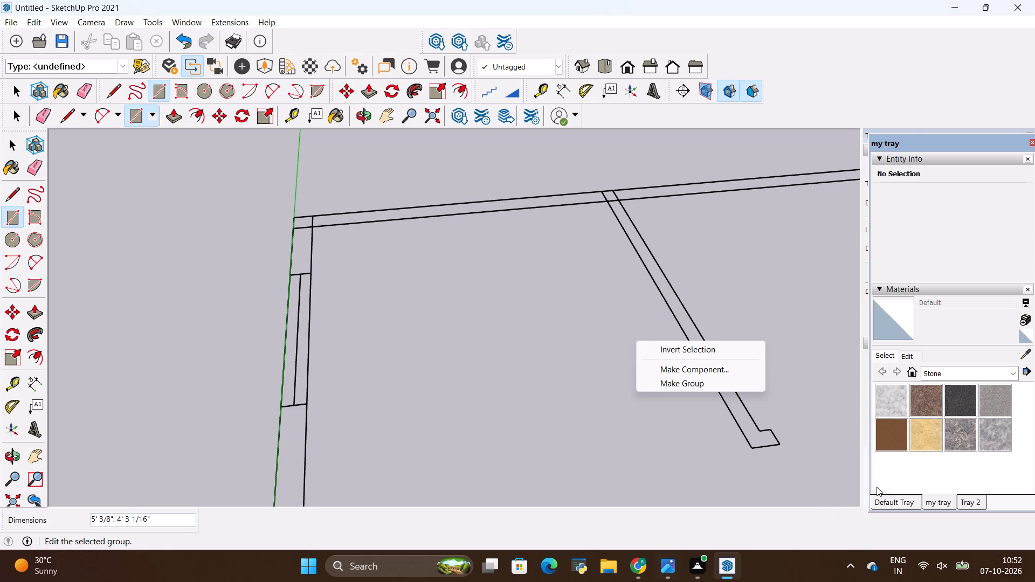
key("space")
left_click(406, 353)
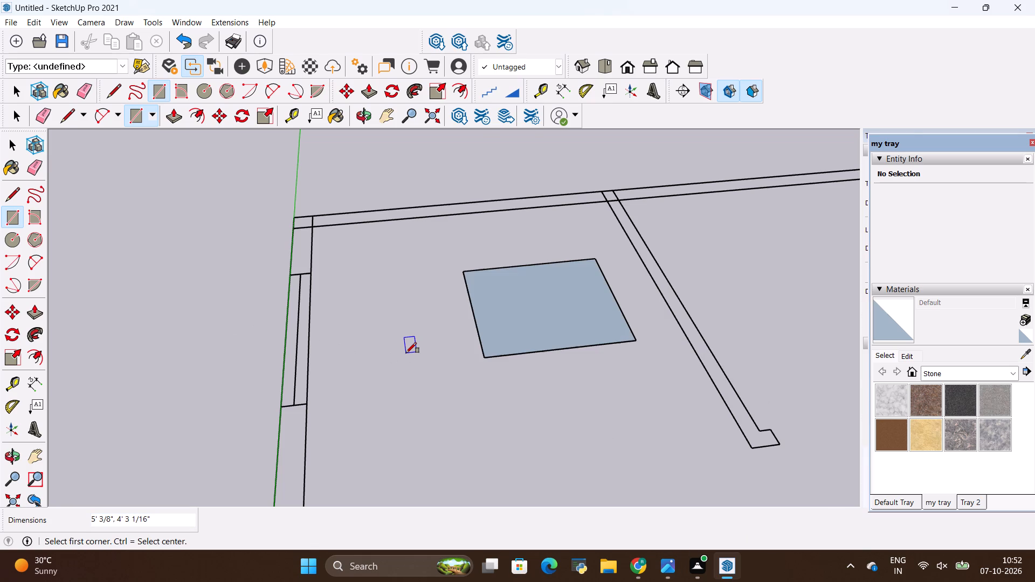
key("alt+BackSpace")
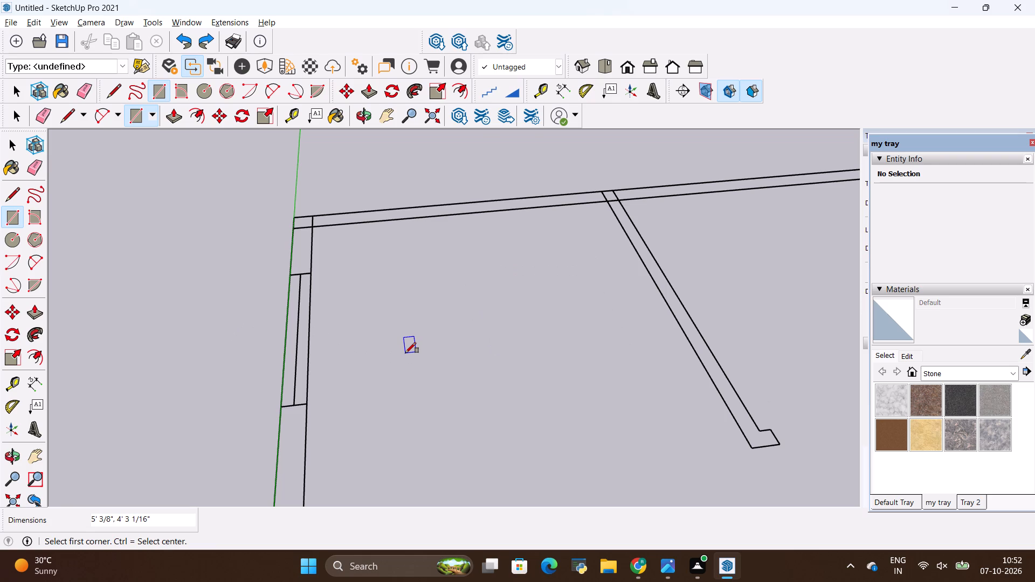
Save the model in the Downloads folder as "2bhk house plan 11".
key("ctrl+s")
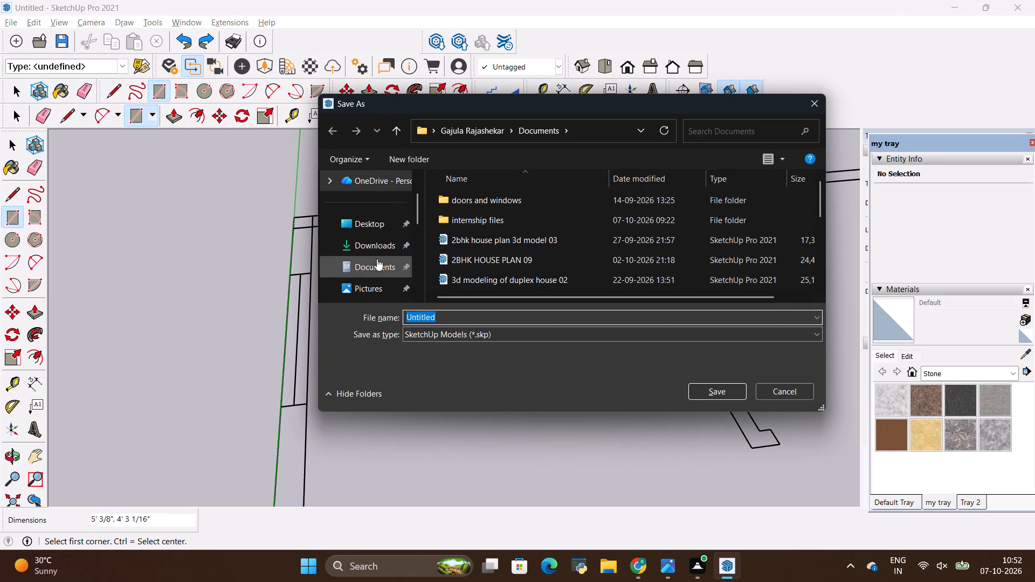
left_click(382, 248)
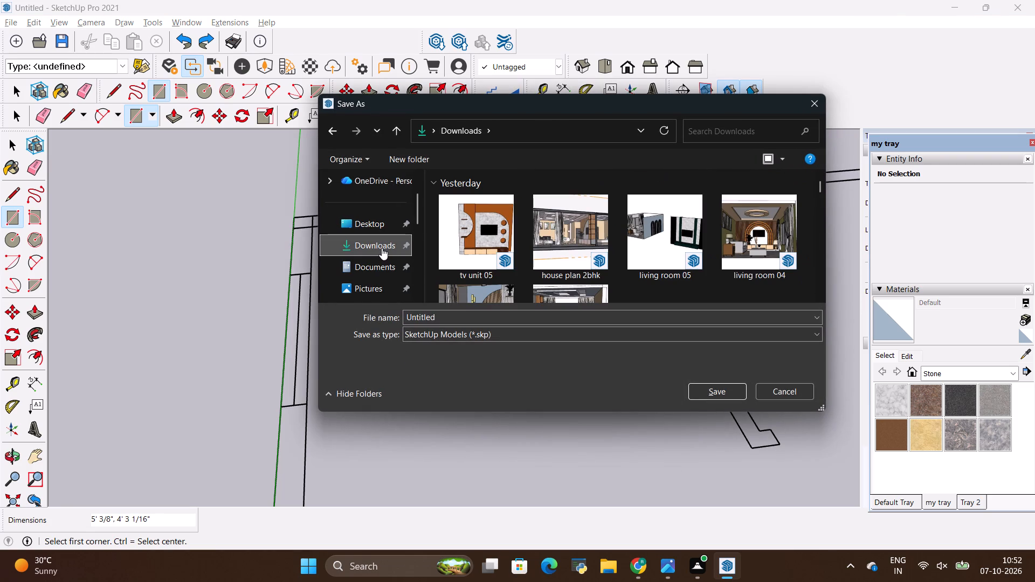
key("BackSpace")
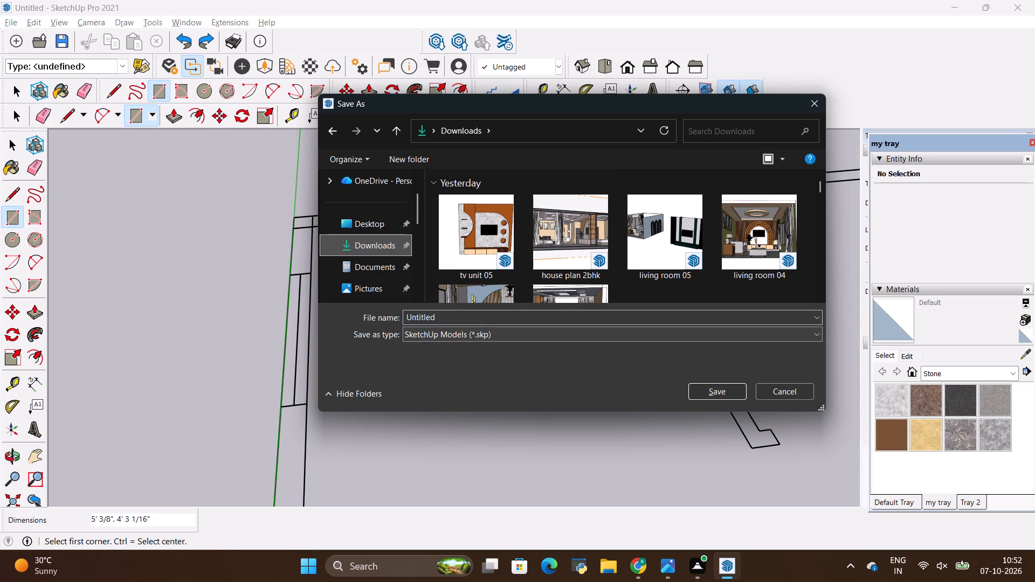
left_click(481, 315)
key("BackSpace")
key("BackSpace")
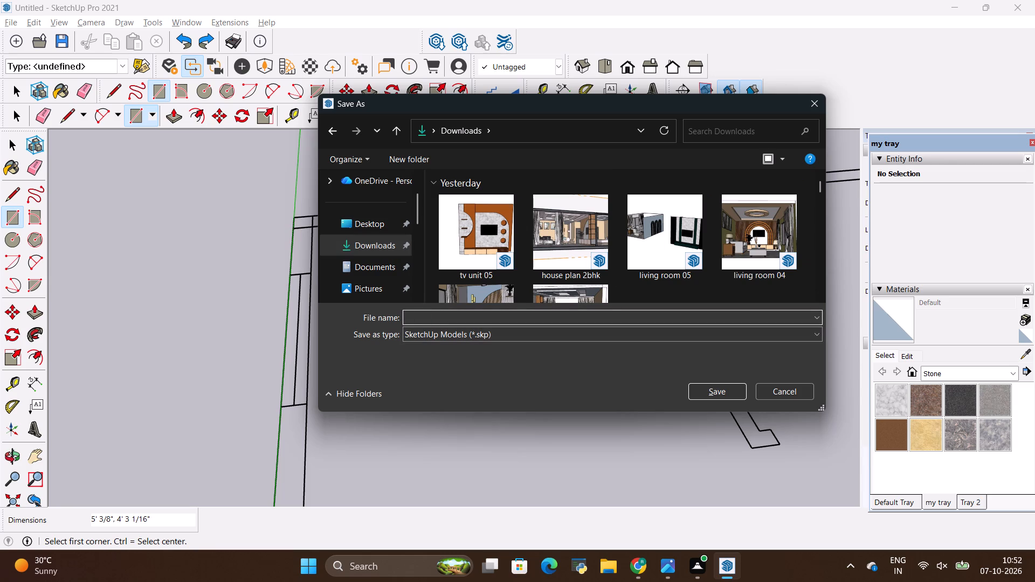
type("2bhk")
key("space")
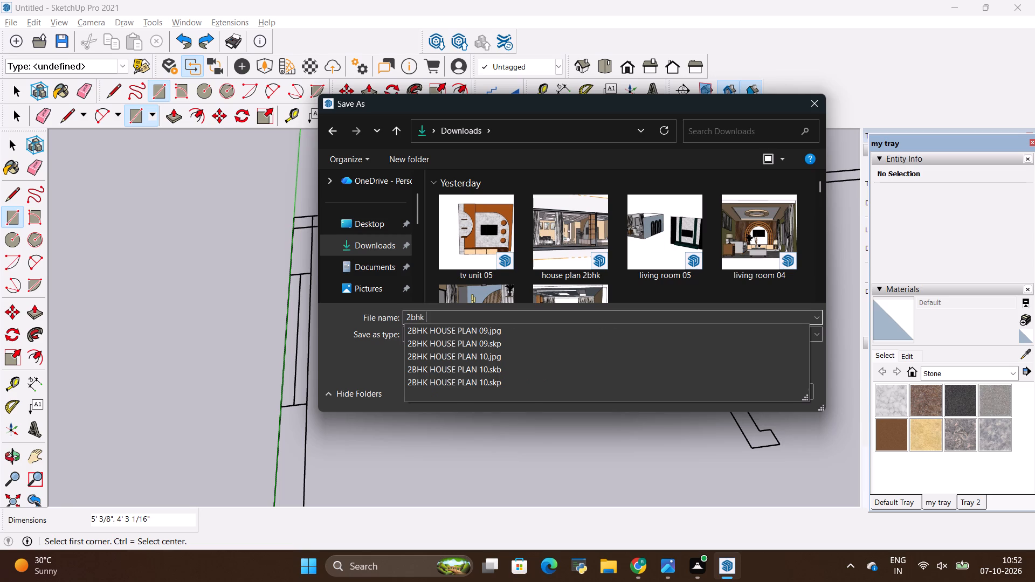
type("house")
key("space")
type("plan")
key("space")
type("11")
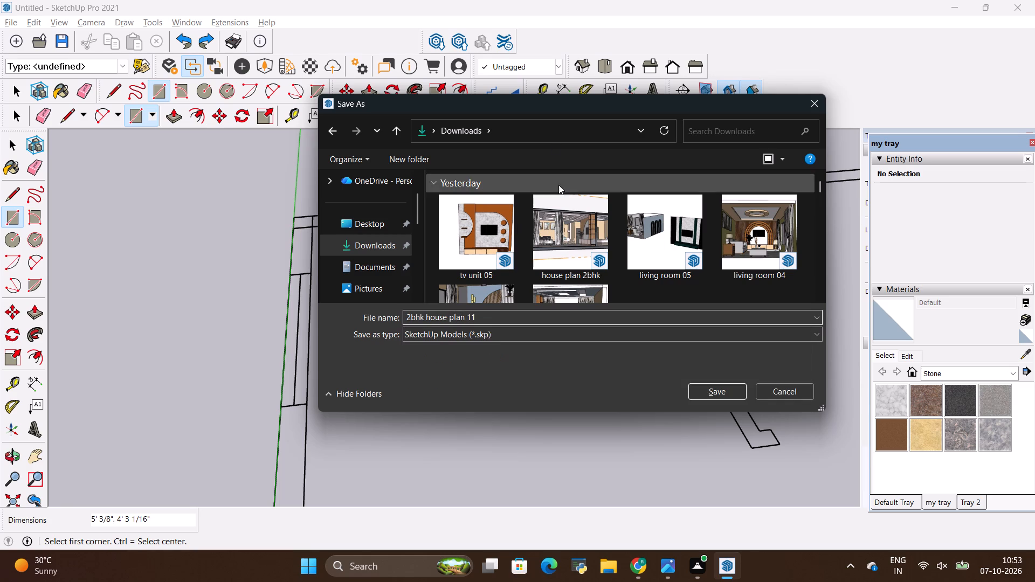
left_click(730, 394)
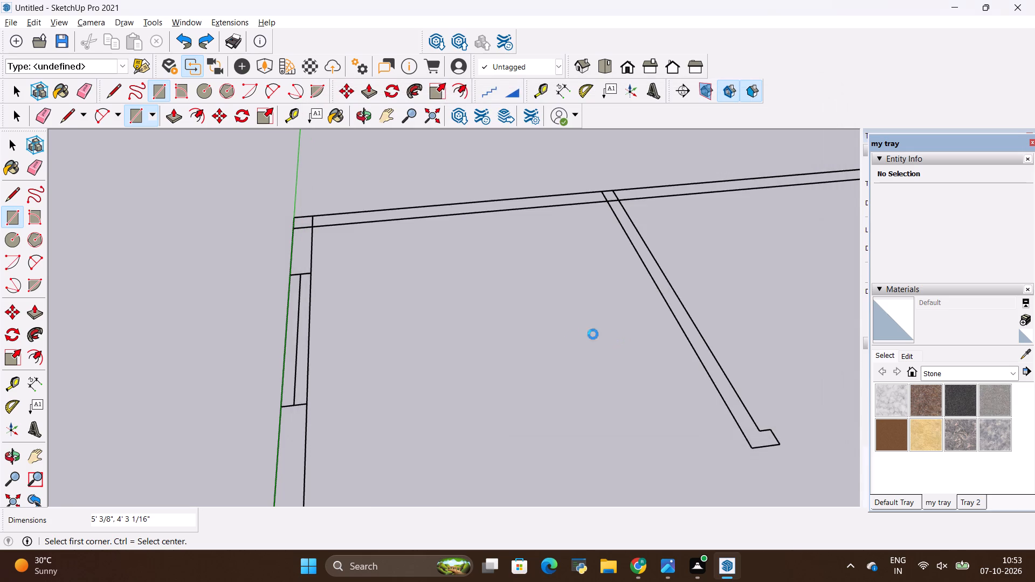
Draw a 30' long rectangle between the corners of the far outer wall to fill it with a face.
scroll(503, 309, "down", 4)
scroll(468, 253, "up", 2)
key("r")
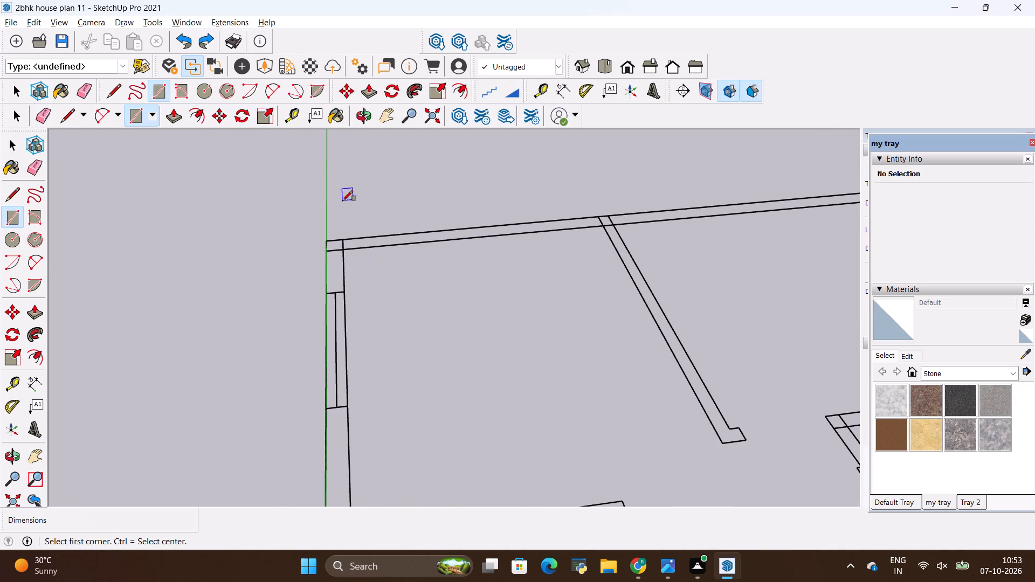
left_click(329, 248)
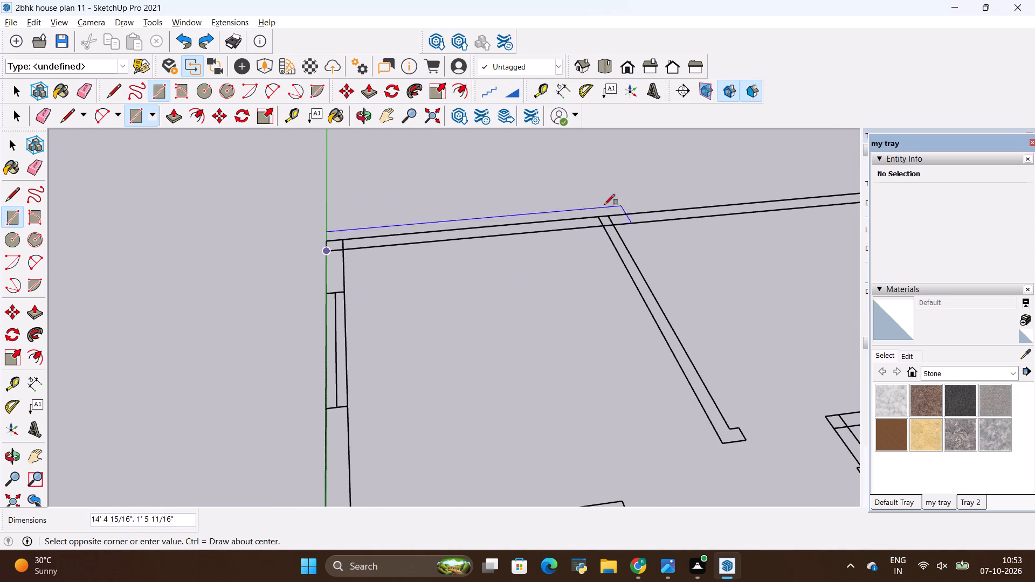
scroll(368, 207, "down", 5)
scroll(718, 198, "up", 2)
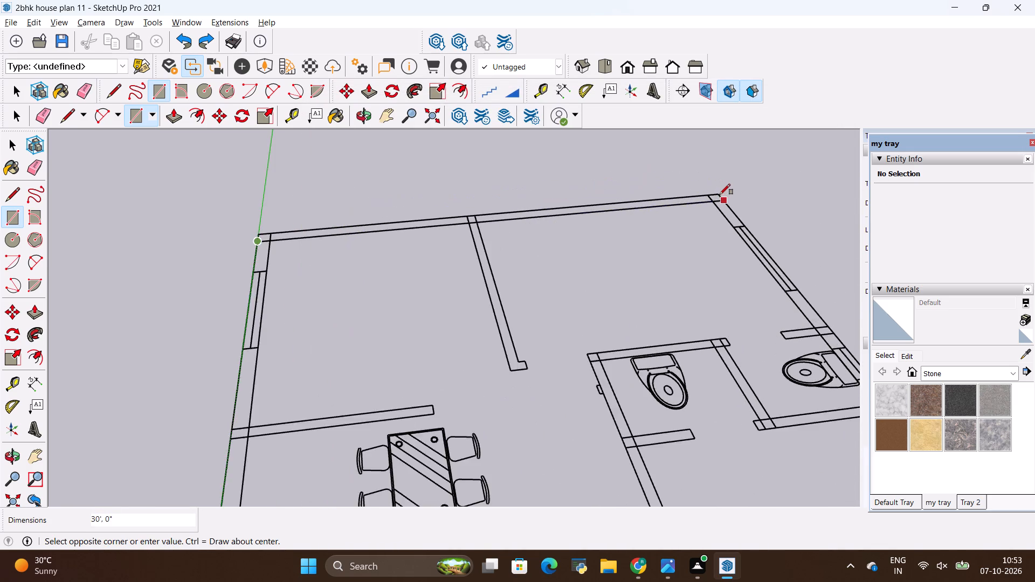
scroll(721, 192, "up", 6)
left_click(721, 192)
scroll(556, 186, "down", 7)
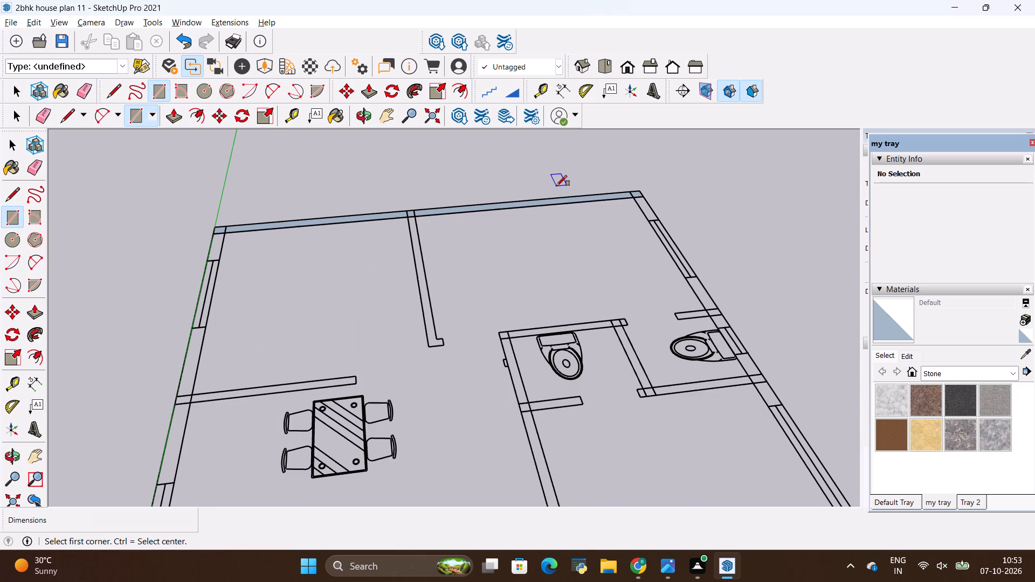
Draw a 9" by 2' 10 1/2" rectangle on the green-axis outer wall, from the far wall to the first window.
scroll(417, 176, "down", 1)
scroll(218, 215, "up", 8)
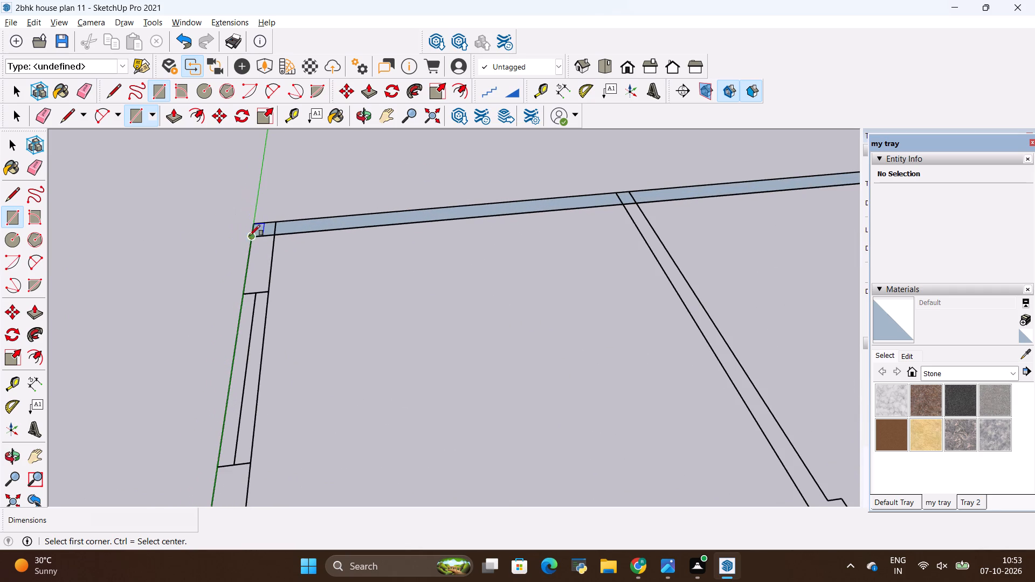
left_click(250, 238)
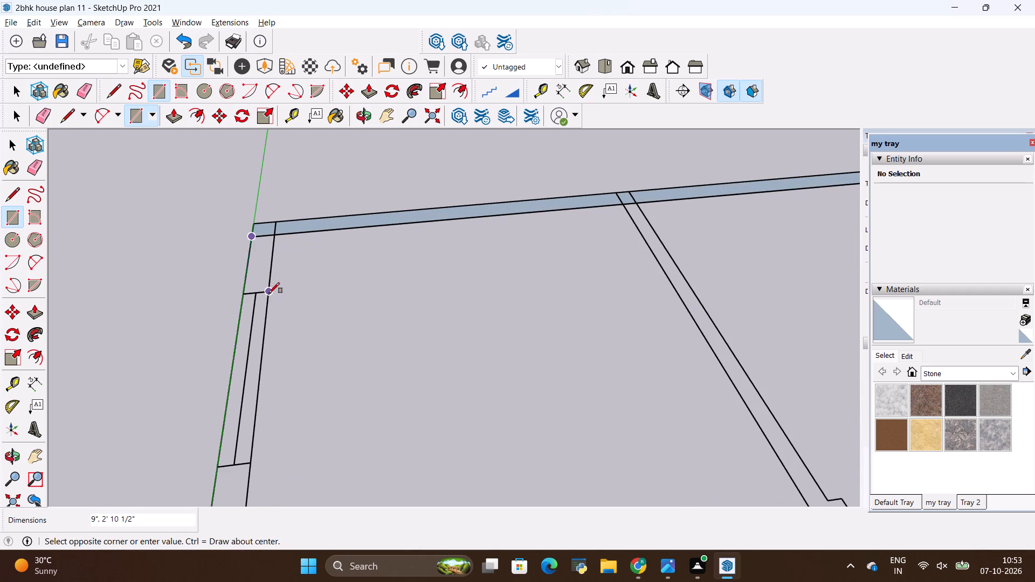
left_click(269, 293)
Draw a 9" by 9' 10 1/2" rectangle on the green-axis outer wall, filling the stretch between its two windows.
scroll(306, 257, "down", 11)
scroll(266, 361, "up", 2)
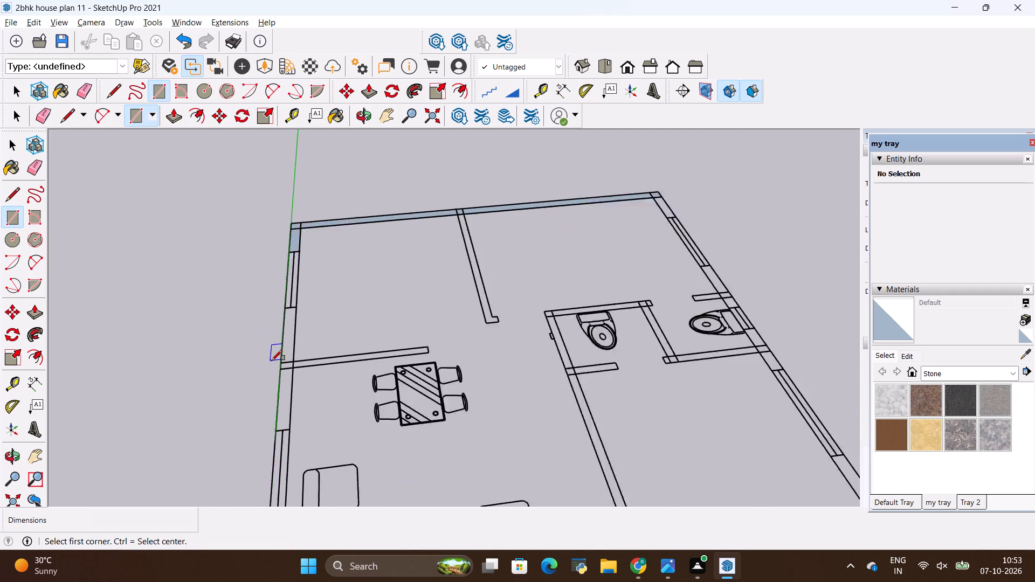
scroll(272, 361, "up", 6)
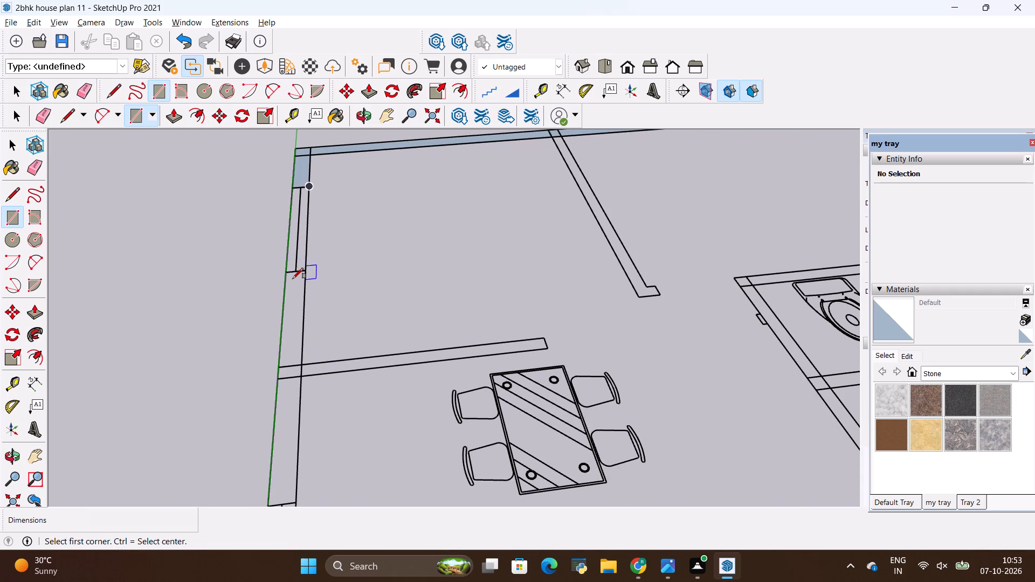
left_click(287, 274)
scroll(287, 271, "down", 6)
scroll(289, 383, "up", 2)
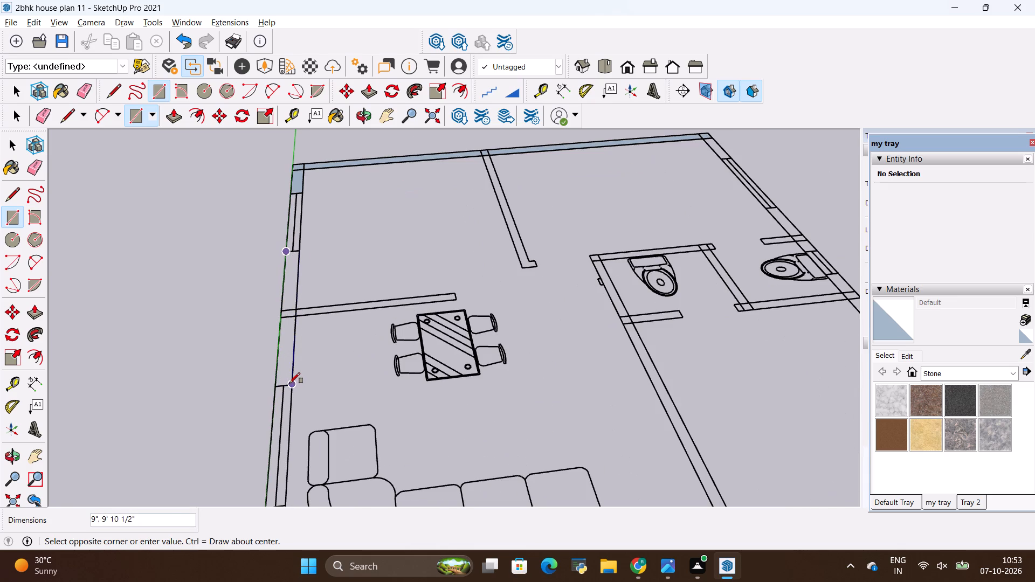
left_click(289, 384)
Draw an 8' 3" by 6" rectangle over the partition wall beside the dining table.
scroll(313, 287, "up", 4)
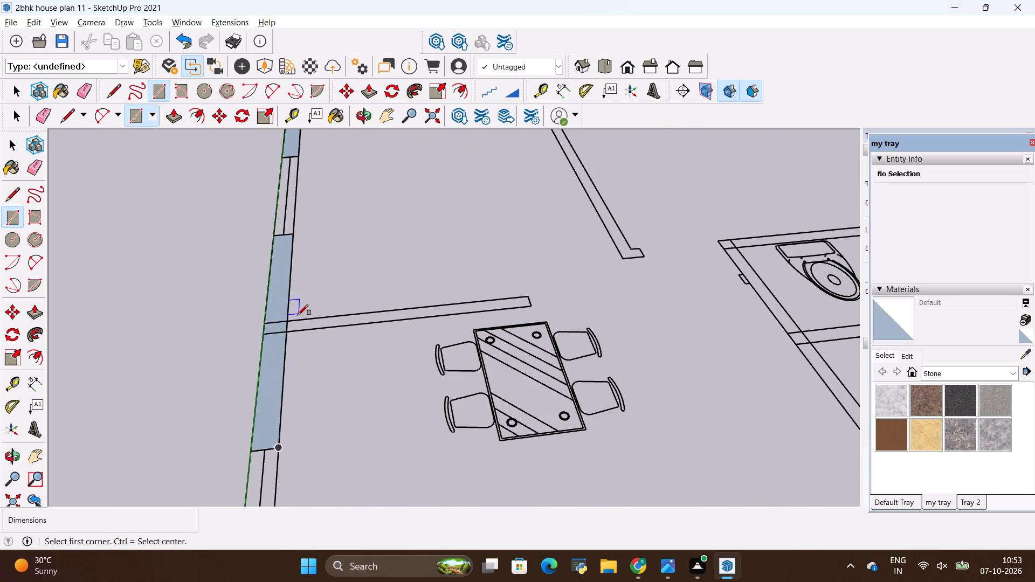
left_click(293, 318)
scroll(529, 299, "up", 3)
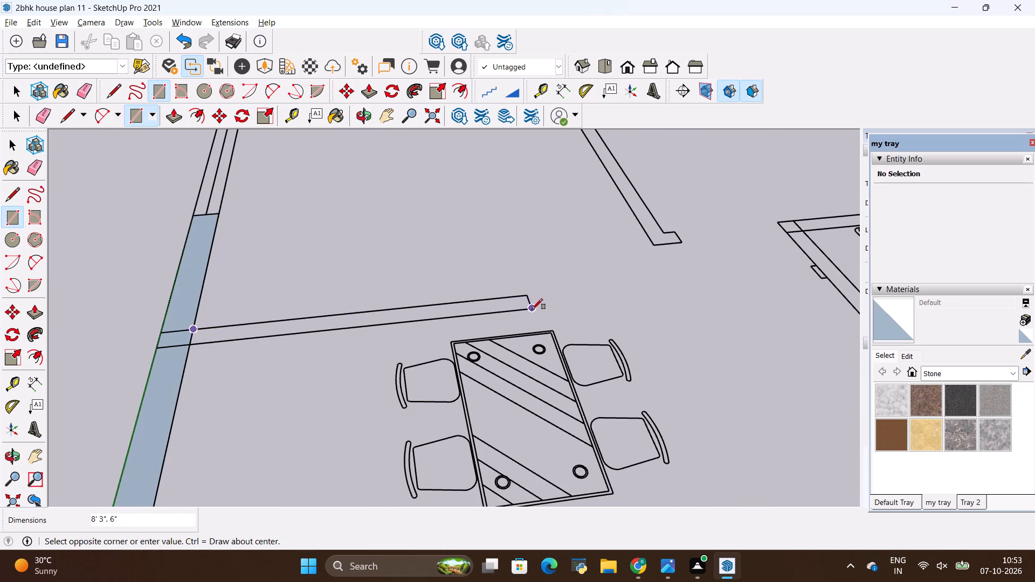
left_click(532, 309)
Draw a 9" by 18' 9" rectangle on the green-axis outer wall, from the sofa-side window to the pier at the origin.
scroll(517, 273, "down", 17)
scroll(501, 404, "up", 5)
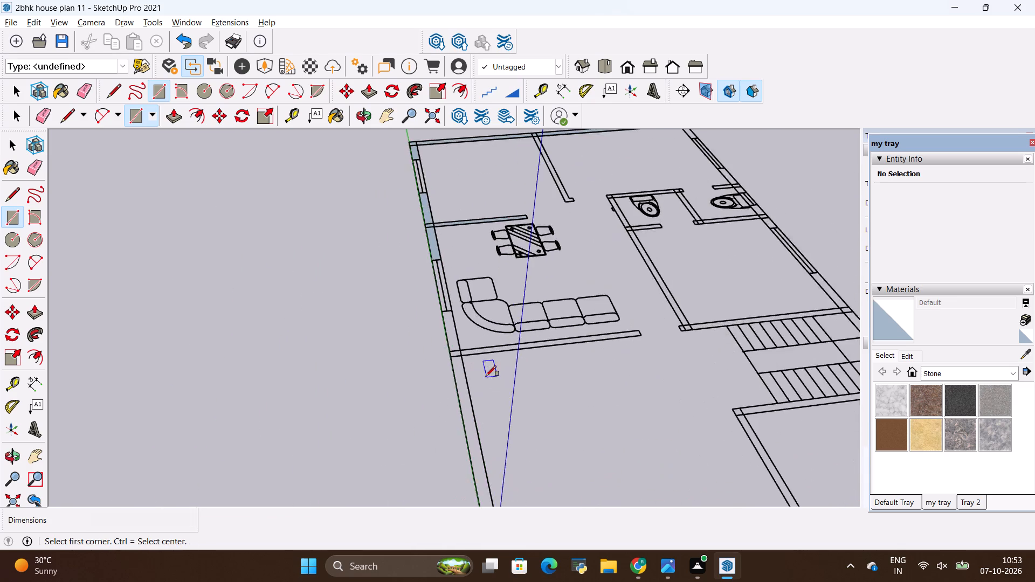
scroll(486, 376, "up", 9)
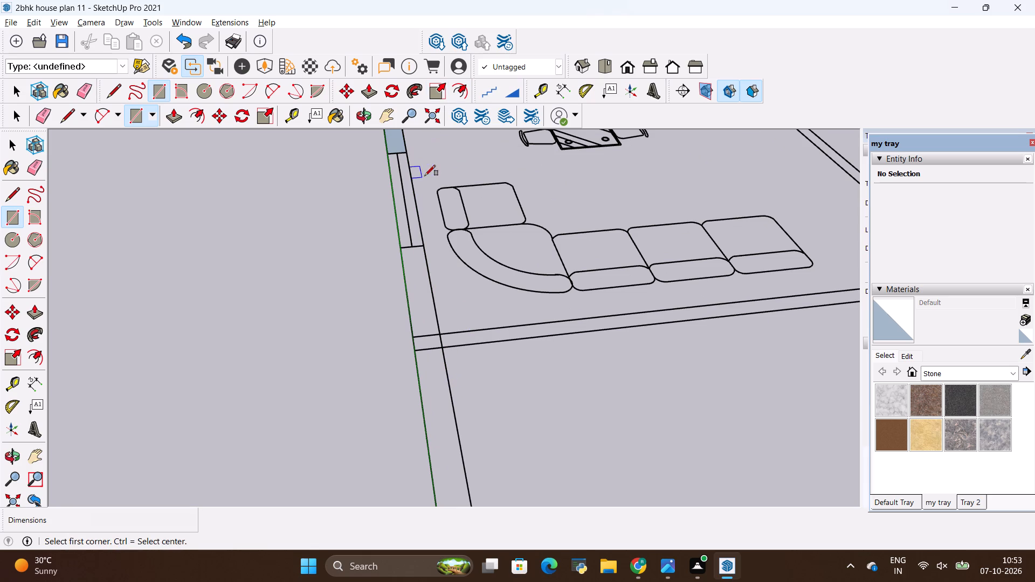
left_click(422, 247)
scroll(419, 242, "down", 5)
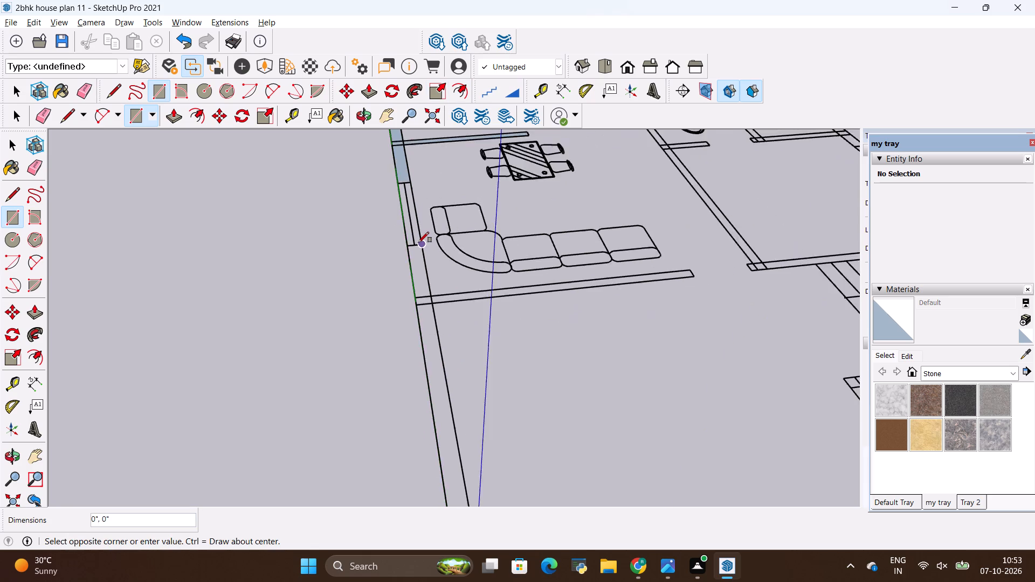
scroll(418, 242, "down", 5)
scroll(440, 437, "up", 7)
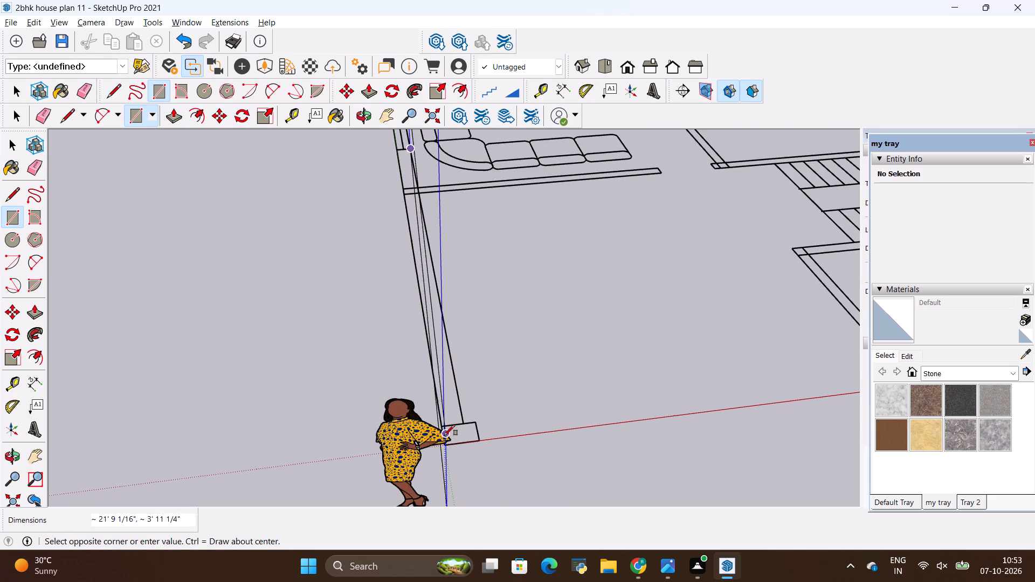
scroll(448, 425, "up", 6)
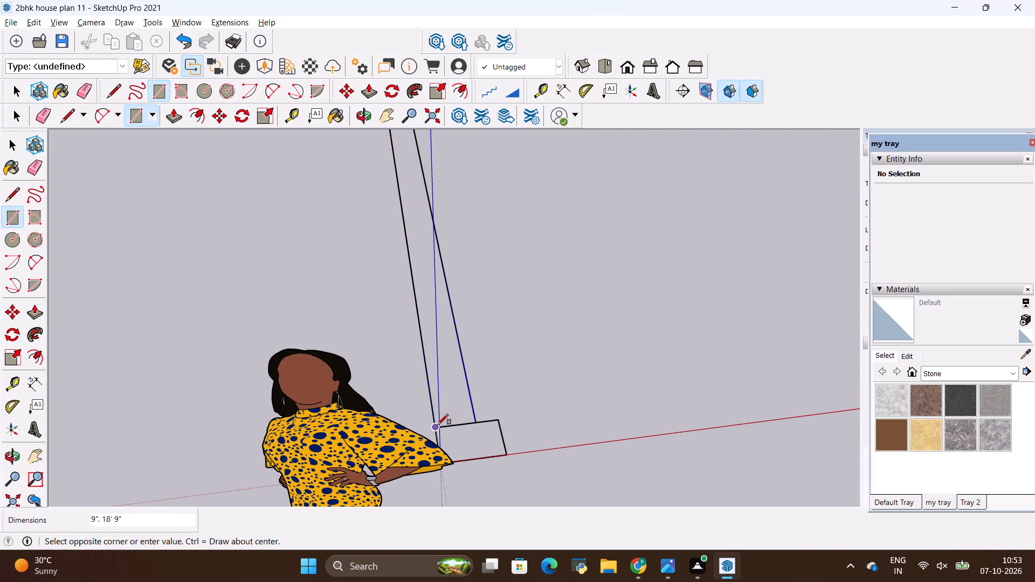
left_click(438, 425)
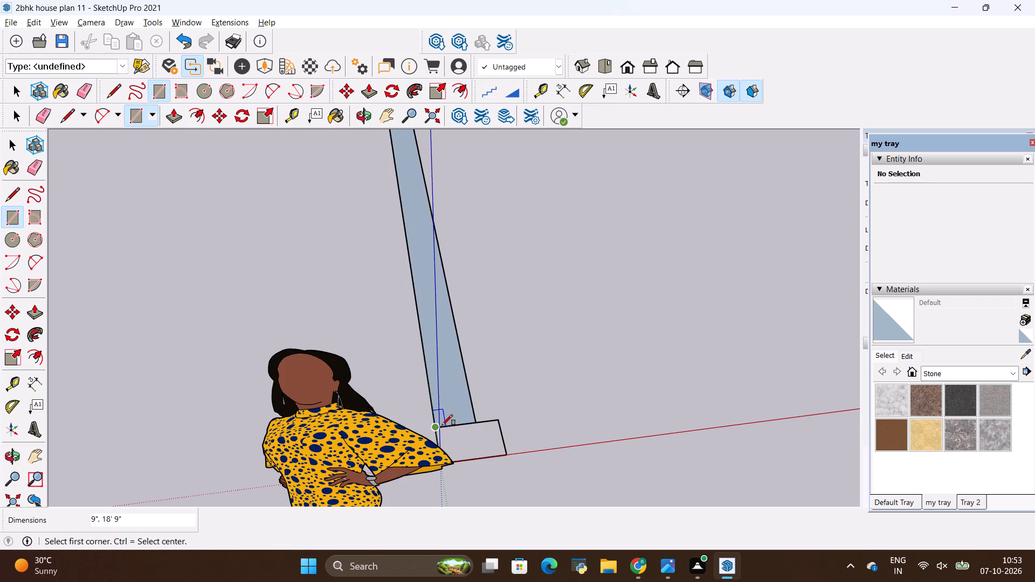
Draw a 1' 2" by 9" rectangle over the pier at the origin.
left_click(442, 425)
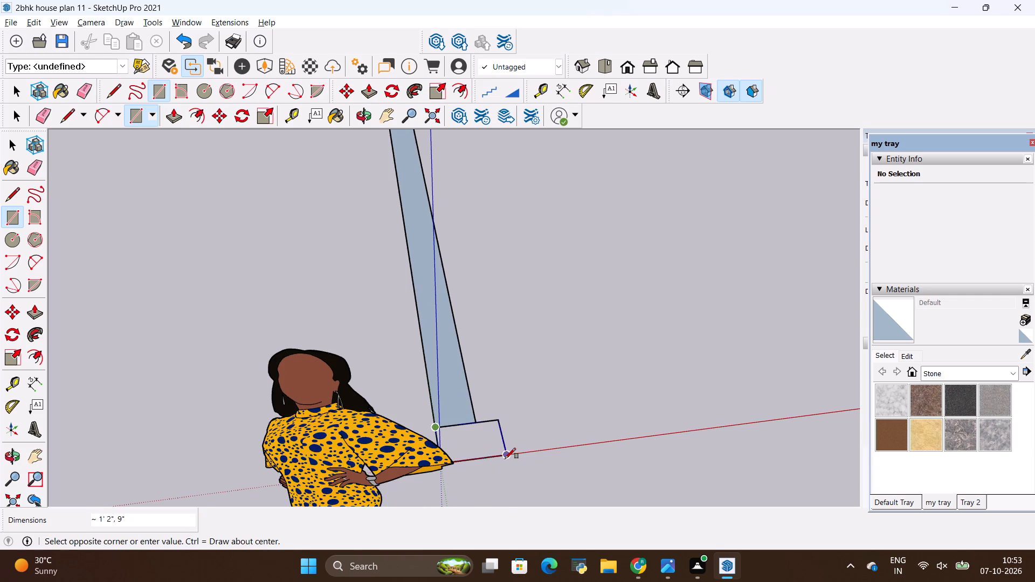
left_click(505, 459)
Draw a rectangle over the partition wall running behind the sofa, from the green-axis outer wall to its free end.
scroll(173, 403, "down", 17)
scroll(312, 286, "down", 5)
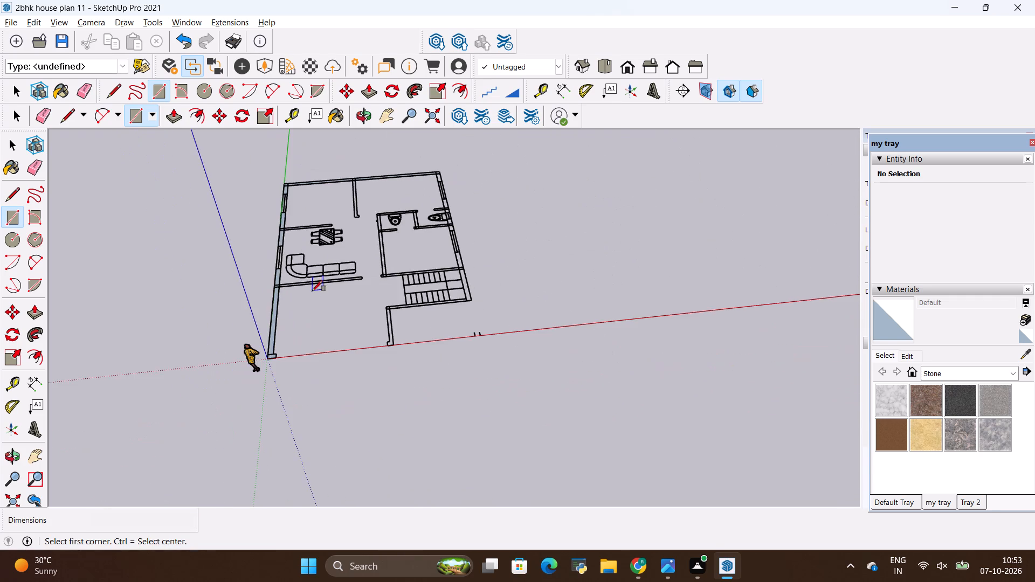
scroll(321, 226, "up", 9)
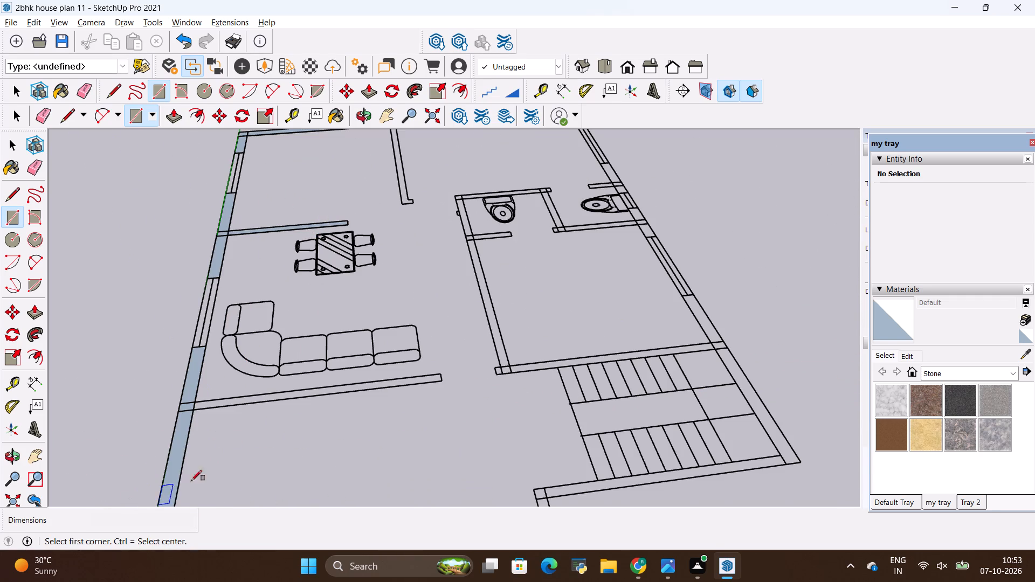
scroll(222, 454, "up", 4)
left_click(177, 391)
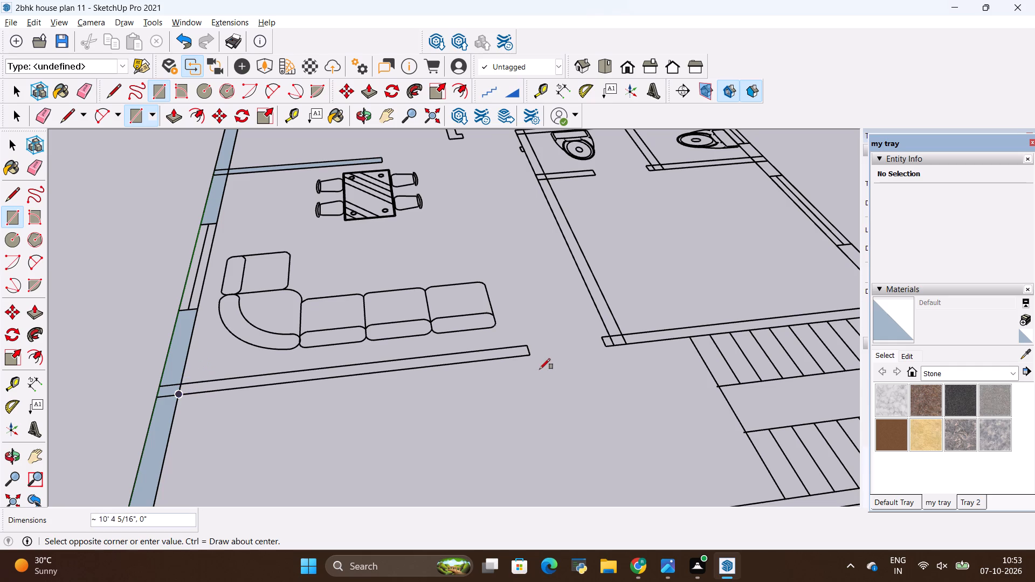
left_click(524, 347)
Draw a rectangle about 11' 11" long over the partition that runs inward from the middle of the far outer wall.
scroll(450, 357, "down", 5)
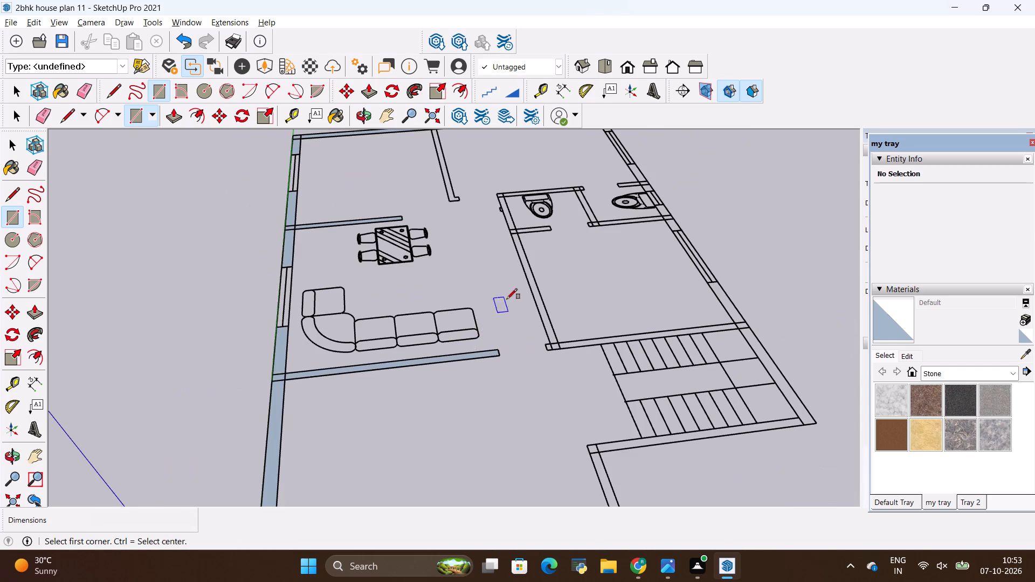
scroll(512, 275, "down", 5)
scroll(472, 150, "up", 12)
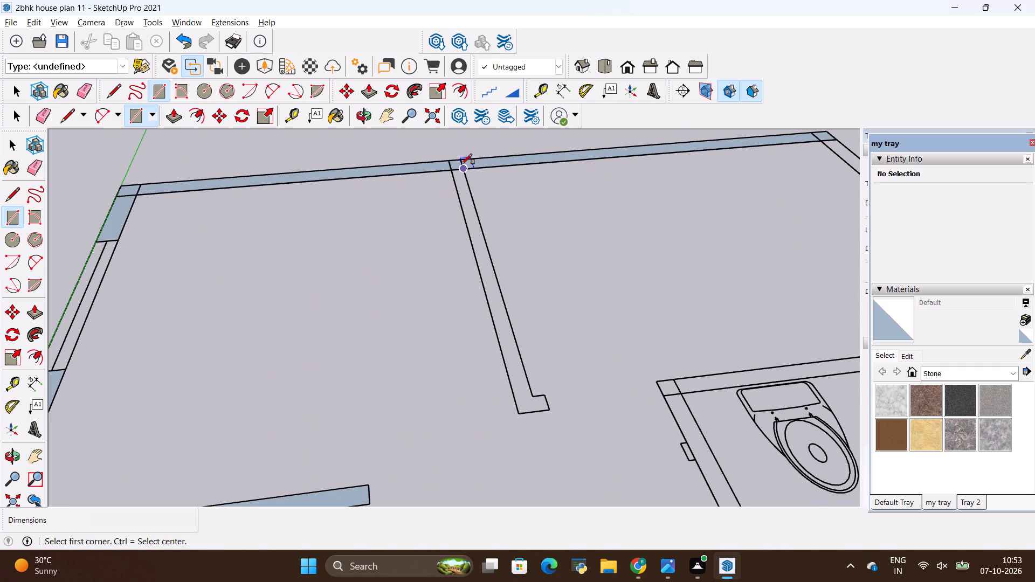
left_click(454, 168)
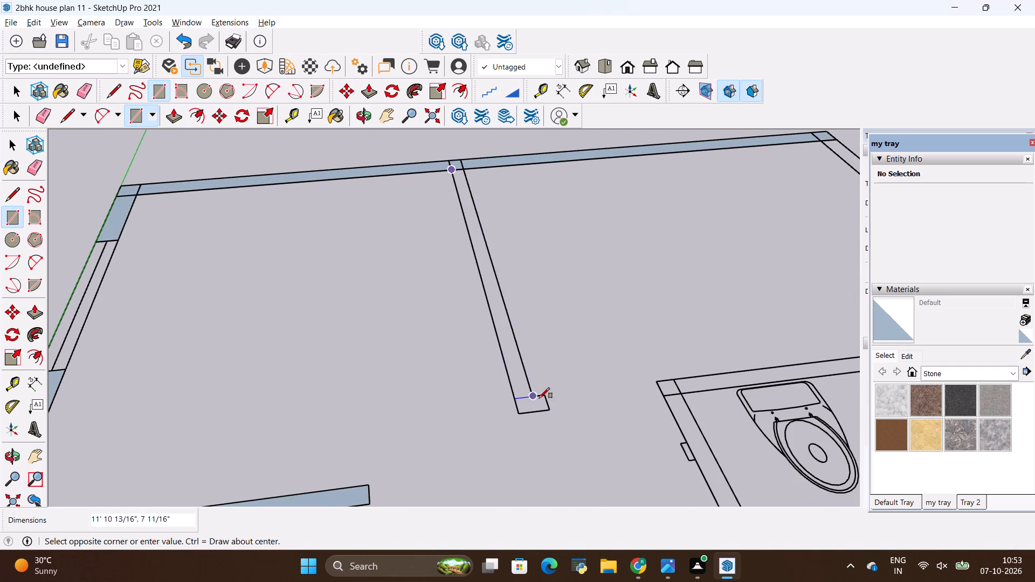
left_click(537, 398)
Draw a small rectangle over the short return at the free end of that partition.
scroll(537, 413, "up", 4)
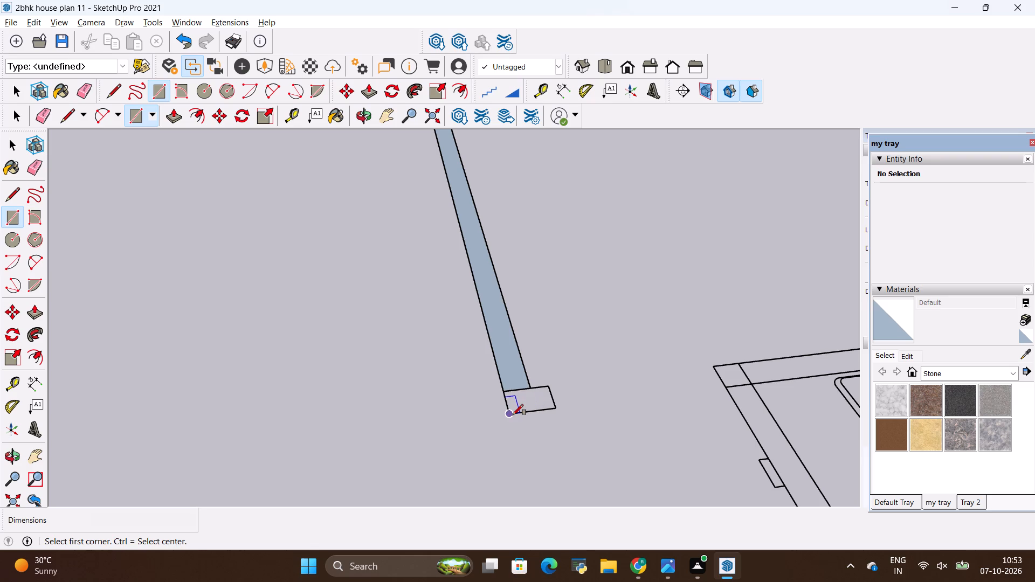
left_click(513, 415)
left_click(547, 387)
Draw a 2' 10 1/2" by 9" rectangle on the outer wall opposite the green axis, from the far wall to the first window.
scroll(453, 357, "down", 4)
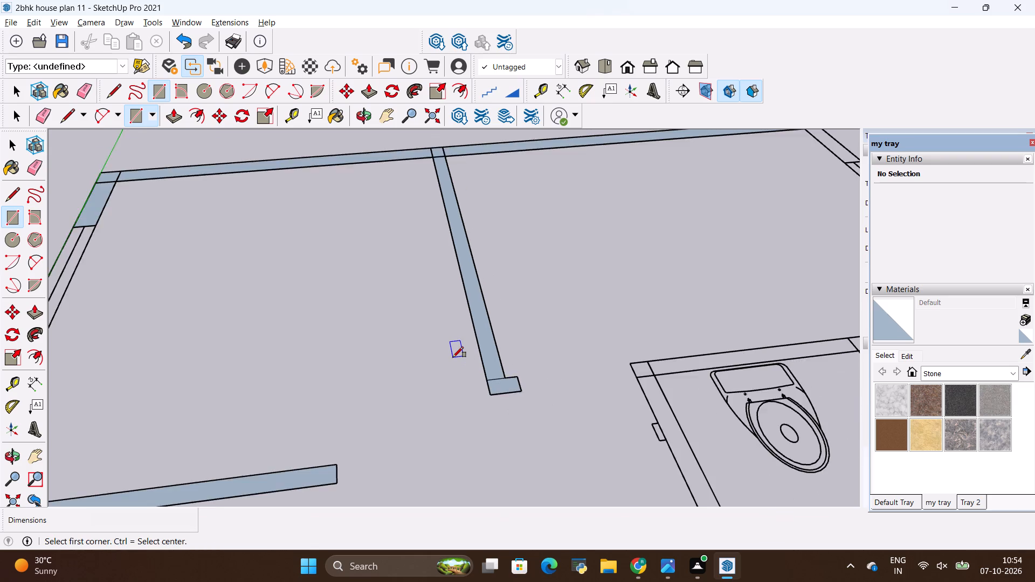
scroll(453, 357, "down", 15)
scroll(599, 283, "up", 7)
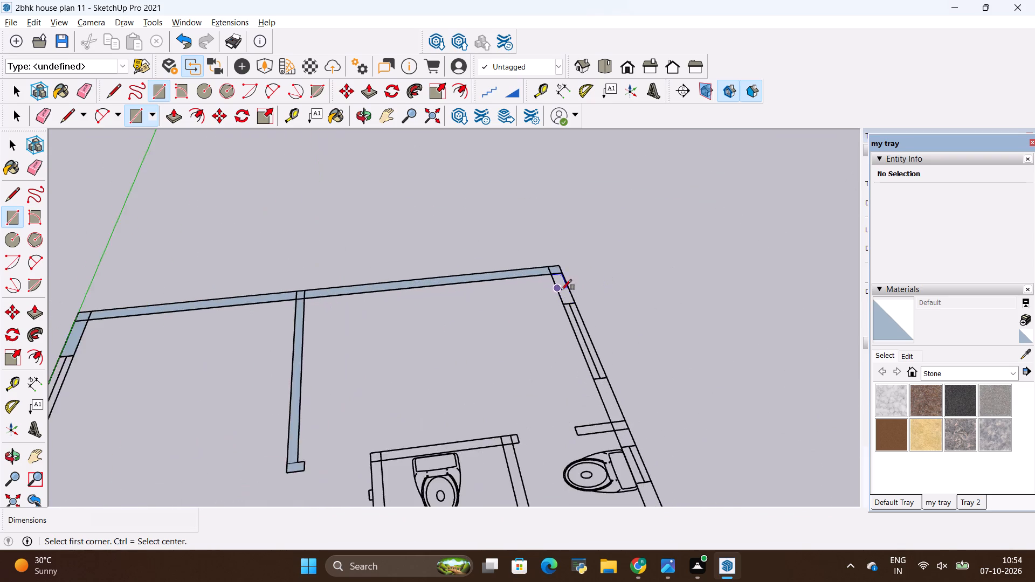
scroll(561, 290, "up", 8)
left_click(546, 272)
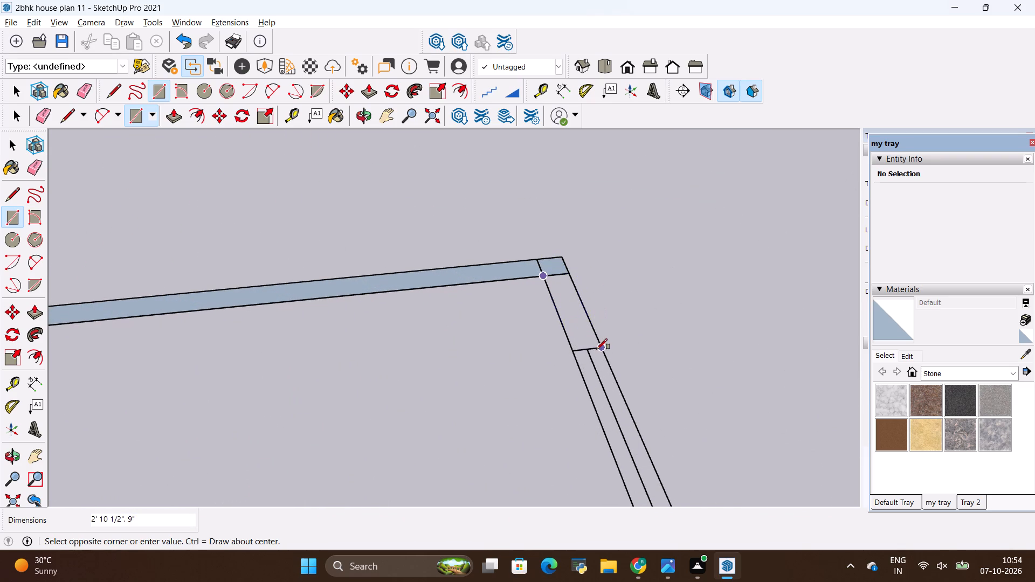
left_click(598, 350)
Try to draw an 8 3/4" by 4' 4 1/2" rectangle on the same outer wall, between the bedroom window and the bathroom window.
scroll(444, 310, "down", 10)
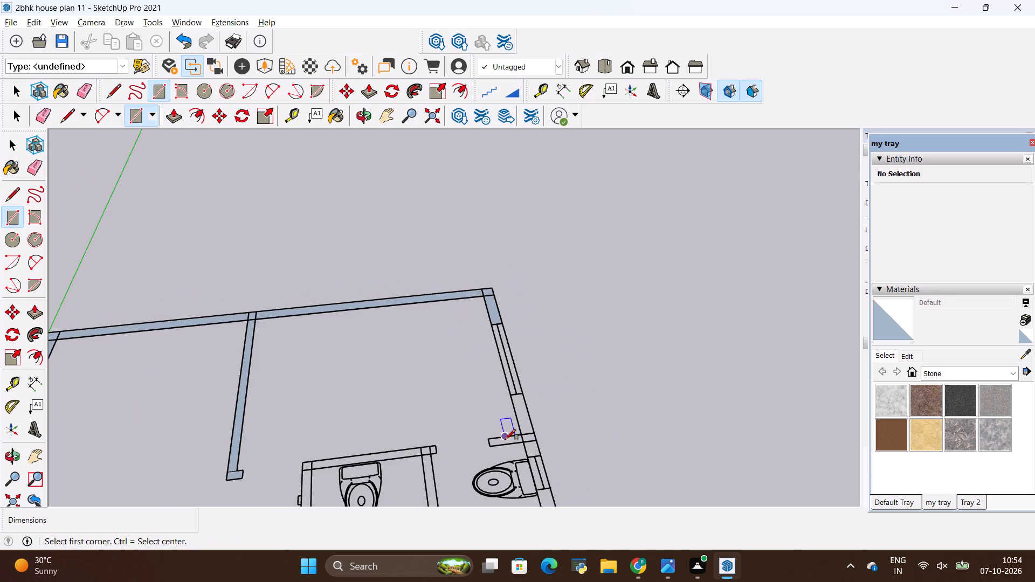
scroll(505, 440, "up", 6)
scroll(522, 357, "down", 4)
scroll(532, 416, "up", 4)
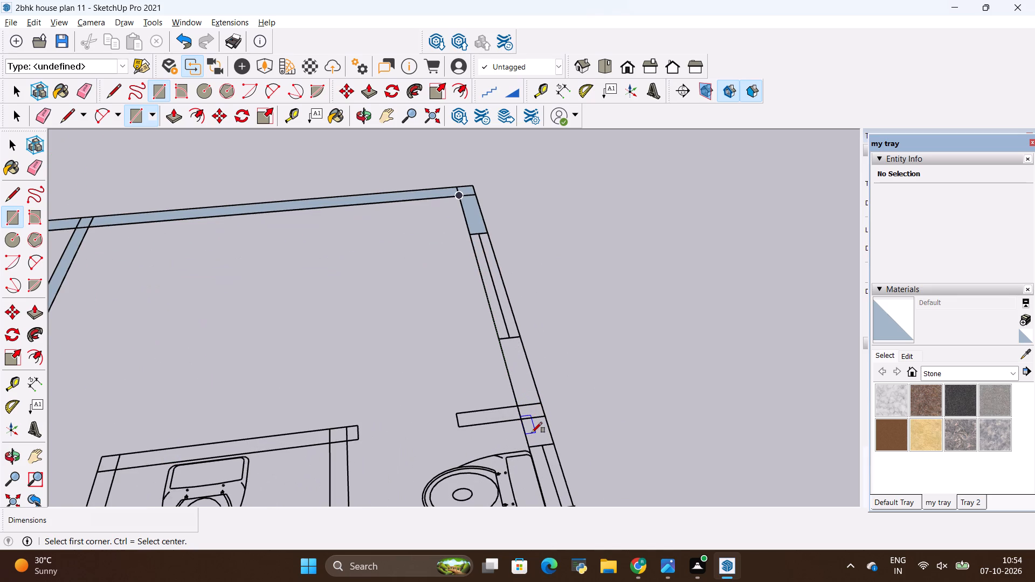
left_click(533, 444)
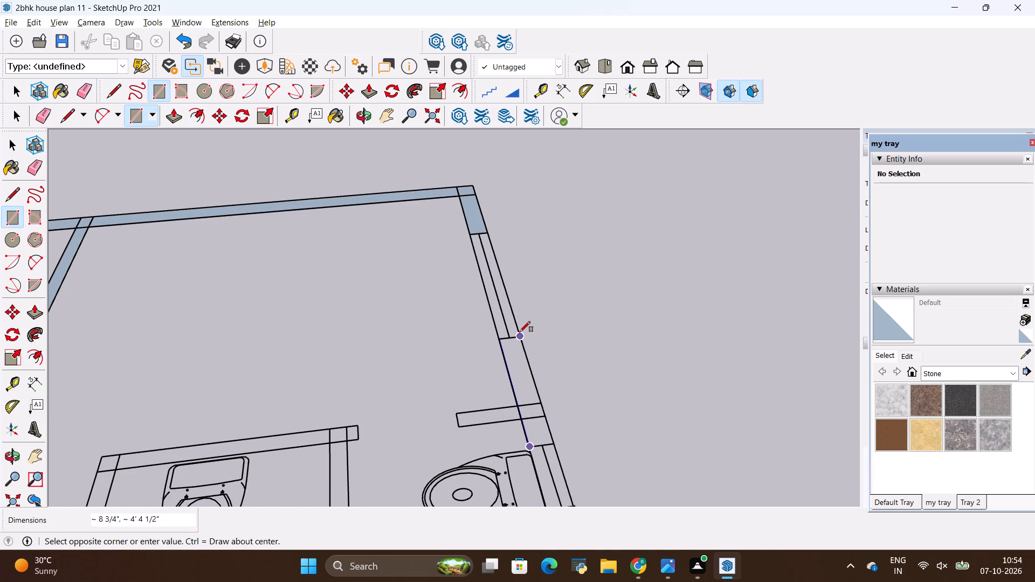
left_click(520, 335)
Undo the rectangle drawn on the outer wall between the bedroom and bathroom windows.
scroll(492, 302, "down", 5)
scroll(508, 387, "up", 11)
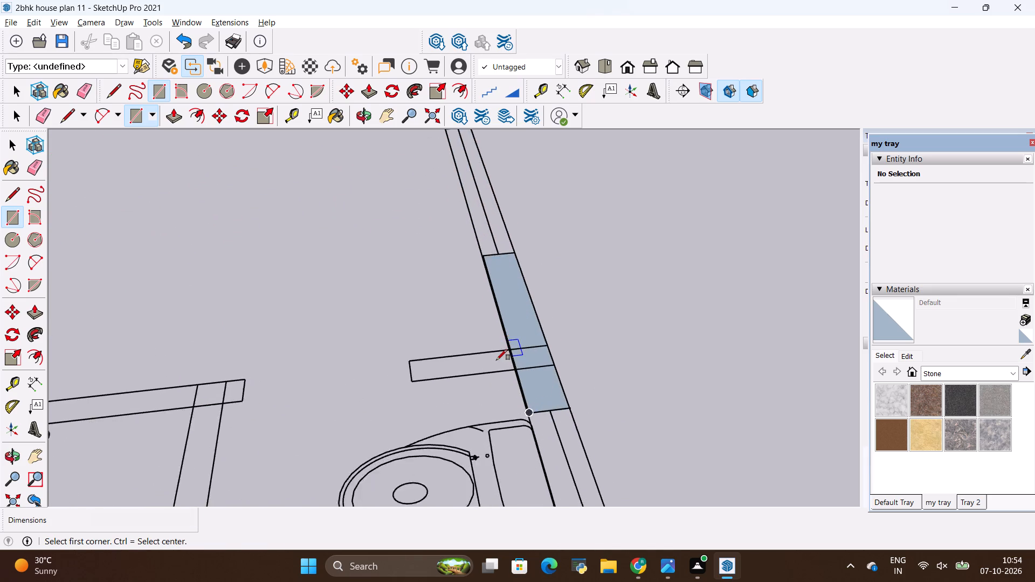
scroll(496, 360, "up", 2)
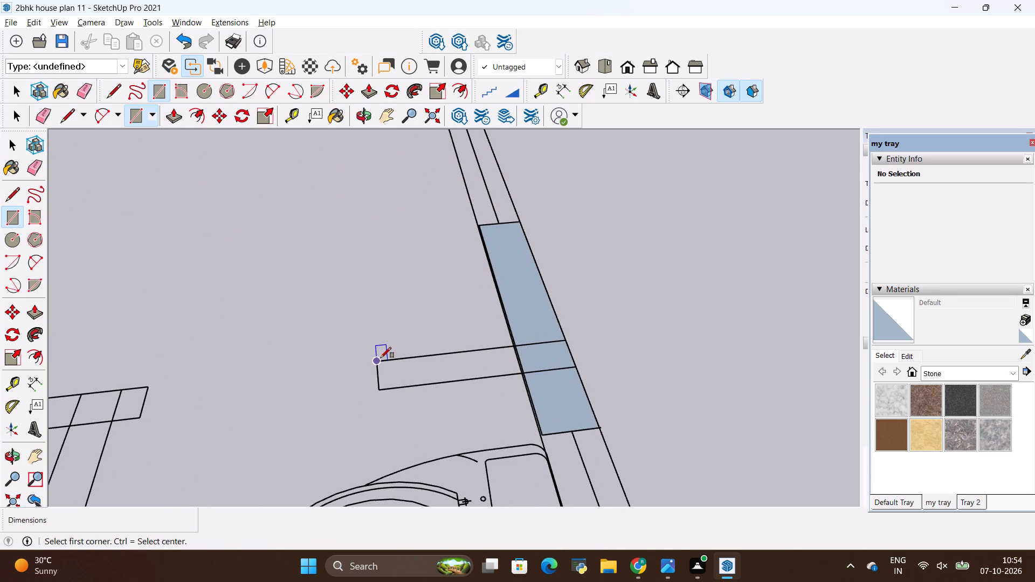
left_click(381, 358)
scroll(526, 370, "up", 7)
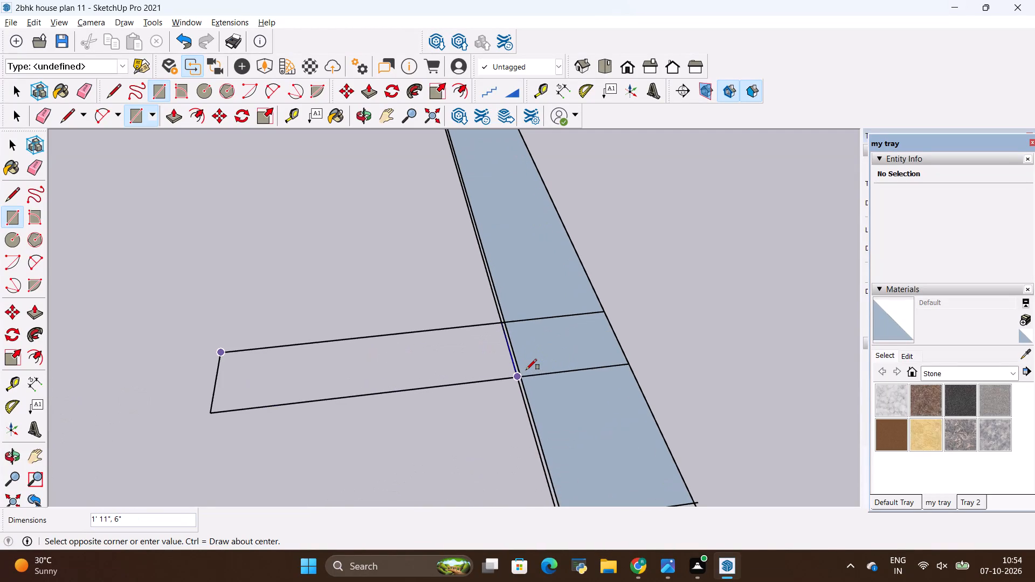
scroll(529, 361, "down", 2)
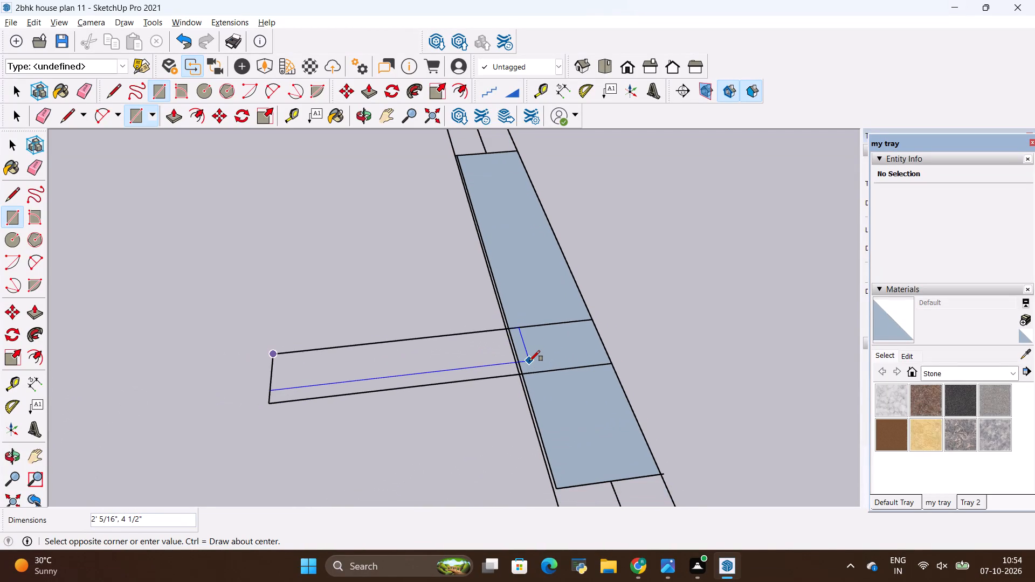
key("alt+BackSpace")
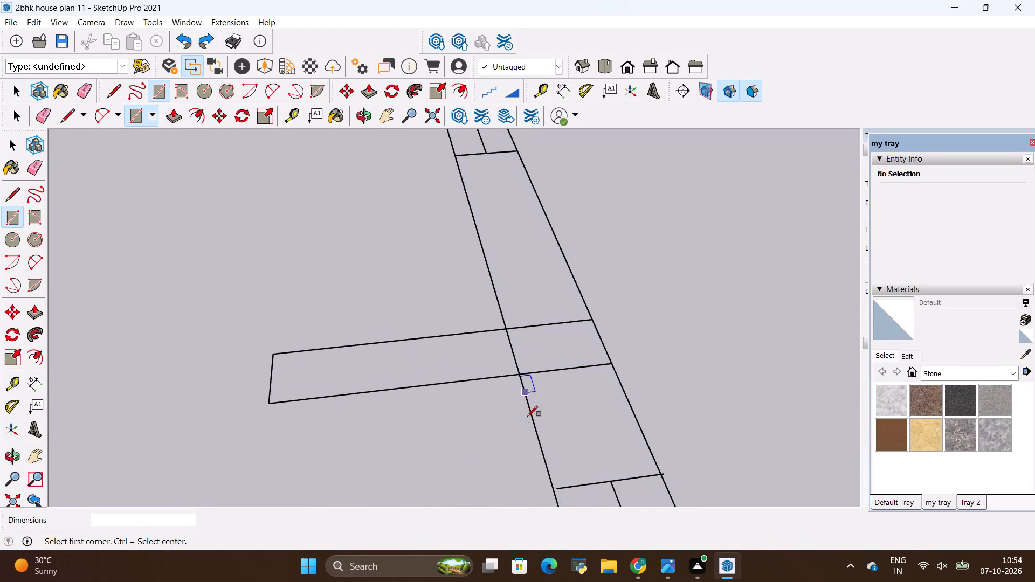
Draw a 9" by 4' 4 1/2" rectangle on the outer wall, between the bedroom window and the bathroom window.
left_click(513, 147)
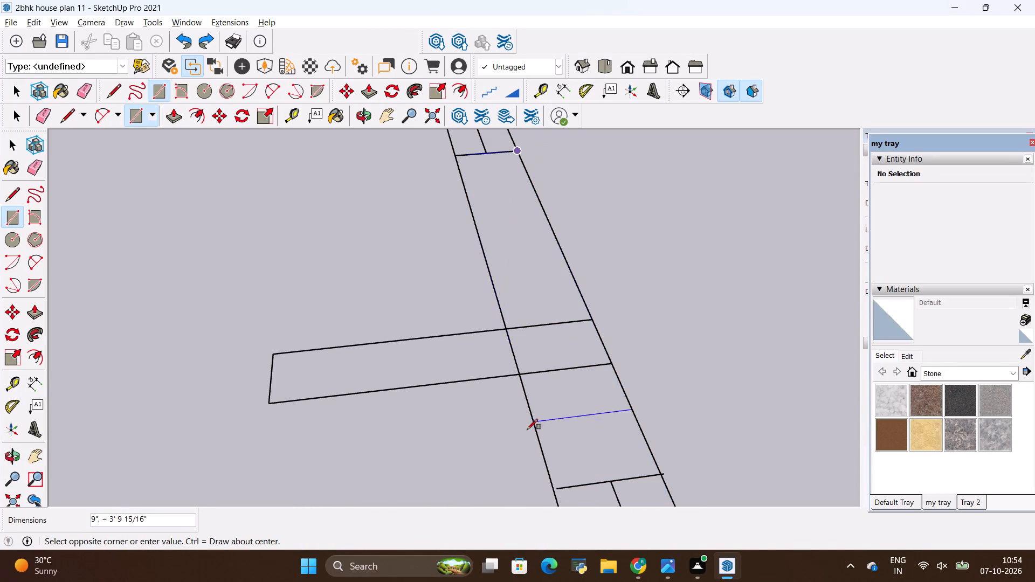
scroll(553, 489, "up", 8)
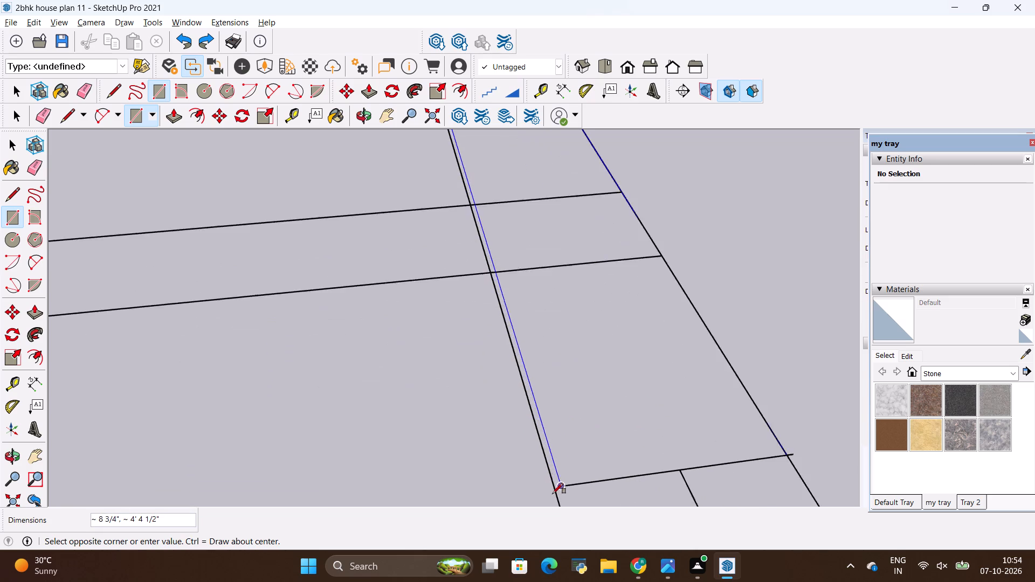
scroll(553, 494, "up", 10)
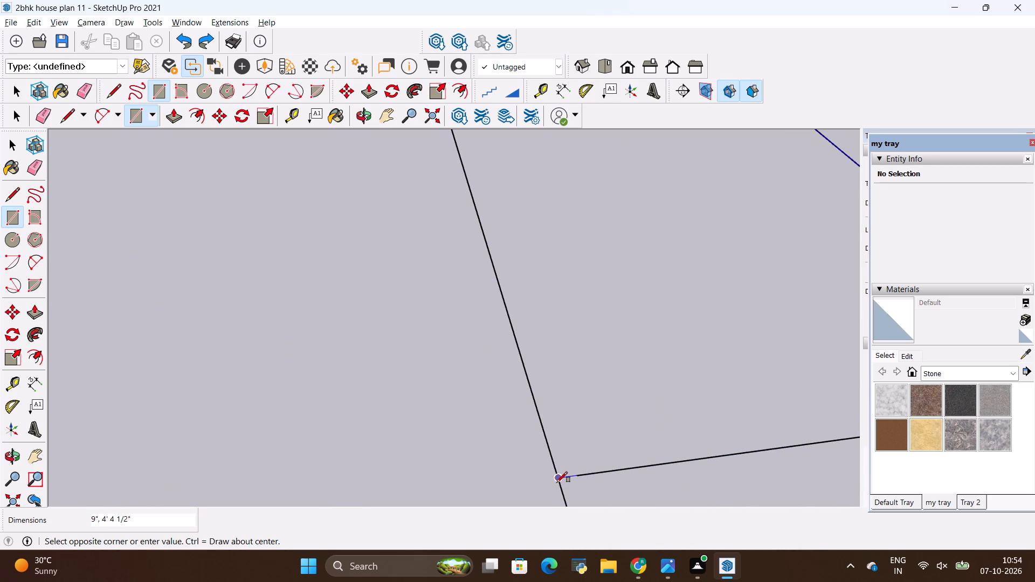
left_click(557, 482)
Draw a 1' 11" by 6" rectangle over the short stub wall beside the toilet at the outer wall.
scroll(465, 464, "down", 13)
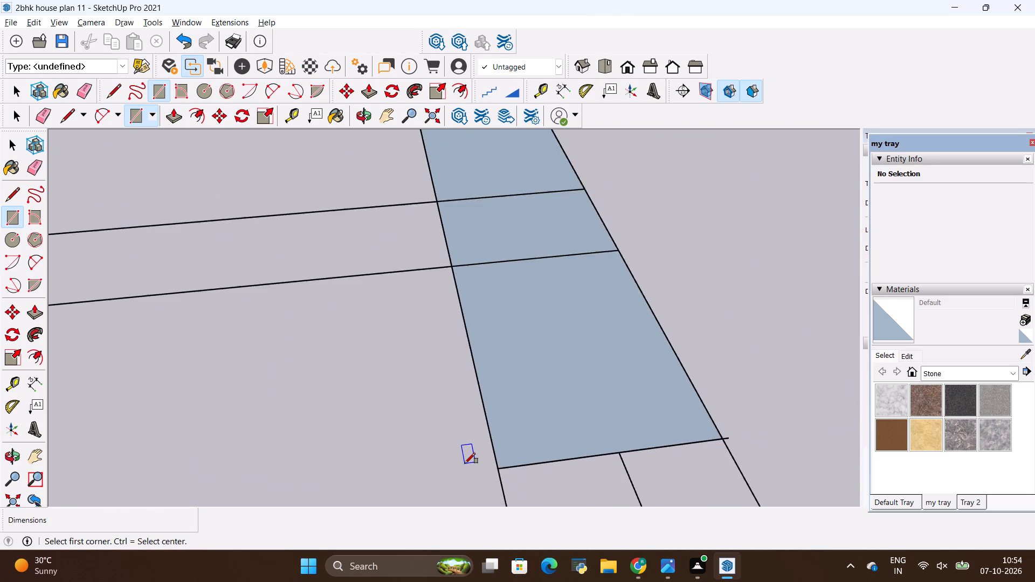
scroll(465, 463, "down", 3)
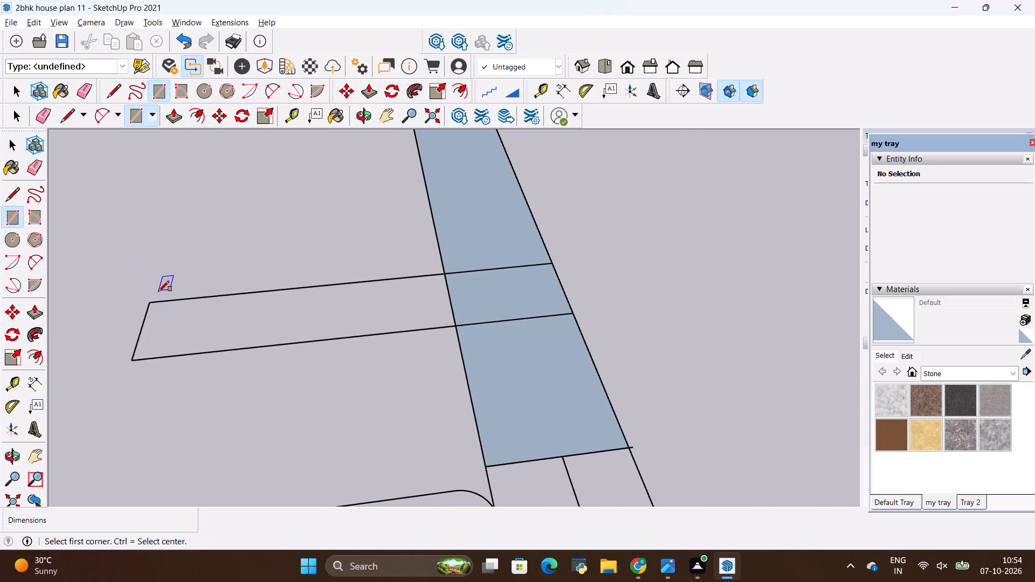
left_click(154, 301)
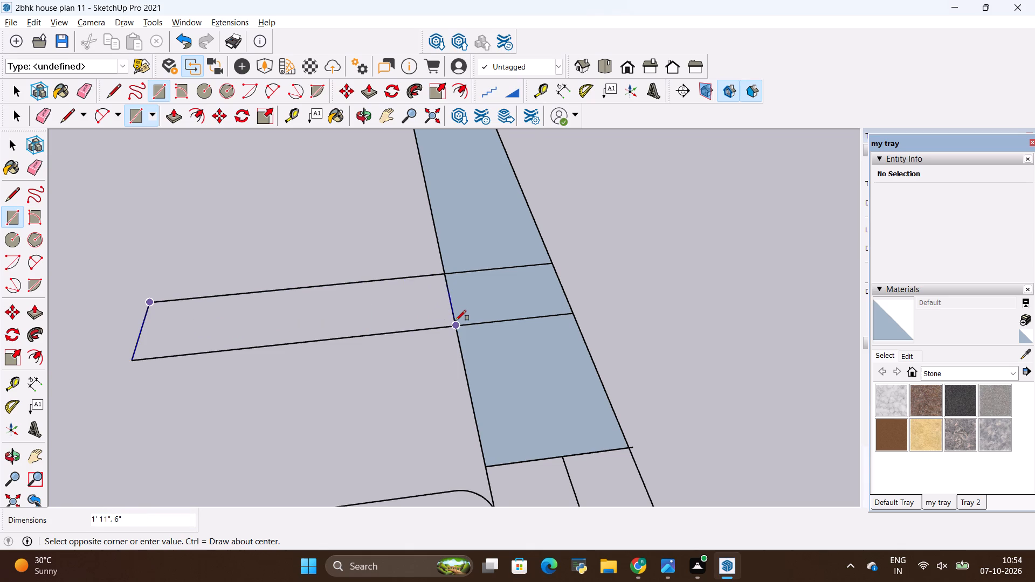
left_click(456, 321)
Draw a 9" by 3' 6" rectangle on the outer wall, between the bathroom window and the next bedroom's window.
scroll(465, 314, "down", 20)
scroll(465, 314, "down", 1)
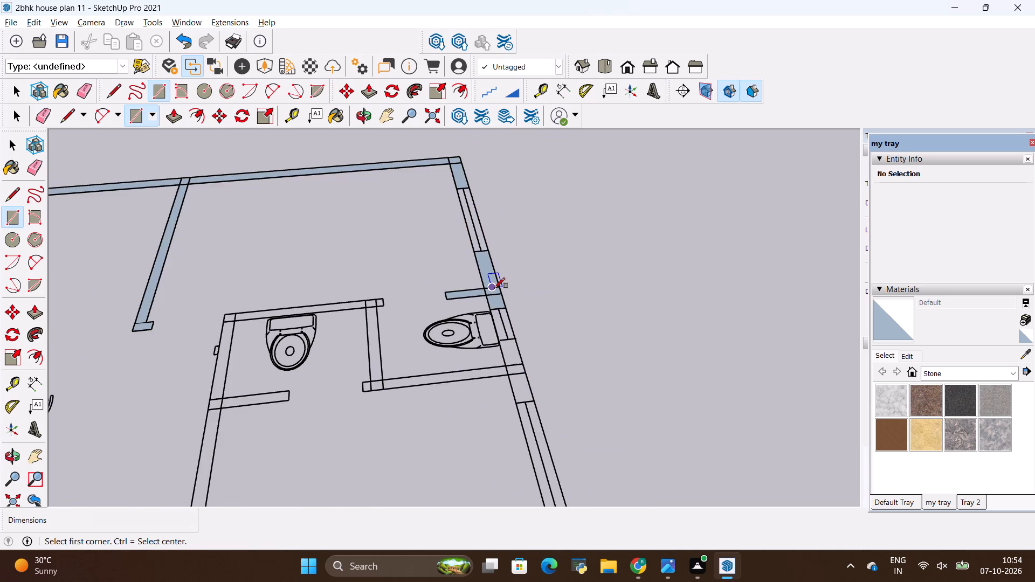
scroll(494, 288, "down", 5)
scroll(515, 359, "up", 1)
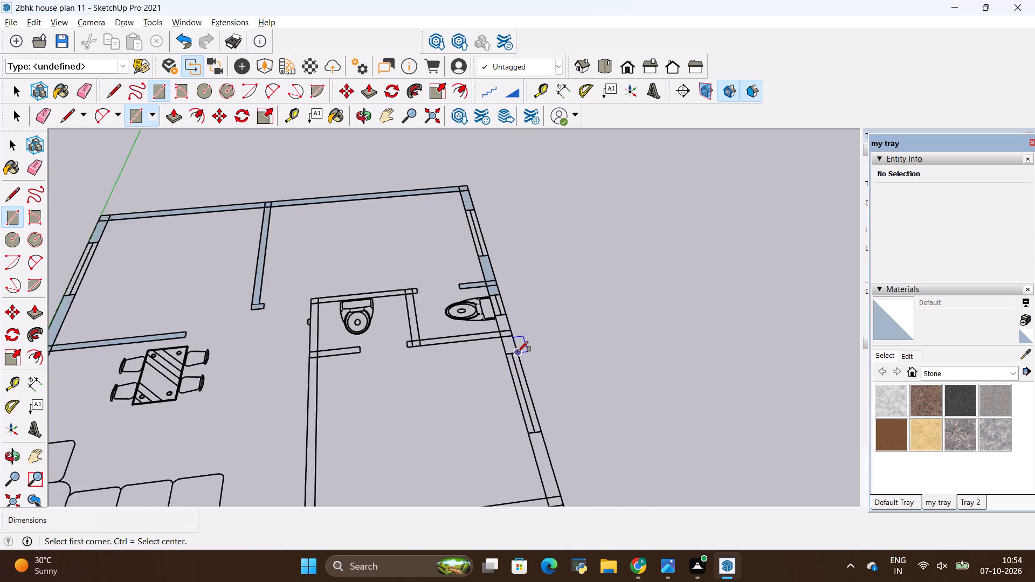
scroll(517, 352, "up", 11)
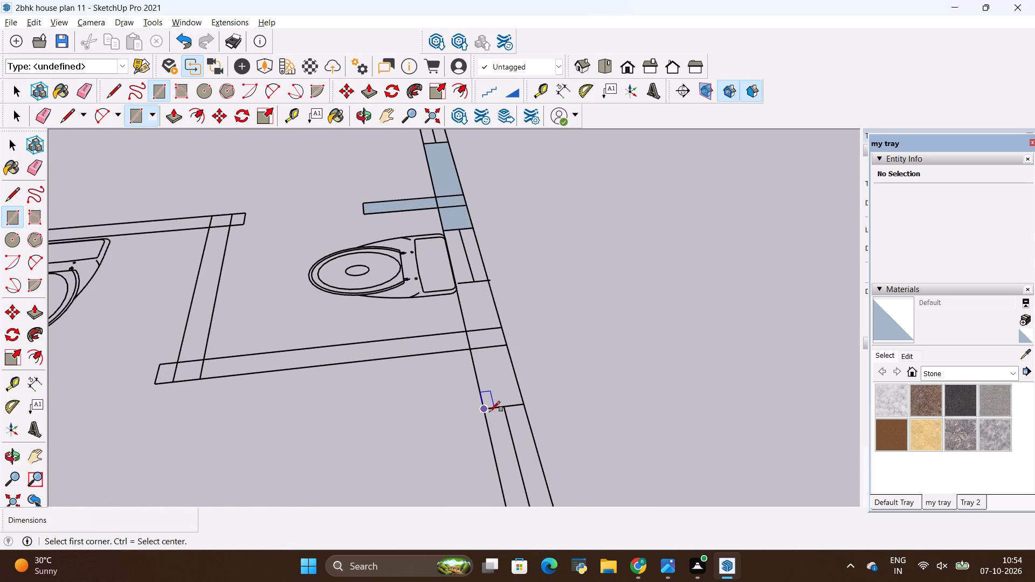
left_click(487, 411)
left_click(484, 274)
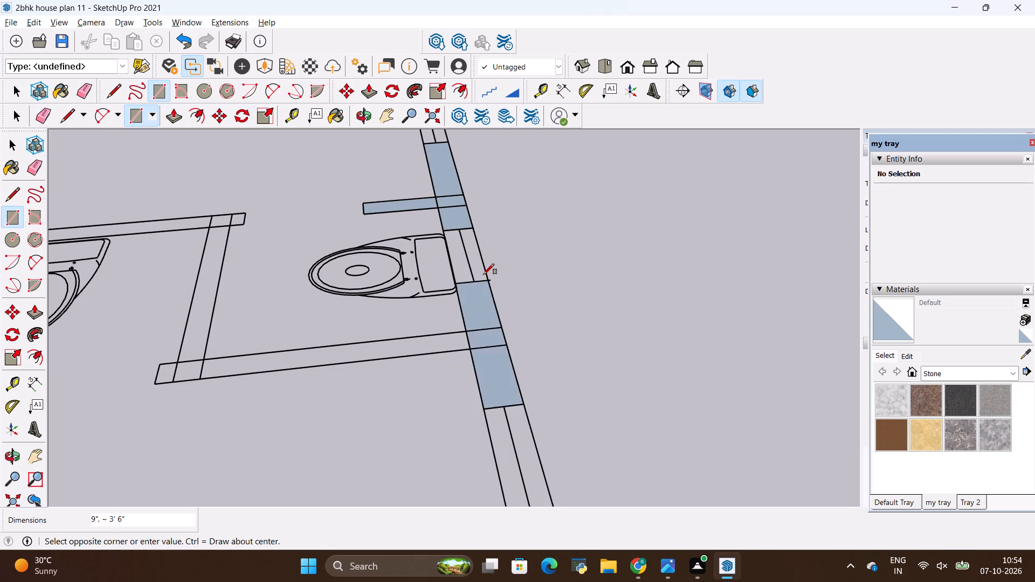
Draw a 9" by 12' rectangle on the outer wall, from the staircase corner to the bedroom window.
scroll(484, 274, "down", 18)
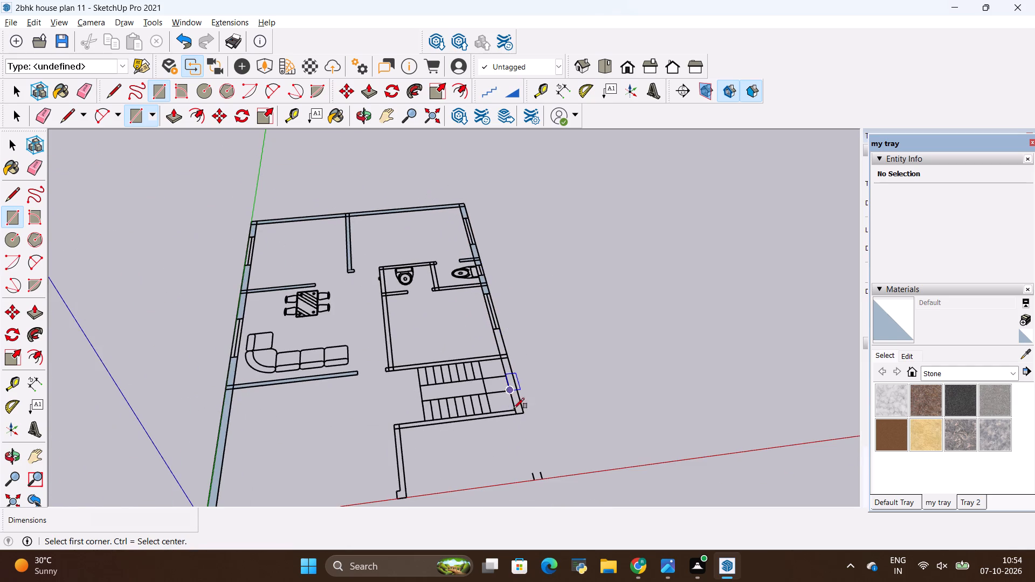
scroll(517, 437, "up", 9)
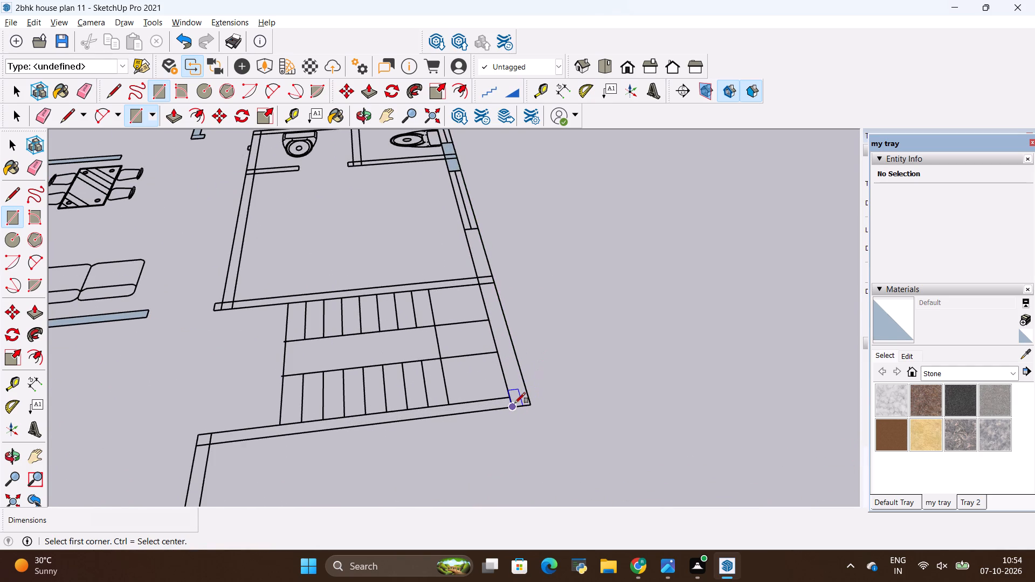
left_click(514, 405)
left_click(476, 225)
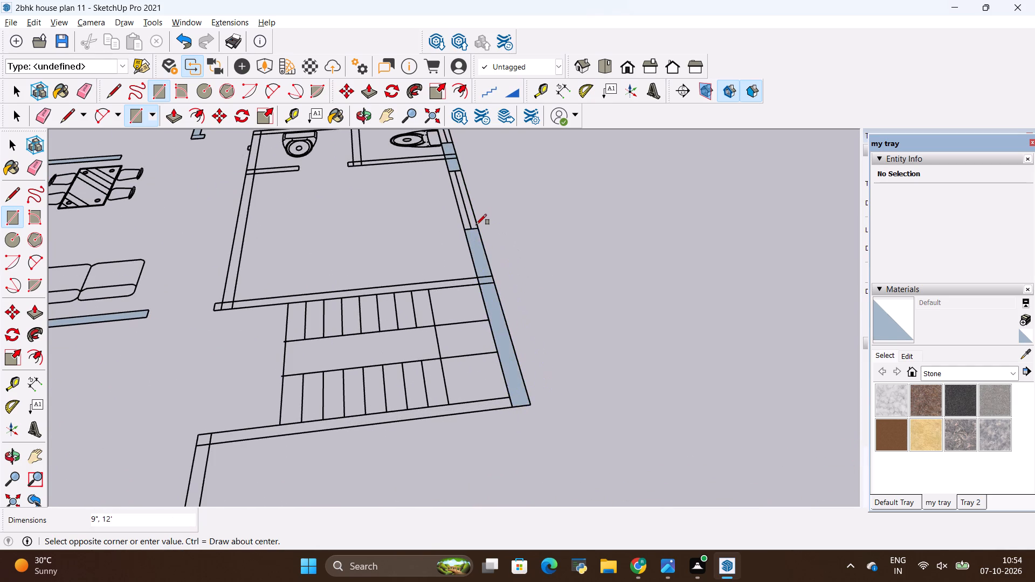
Draw a 12' 7" by 6" rectangle on the wall between the lower bedroom and the staircase, ending at the outer wall.
scroll(435, 245, "up", 3)
scroll(247, 283, "down", 4)
scroll(312, 302, "down", 4)
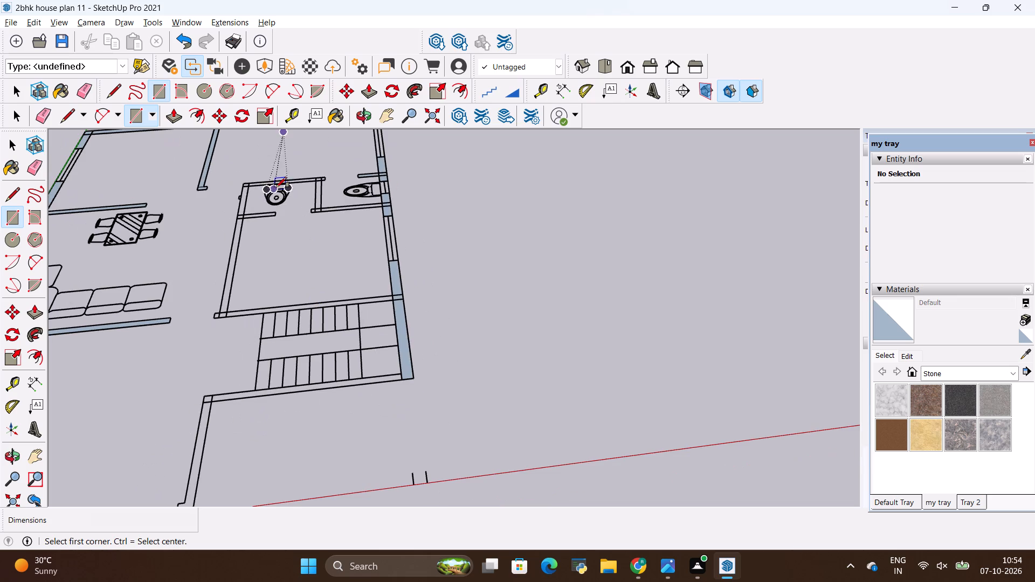
scroll(256, 311, "up", 10)
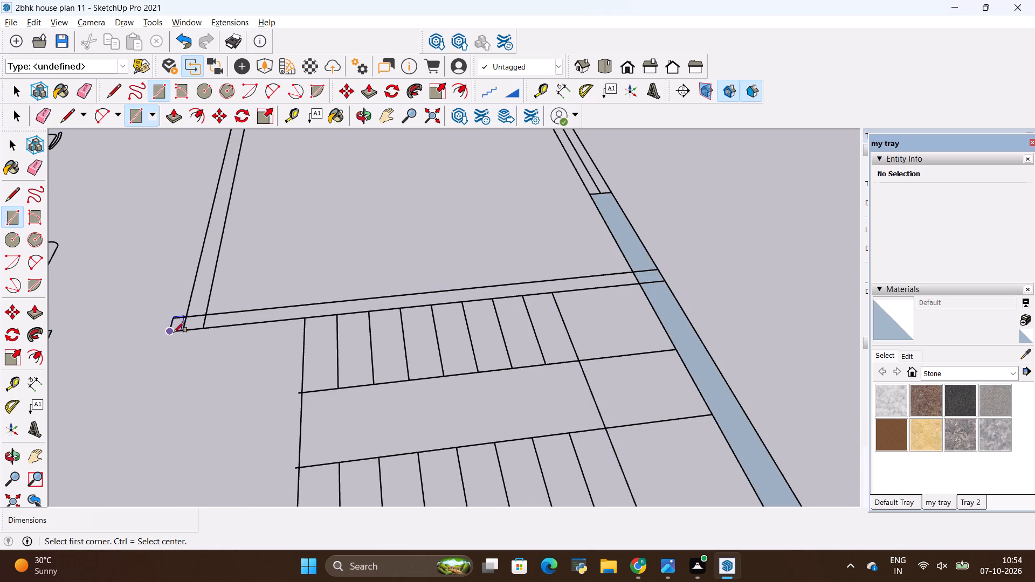
left_click(168, 331)
scroll(693, 271, "up", 7)
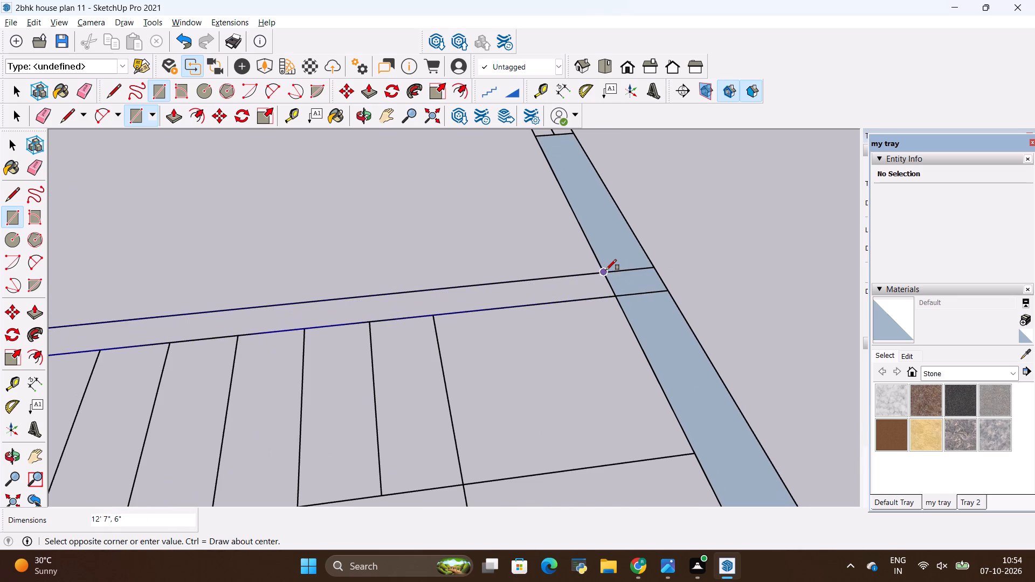
left_click(605, 270)
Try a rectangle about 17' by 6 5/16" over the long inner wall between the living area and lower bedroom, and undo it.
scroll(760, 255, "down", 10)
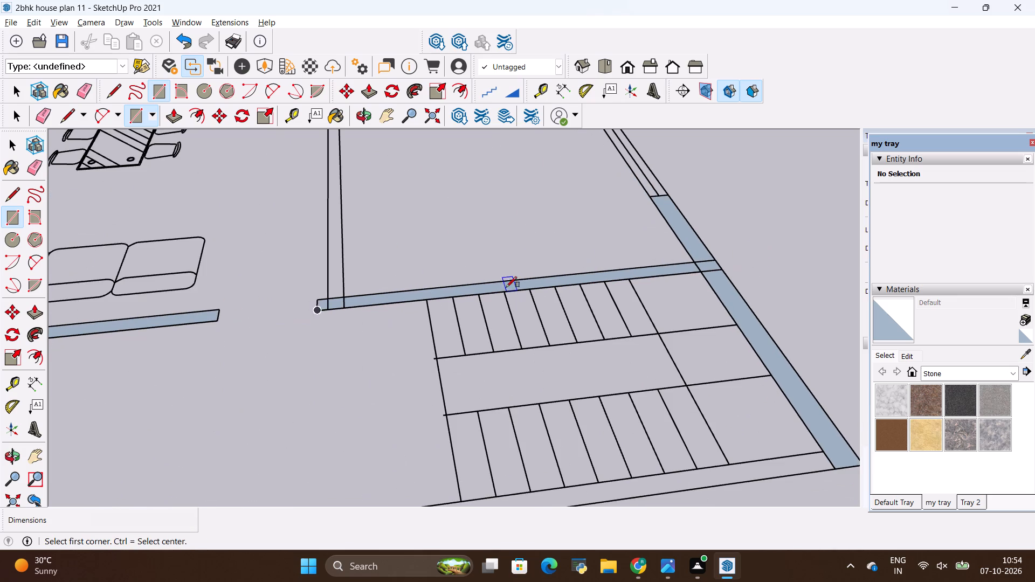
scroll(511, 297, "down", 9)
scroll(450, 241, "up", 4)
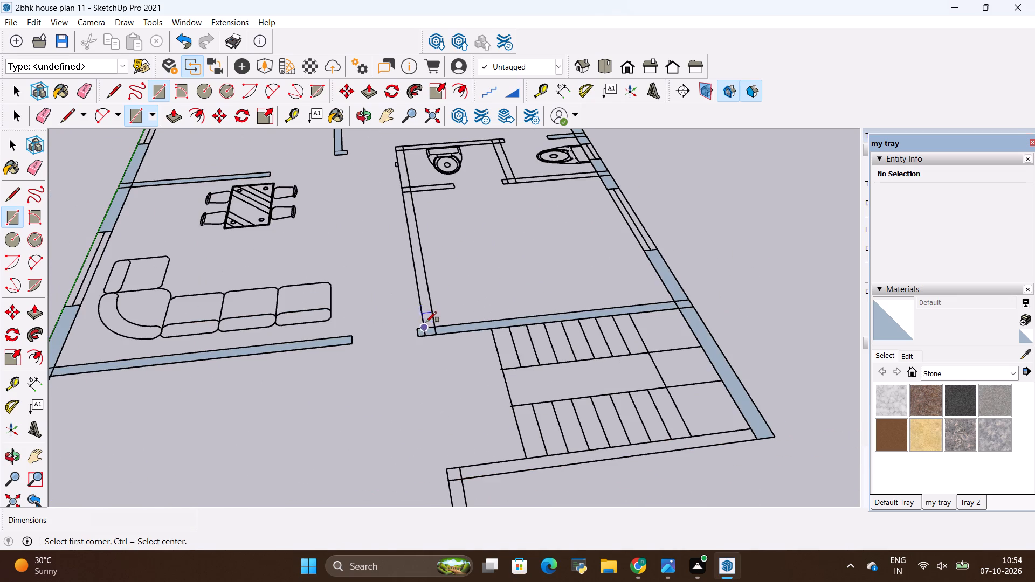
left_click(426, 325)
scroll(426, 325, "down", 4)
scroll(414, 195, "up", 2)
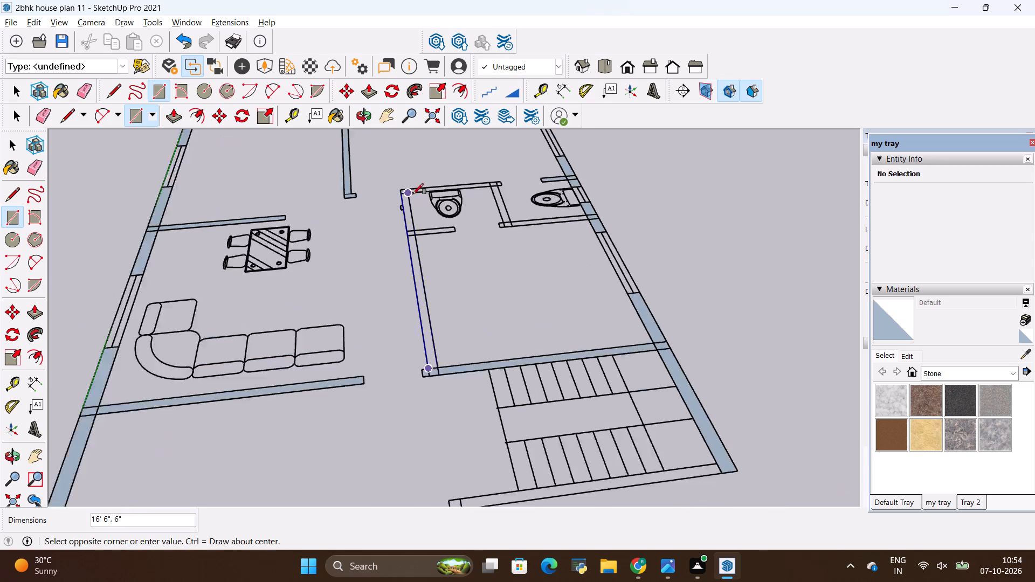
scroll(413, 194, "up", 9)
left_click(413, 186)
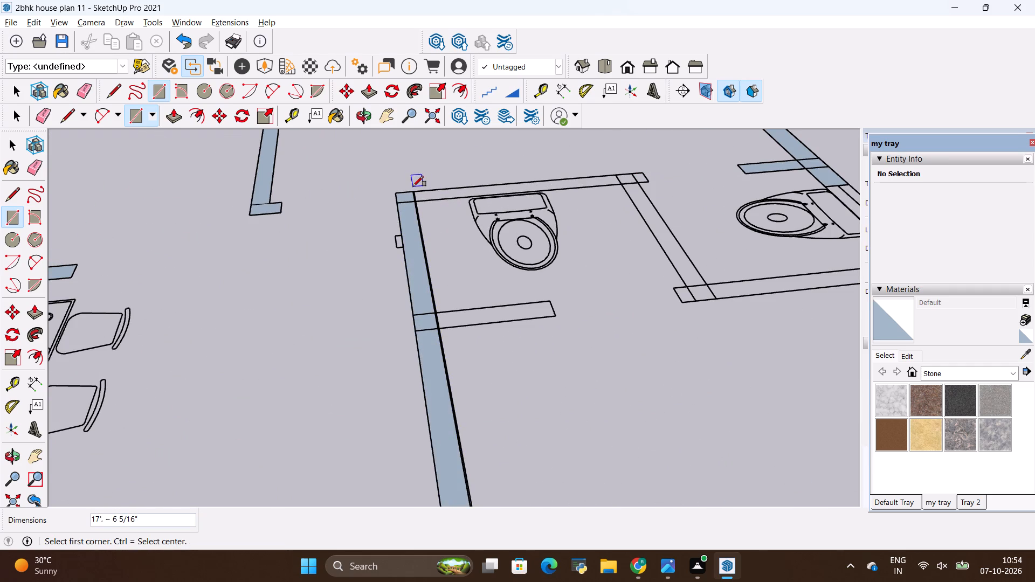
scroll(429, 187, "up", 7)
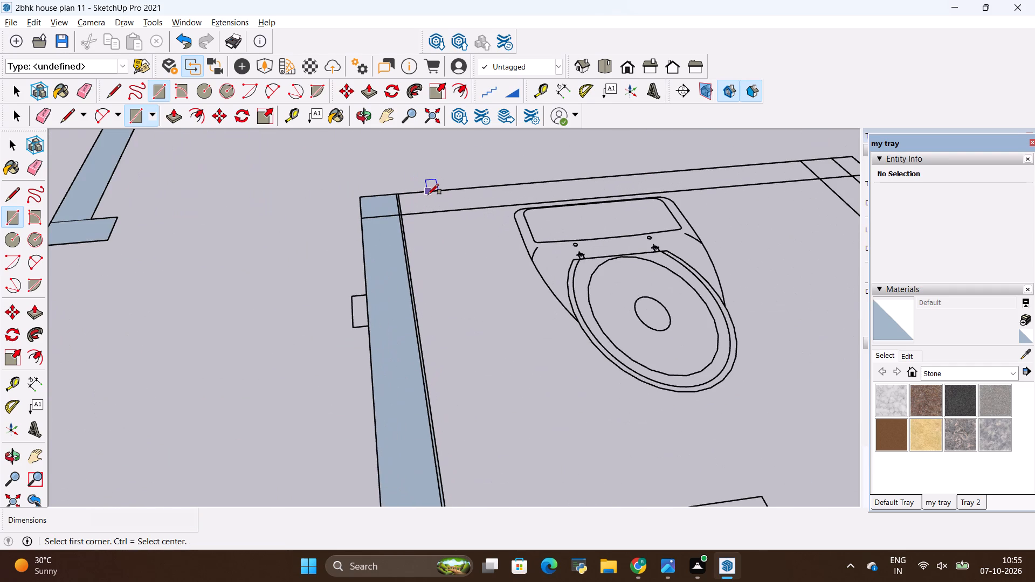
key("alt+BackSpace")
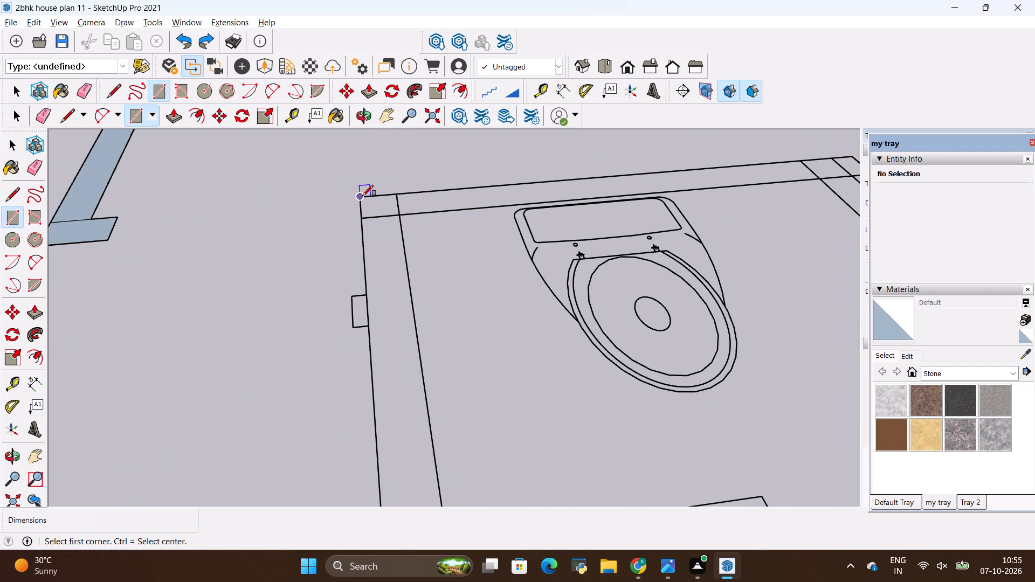
Draw a 17' by 6" rectangle on the long inner wall, from the toilet's outer corner to the staircase wall.
left_click(362, 196)
scroll(383, 261, "down", 17)
scroll(384, 257, "down", 5)
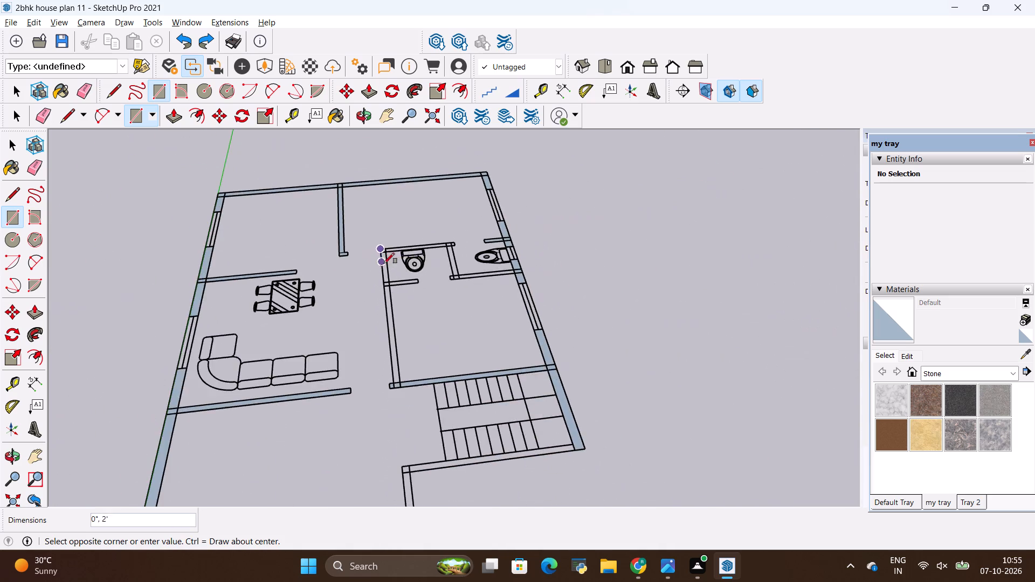
scroll(377, 377, "up", 14)
left_click(429, 379)
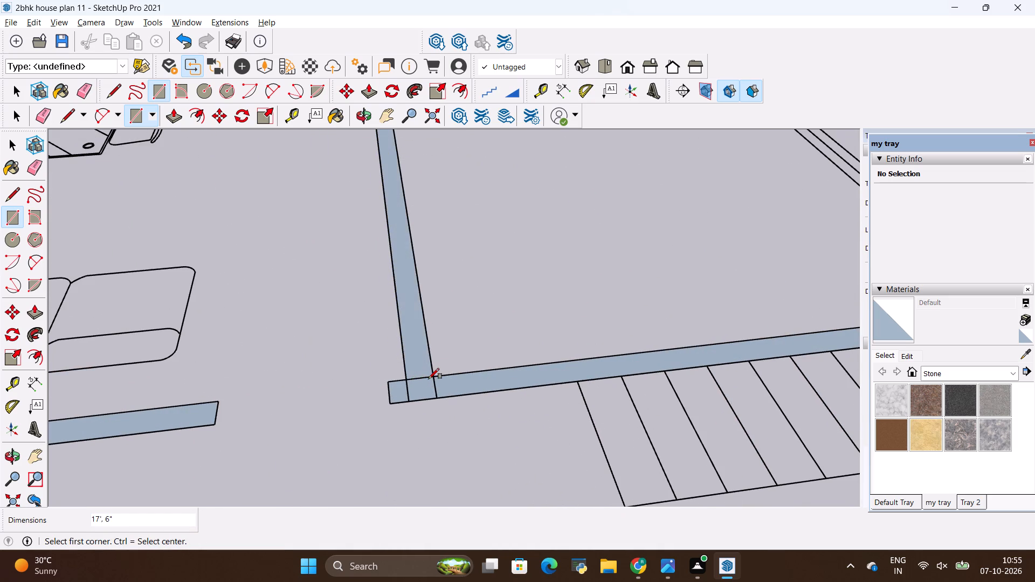
Draw a rectangle over the short stub wall between the first toilet and the lower bedroom.
scroll(422, 350, "down", 10)
scroll(408, 158, "up", 3)
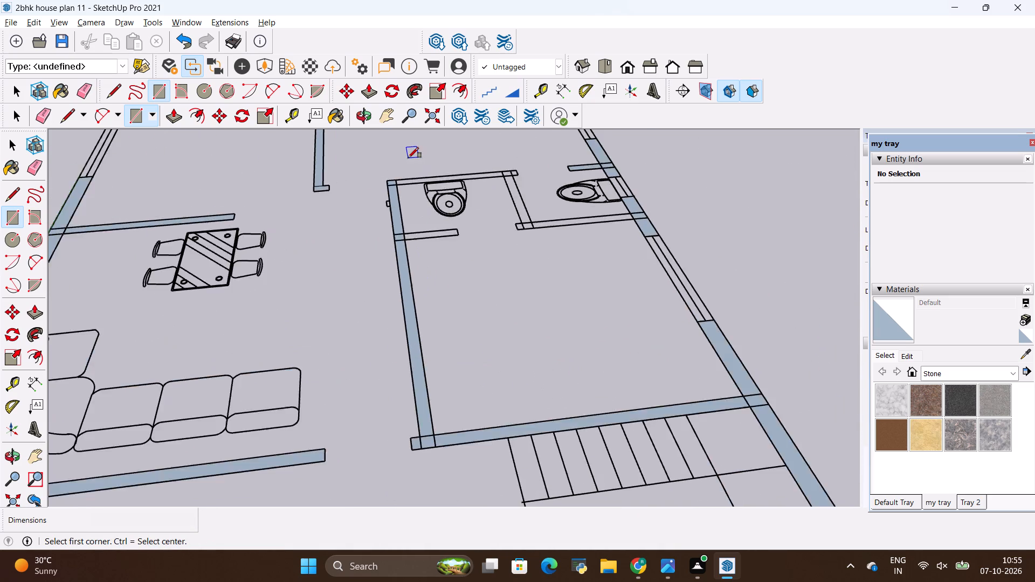
scroll(408, 158, "up", 5)
scroll(418, 332, "up", 4)
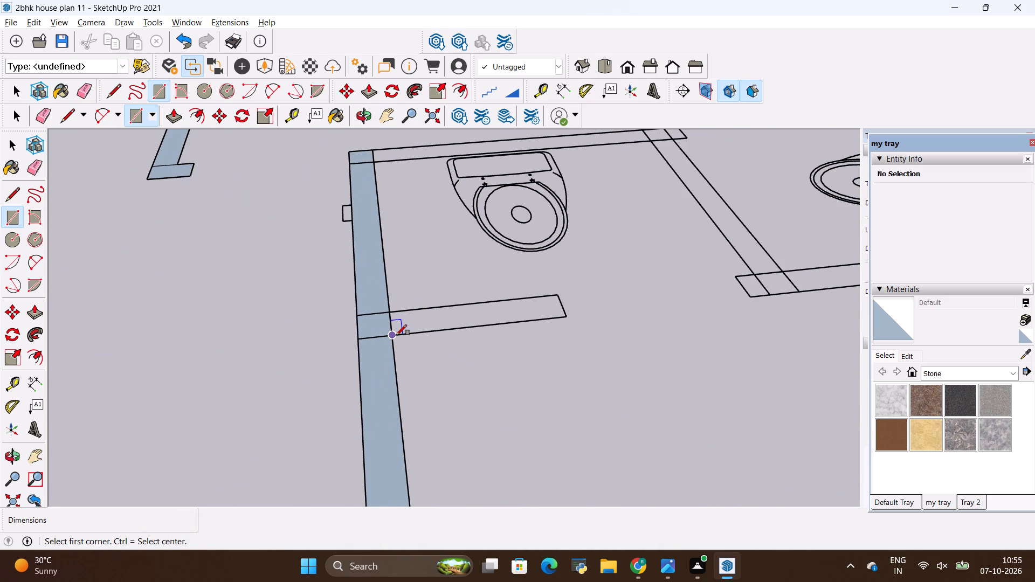
left_click(396, 335)
left_click(558, 294)
Draw a 6' 10" by 6" rectangle on the wall behind the first toilet, starting at the long inner wall.
scroll(440, 331, "down", 5)
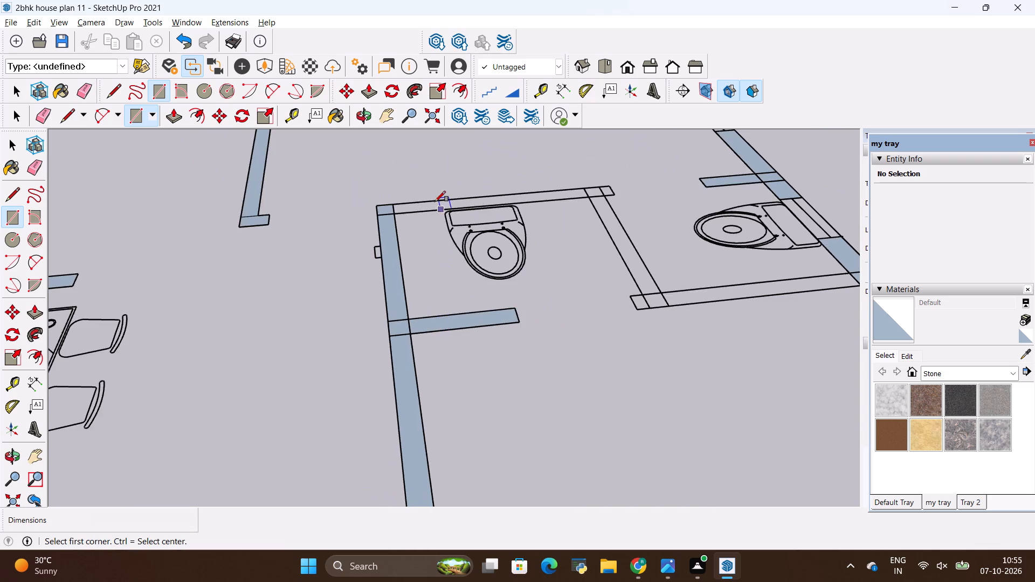
scroll(421, 193, "up", 7)
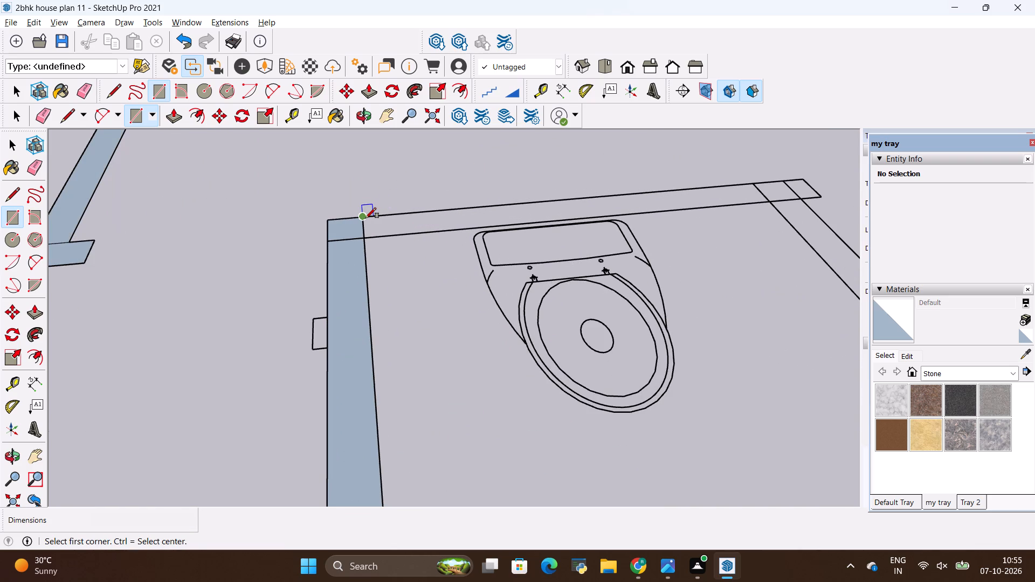
left_click(365, 219)
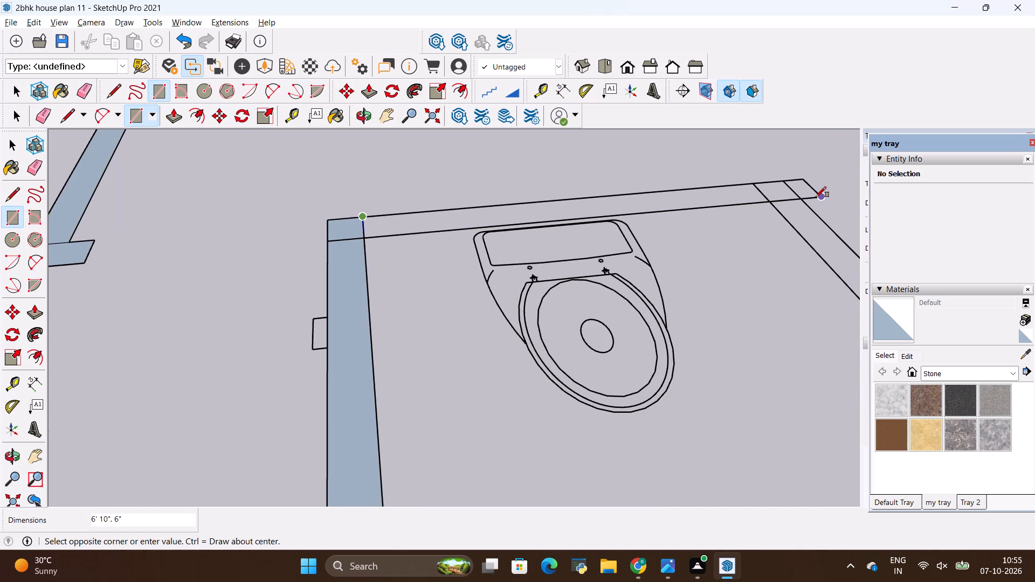
left_click(816, 197)
Draw a 5' by 6" rectangle on the partition wall between the two toilets.
scroll(436, 209, "down", 11)
scroll(640, 236, "up", 8)
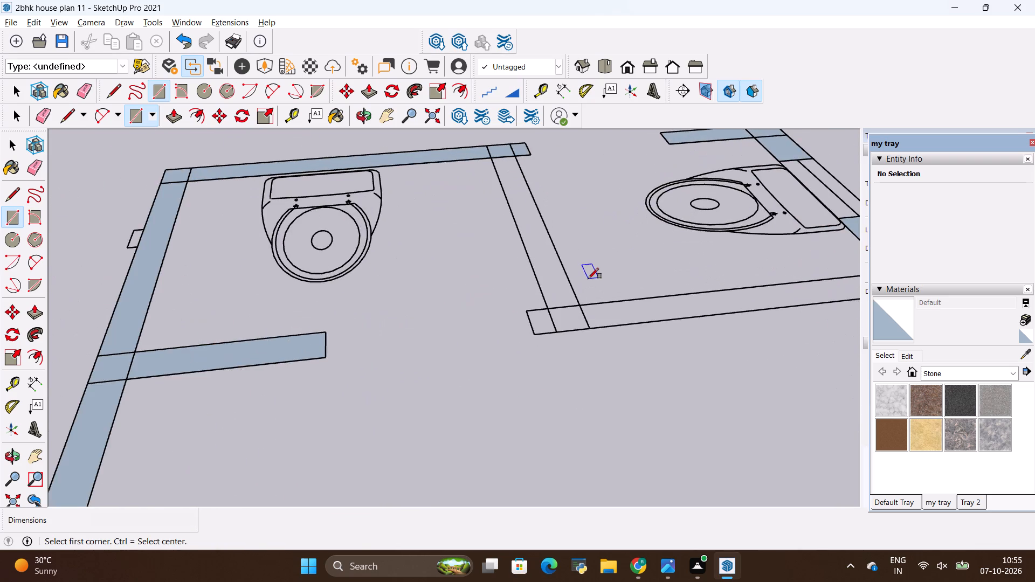
middle_click_drag(586, 278, 556, 309)
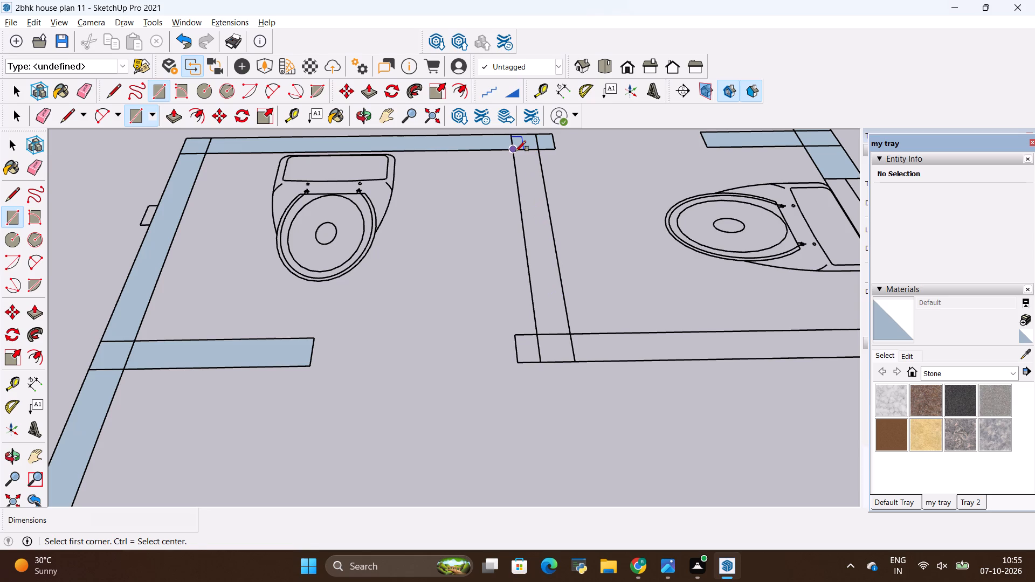
left_click(515, 153)
left_click(574, 358)
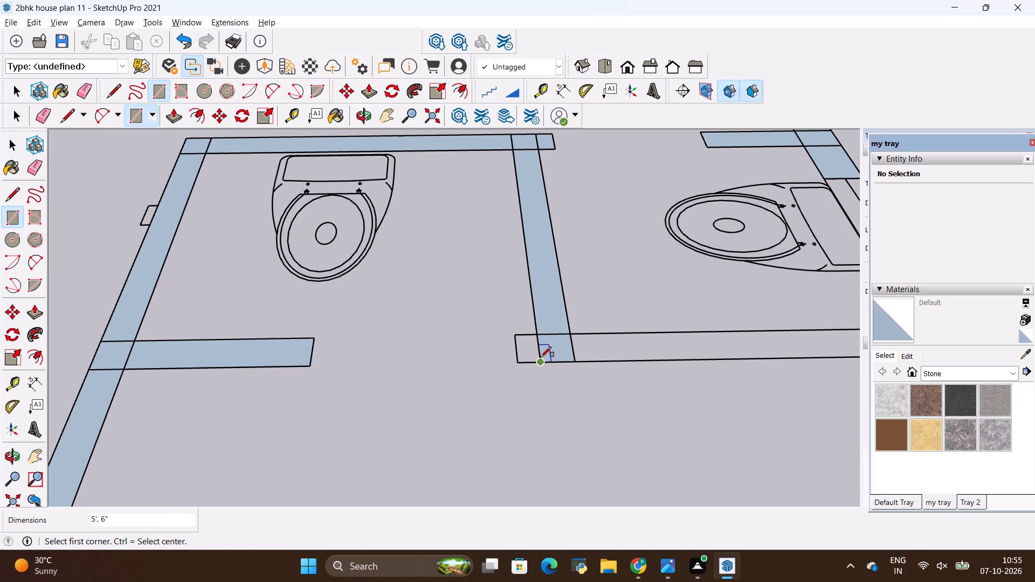
Draw a rectangle on the wall between the second toilet and the lower bedroom, reaching the outer wall.
left_click(520, 363)
scroll(437, 357, "down", 5)
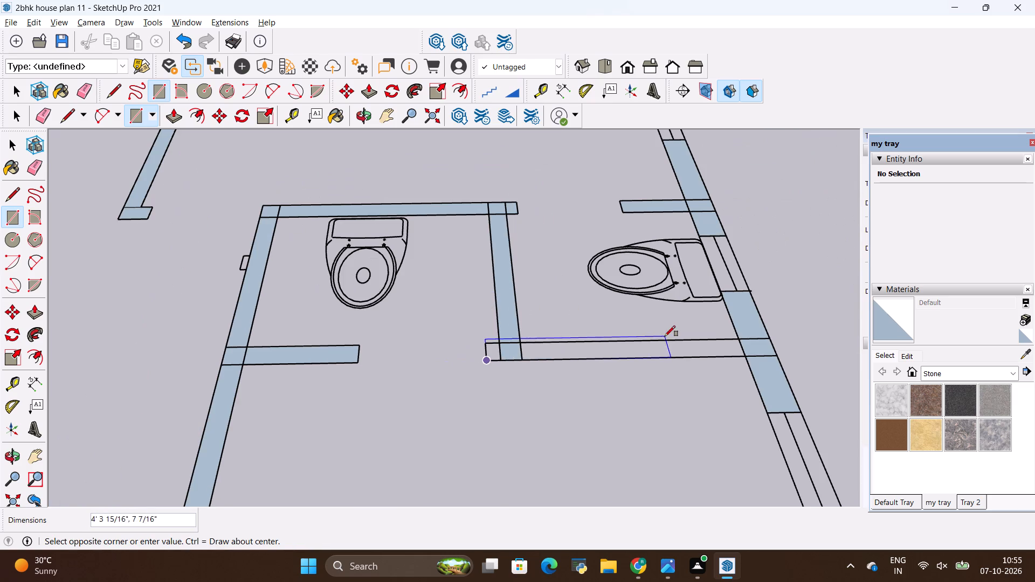
left_click(736, 336)
Draw a 12' 3" by 6" rectangle on the wall along the front of the staircase, starting at the outer wall.
scroll(492, 300, "down", 10)
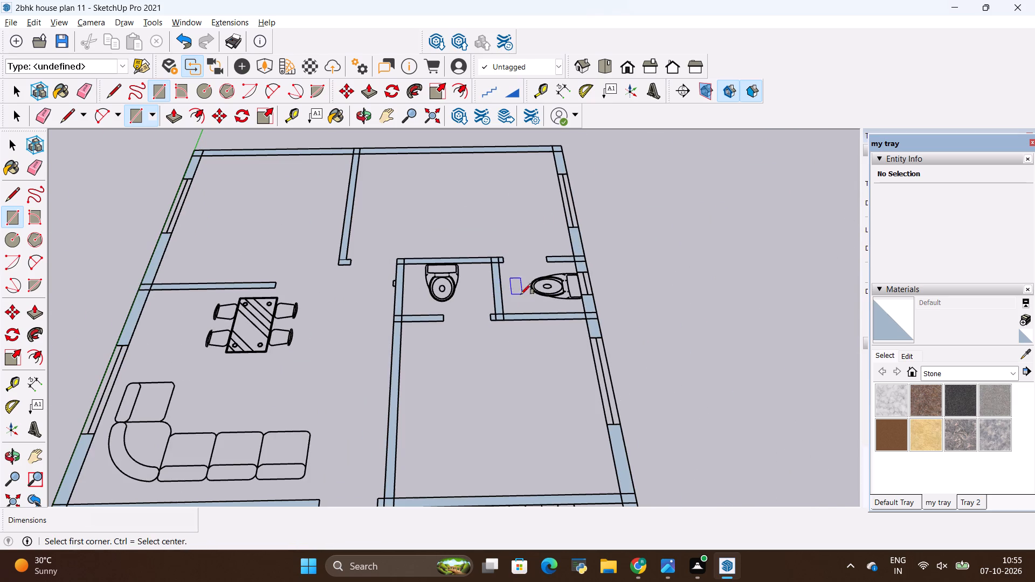
scroll(631, 350, "down", 12)
scroll(599, 404, "up", 18)
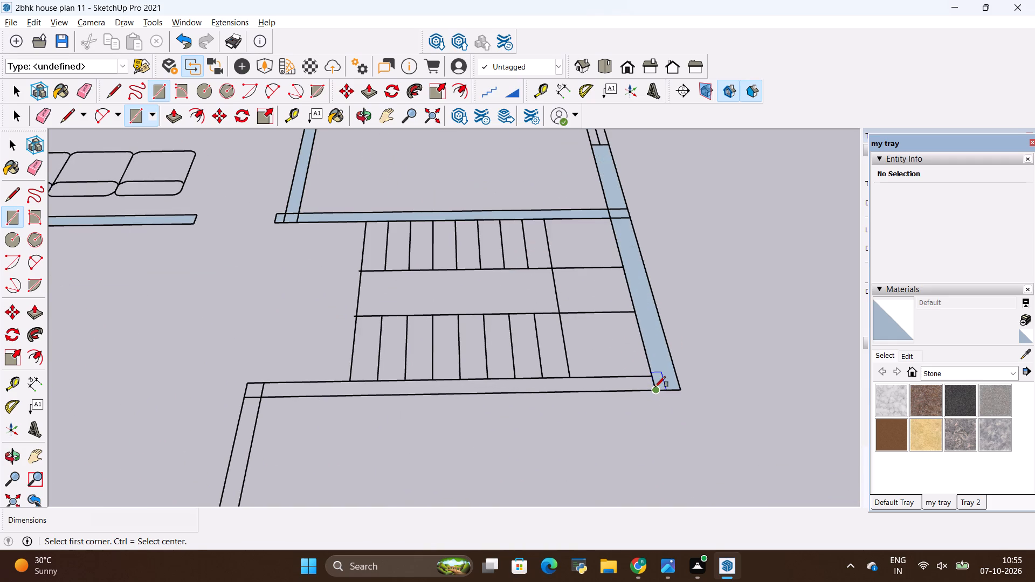
left_click(655, 387)
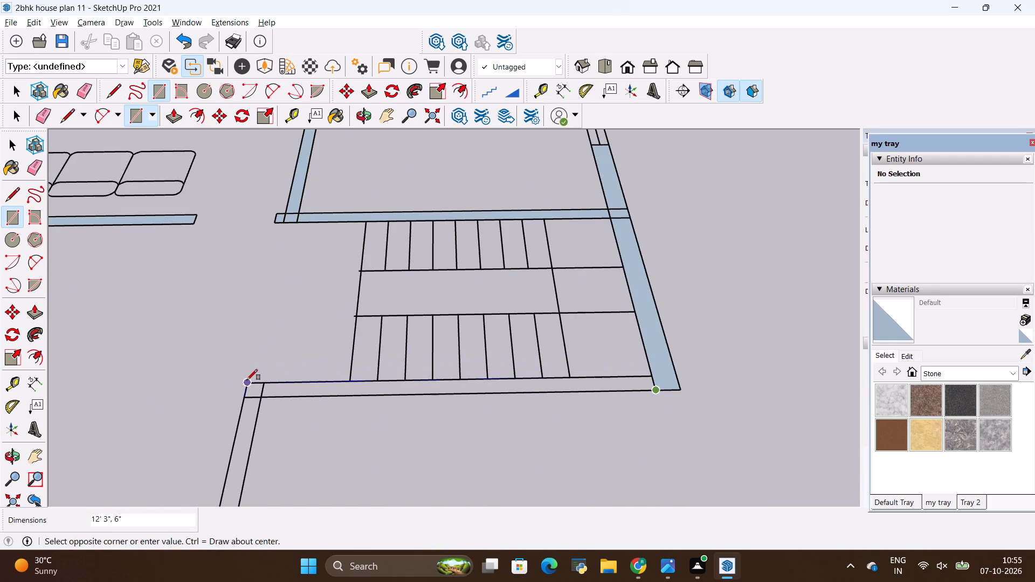
left_click(247, 381)
Draw a 7' 6" by 6" rectangle on the wall running from the staircase wall's corner to the red axis.
scroll(378, 359, "up", 10)
scroll(590, 340, "down", 3)
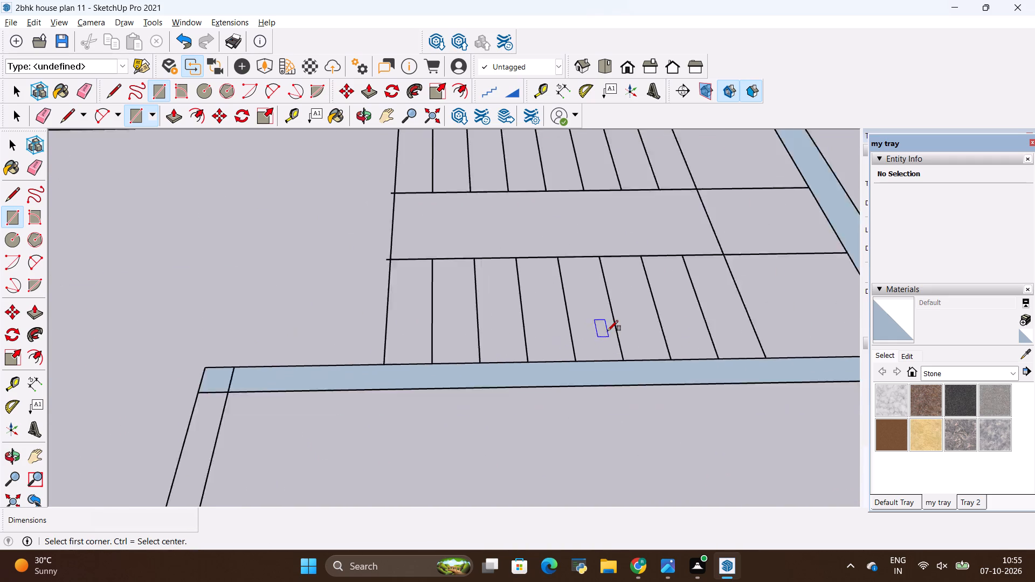
scroll(608, 331, "down", 16)
scroll(597, 424, "up", 6)
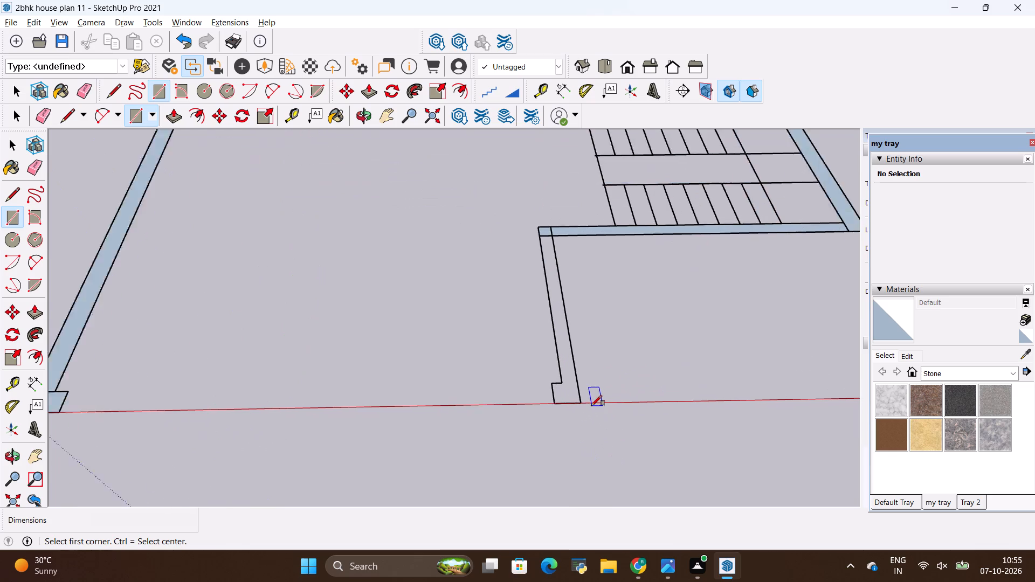
scroll(591, 406, "up", 1)
left_click(581, 400)
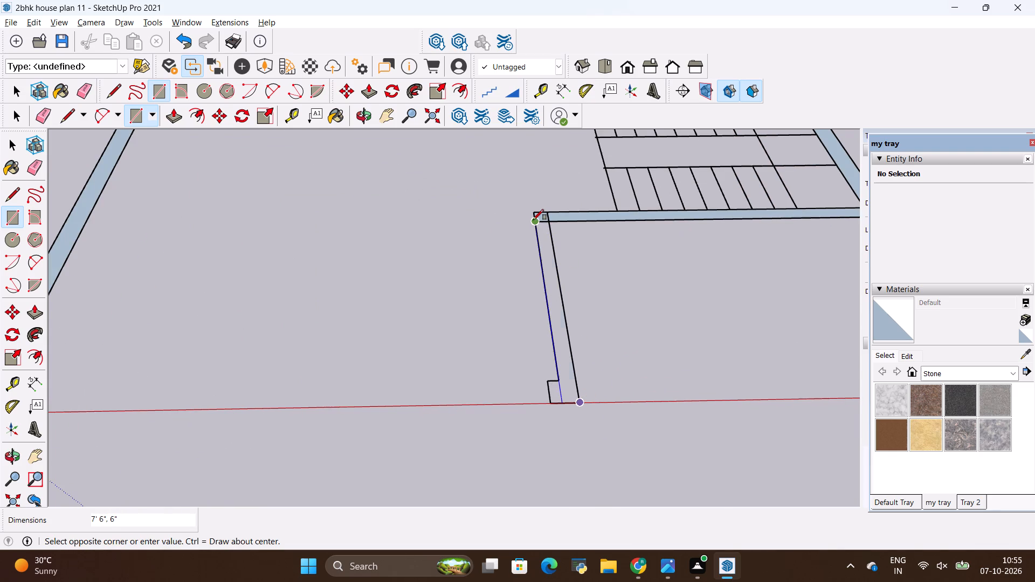
left_click(533, 220)
Draw a 9" by 4" rectangle over the small pier beside that wall's end at the red axis.
scroll(537, 221, "up", 4)
scroll(571, 267, "down", 6)
scroll(582, 430, "up", 7)
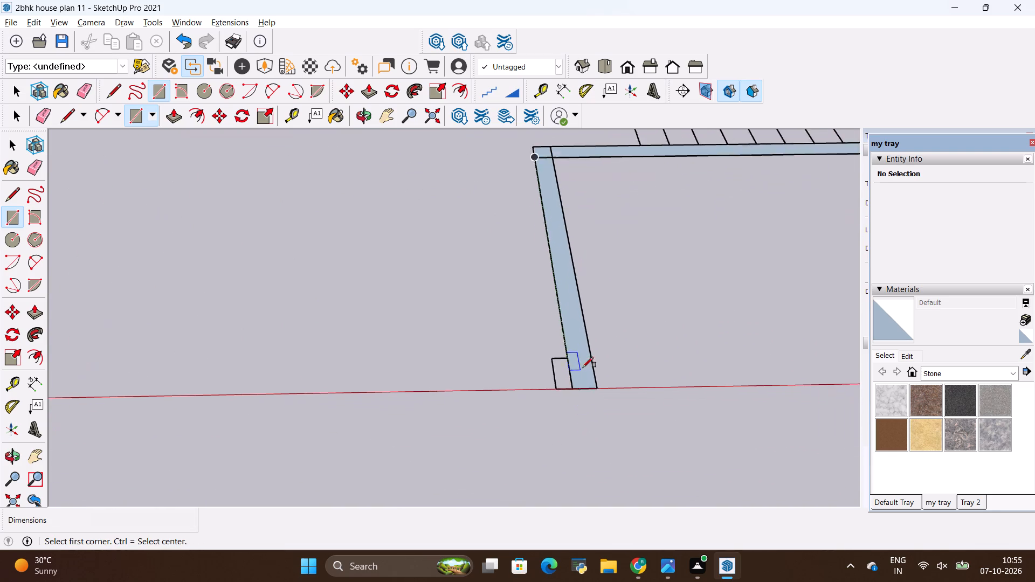
scroll(583, 368, "up", 6)
left_click(569, 403)
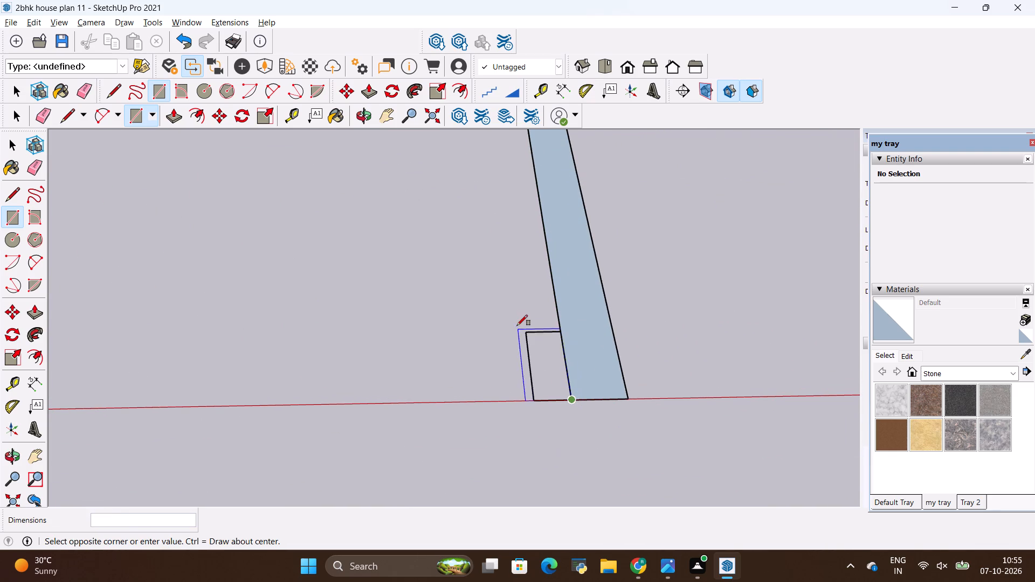
left_click(530, 332)
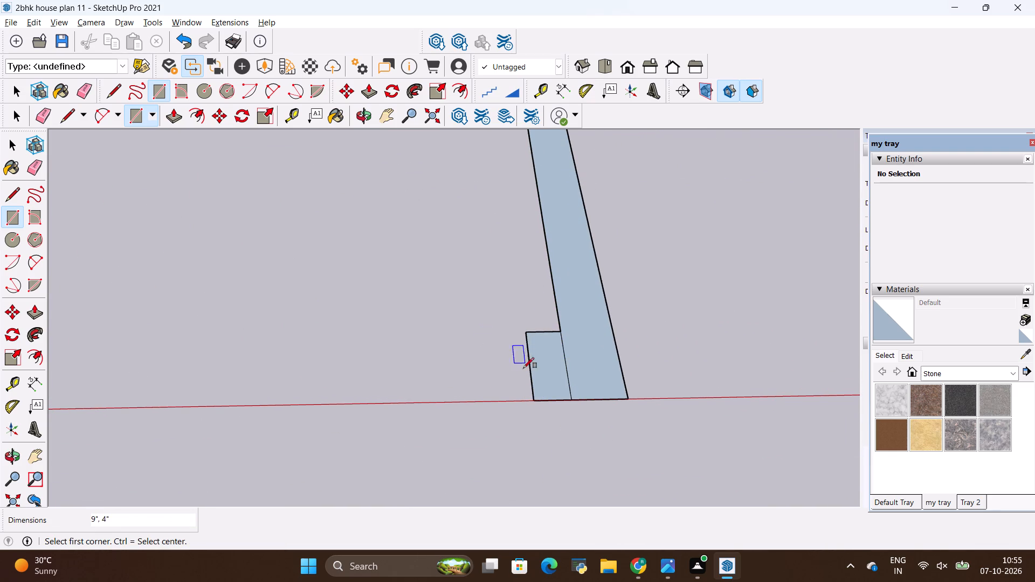
Erase the dividing edge between the small pier and the wall to merge their faces.
key("e")
left_click_drag(565, 366, 570, 366)
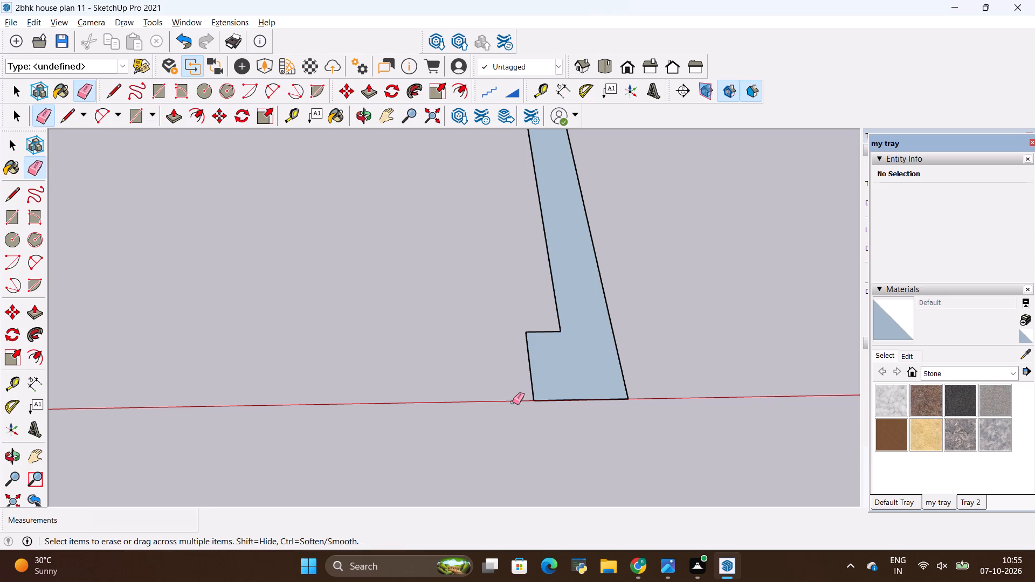
Examine the traced walls across the whole plan and the wall joints around the rear bedroom's corner.
scroll(509, 407, "down", 16)
scroll(530, 240, "up", 4)
scroll(512, 269, "down", 7)
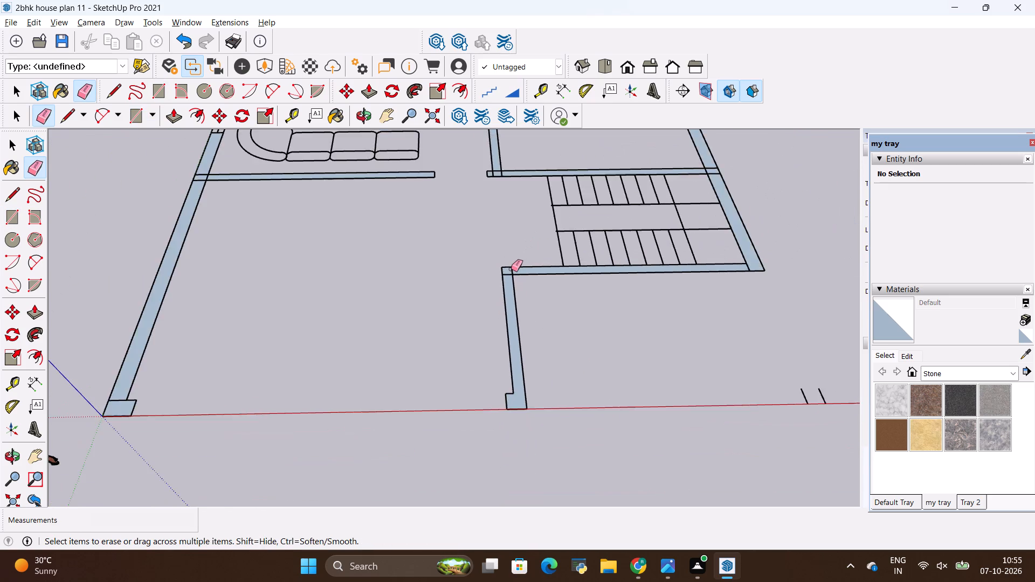
scroll(511, 269, "down", 18)
scroll(516, 184, "up", 5)
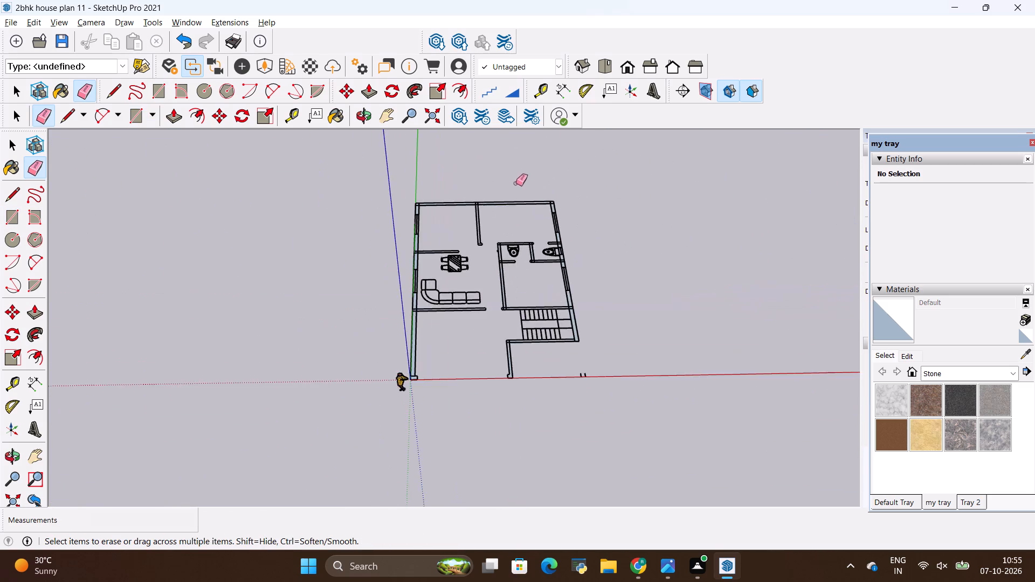
scroll(516, 183, "up", 5)
scroll(508, 262, "up", 3)
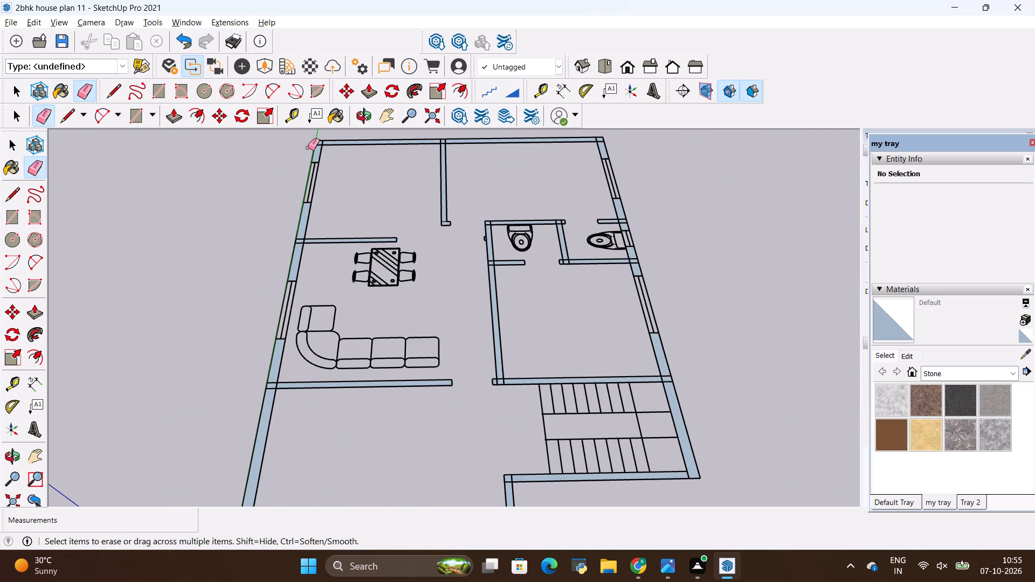
scroll(312, 144, "up", 13)
scroll(341, 224, "down", 7)
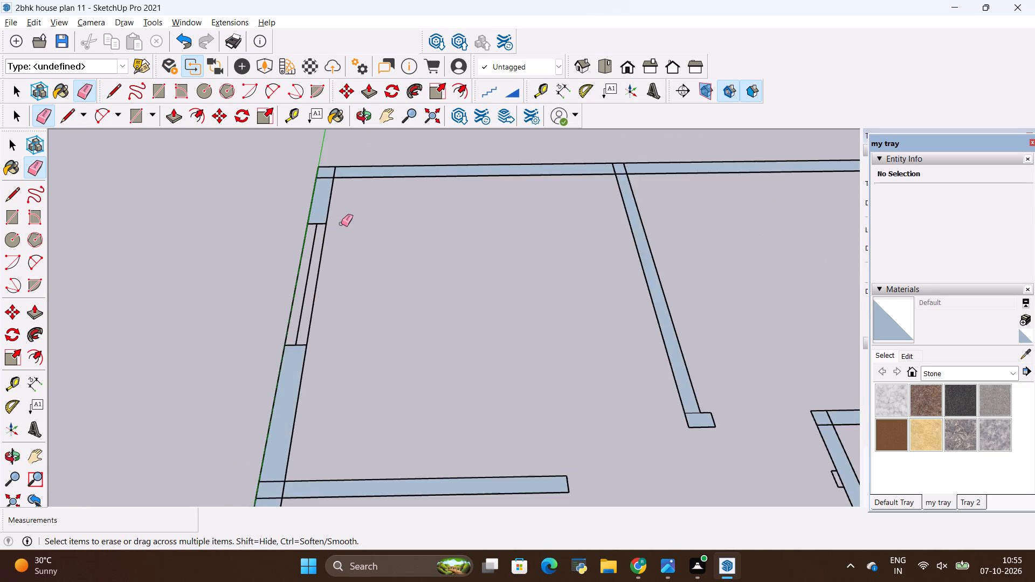
scroll(341, 224, "down", 8)
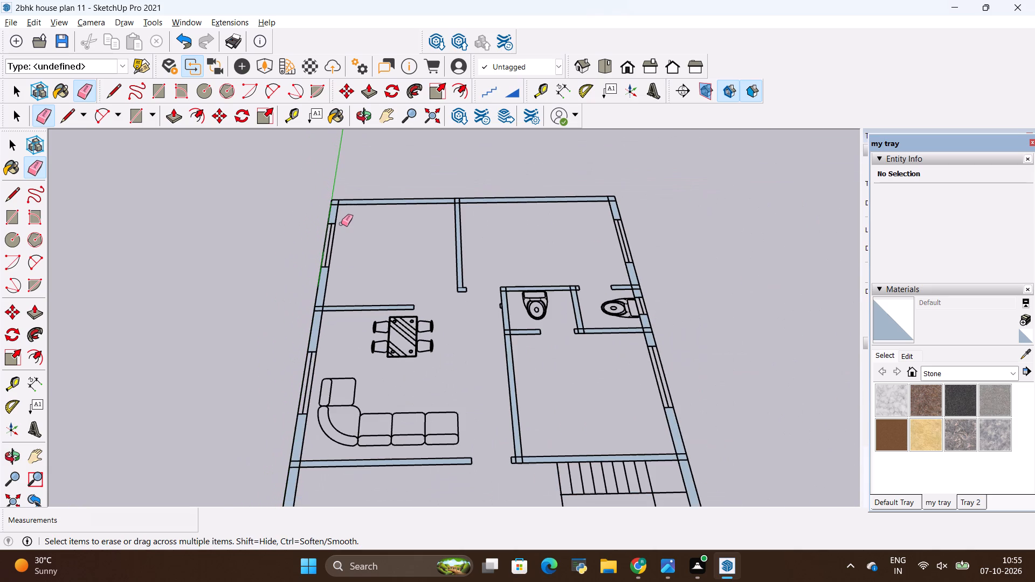
Examine the traced walls and their joints across the whole plan, including the staircase corner, the rear partition wall and the outer corners.
scroll(446, 289, "down", 6)
scroll(496, 399, "up", 4)
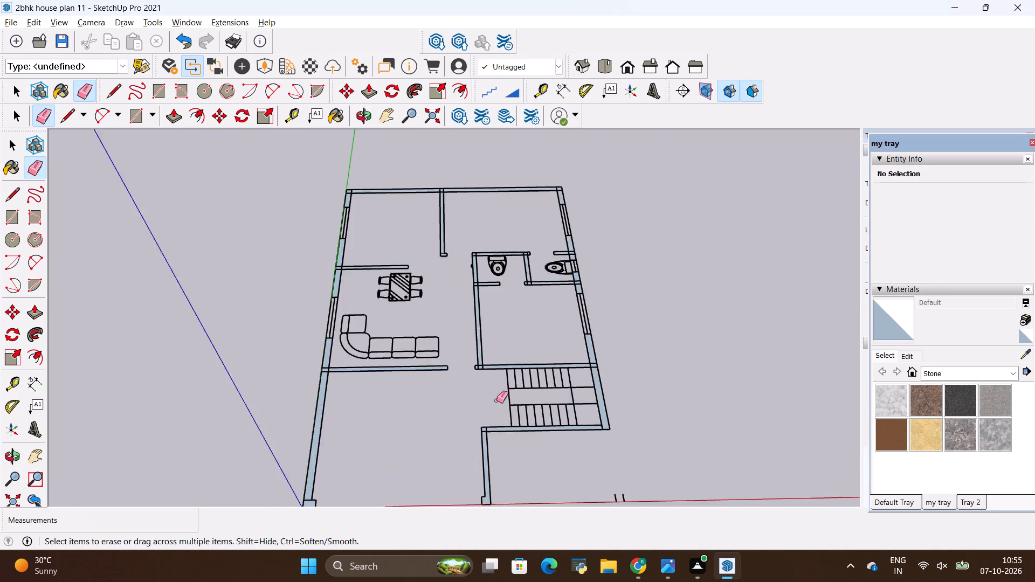
scroll(490, 382, "up", 15)
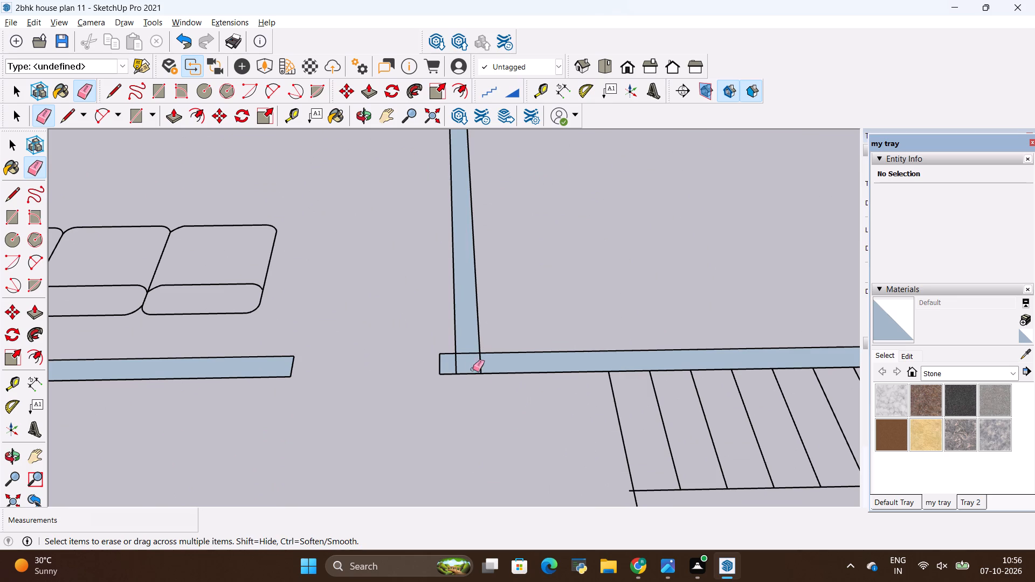
left_click_drag(485, 378, 503, 422)
scroll(1032, 524, "up", 1)
scroll(383, 270, "down", 13)
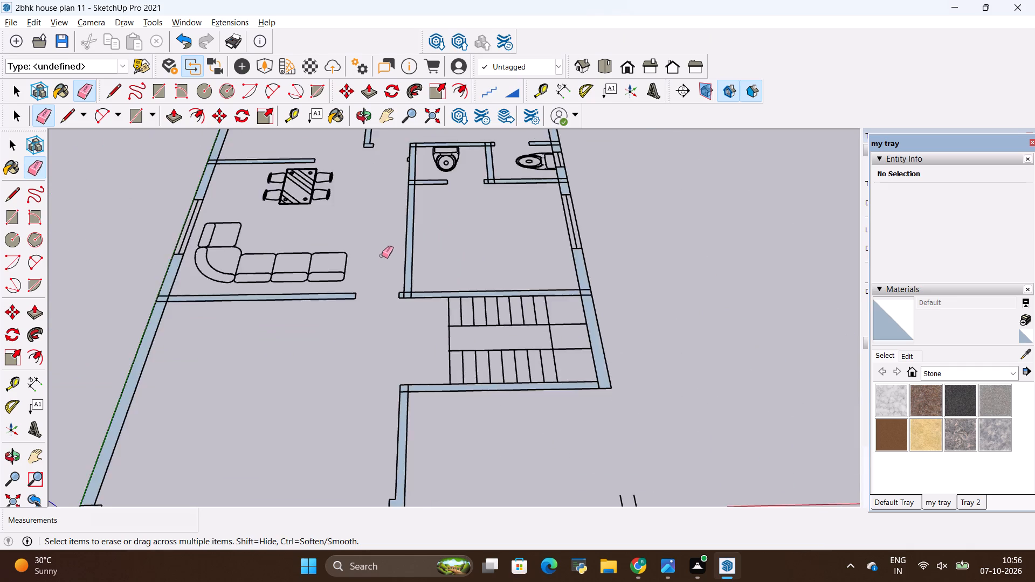
scroll(382, 255, "down", 5)
key("space")
scroll(512, 191, "down", 5)
scroll(410, 141, "up", 8)
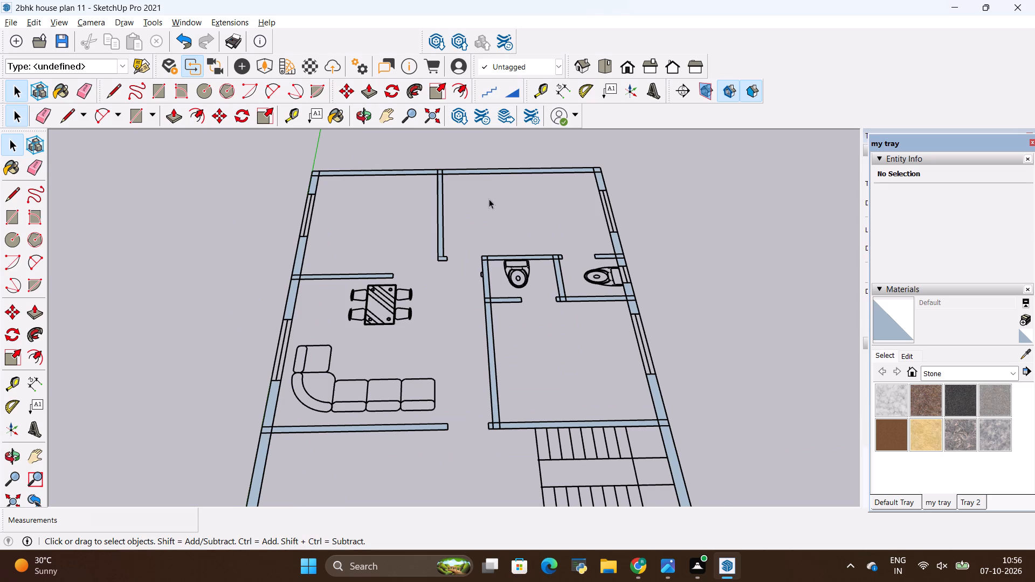
scroll(408, 159, "up", 15)
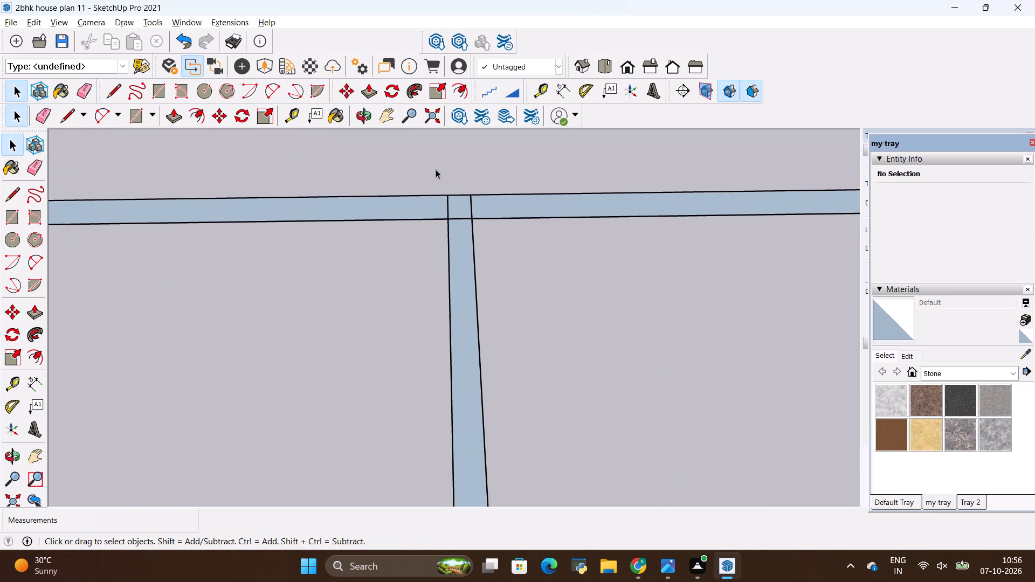
scroll(436, 169, "down", 10)
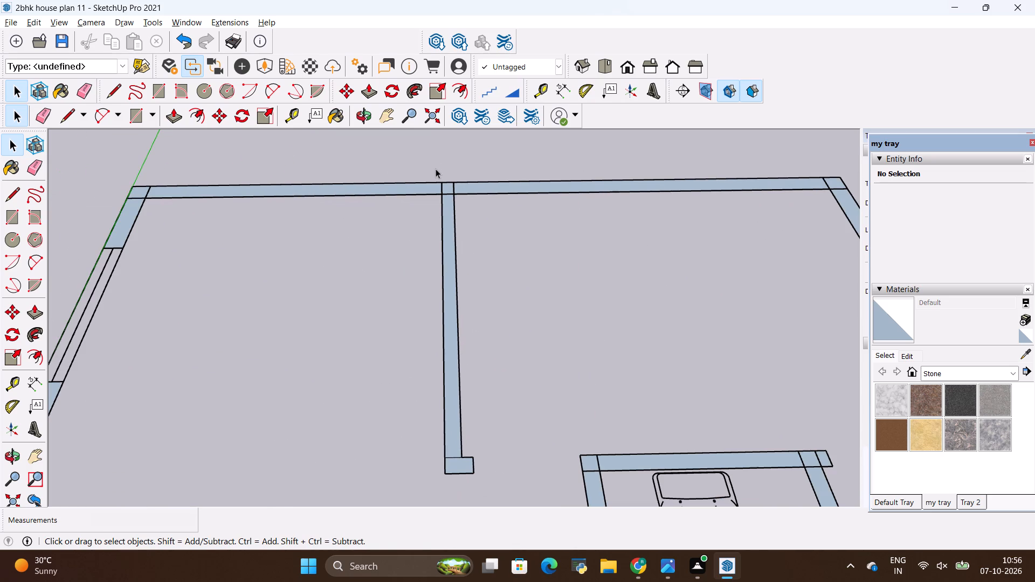
scroll(436, 169, "down", 5)
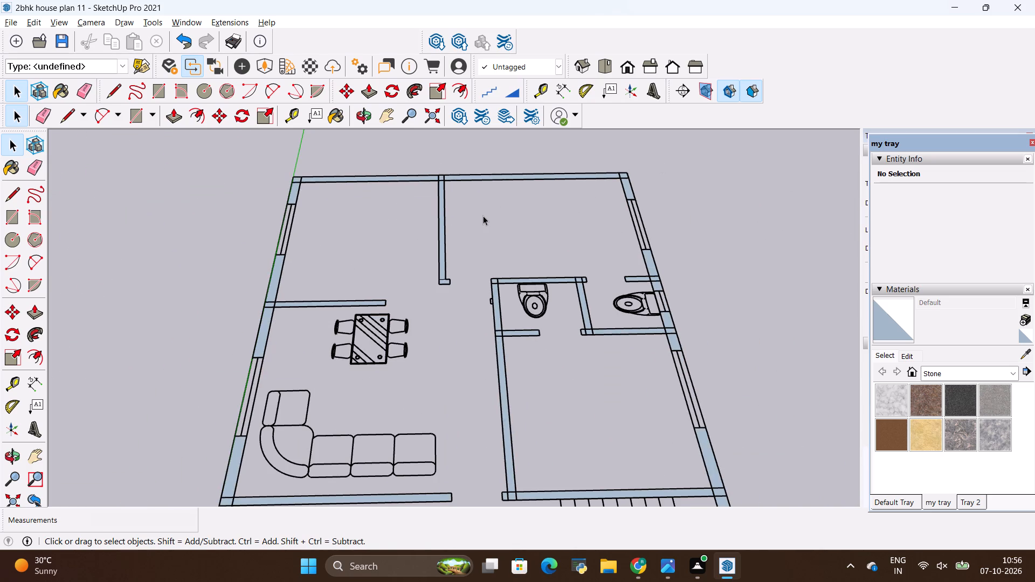
scroll(483, 216, "down", 9)
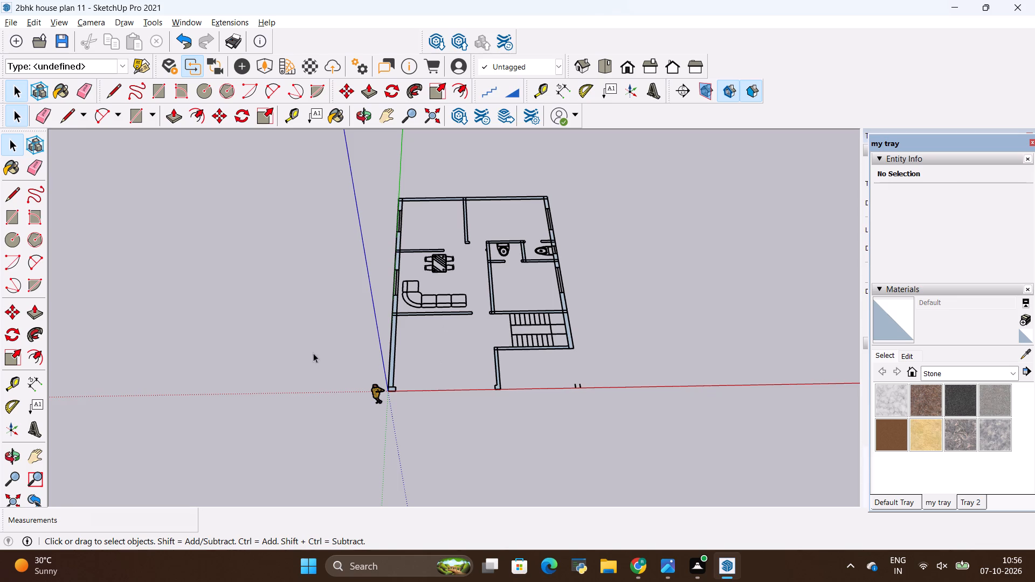
scroll(348, 312, "up", 17)
scroll(372, 296, "down", 7)
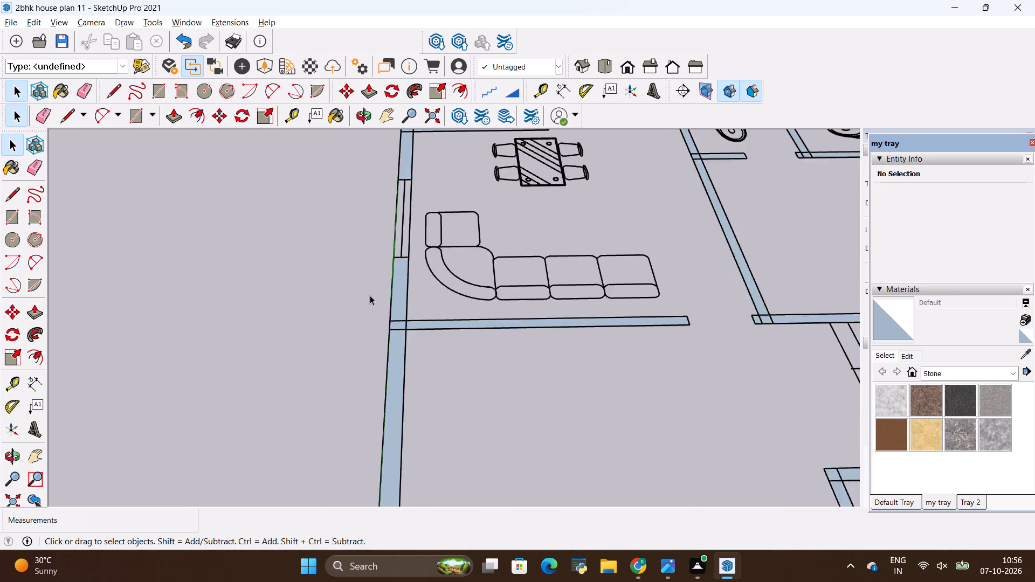
scroll(370, 295, "down", 12)
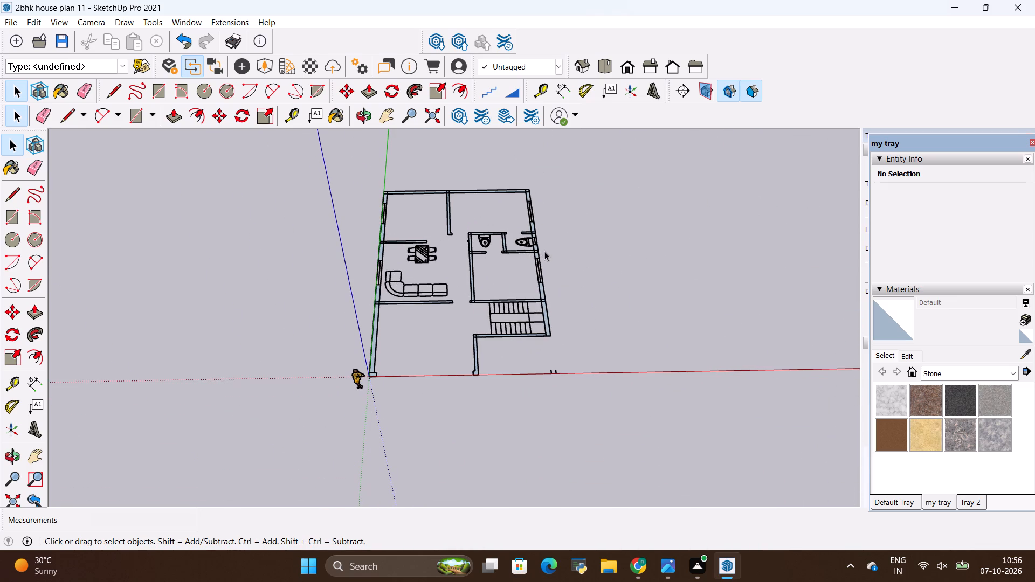
scroll(543, 245, "up", 6)
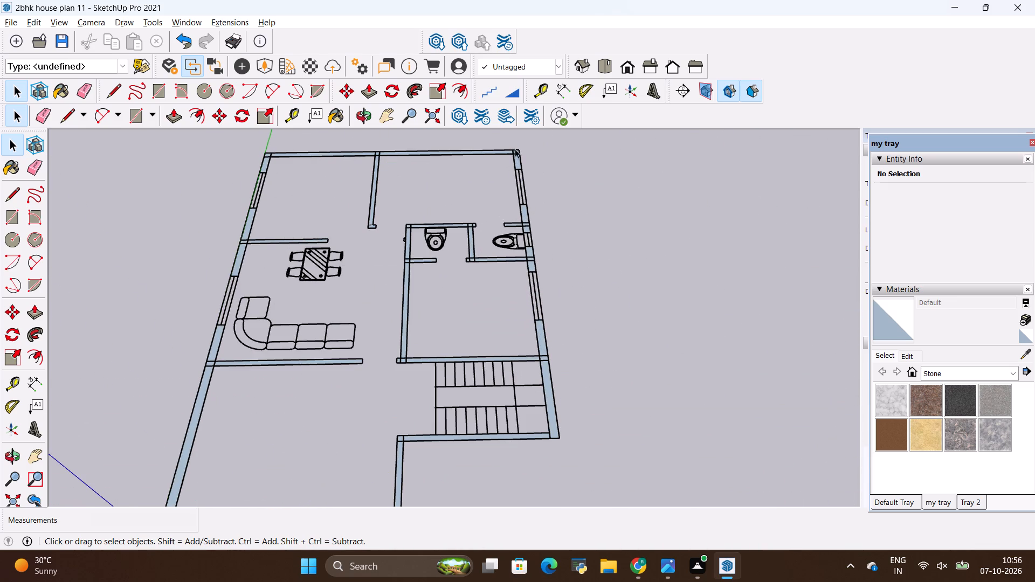
scroll(496, 135, "up", 2)
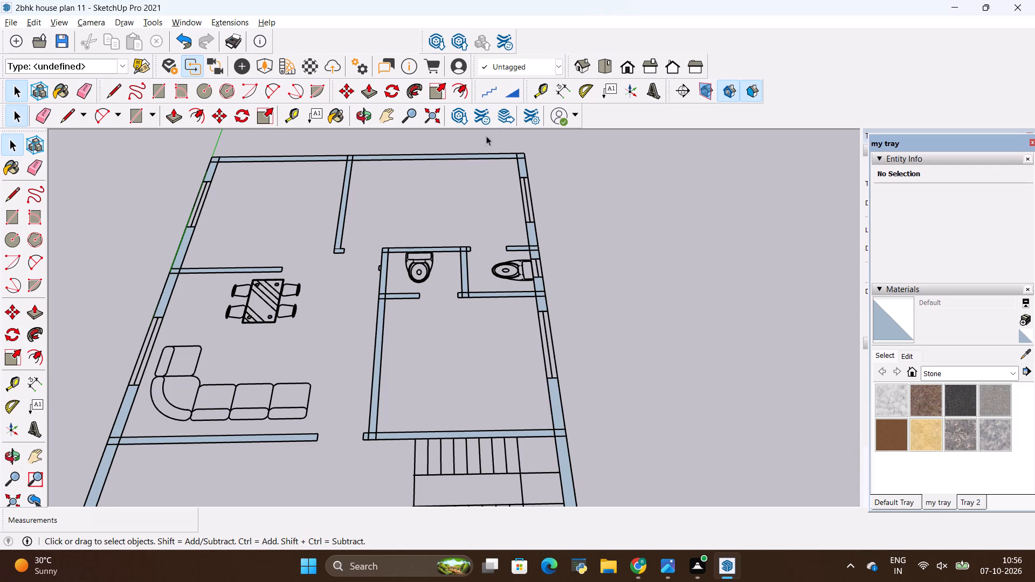
scroll(460, 170, "down", 9)
middle_click_drag(450, 184, 456, 296)
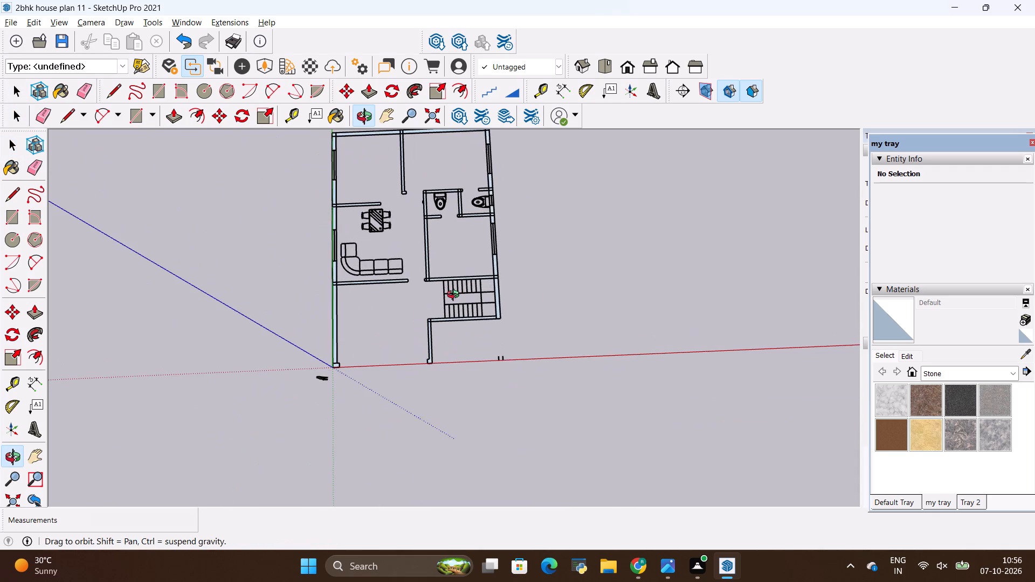
middle_click_drag(456, 296, 456, 296)
scroll(456, 295, "down", 5)
scroll(440, 199, "up", 7)
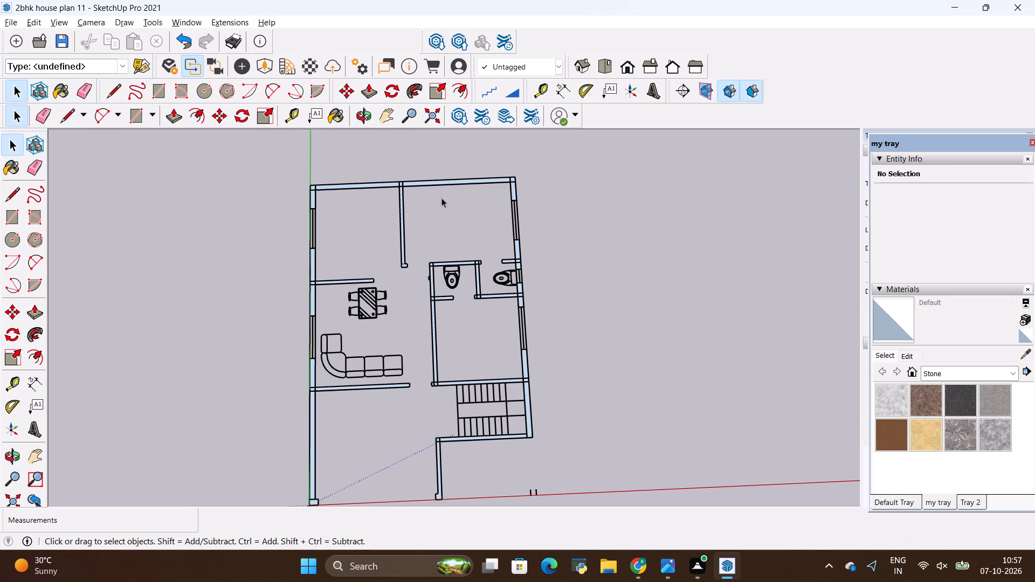
scroll(441, 198, "down", 5)
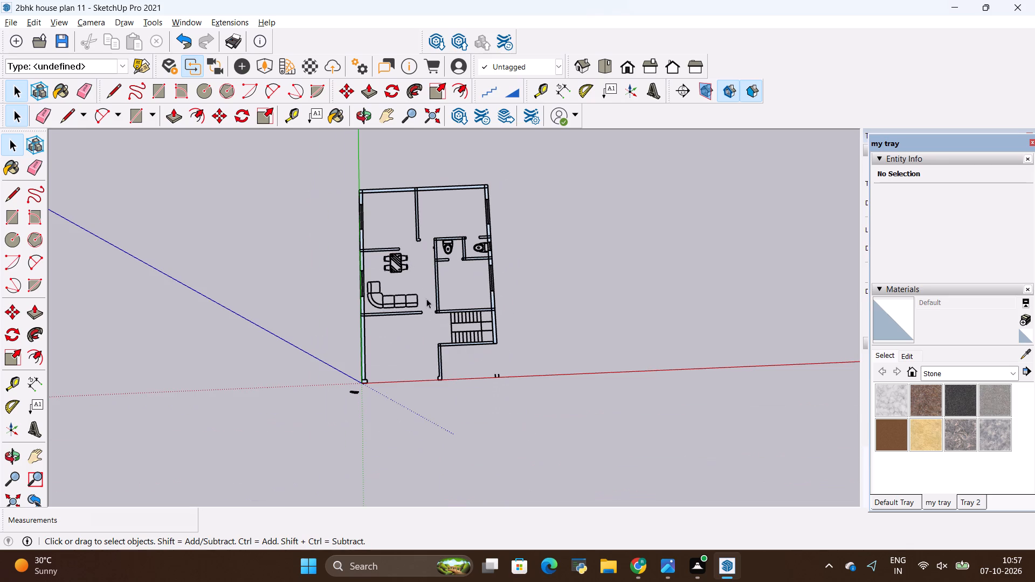
middle_click_drag(424, 286, 420, 257)
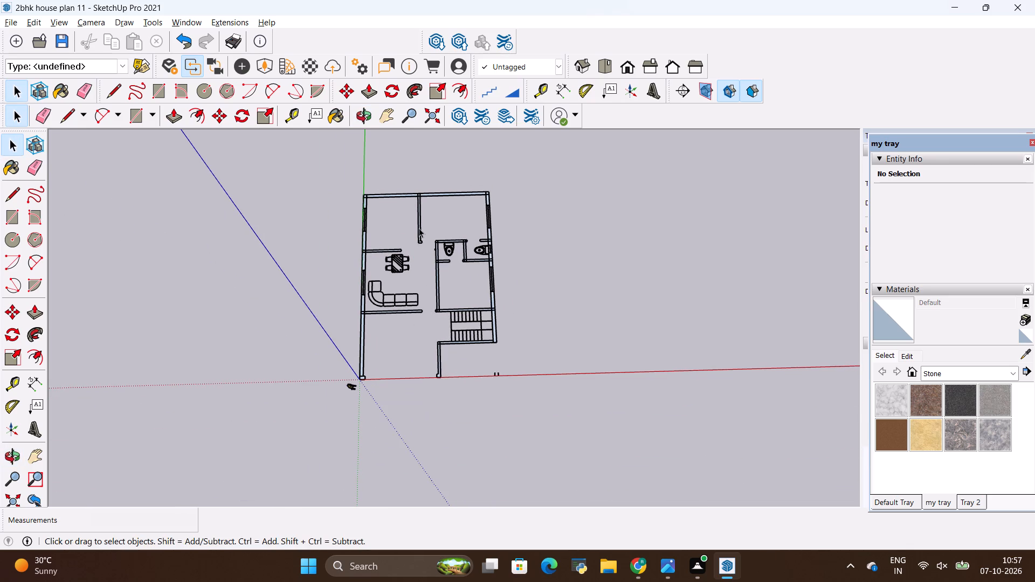
scroll(431, 211, "up", 7)
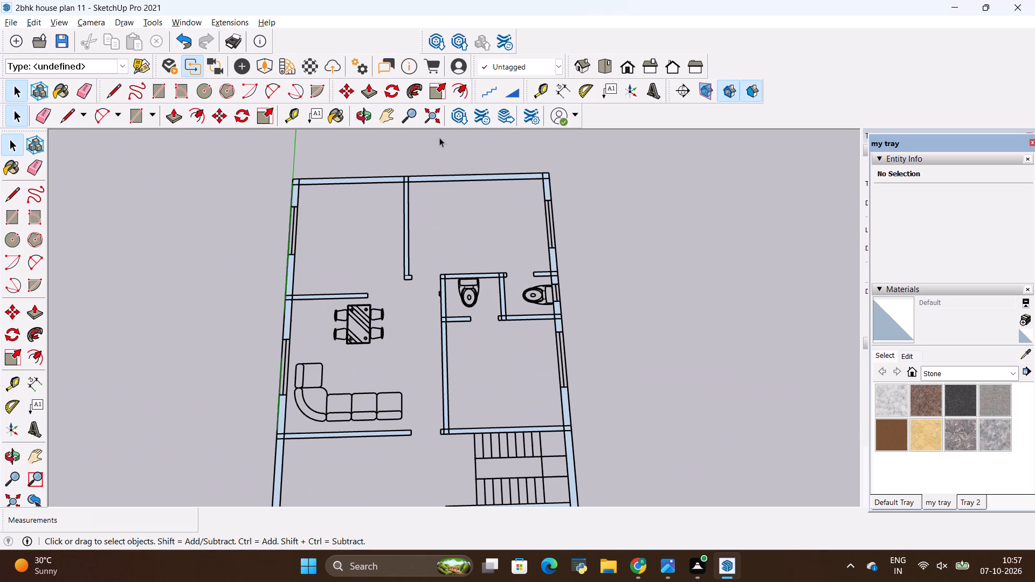
scroll(516, 157, "up", 9)
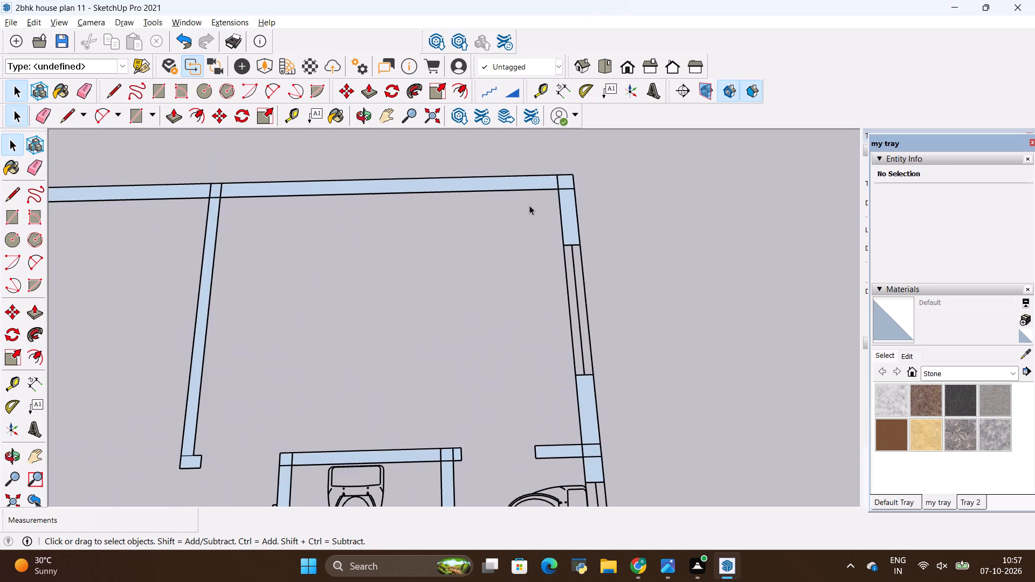
scroll(535, 205, "down", 14)
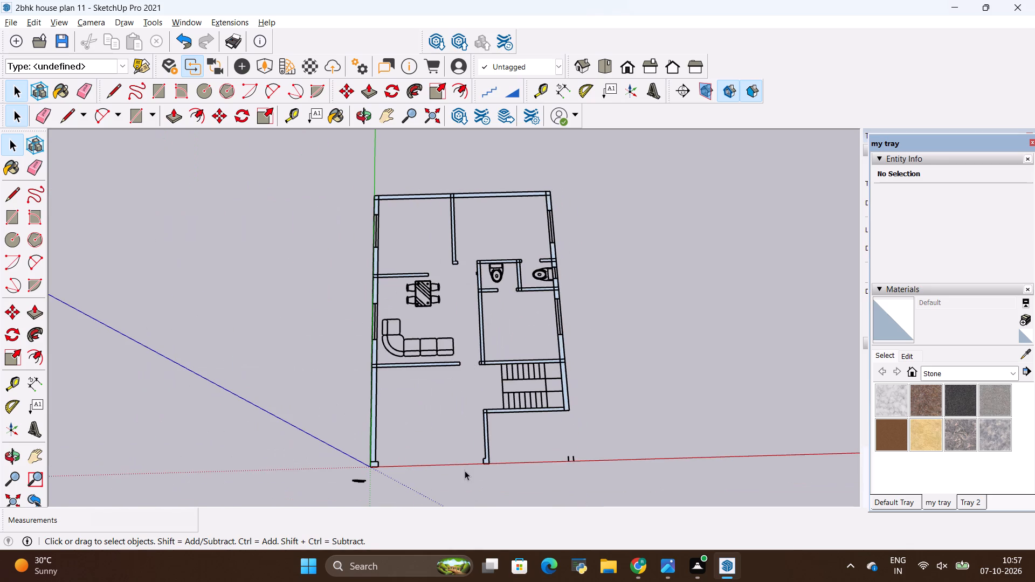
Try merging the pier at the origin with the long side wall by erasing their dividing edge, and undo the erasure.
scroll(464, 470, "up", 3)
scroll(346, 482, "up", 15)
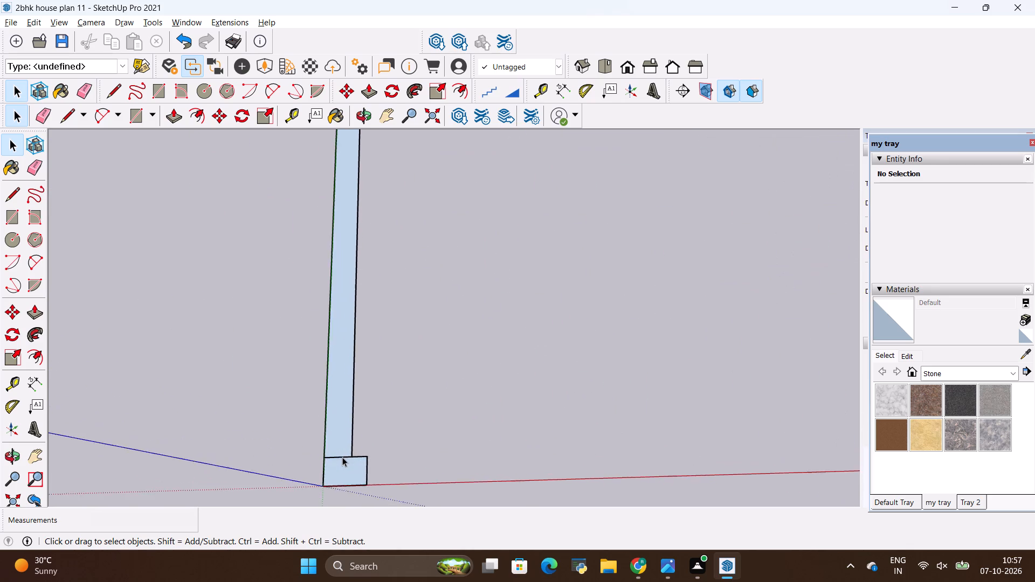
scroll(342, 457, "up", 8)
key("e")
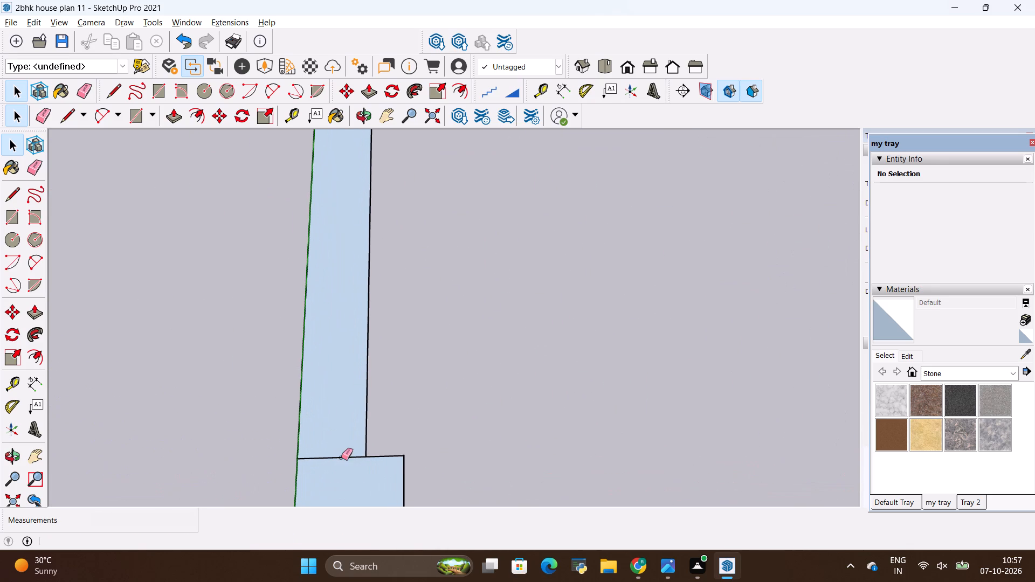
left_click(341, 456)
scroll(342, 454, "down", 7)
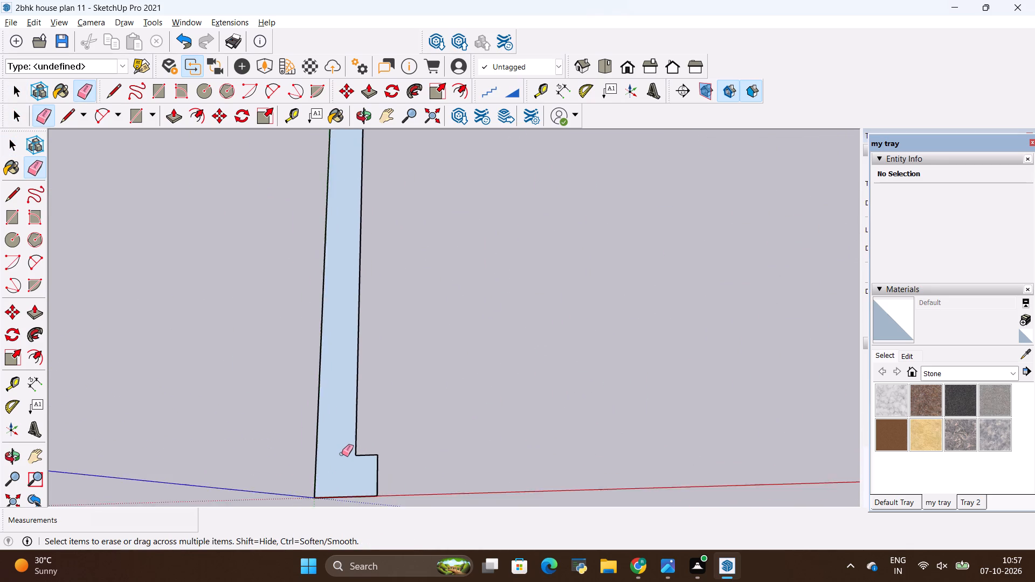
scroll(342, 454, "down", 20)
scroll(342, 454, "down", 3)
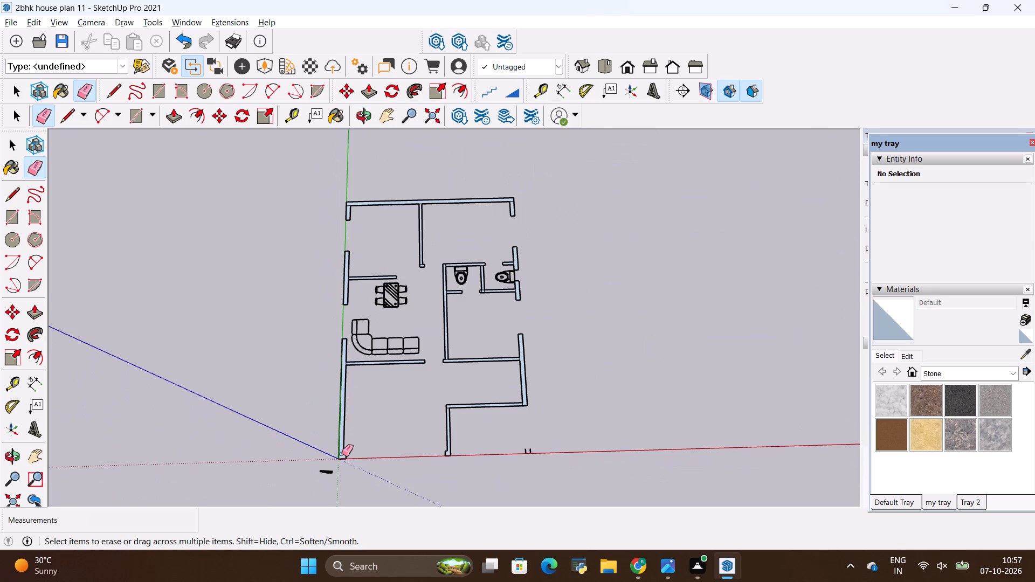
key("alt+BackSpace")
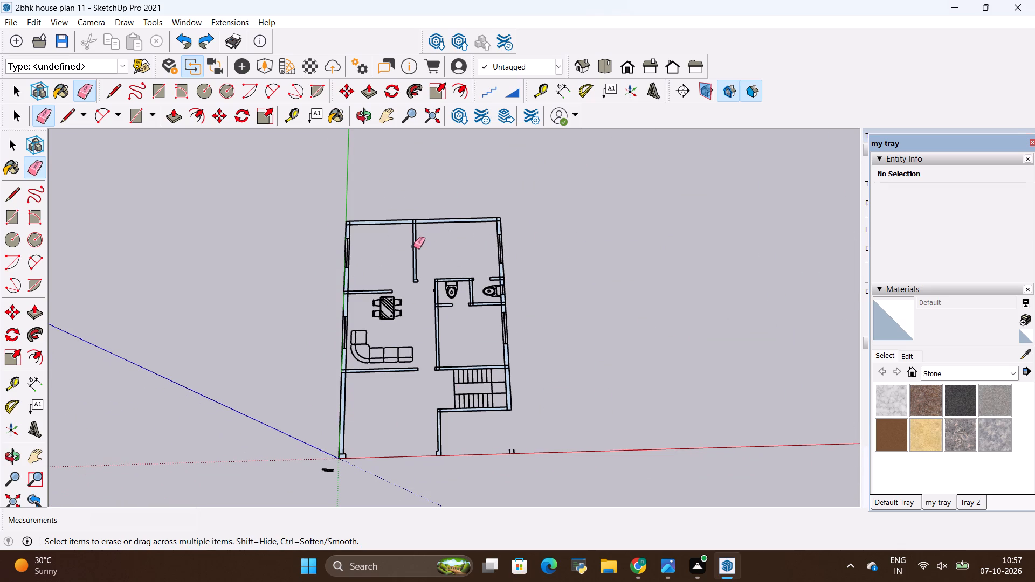
Examine the wall faces and joints around the front walls, staircase and toilets.
scroll(397, 308, "up", 4)
scroll(394, 334, "down", 5)
scroll(341, 217, "up", 2)
scroll(217, 315, "up", 4)
scroll(393, 217, "down", 4)
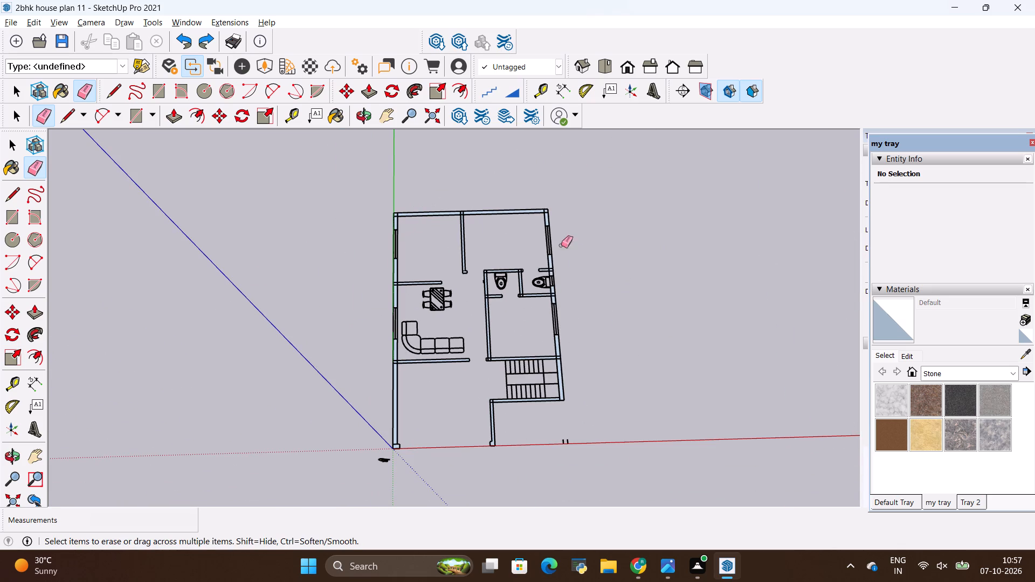
scroll(494, 431, "up", 12)
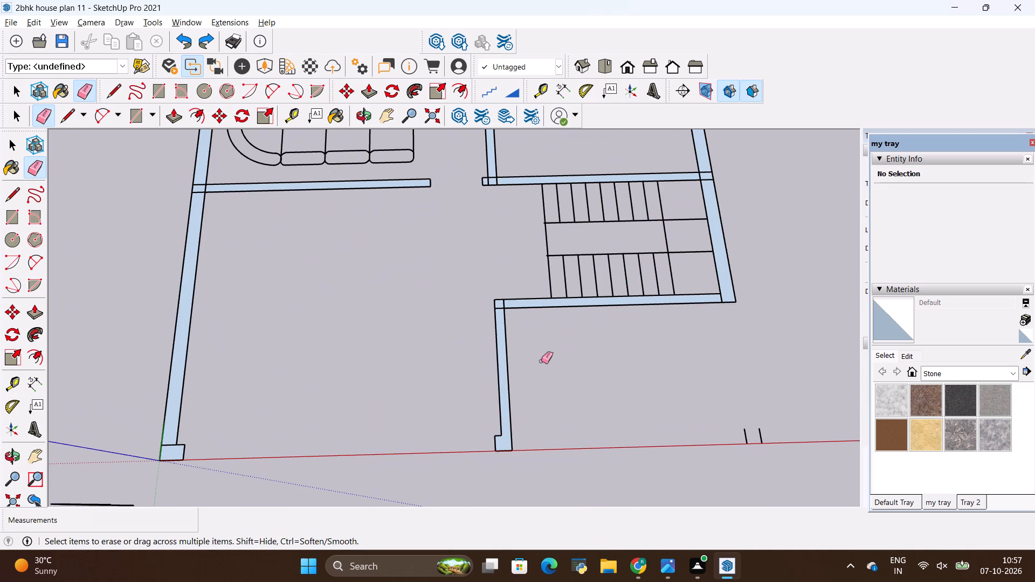
scroll(702, 176, "up", 11)
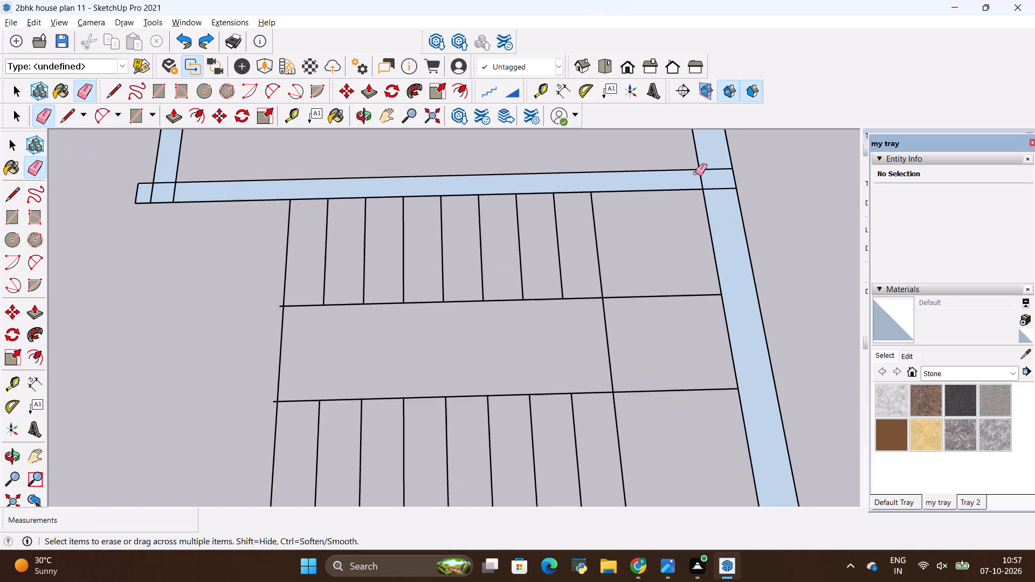
scroll(695, 173, "down", 10)
scroll(713, 227, "down", 12)
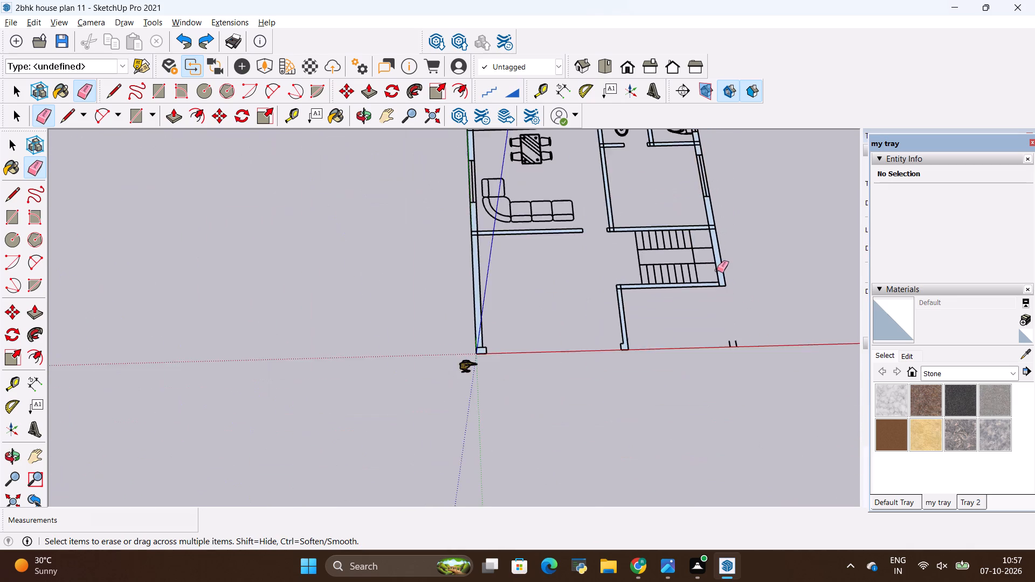
scroll(717, 270, "down", 10)
scroll(660, 155, "up", 12)
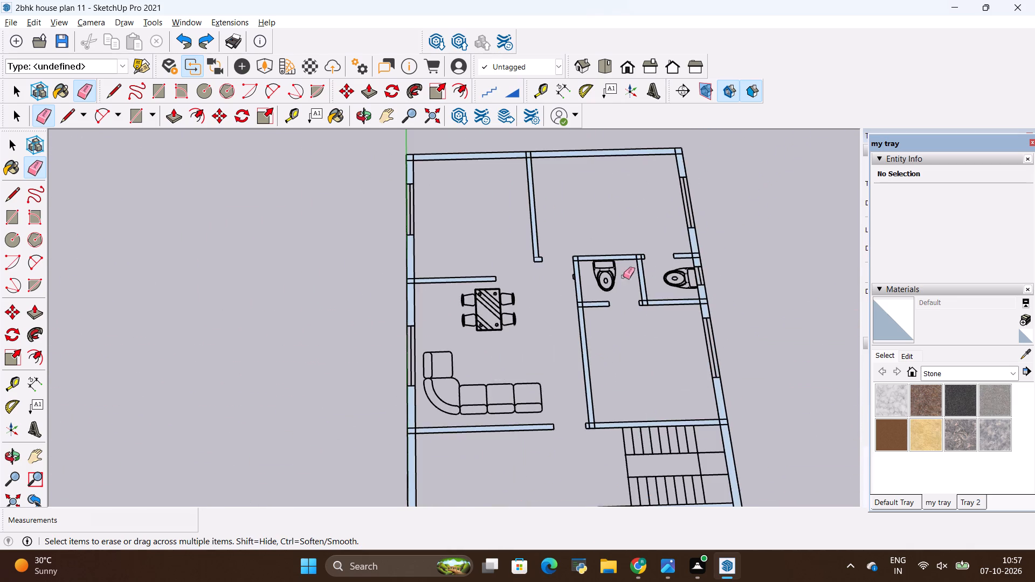
Push/Pull the short wall face between the rear corner on the green axis and the adjacent window up by 10'.
scroll(609, 276, "down", 2)
middle_click_drag(597, 282, 591, 290)
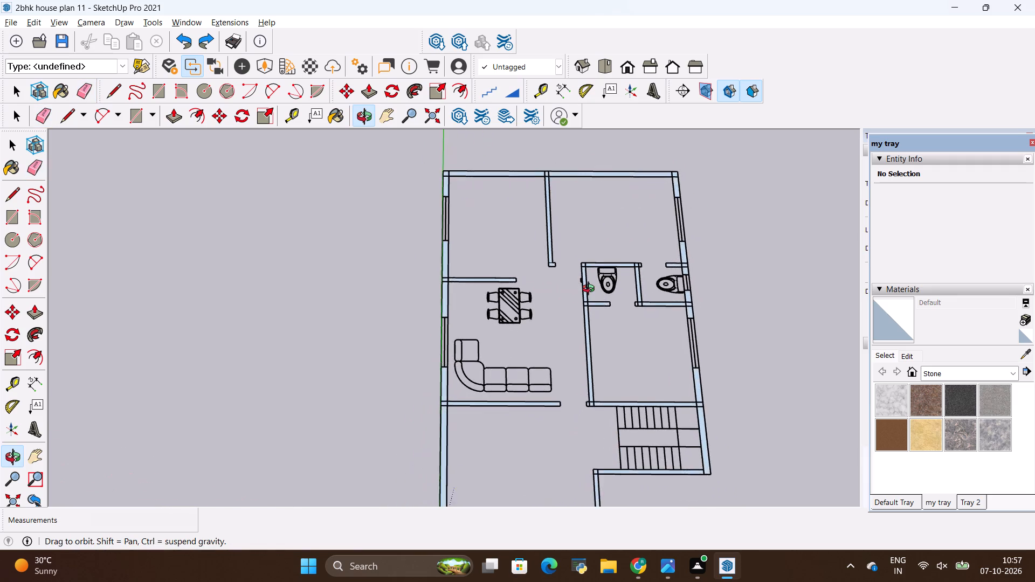
middle_click_drag(591, 290, 546, 209)
scroll(557, 189, "up", 8)
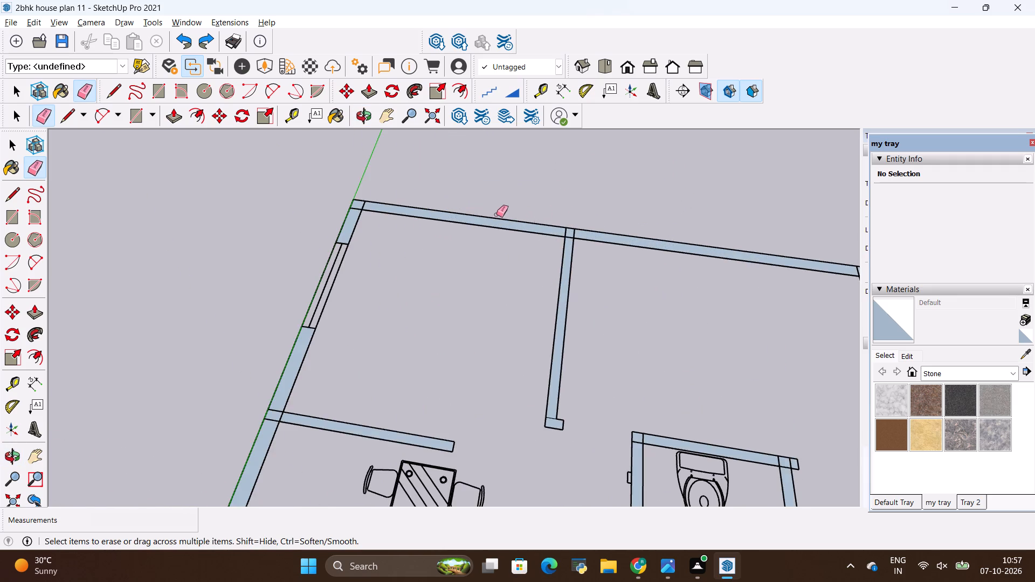
scroll(491, 214, "down", 4)
scroll(757, 233, "up", 3)
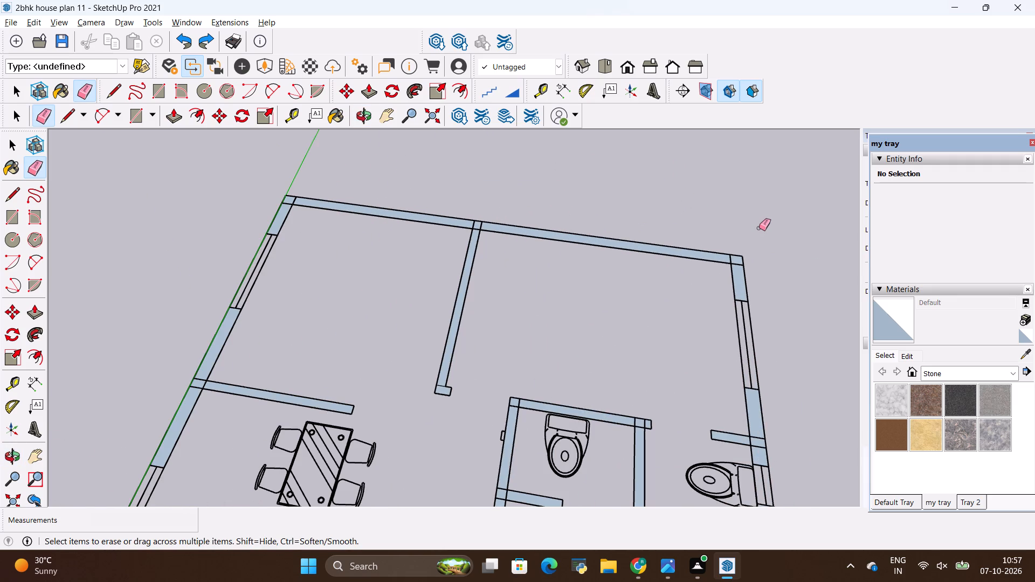
key("p")
scroll(296, 205, "up", 7)
left_click(278, 214)
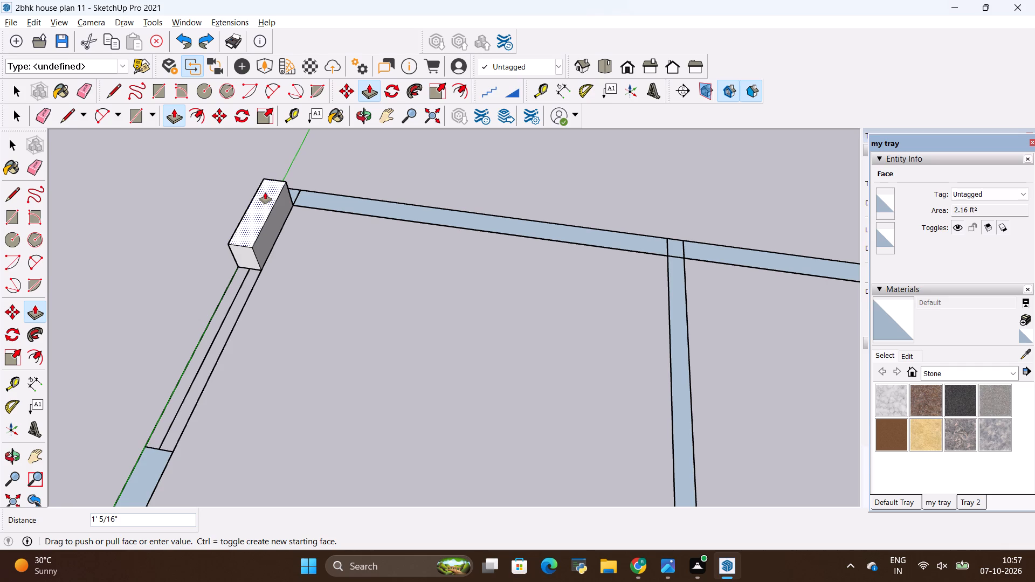
key("BackSpace")
type("10'")
key("Return")
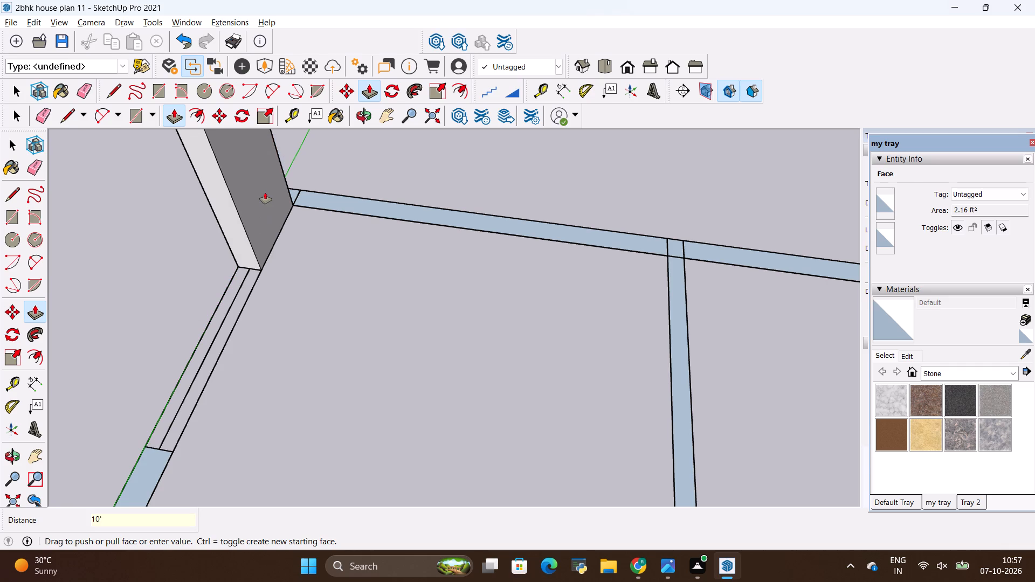
Extrude the long rear wall and the short outer wall at its far corner up by 10'.
scroll(310, 207, "up", 3)
double_click(330, 197)
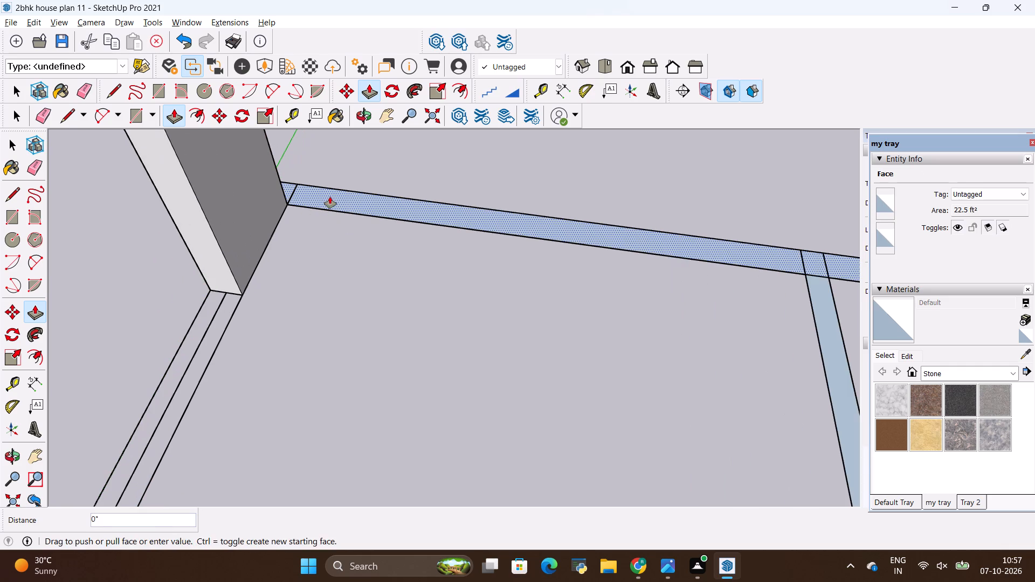
scroll(293, 253, "down", 17)
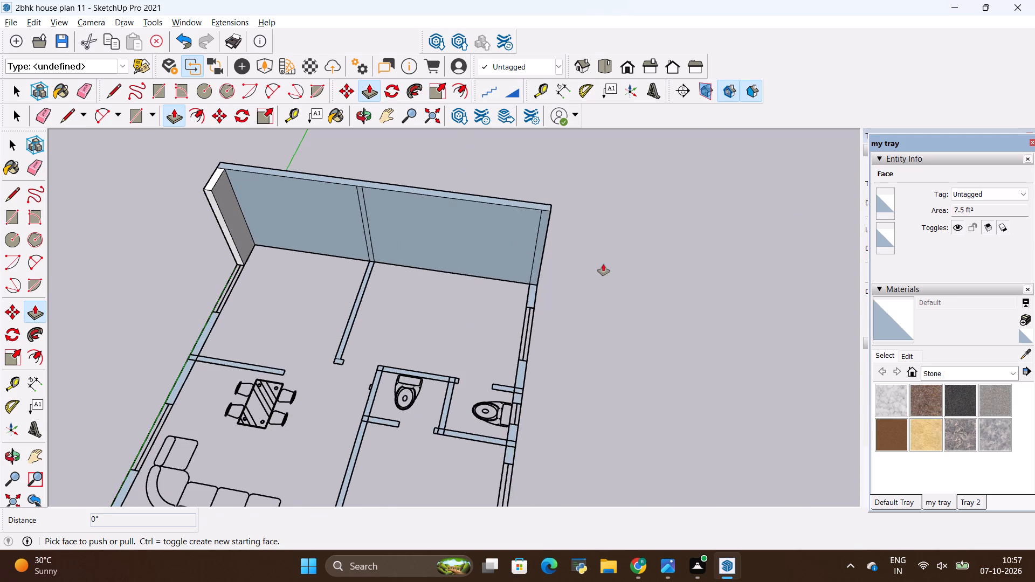
scroll(502, 304, "up", 4)
double_click(549, 290)
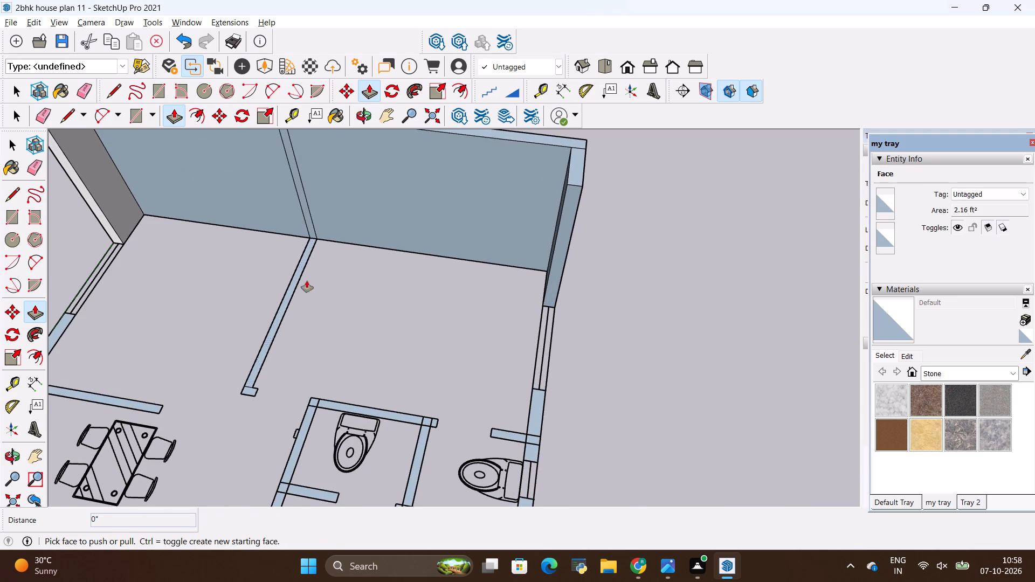
Extrude the rear partition wall and the small piece at its free end up by 10'.
scroll(292, 283, "up", 4)
double_click(293, 283)
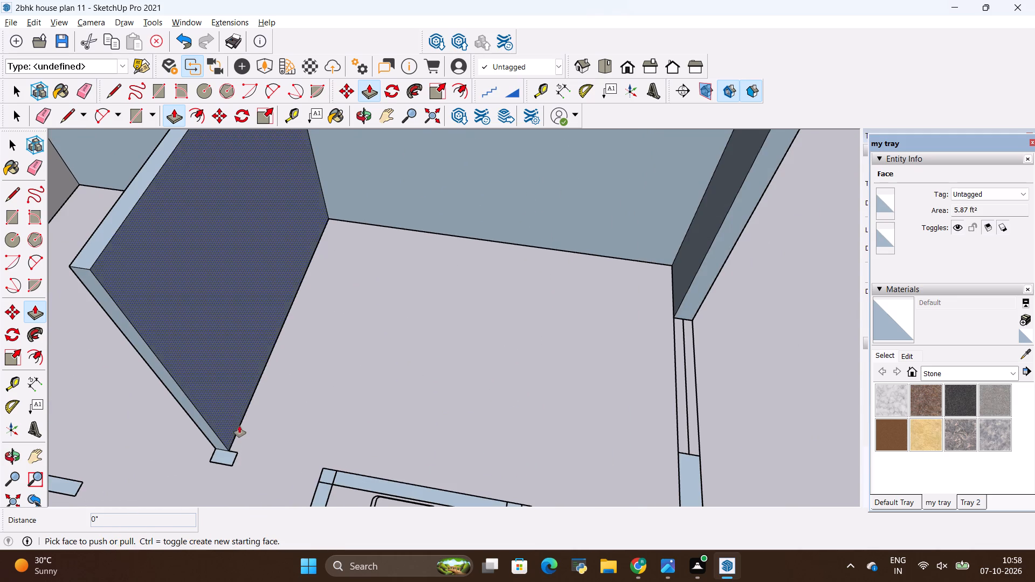
double_click(223, 459)
scroll(276, 440, "down", 4)
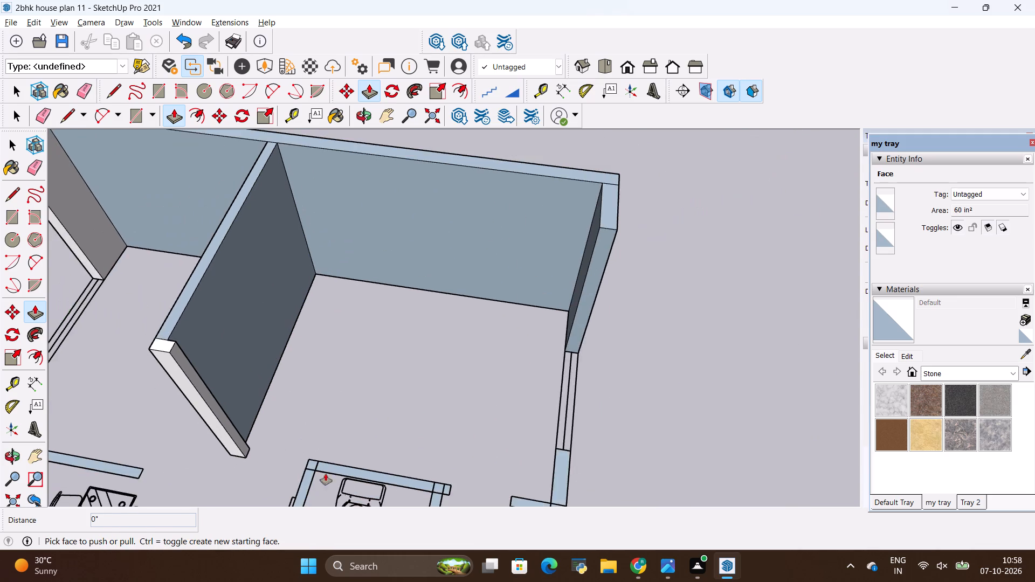
Push/Pull the toilet's rear wall face up to the height of the rear partition wall.
scroll(344, 491, "up", 3)
double_click(348, 467)
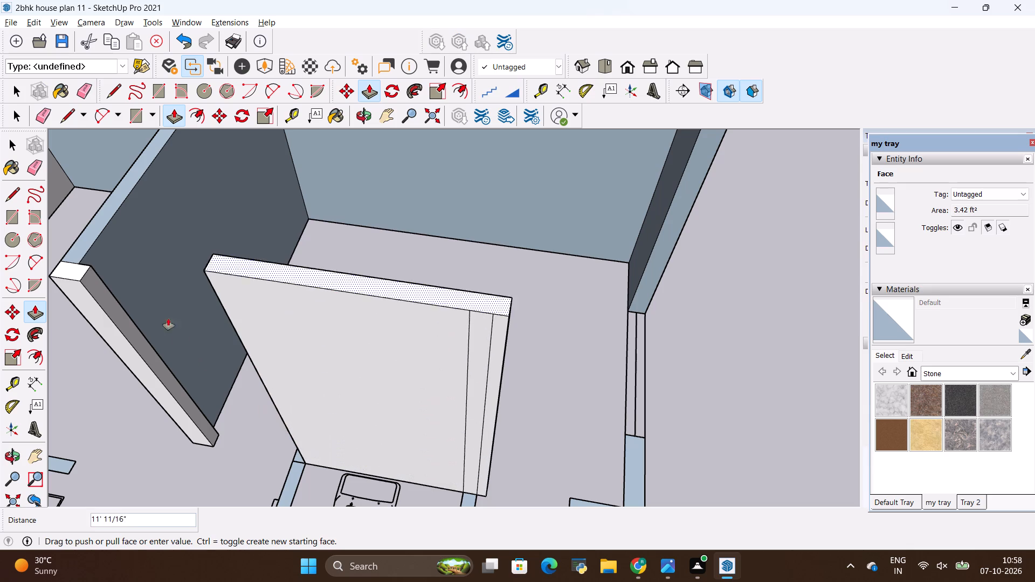
left_click(63, 268)
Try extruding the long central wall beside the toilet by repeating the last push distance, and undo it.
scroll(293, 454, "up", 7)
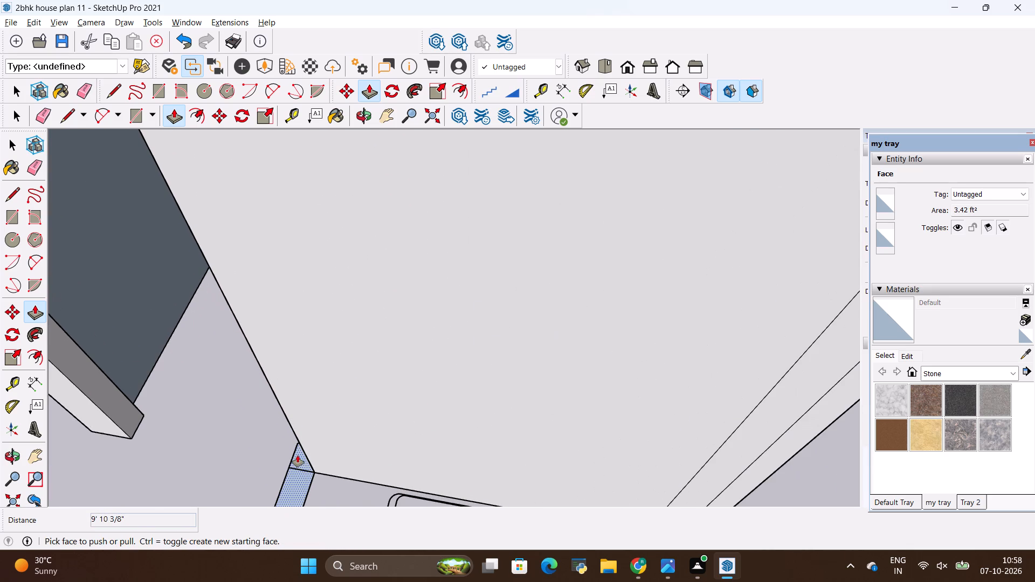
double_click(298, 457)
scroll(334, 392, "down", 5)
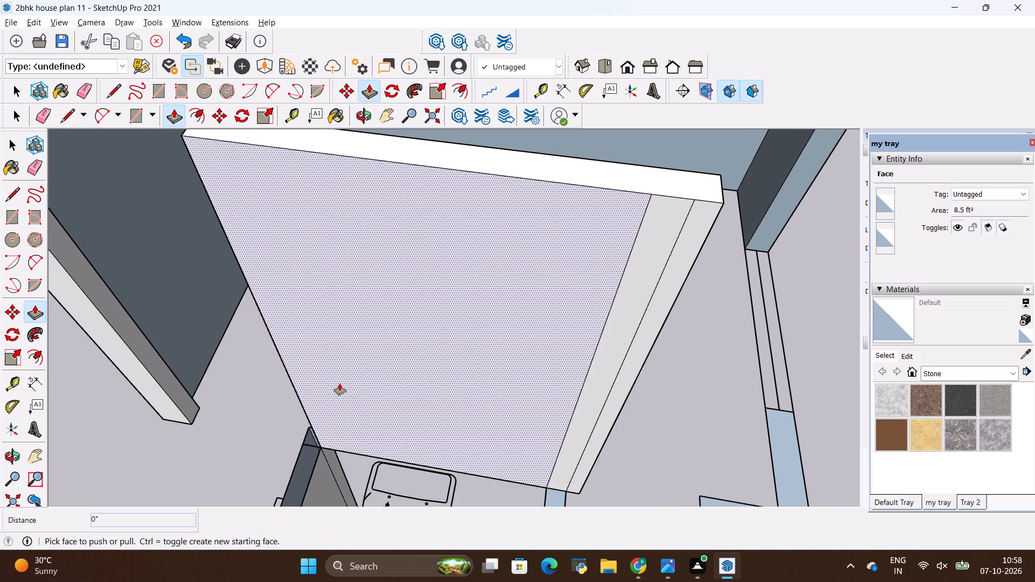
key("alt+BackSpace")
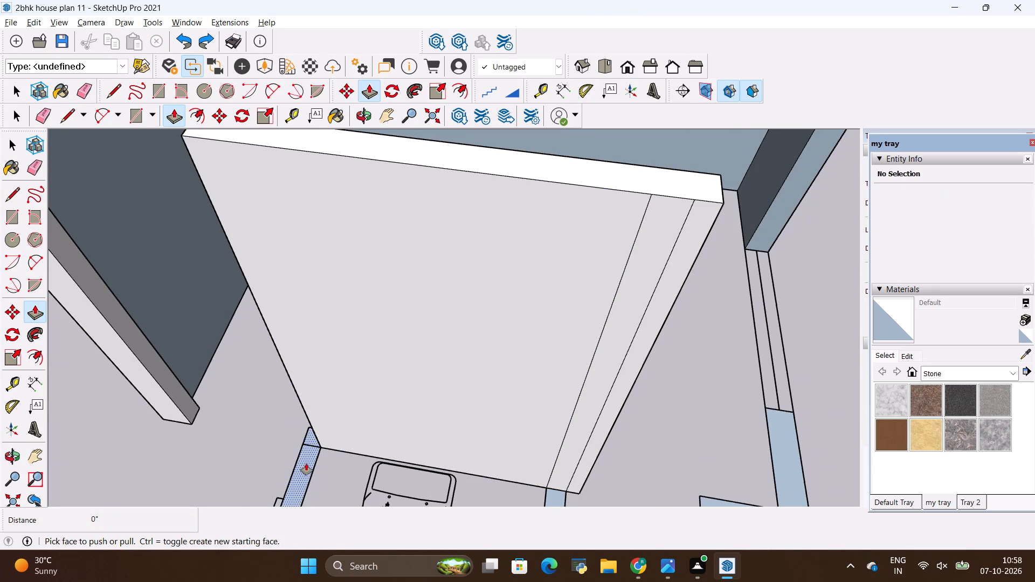
Push/Pull the long central wall beside the toilet up 10', level with the top of the toilet's rear wall.
left_click(306, 461)
scroll(260, 324, "down", 6)
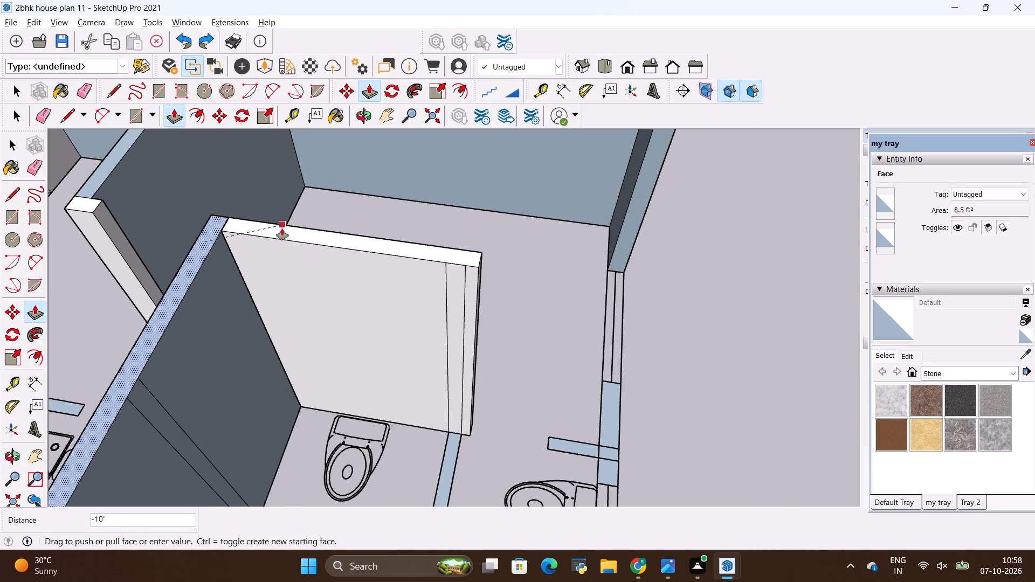
left_click(282, 228)
Extrude the wall between the two toilets, the adjoining cross wall with its end piece, and the short stub on the central wall by 10'.
scroll(426, 412, "down", 6)
scroll(451, 456, "up", 4)
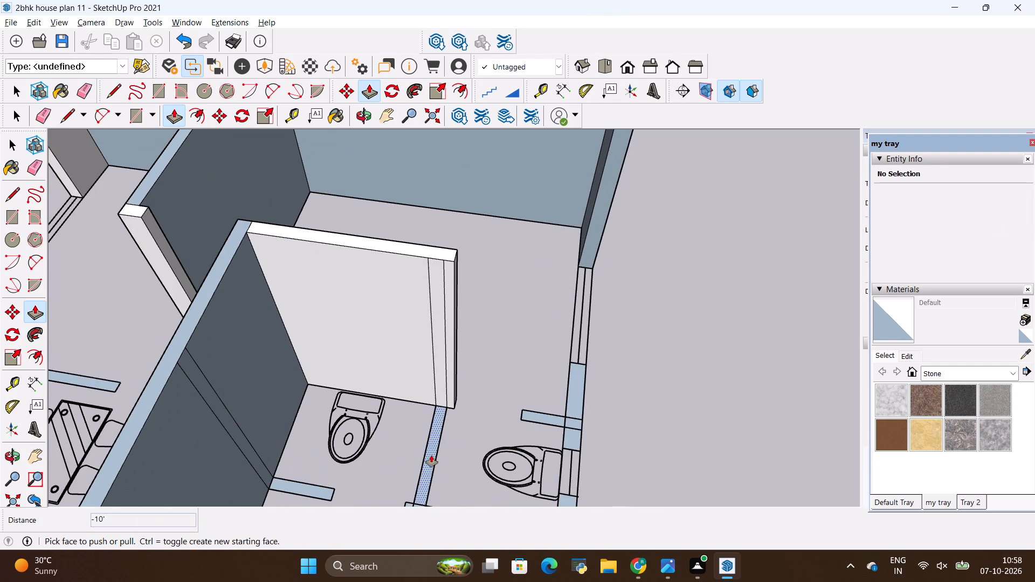
double_click(431, 455)
scroll(441, 437, "down", 6)
scroll(426, 477, "up", 9)
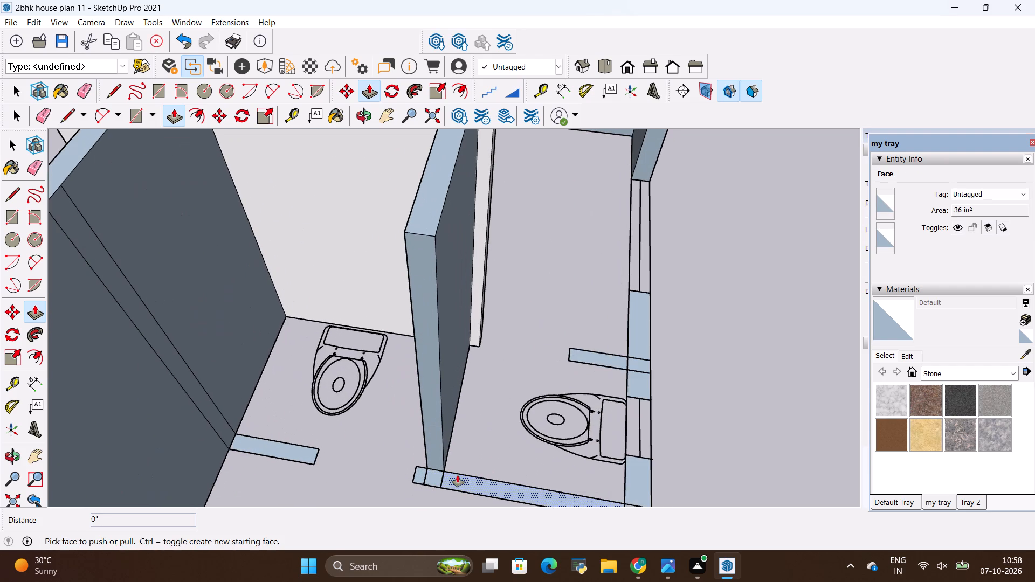
double_click(458, 475)
scroll(432, 478, "up", 3)
double_click(432, 479)
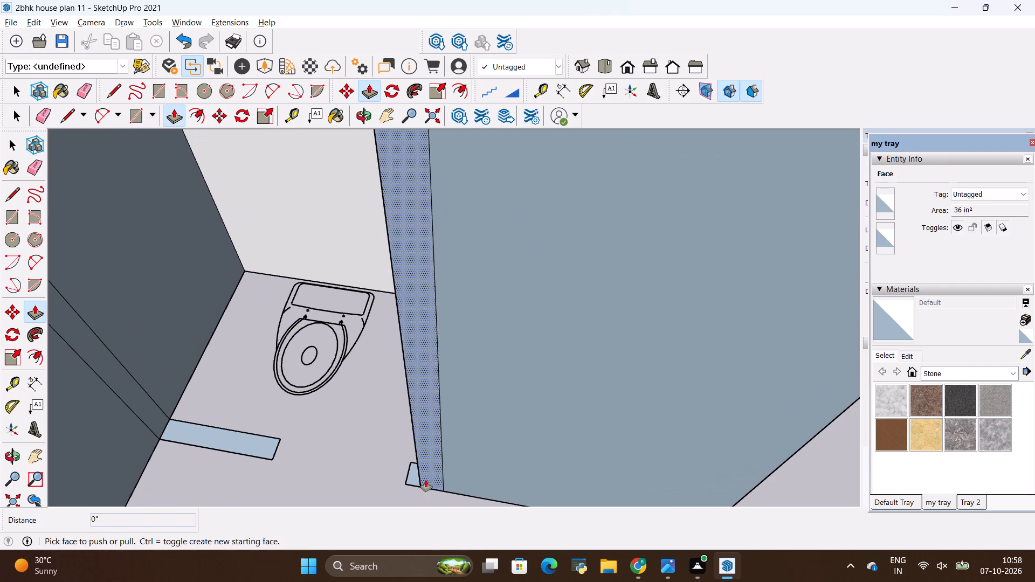
double_click(410, 480)
double_click(253, 451)
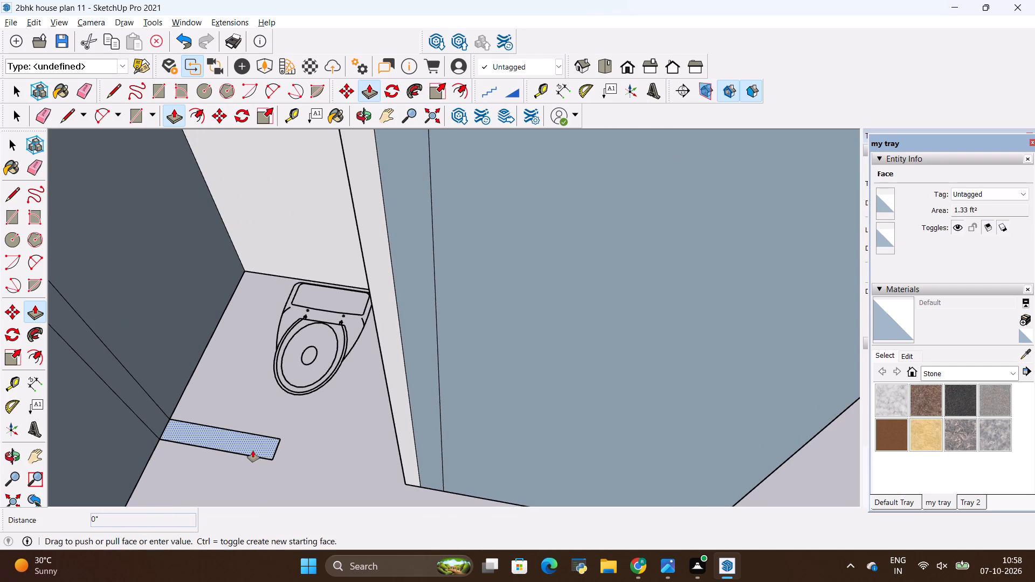
Extrude the outer wall segments on both sides of the toilet window and the short stub wall beside the toilet by 10'.
scroll(270, 432, "down", 12)
middle_click_drag(477, 387, 372, 400)
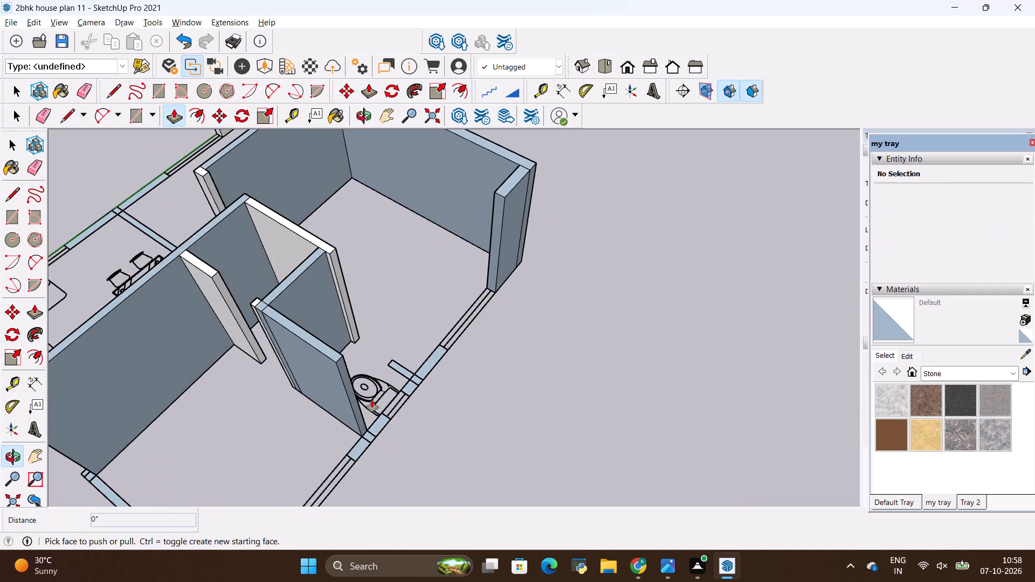
scroll(398, 380, "up", 7)
double_click(448, 352)
scroll(312, 385, "up", 4)
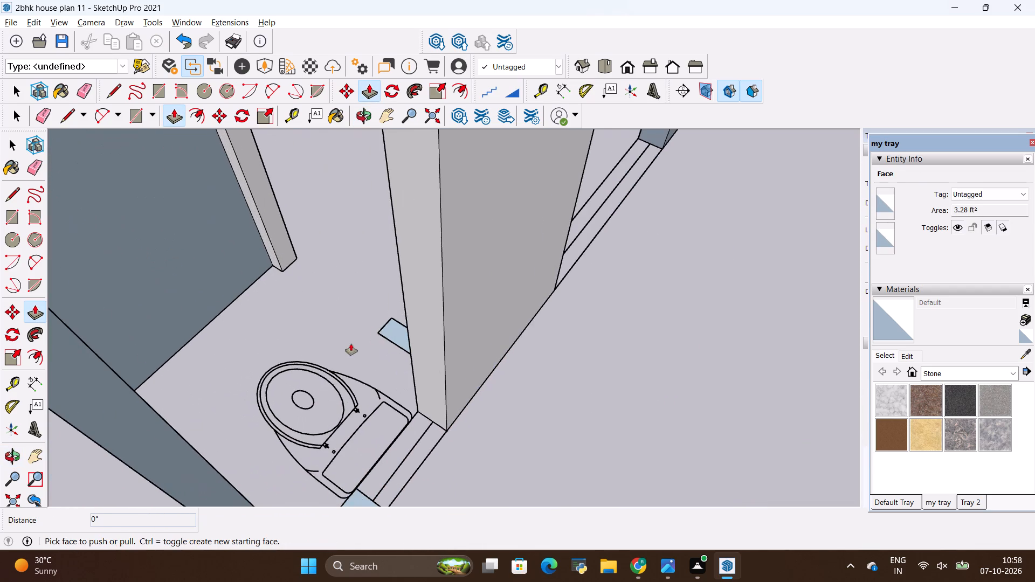
double_click(395, 330)
scroll(412, 323, "down", 9)
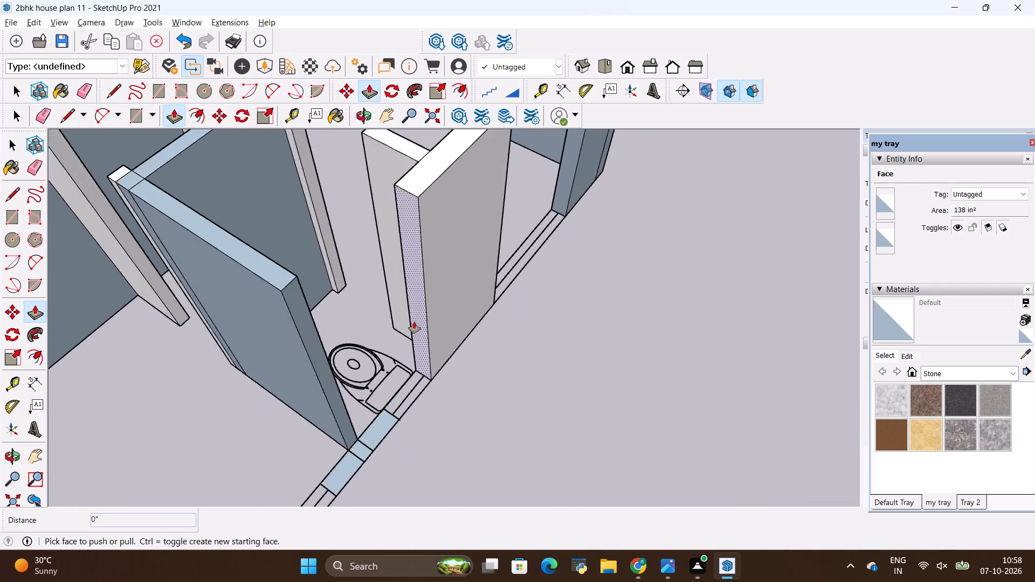
scroll(414, 322, "down", 2)
scroll(379, 428, "up", 2)
double_click(385, 407)
Extrude the outer wall beside the staircase and the wall between the bedroom and staircase up by 10'.
scroll(391, 404, "down", 2)
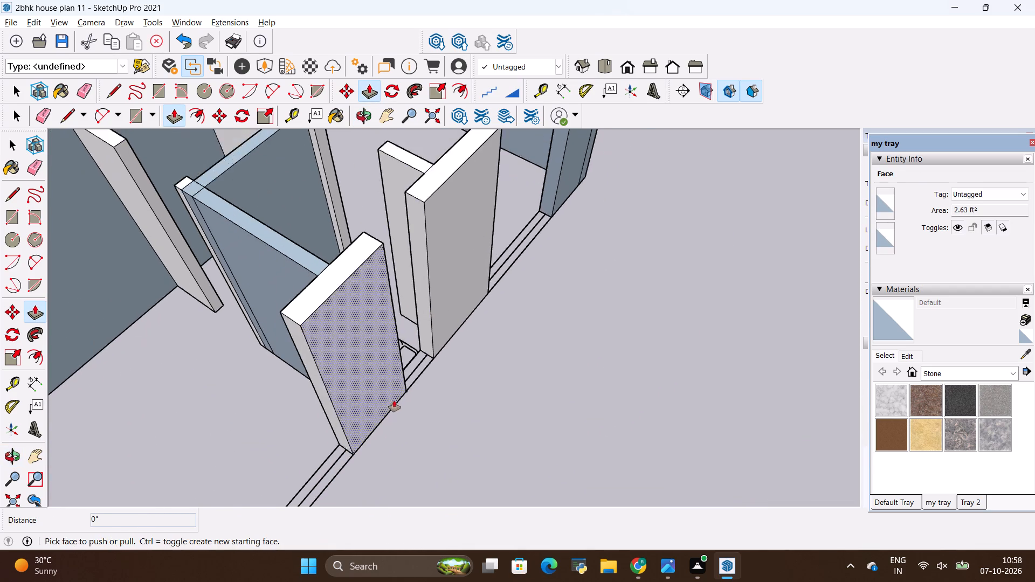
scroll(394, 400, "down", 13)
scroll(425, 369, "down", 2)
scroll(382, 454, "up", 10)
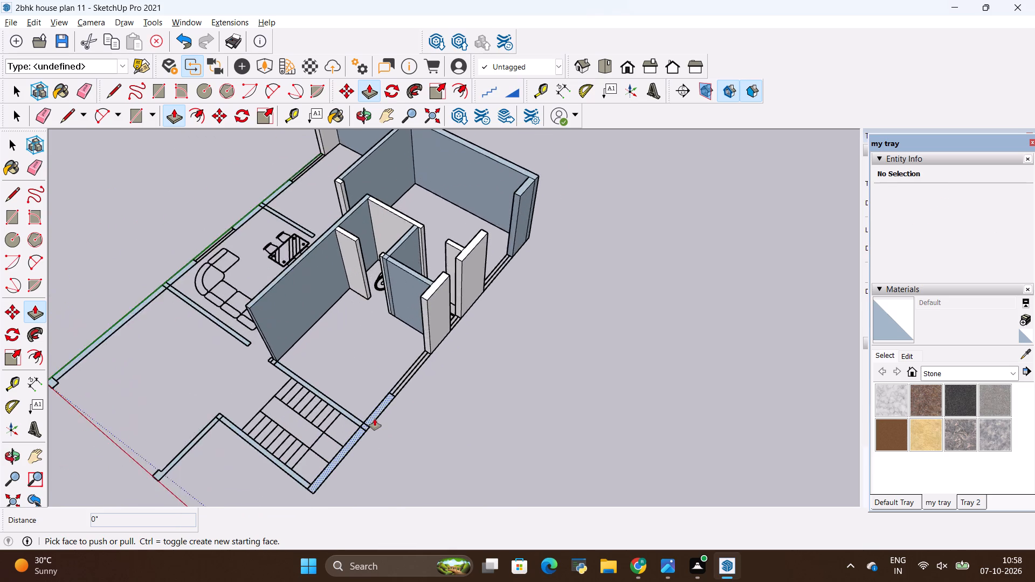
scroll(375, 419, "up", 2)
double_click(375, 419)
scroll(259, 339, "up", 4)
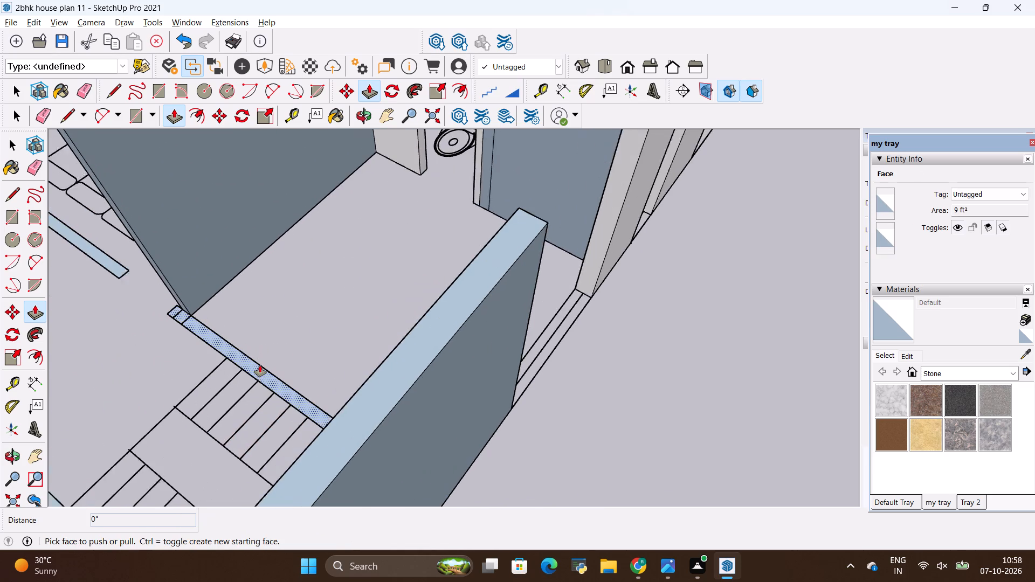
scroll(260, 365, "up", 2)
double_click(258, 376)
Extrude the staircase's front wall and the adjoining wall running to the red axis up by 10'.
scroll(446, 375, "down", 12)
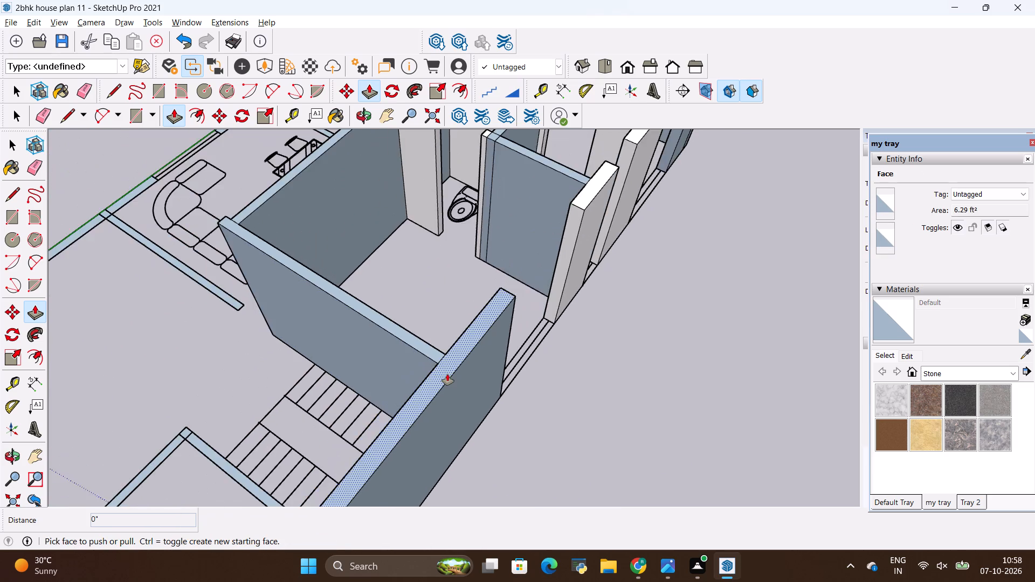
scroll(447, 374, "down", 4)
middle_click_drag(266, 388, 574, 314)
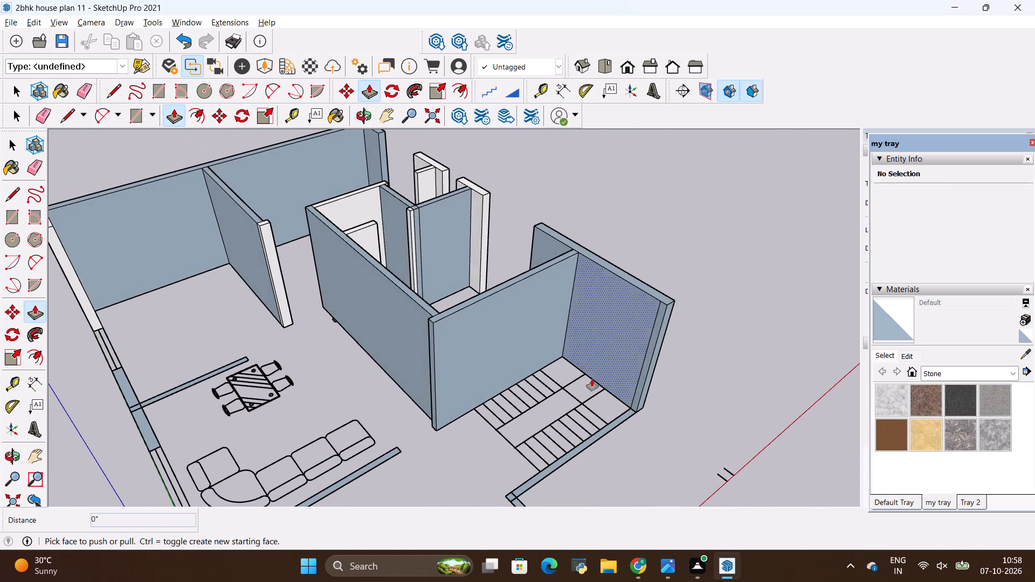
scroll(620, 422, "up", 3)
double_click(621, 420)
scroll(605, 363, "down", 10)
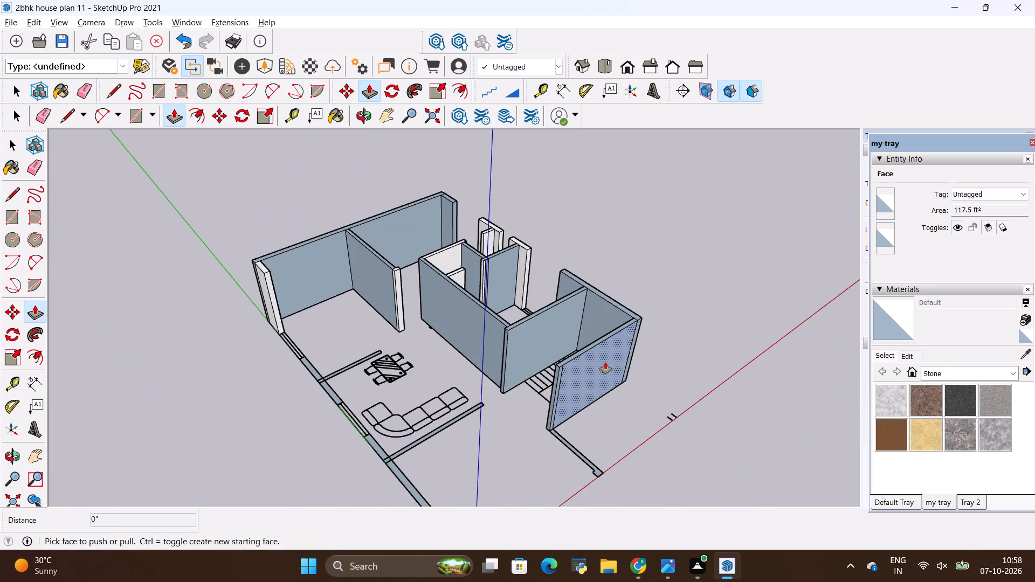
scroll(582, 460, "up", 5)
double_click(582, 456)
Extrude the living room wall behind the sofa and the long side wall leading to the origin up by 10'.
scroll(599, 383, "down", 5)
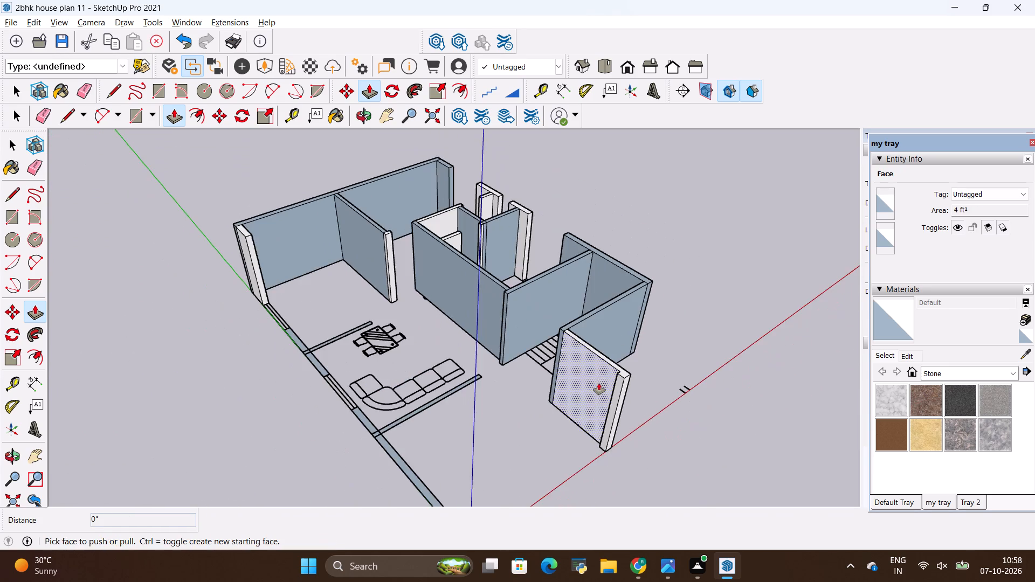
scroll(509, 377, "up", 3)
scroll(346, 427, "up", 8)
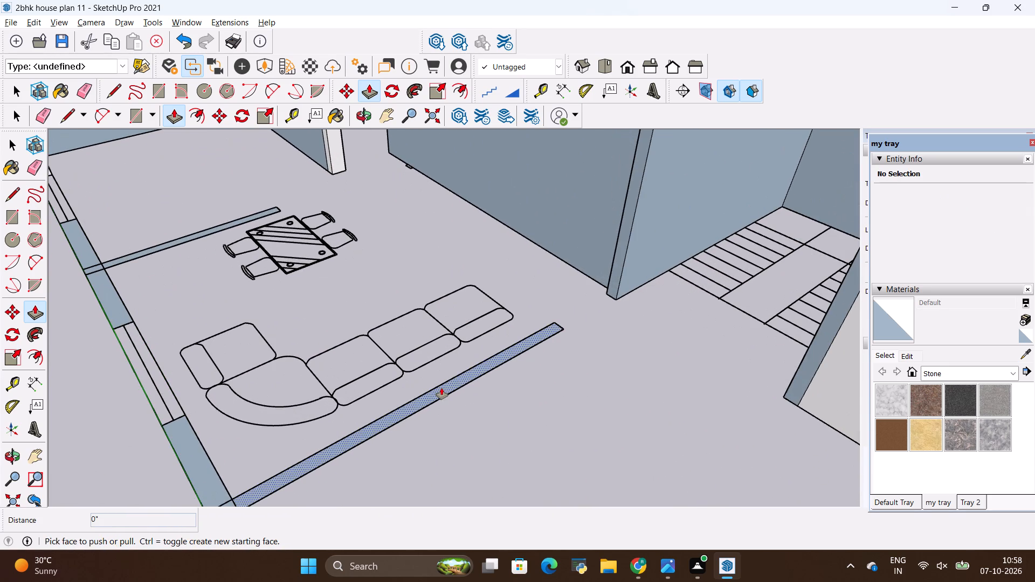
double_click(442, 387)
scroll(602, 357, "down", 7)
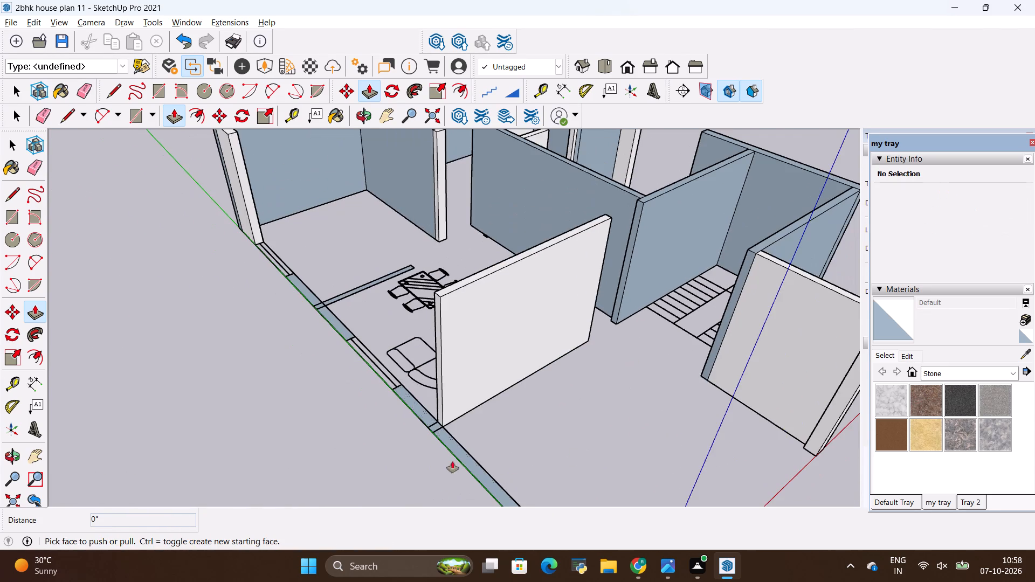
scroll(452, 461, "up", 3)
double_click(458, 449)
Extrude the side wall between the two windows on the green axis and the short partition near the dining table by 10'.
scroll(458, 448, "down", 9)
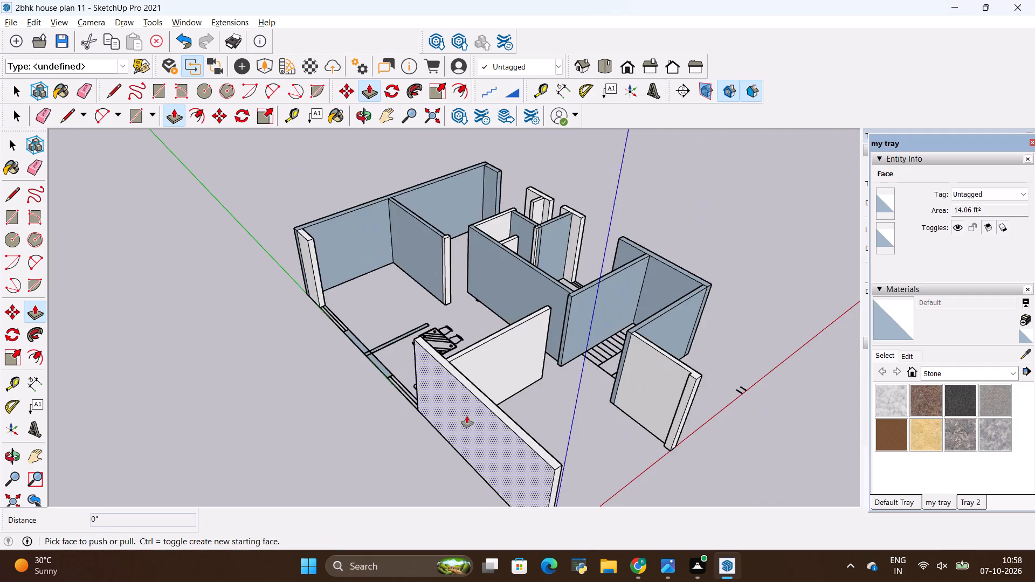
scroll(470, 413, "down", 11)
scroll(388, 369, "up", 12)
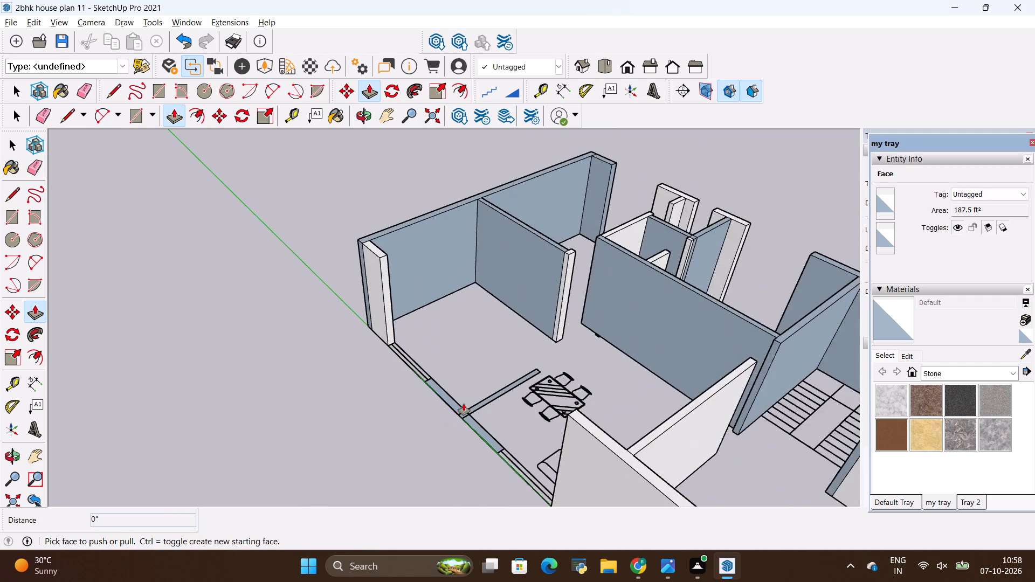
scroll(464, 404, "up", 2)
double_click(452, 406)
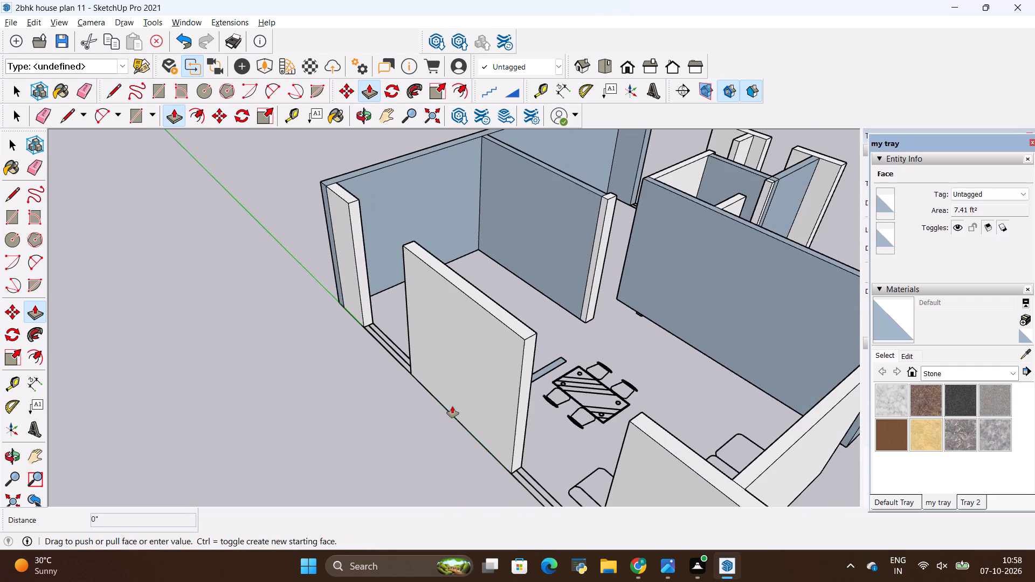
double_click(559, 362)
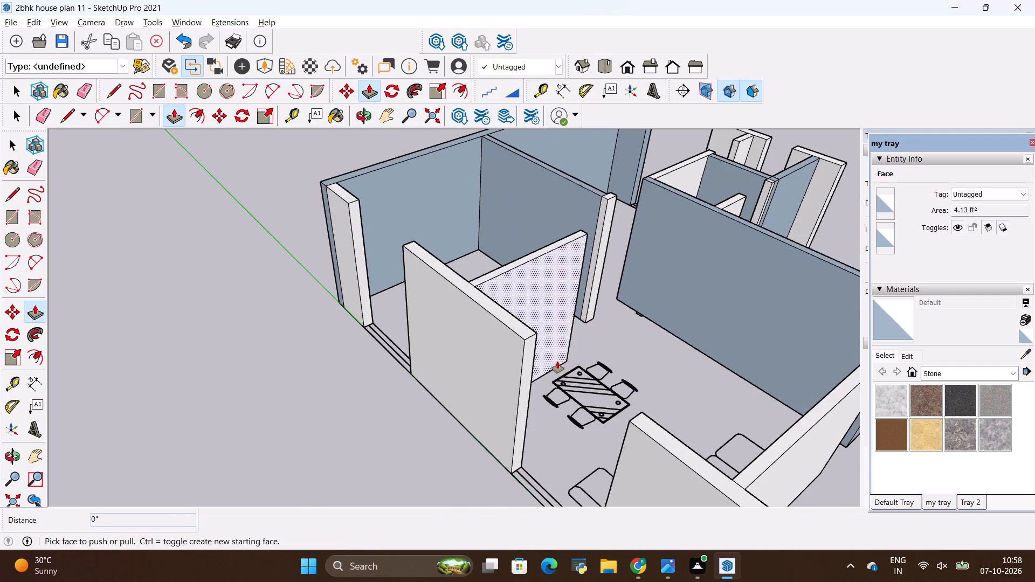
Reverse the outward face of the outer wall beside the staircase.
scroll(490, 366, "down", 12)
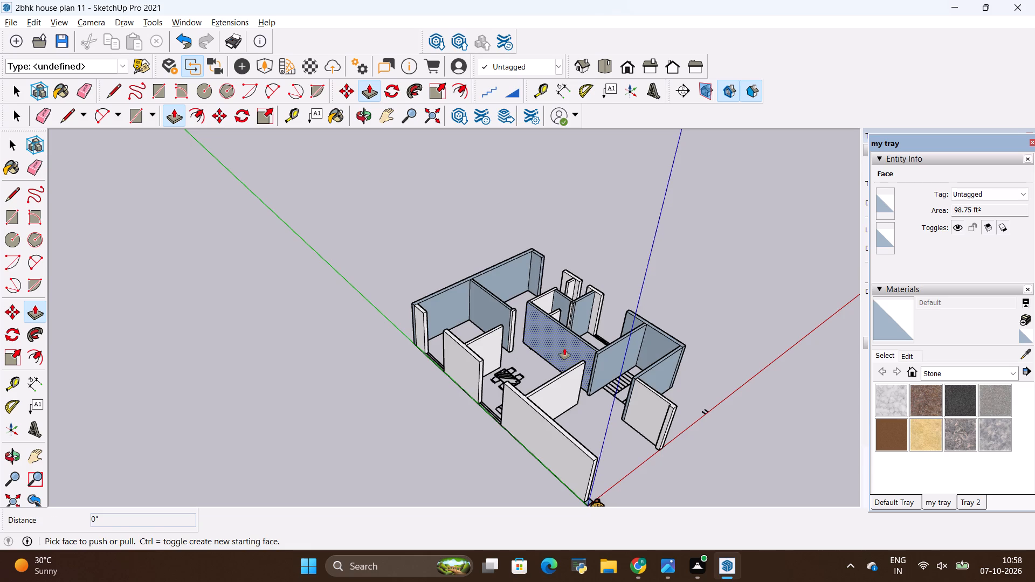
middle_click_drag(564, 348, 649, 451)
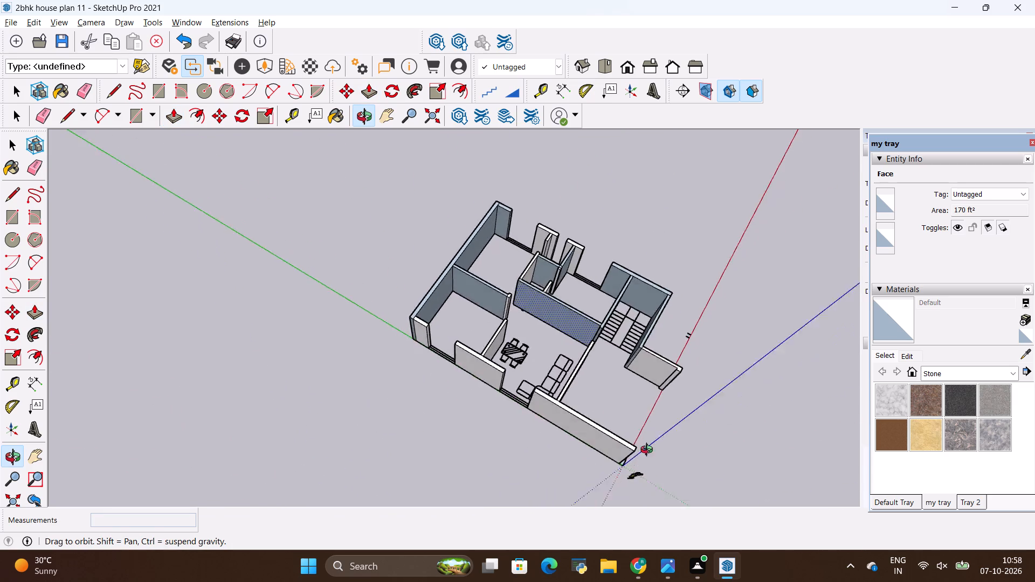
middle_click_drag(649, 451, 270, 350)
scroll(610, 392, "down", 4)
middle_click_drag(630, 411, 435, 393)
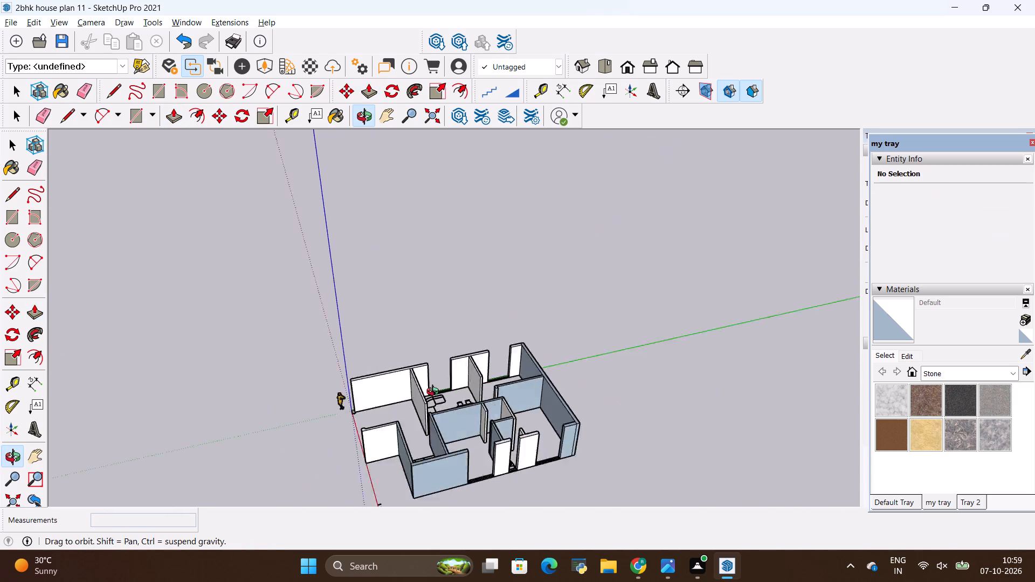
middle_click_drag(435, 393, 394, 366)
scroll(388, 455, "up", 1)
right_click(388, 454)
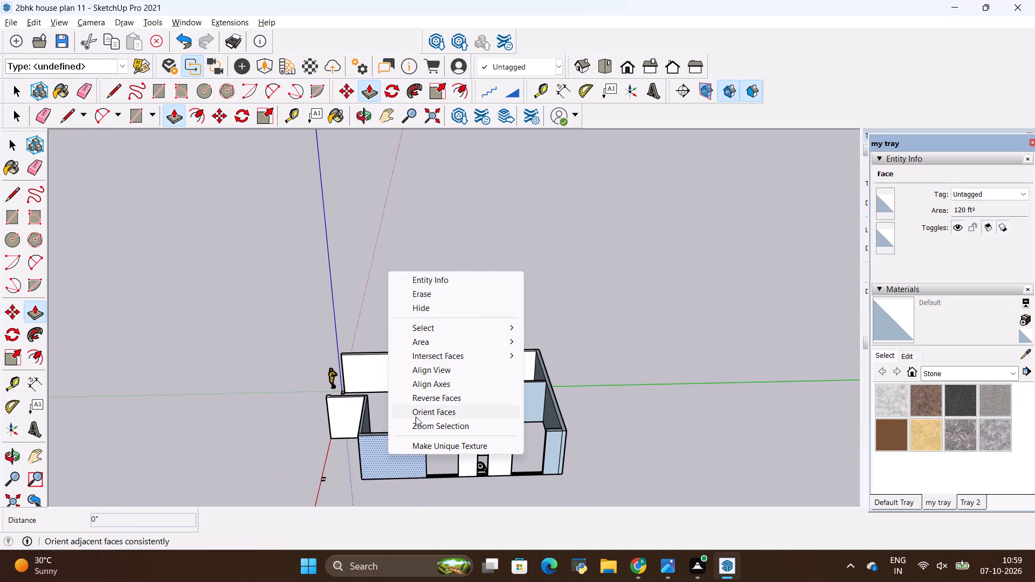
left_click(424, 401)
Reverse the staircase-side face of the long inner wall and the face of the partition between the two rear rooms.
right_click(440, 404)
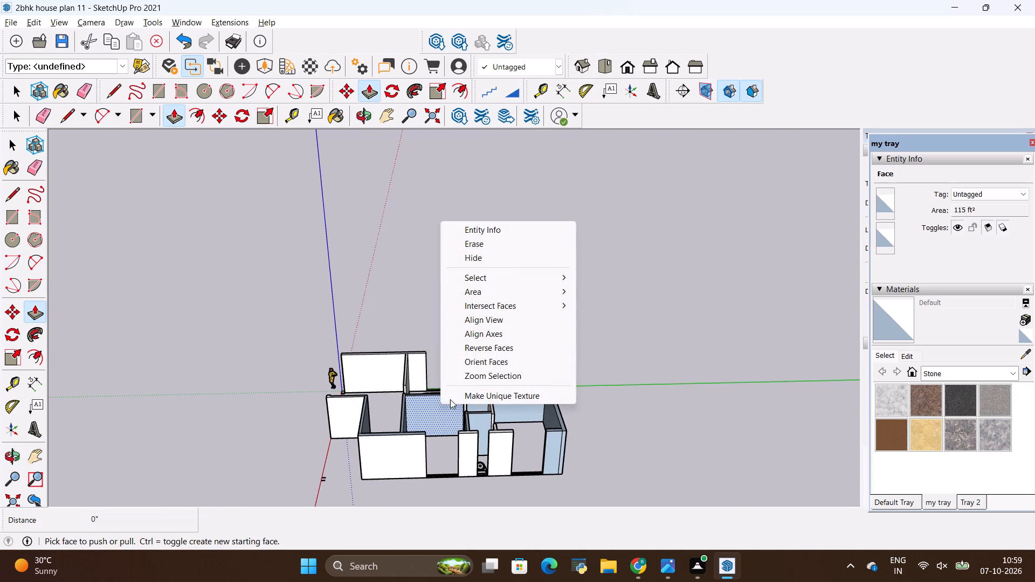
left_click(479, 346)
scroll(500, 391, "up", 4)
right_click(506, 391)
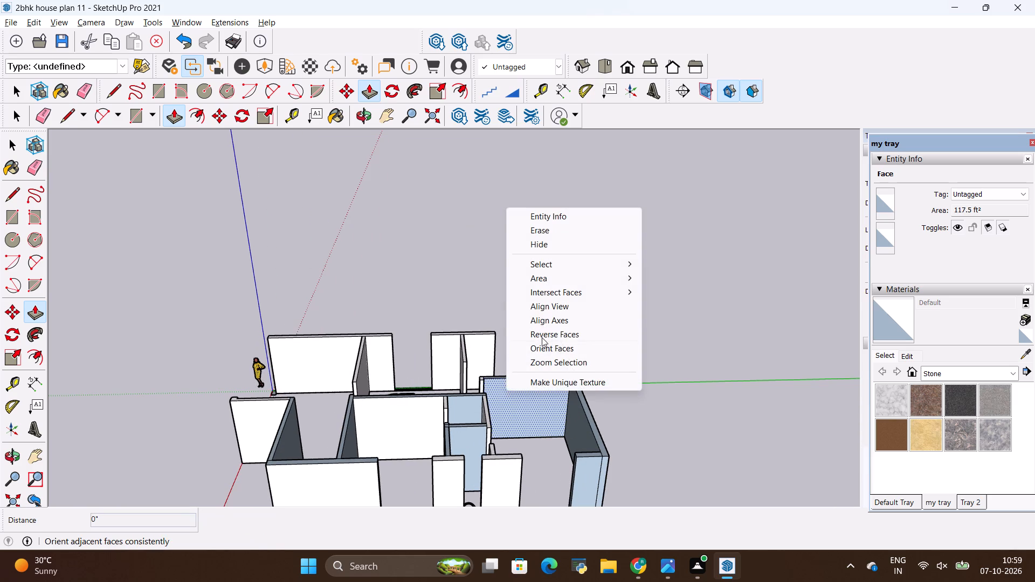
left_click(543, 334)
Reverse the two blue wall faces in the small bathroom block beside the long inner wall.
right_click(466, 407)
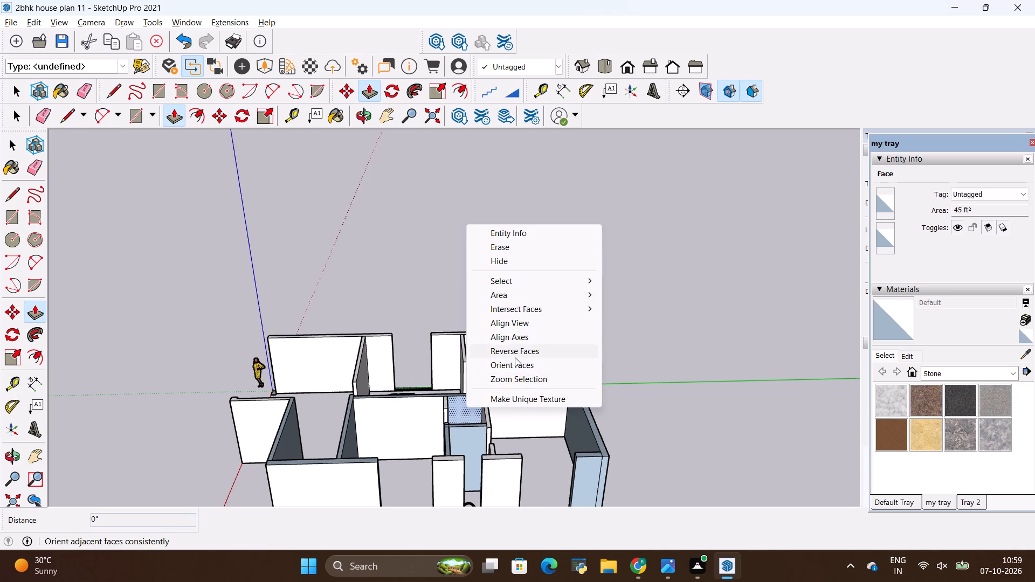
left_click(515, 355)
right_click(465, 442)
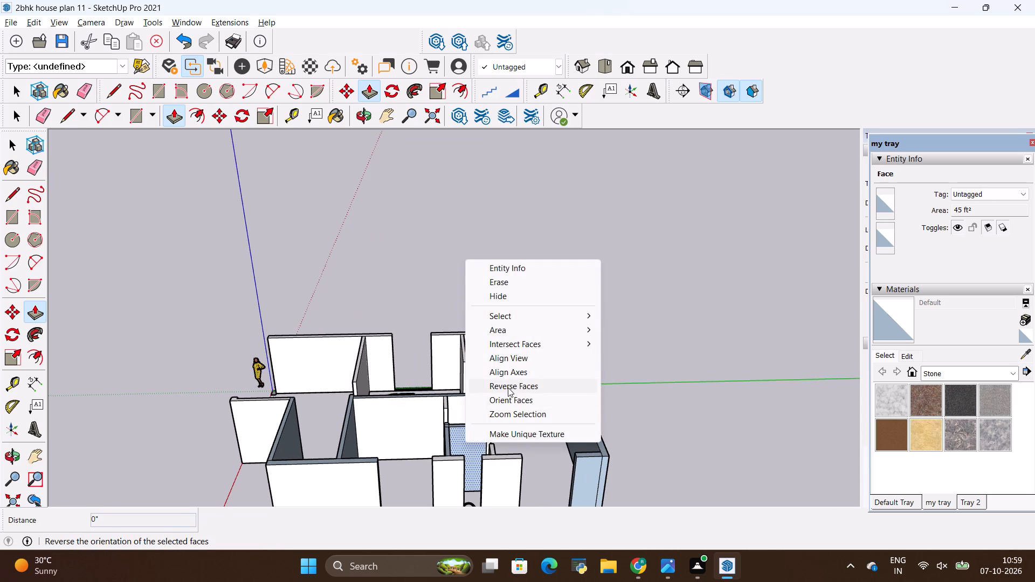
left_click(508, 386)
Reverse the inner faces of the house's rear outer wall on both sides of the room partition.
right_click(578, 428)
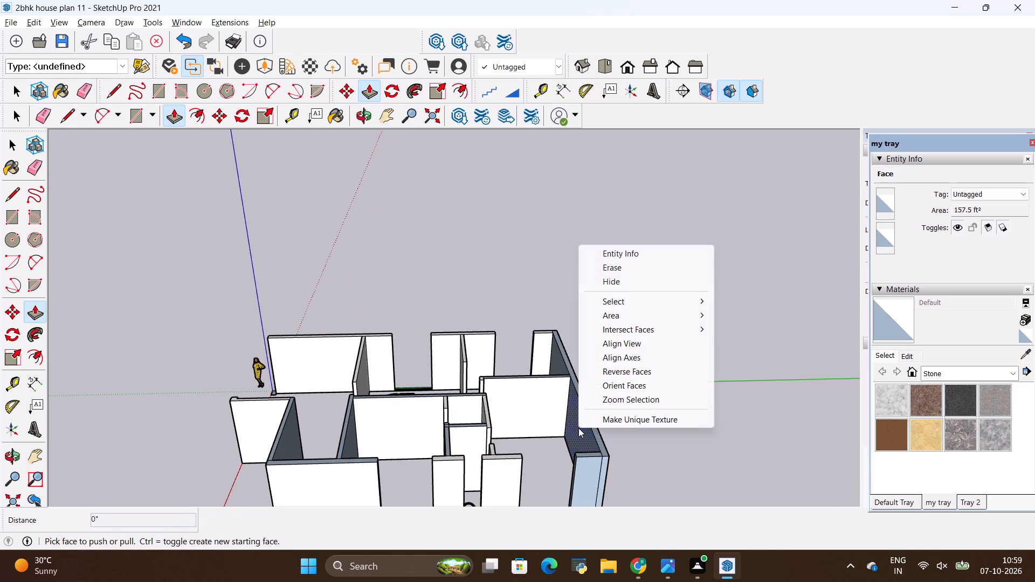
left_click(632, 374)
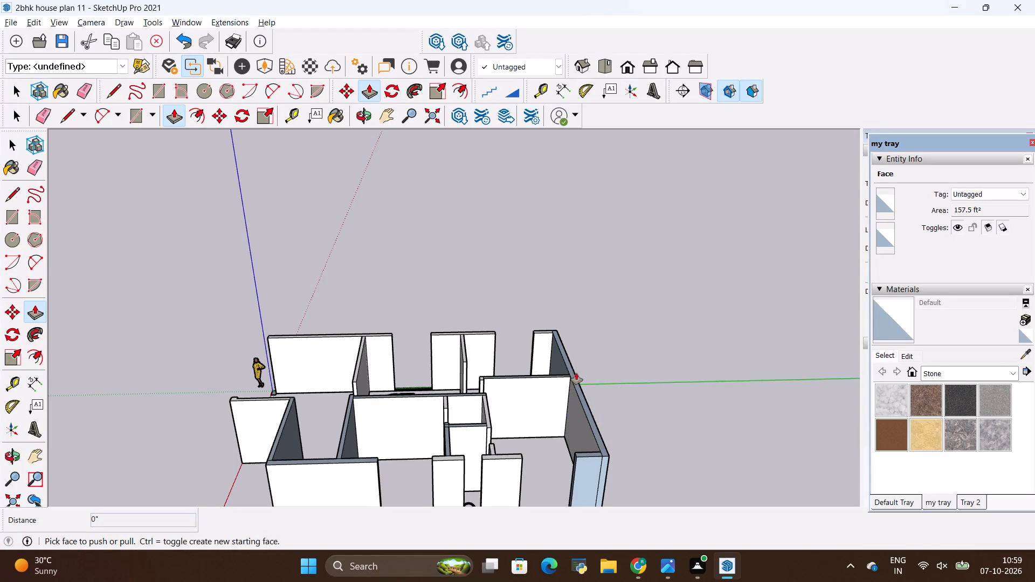
middle_click_drag(241, 369, 586, 431)
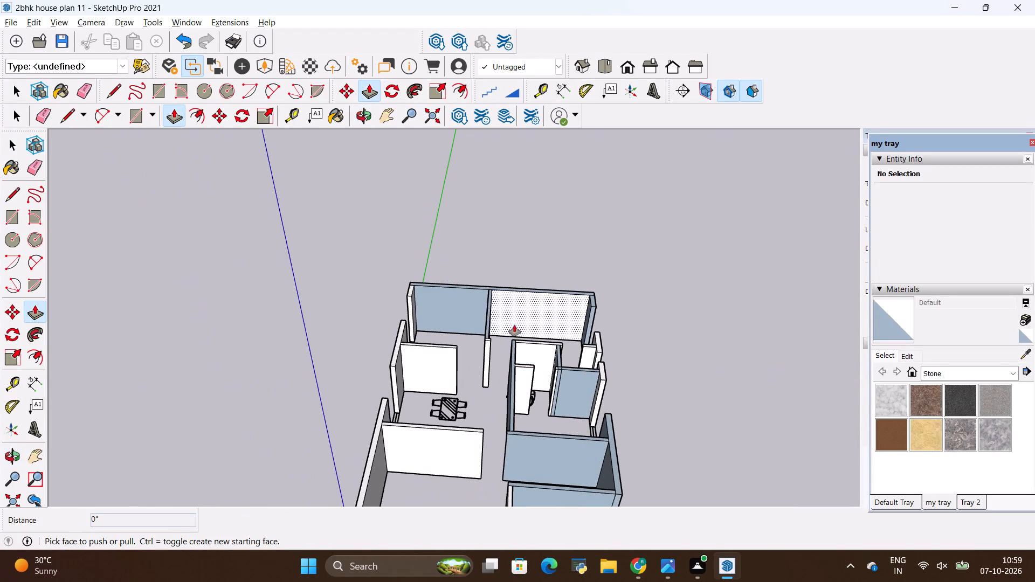
right_click(468, 314)
left_click(505, 440)
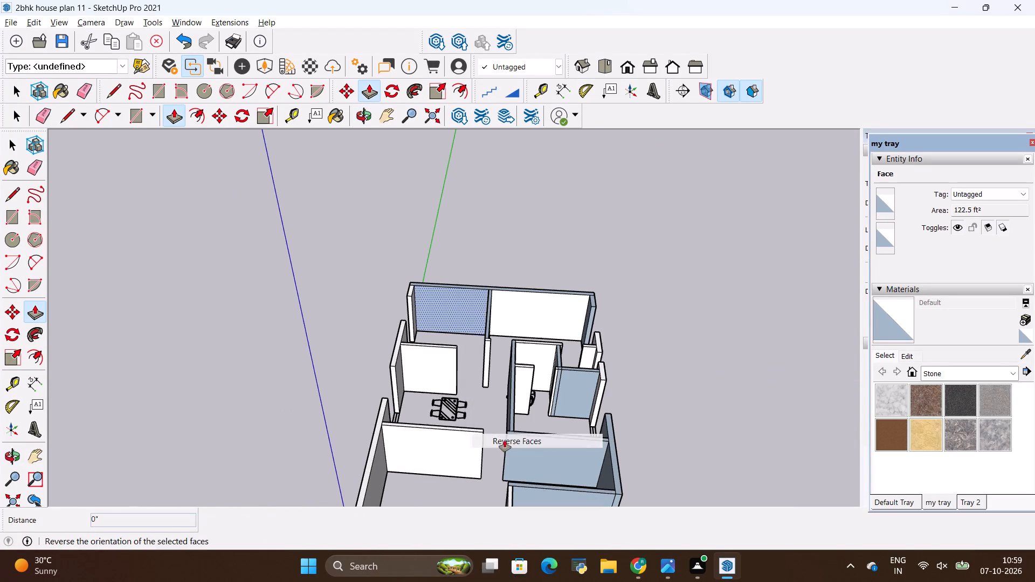
Reverse the origin-facing faces of the staircase's back wall, the bathroom wall and the staircase's front wall.
right_click(549, 456)
left_click(594, 398)
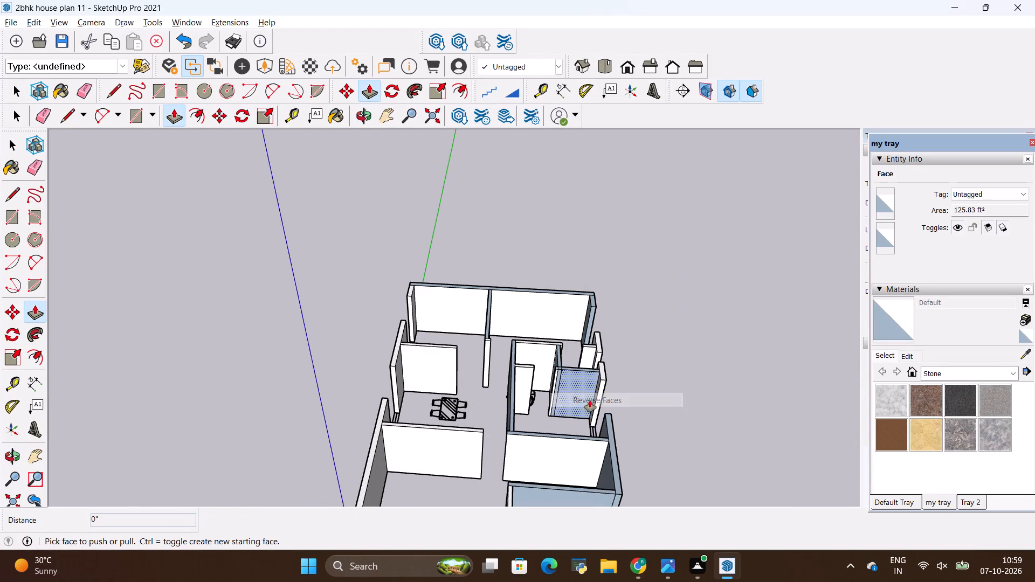
right_click(578, 383)
left_click(620, 331)
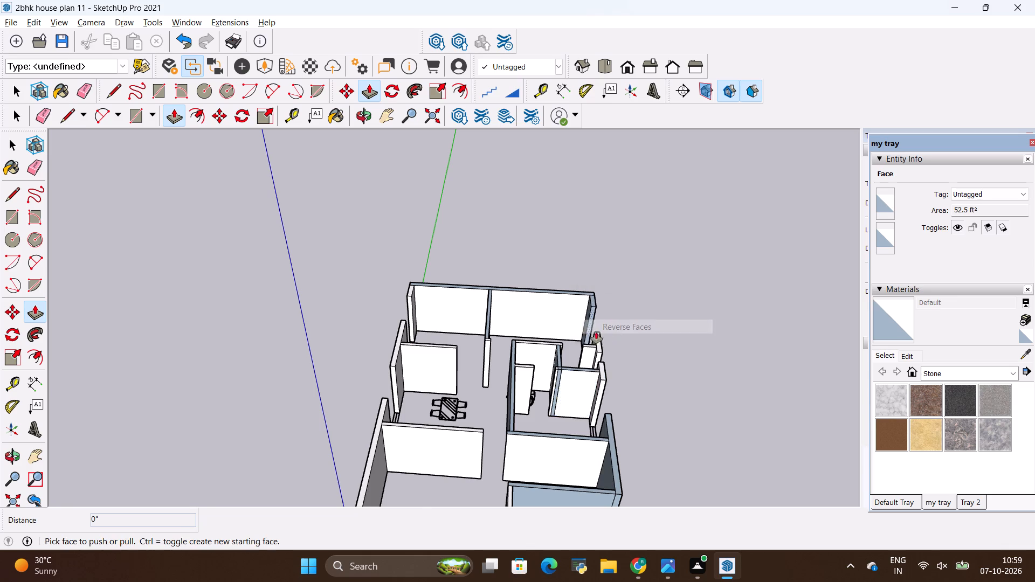
scroll(581, 332, "down", 5)
right_click(571, 431)
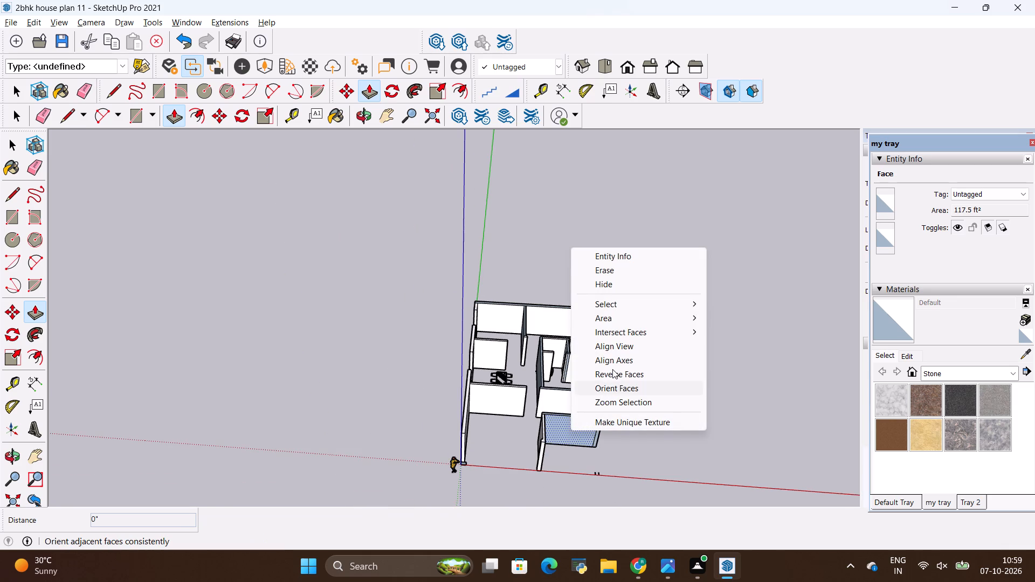
left_click(611, 374)
Reverse the stair-side face of the outer wall and the dining-side face of the long inner wall.
scroll(524, 410, "down", 3)
middle_click_drag(470, 415, 712, 434)
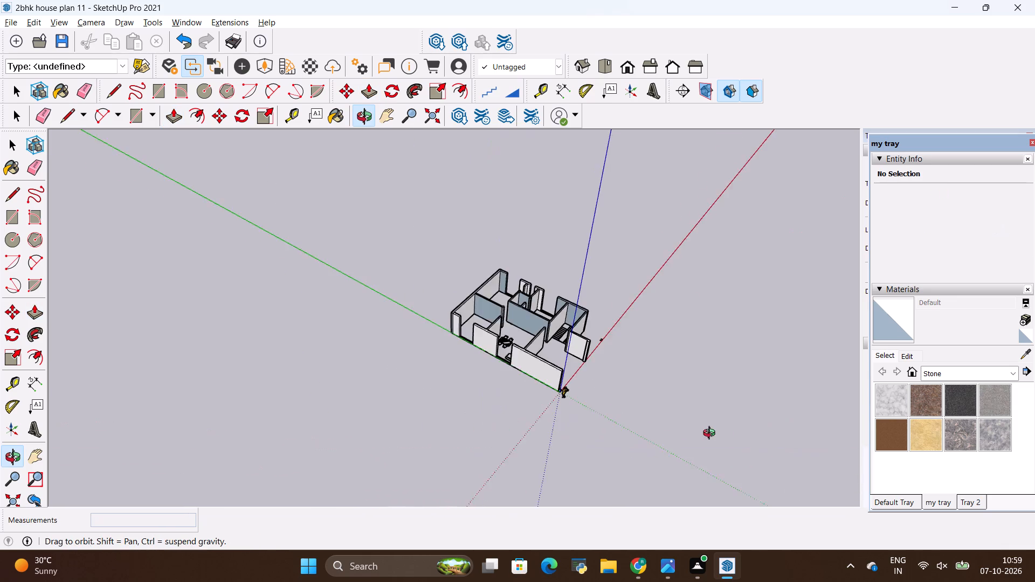
middle_click_drag(712, 434, 747, 414)
scroll(554, 322, "up", 11)
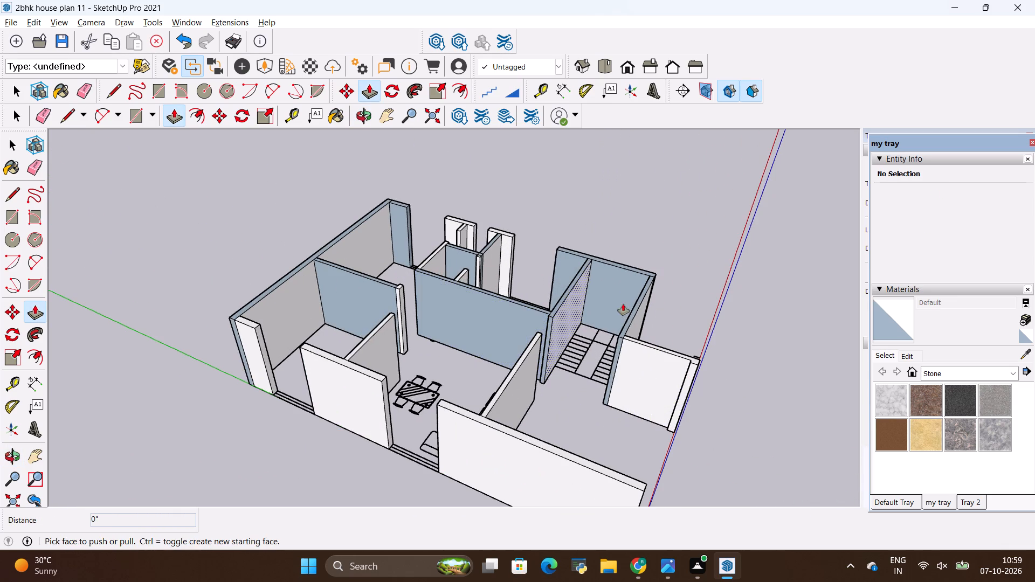
right_click(603, 296)
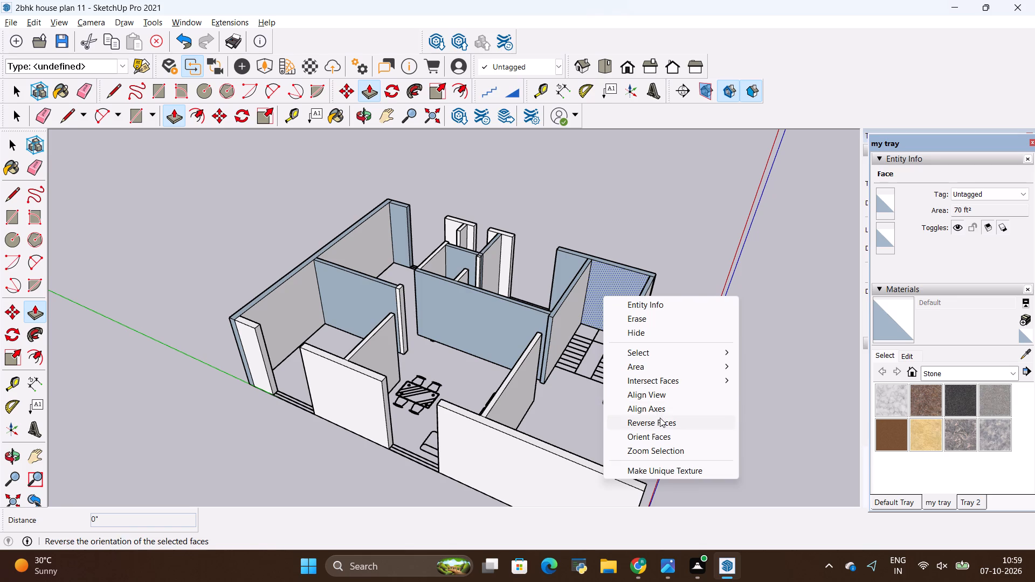
left_click(660, 418)
right_click(507, 331)
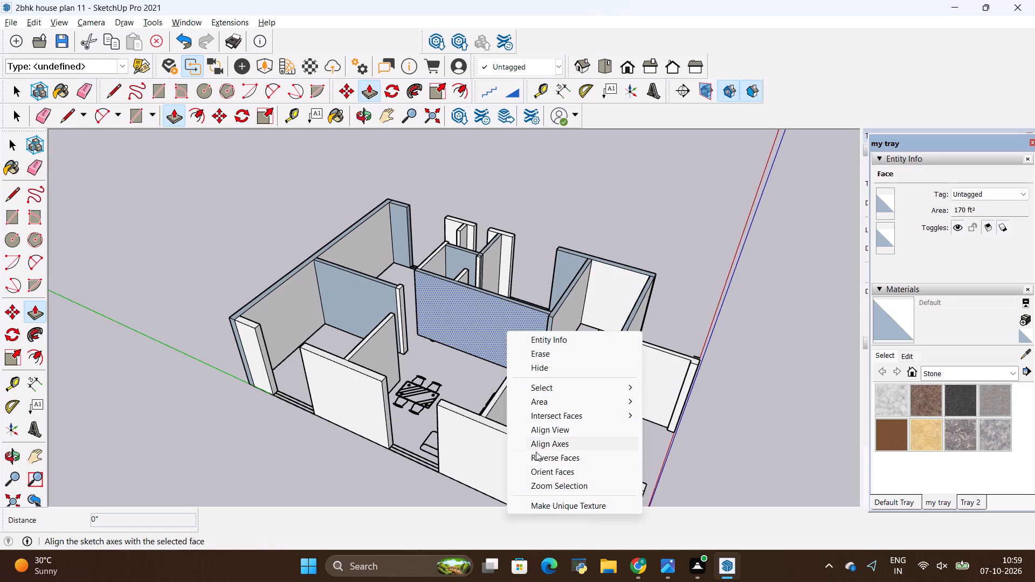
left_click(536, 453)
Reverse the remaining blue faces on the rear room partition and the short wall at the rear outer corner.
right_click(347, 303)
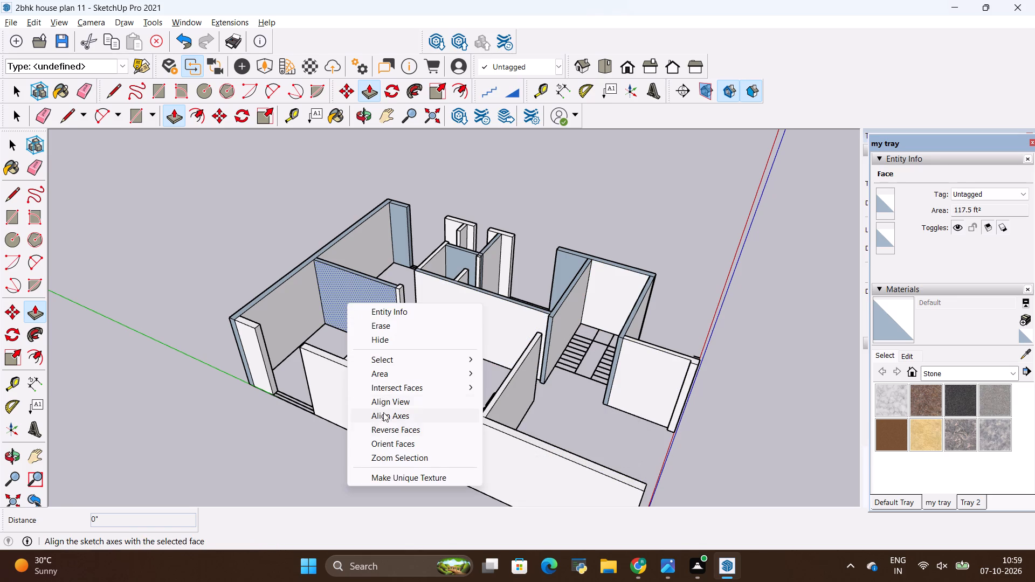
left_click(385, 433)
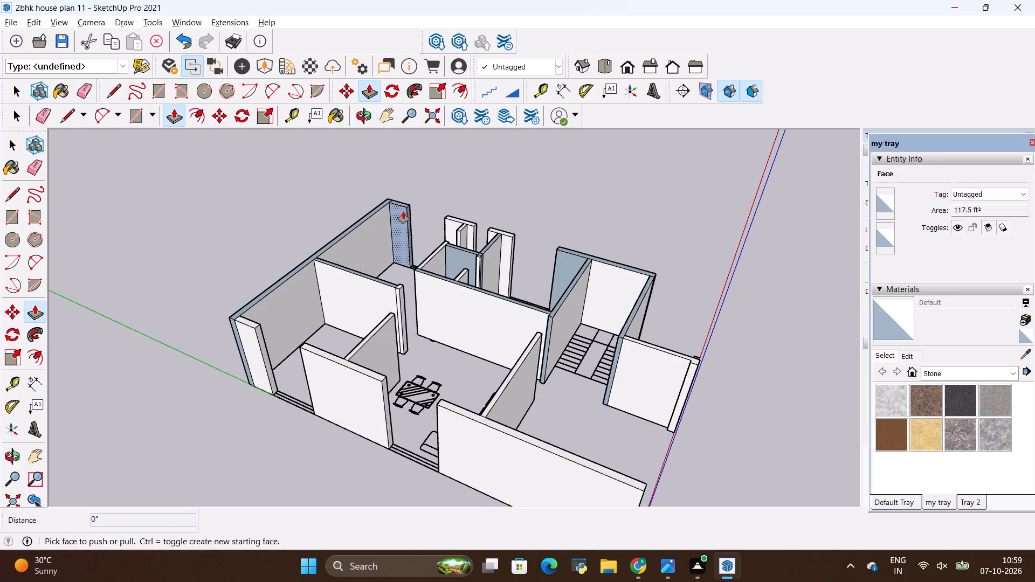
right_click(403, 212)
left_click(460, 343)
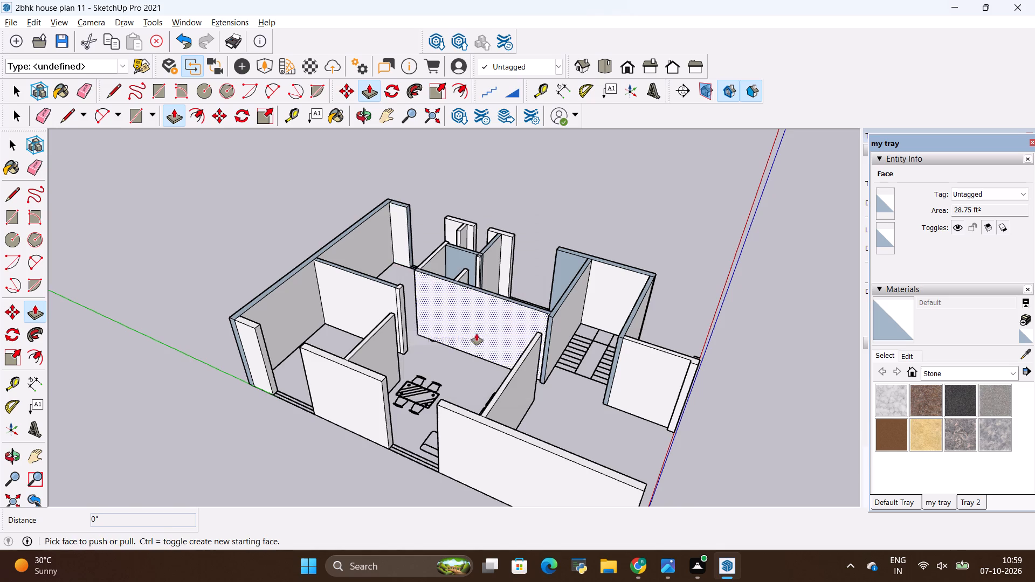
Reverse the inner bathroom wall face, the outer wall stub's face beside the staircase, and the face at the stair wall's junction.
scroll(481, 327, "up", 2)
scroll(474, 245, "up", 6)
right_click(471, 245)
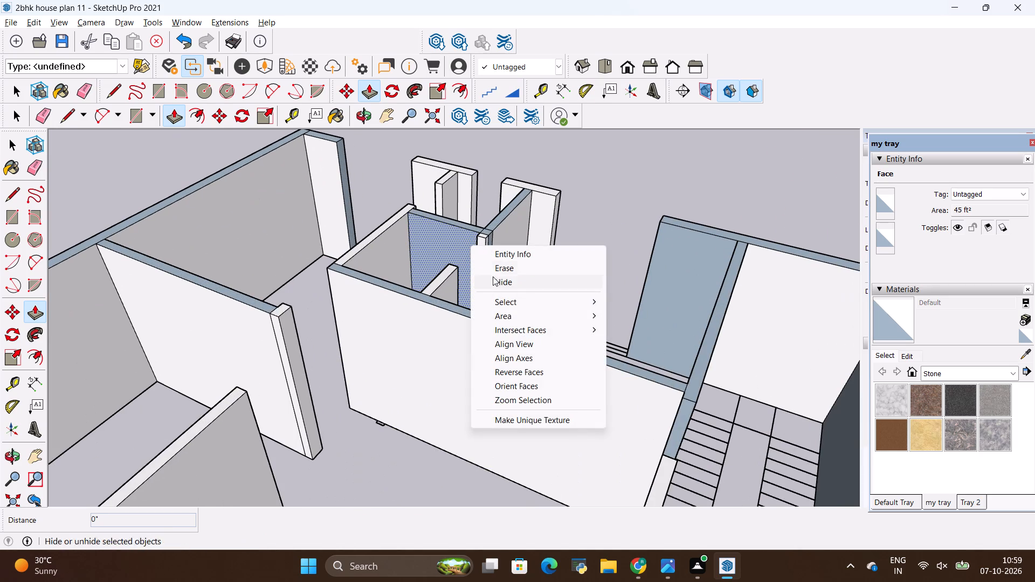
left_click(508, 369)
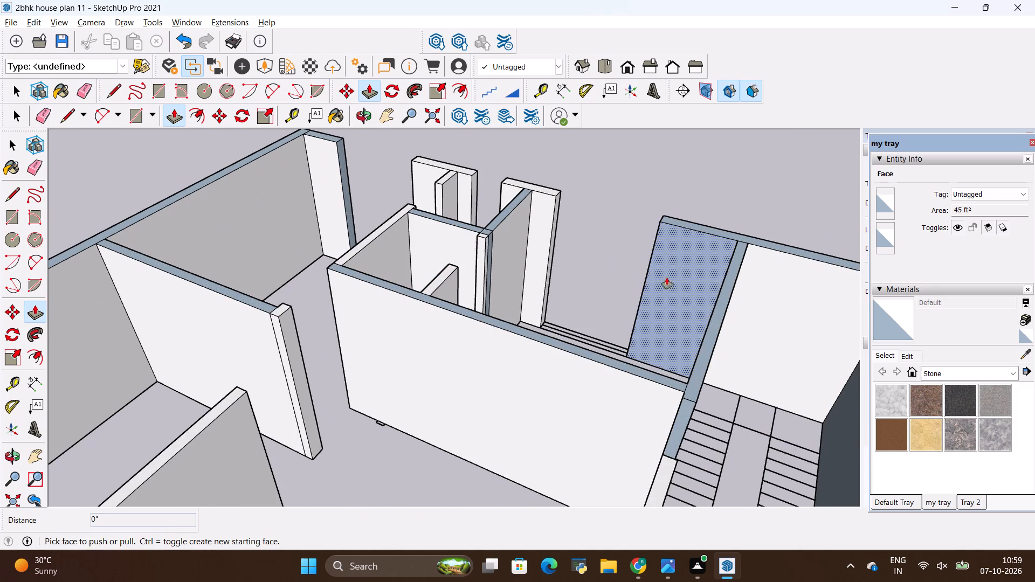
right_click(694, 279)
left_click(729, 410)
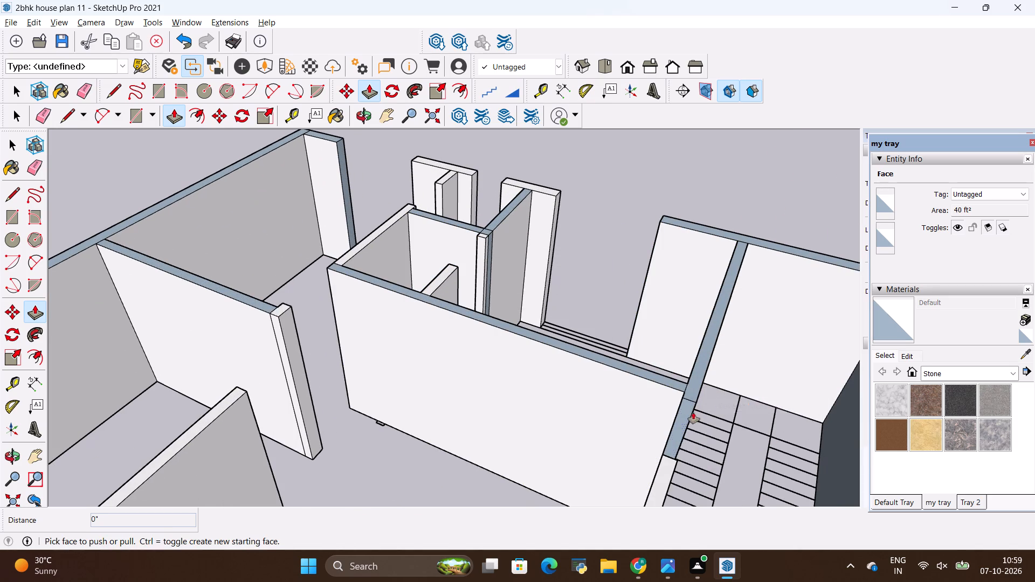
right_click(686, 413)
left_click(729, 356)
Reverse the rear-facing faces of the staircase's front wall, the staircase's back wall and the bathroom wall.
scroll(719, 352, "up", 3)
scroll(673, 323, "down", 11)
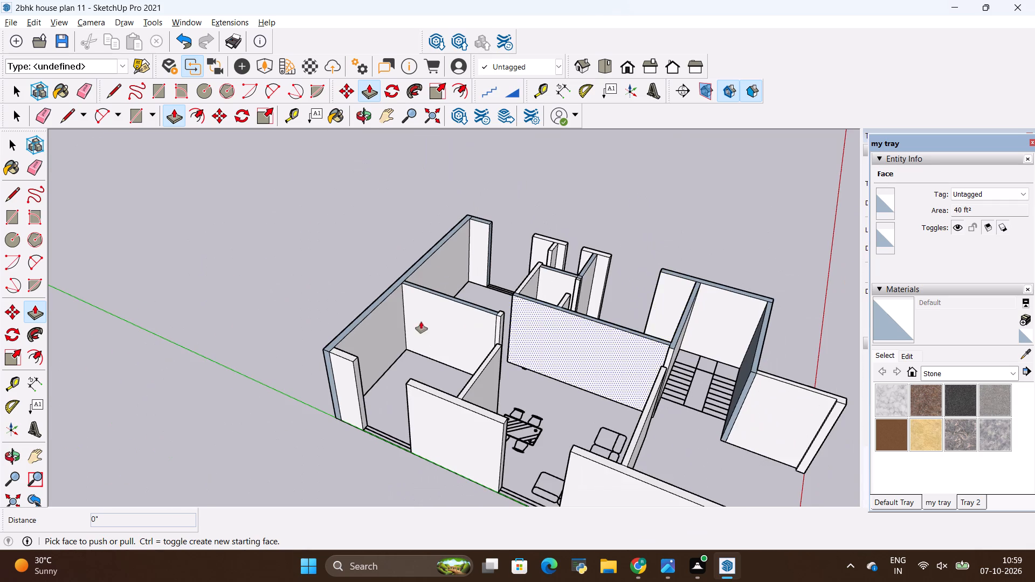
middle_click_drag(421, 322, 752, 382)
middle_click_drag(453, 343, 630, 386)
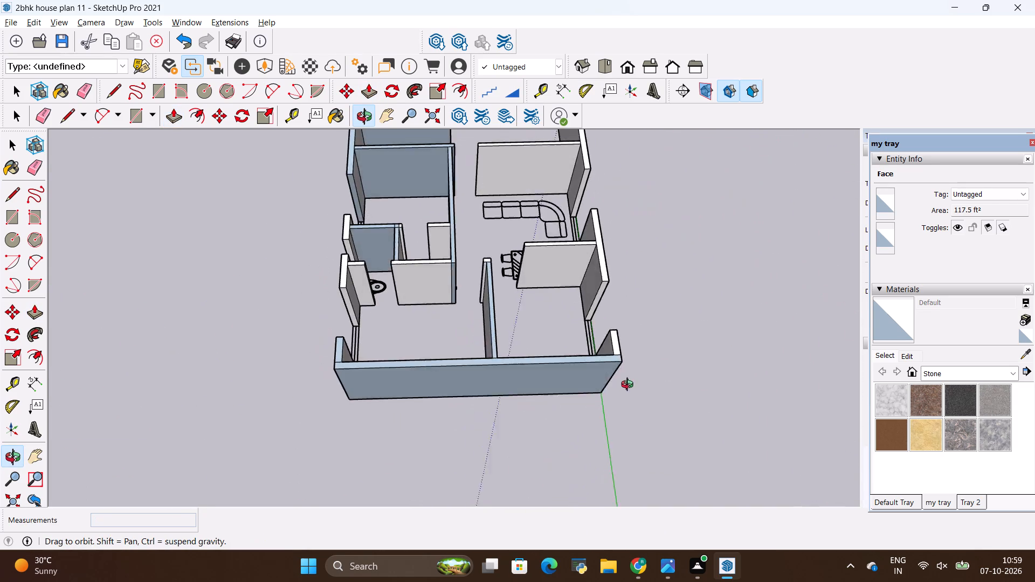
middle_click_drag(630, 386, 474, 329)
scroll(513, 431, "down", 5)
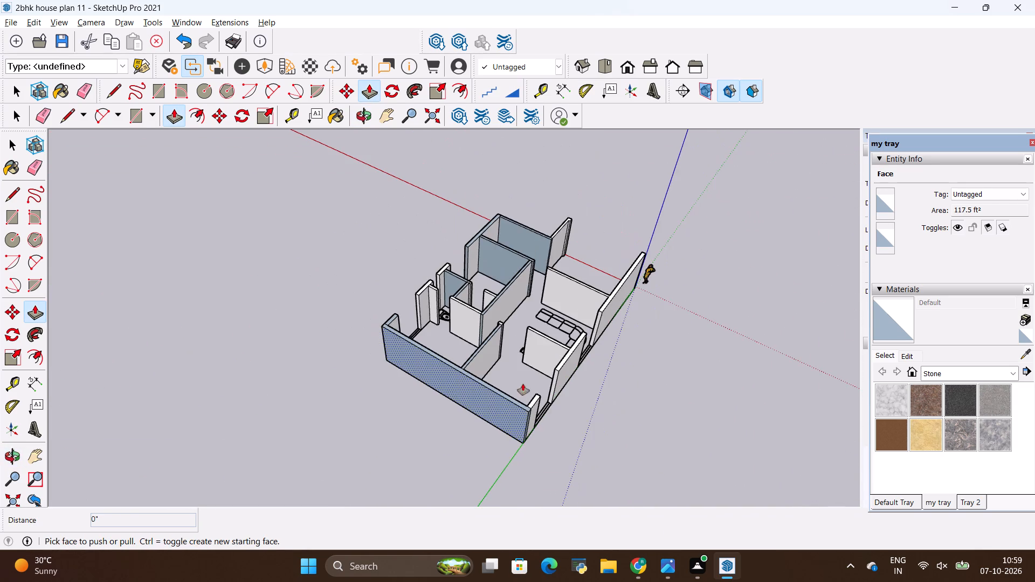
scroll(532, 269, "up", 7)
right_click(534, 248)
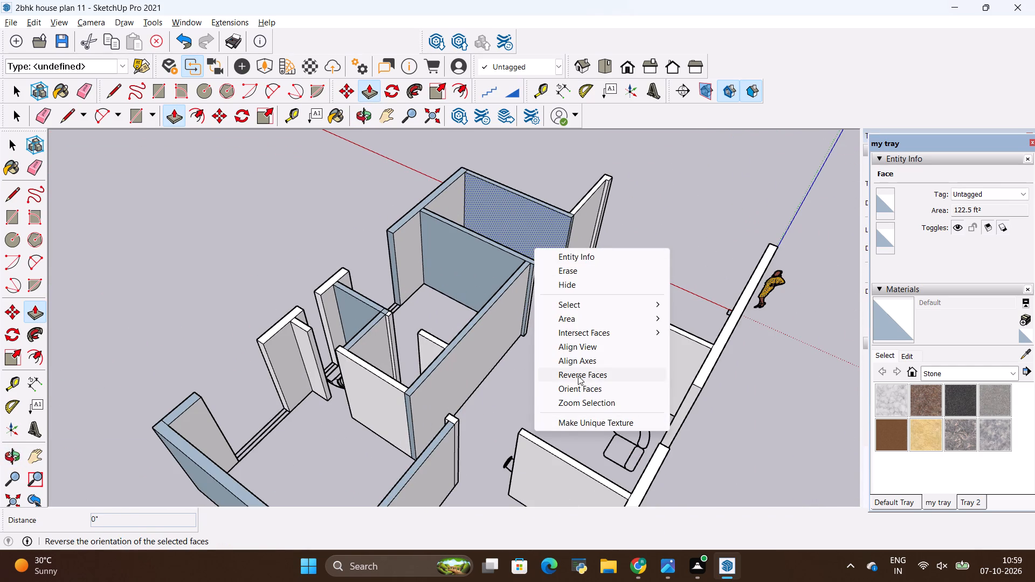
left_click(576, 375)
right_click(426, 268)
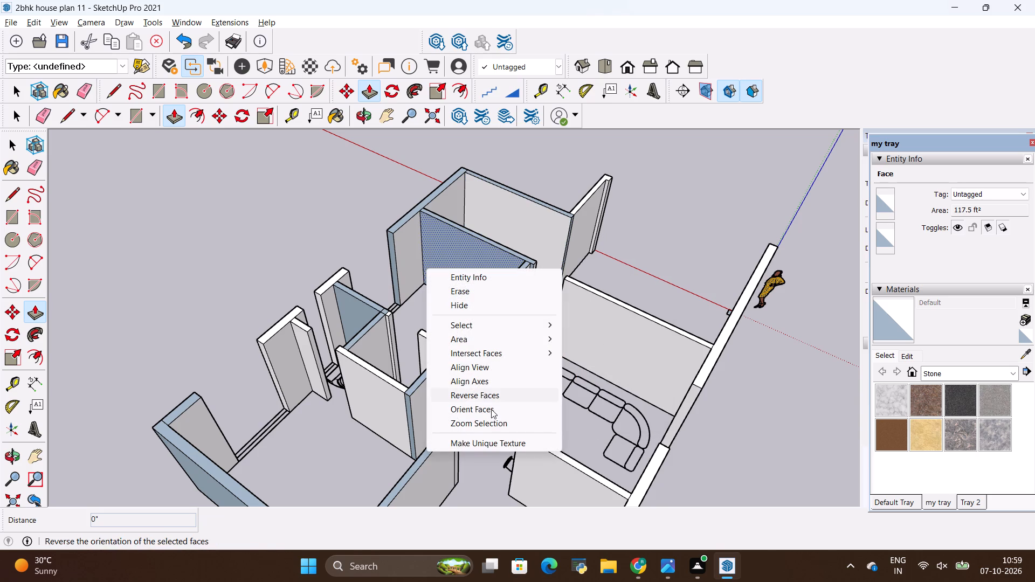
left_click(483, 394)
right_click(371, 310)
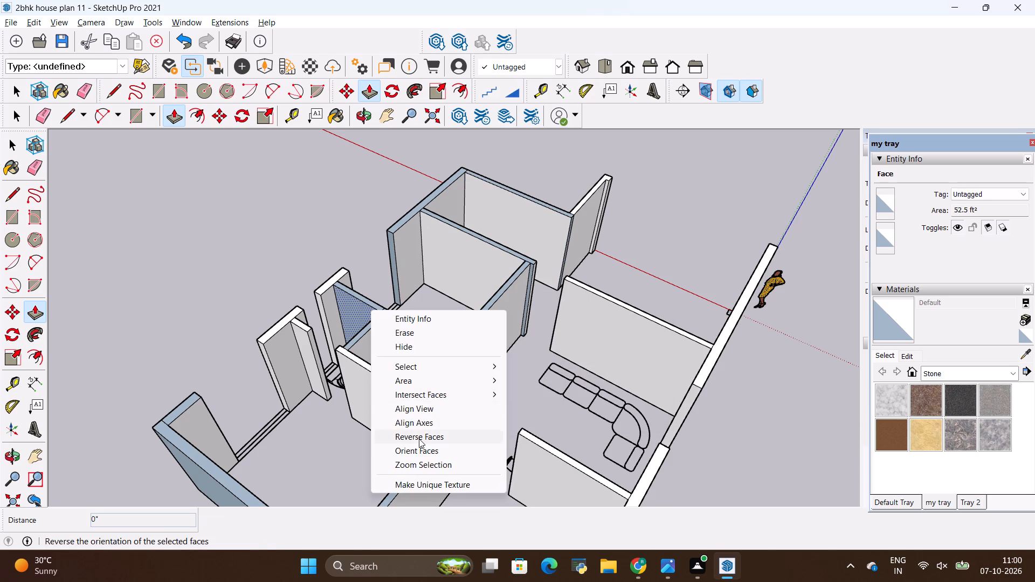
left_click(419, 435)
Reverse the full-width outward face of the house's rear outer wall.
scroll(419, 435, "down", 8)
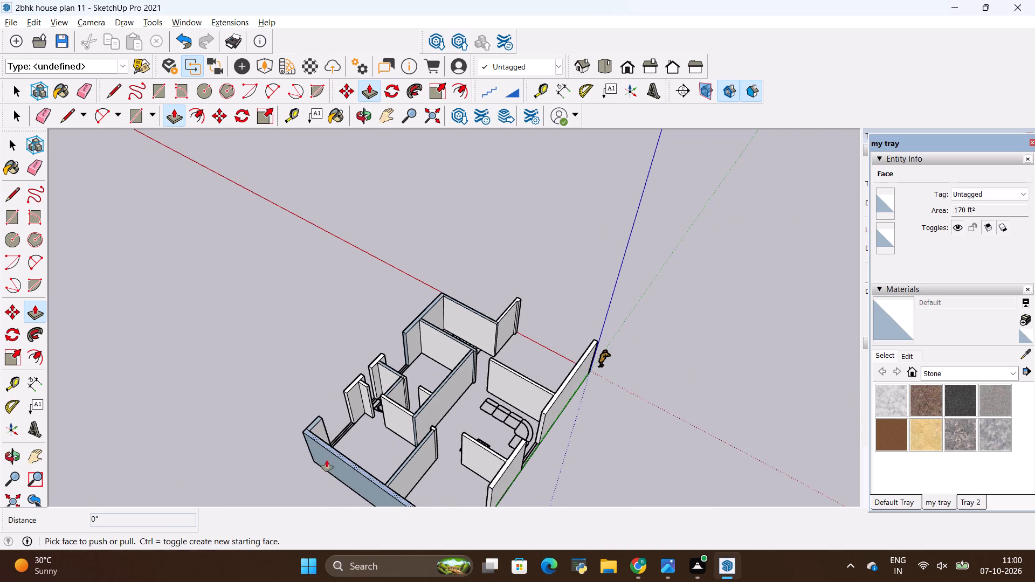
middle_click_drag(327, 460, 471, 353)
right_click(490, 454)
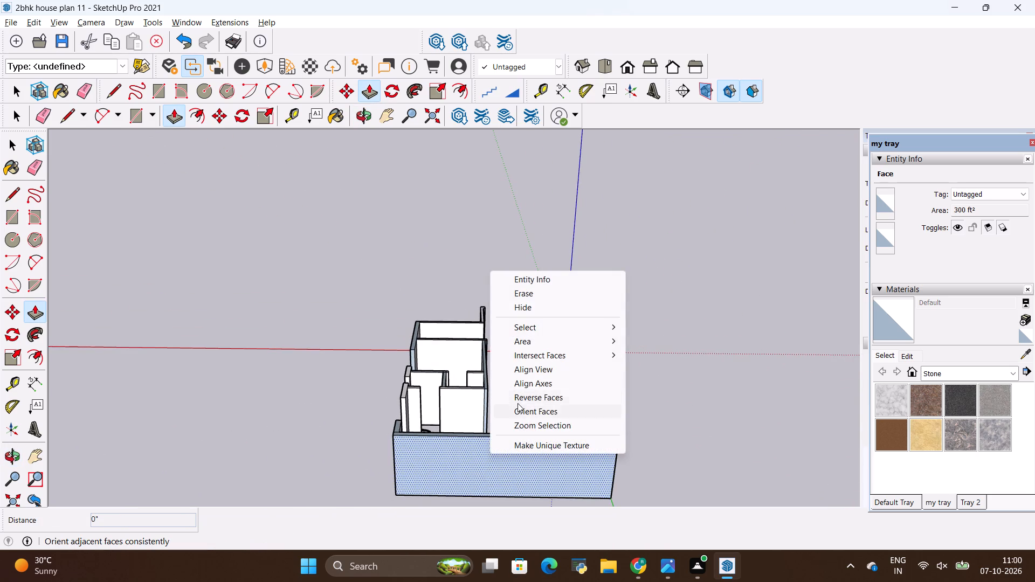
left_click(519, 399)
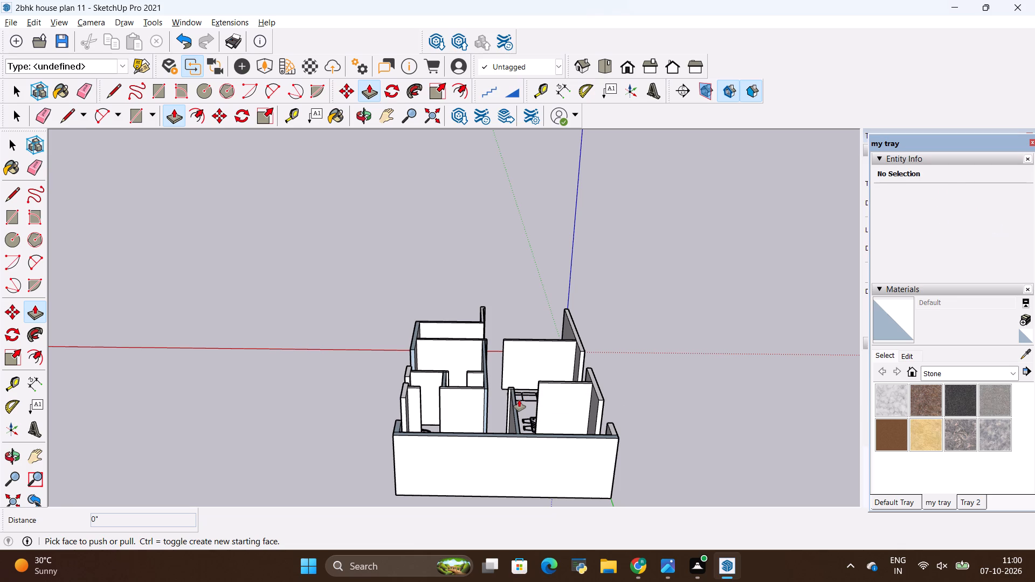
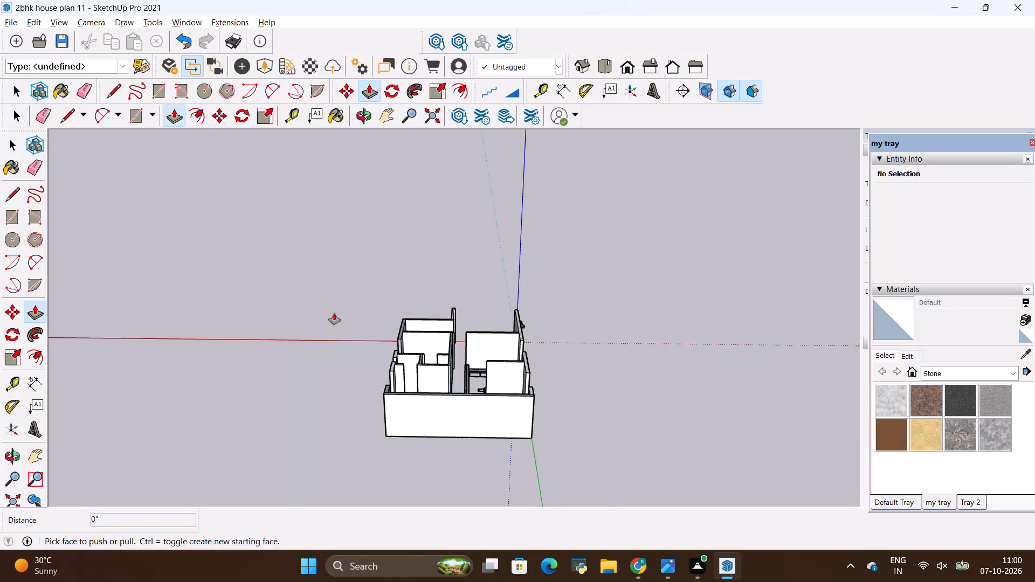
Reverse the blue outward face of the short wall stub at the rear corner on the bathroom side.
middle_click_drag(299, 414, 579, 460)
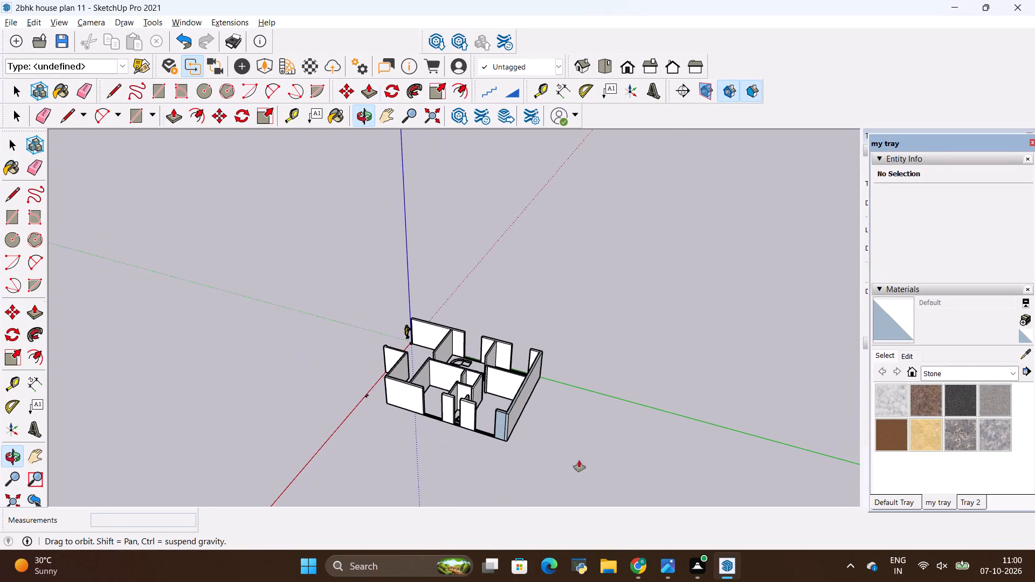
scroll(484, 419, "up", 12)
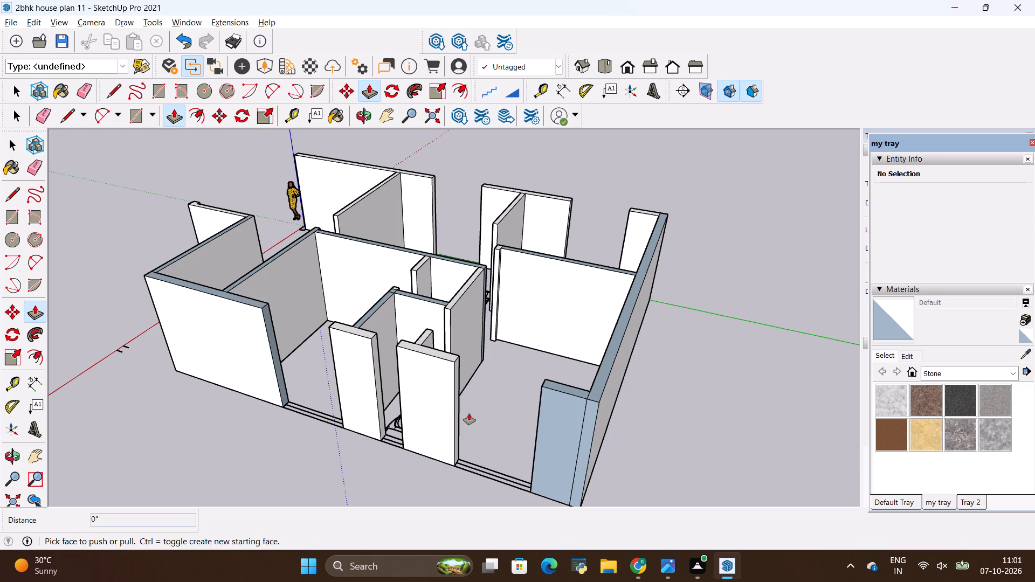
scroll(473, 425, "down", 4)
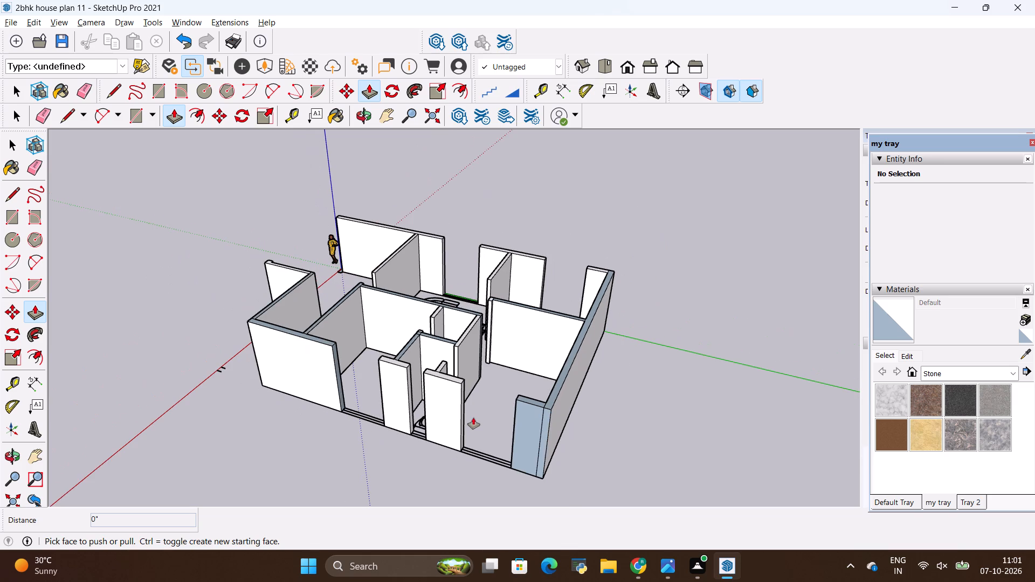
scroll(477, 445, "up", 3)
scroll(477, 446, "down", 3)
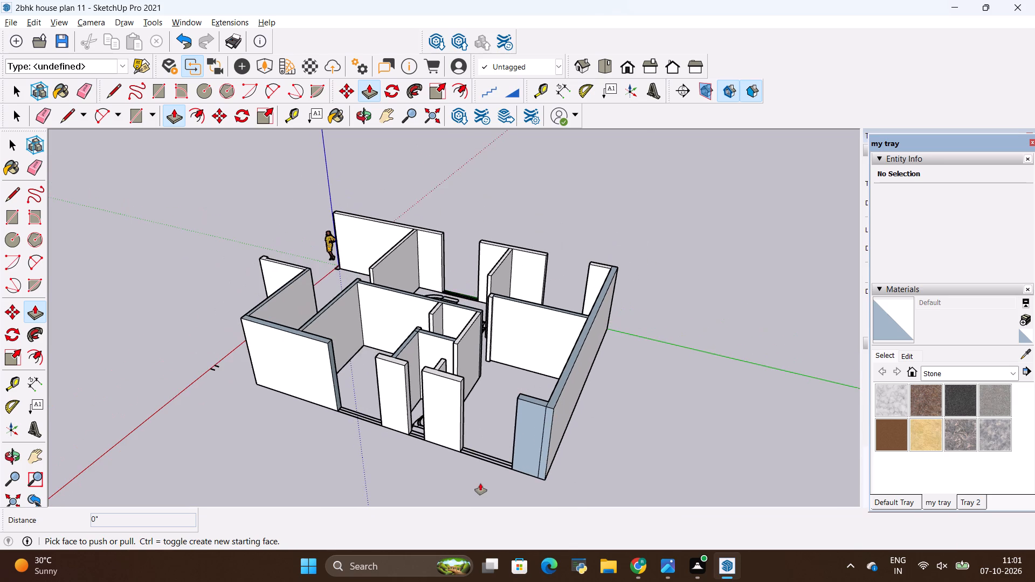
middle_click_drag(480, 483, 619, 444)
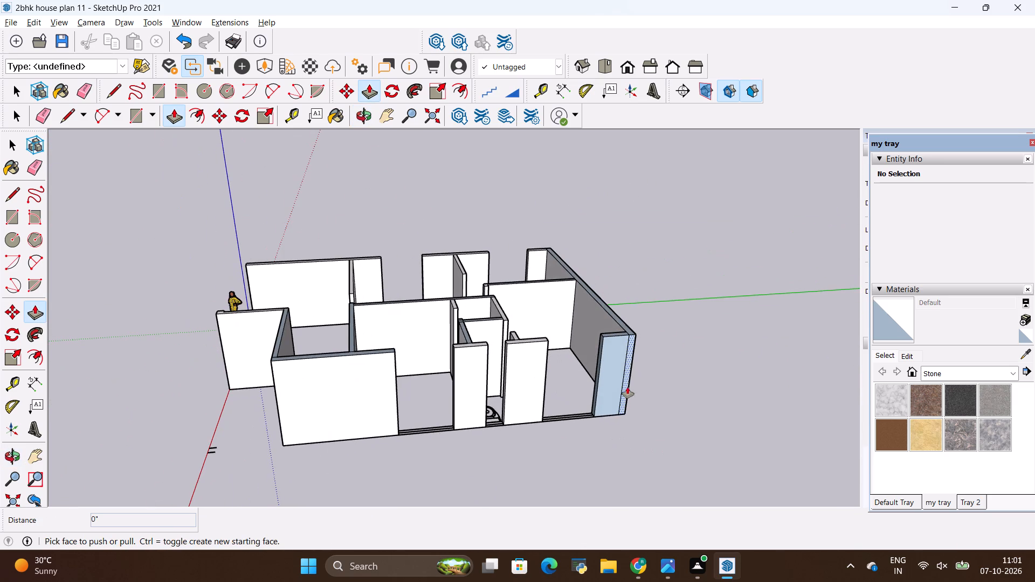
right_click(609, 374)
left_click(661, 316)
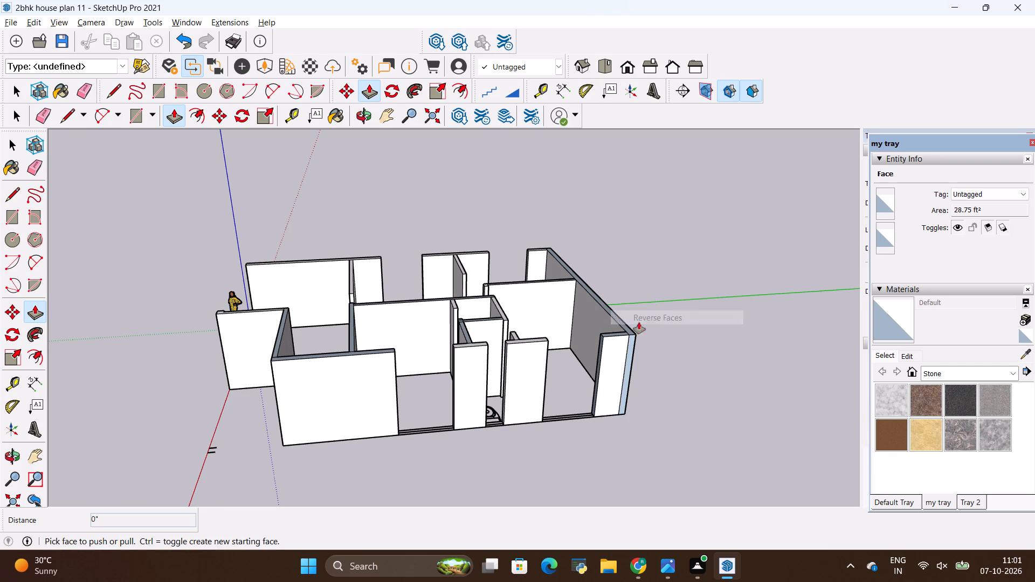
Examine the wall model from several sides for any remaining reversed faces.
scroll(318, 325, "down", 3)
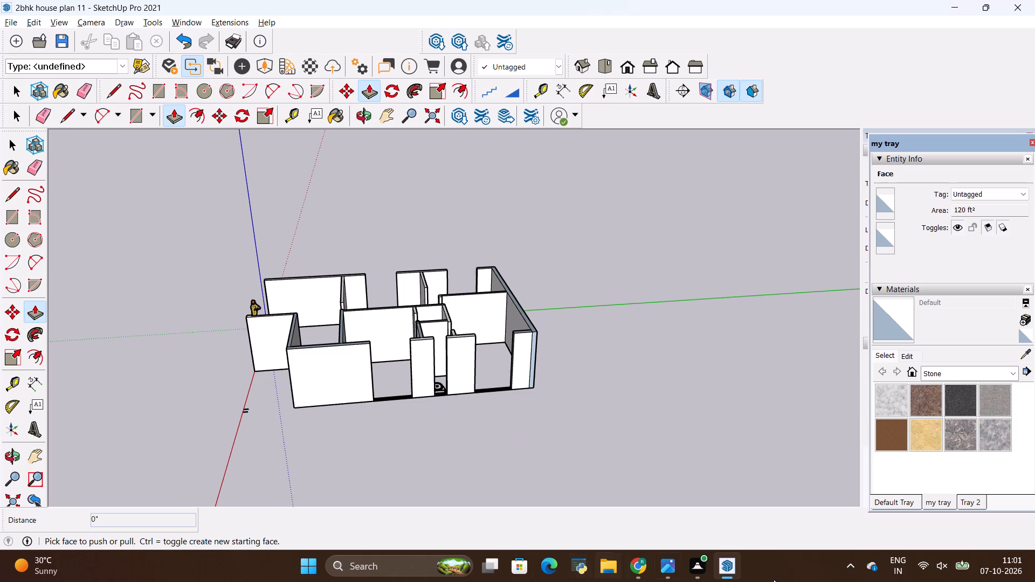
scroll(979, 153, "down", 1)
scroll(944, 237, "down", 4)
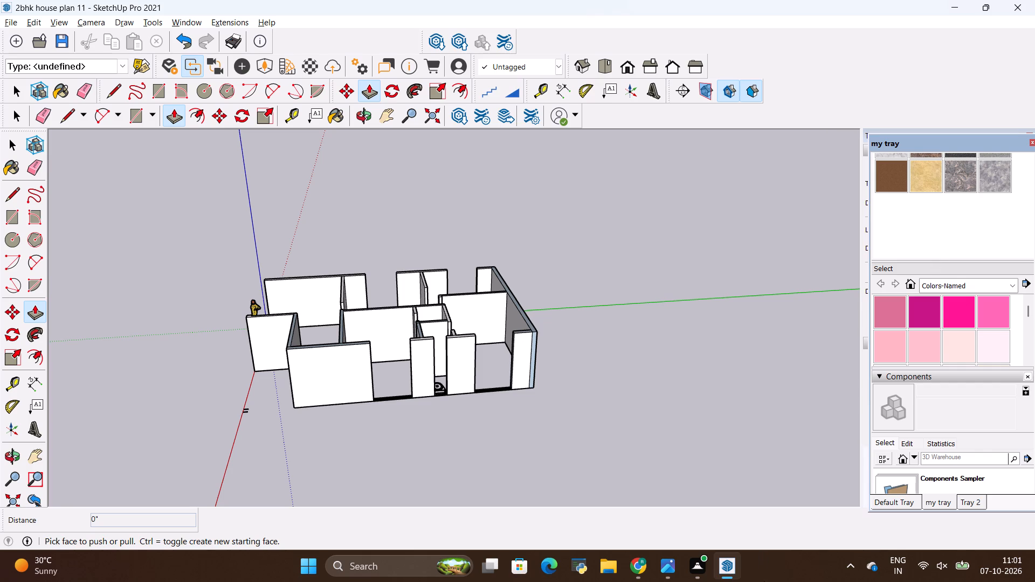
scroll(762, 581, "up", 3)
scroll(727, 581, "down", 2)
scroll(596, 430, "down", 4)
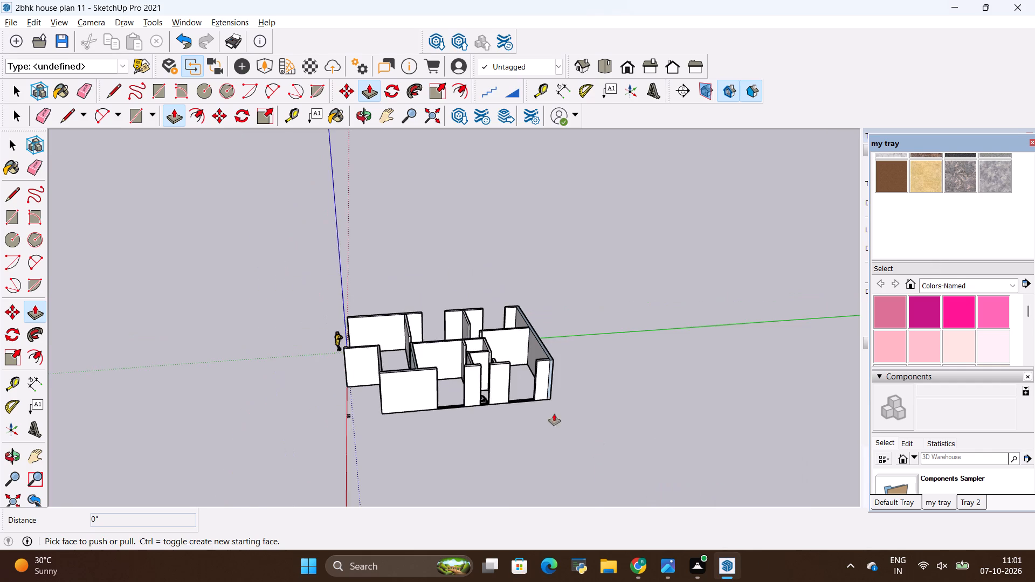
scroll(508, 366, "up", 2)
scroll(572, 322, "down", 1)
middle_click_drag(595, 312, 534, 439)
scroll(515, 383, "up", 3)
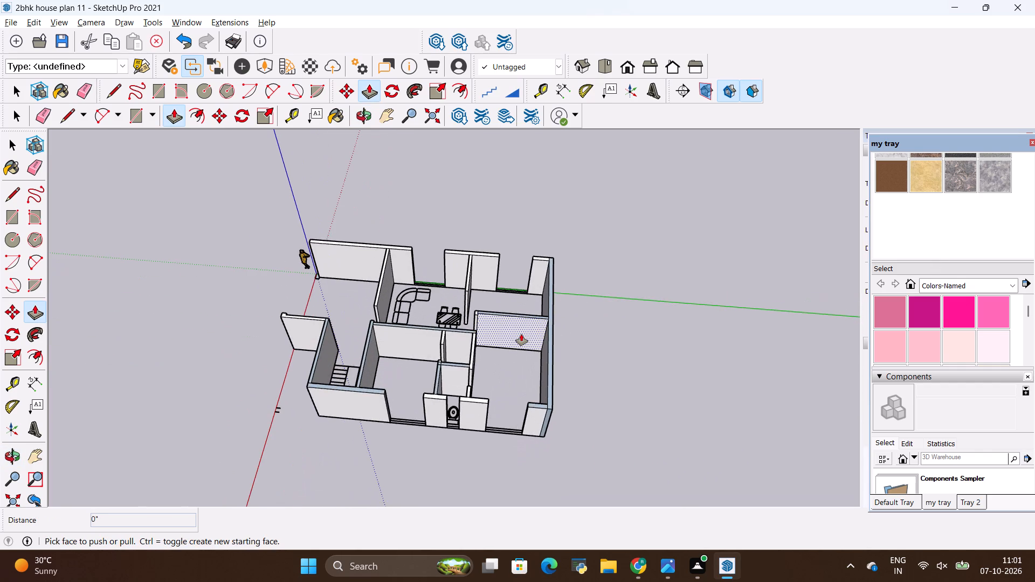
scroll(523, 322, "up", 1)
scroll(522, 322, "down", 1)
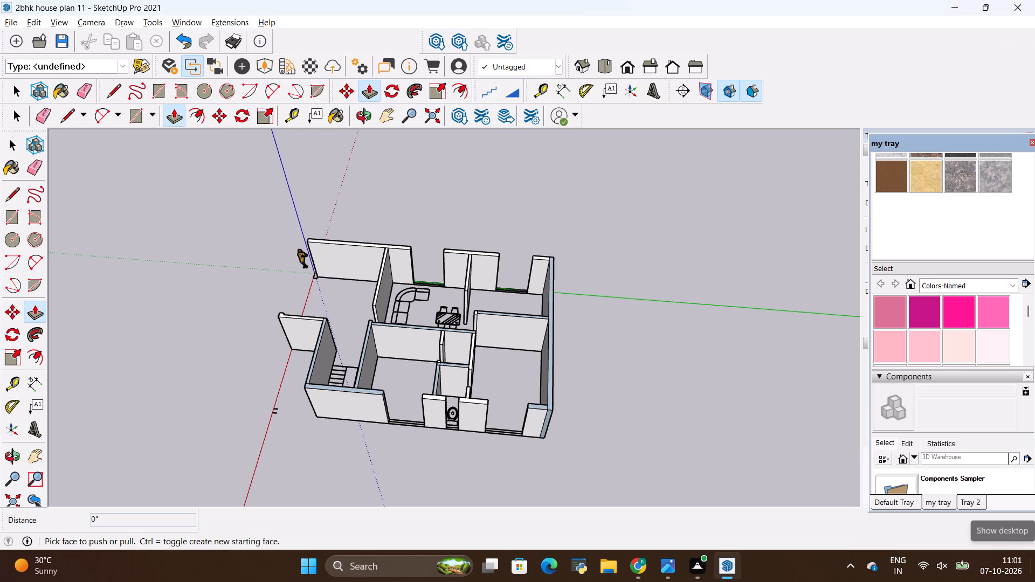
scroll(679, 376, "down", 4)
scroll(472, 364, "down", 2)
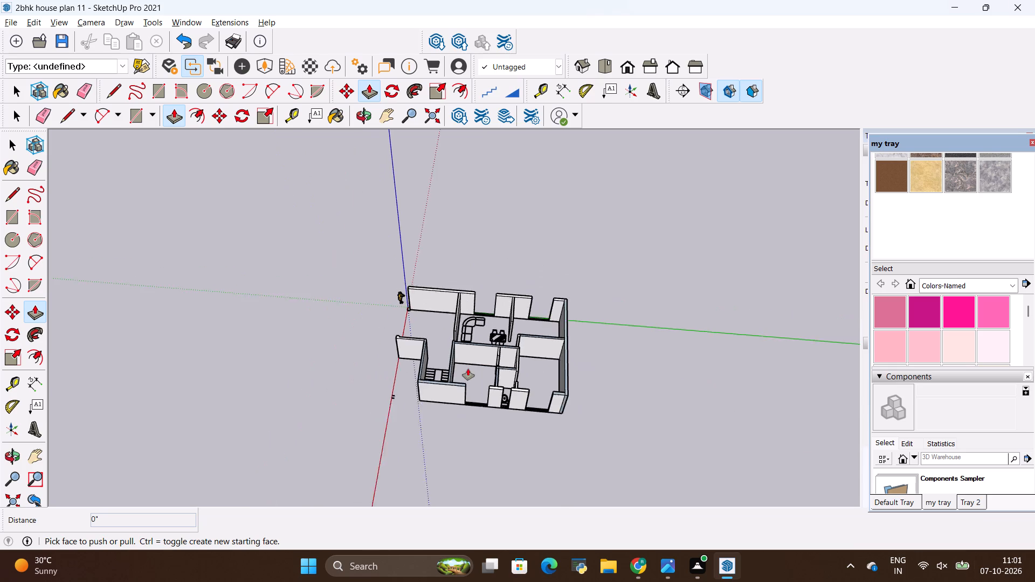
scroll(468, 369, "down", 3)
middle_click_drag(435, 479, 709, 354)
scroll(493, 351, "up", 7)
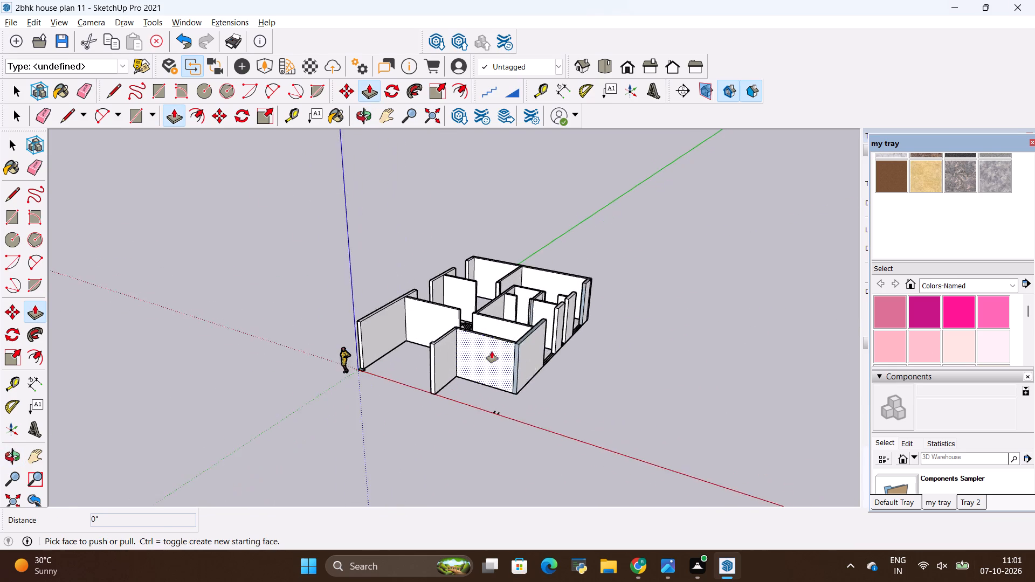
scroll(492, 351, "up", 3)
middle_click_drag(503, 317, 677, 332)
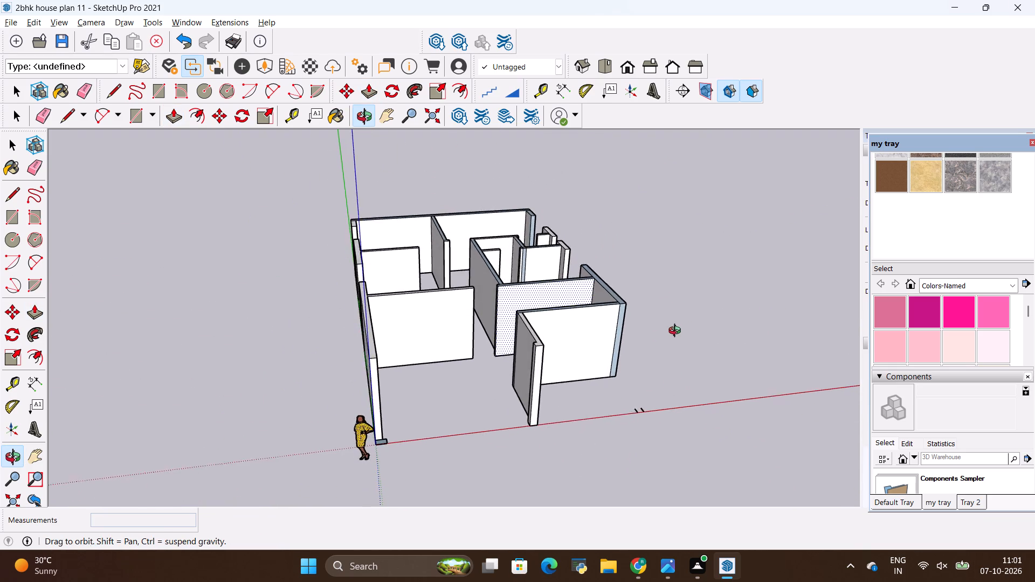
middle_click_drag(677, 332, 582, 446)
scroll(599, 371, "down", 10)
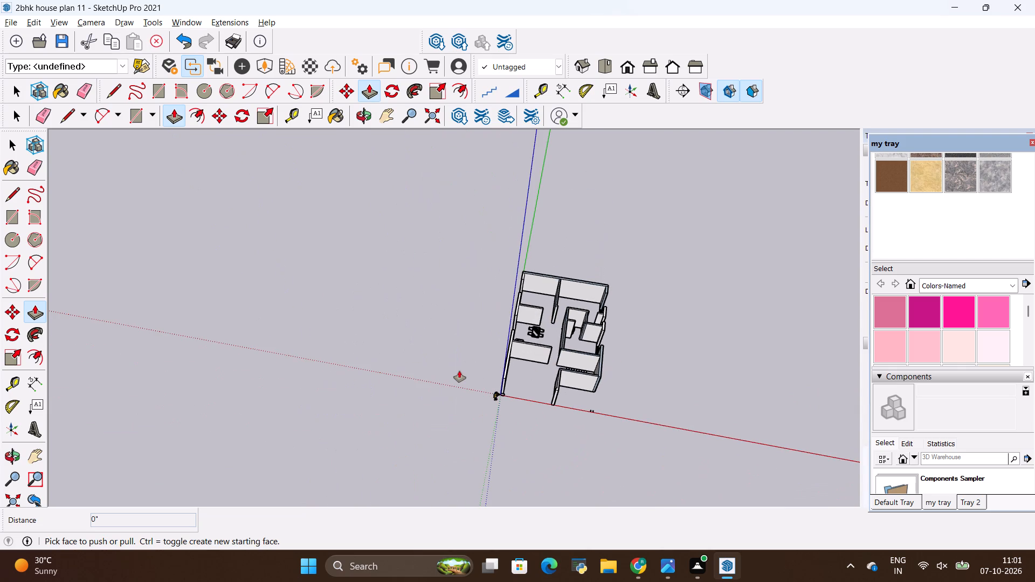
Place a guide 2' below the top edge of the outer wall that runs along the green axis.
middle_click_drag(457, 371, 705, 266)
middle_click_drag(464, 327, 530, 365)
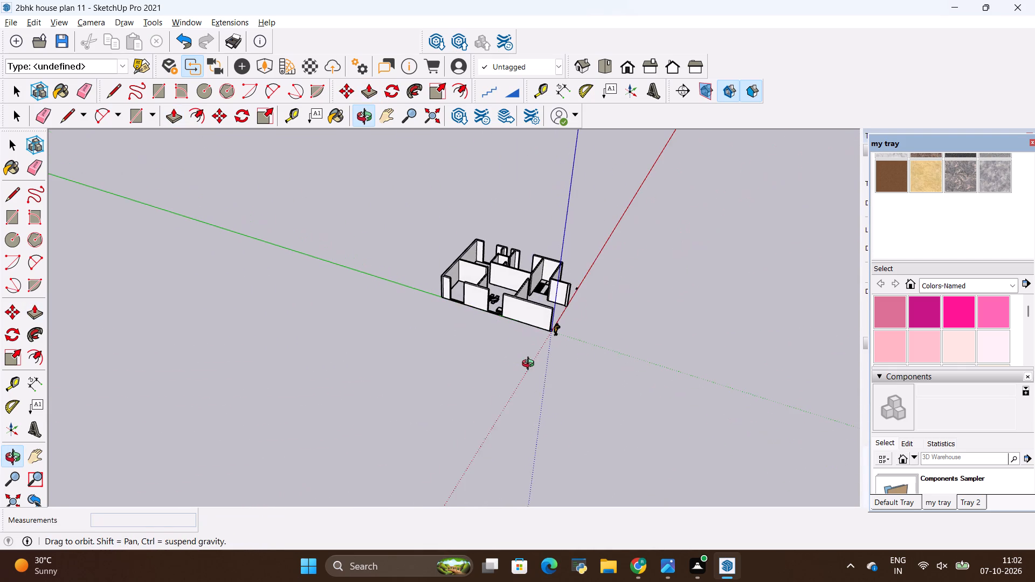
middle_click_drag(530, 365, 530, 365)
scroll(502, 305, "up", 3)
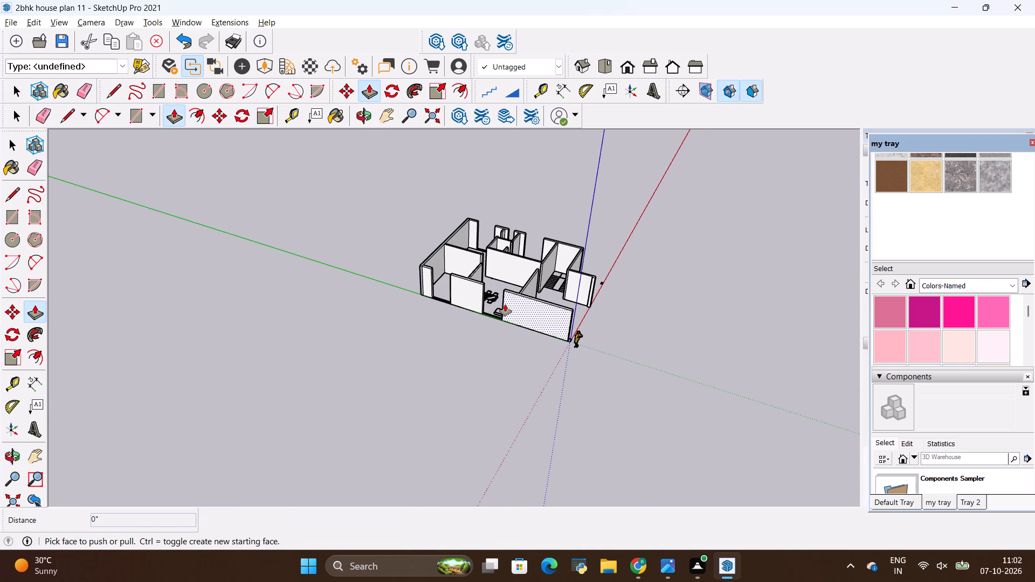
middle_click_drag(495, 306, 576, 280)
scroll(535, 268, "up", 7)
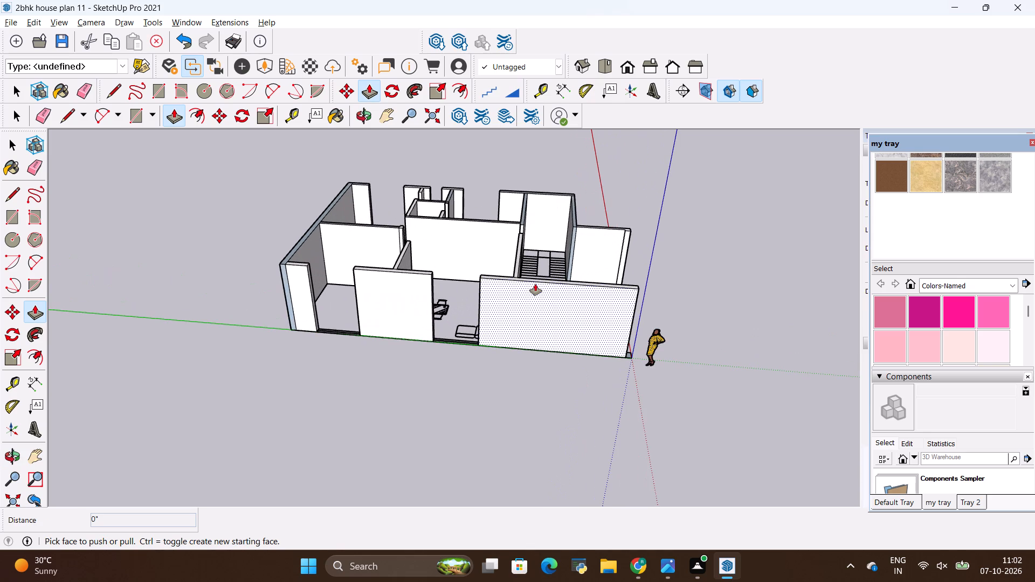
key("t")
scroll(537, 295, "up", 3)
left_click(547, 282)
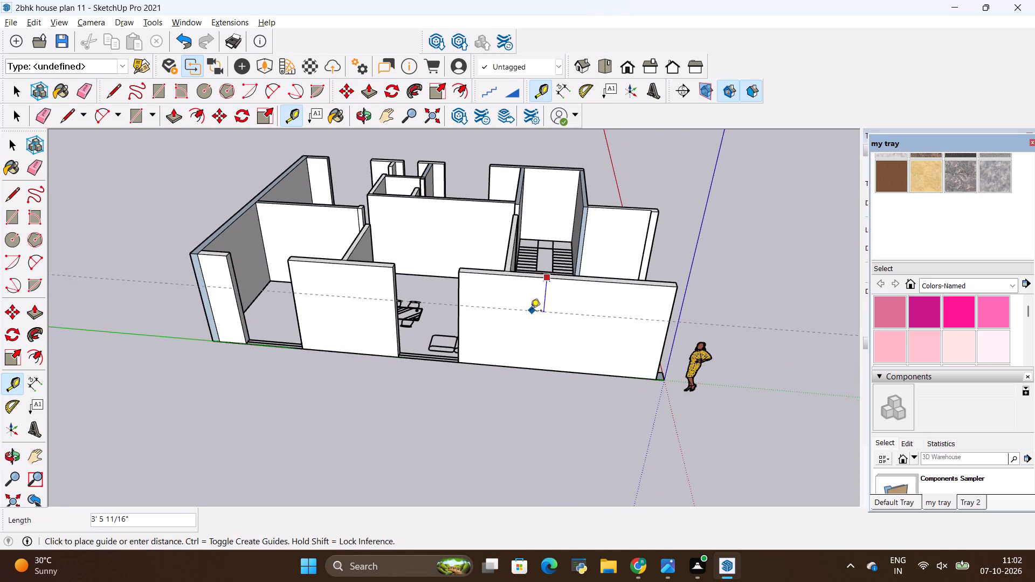
key("BackSpace")
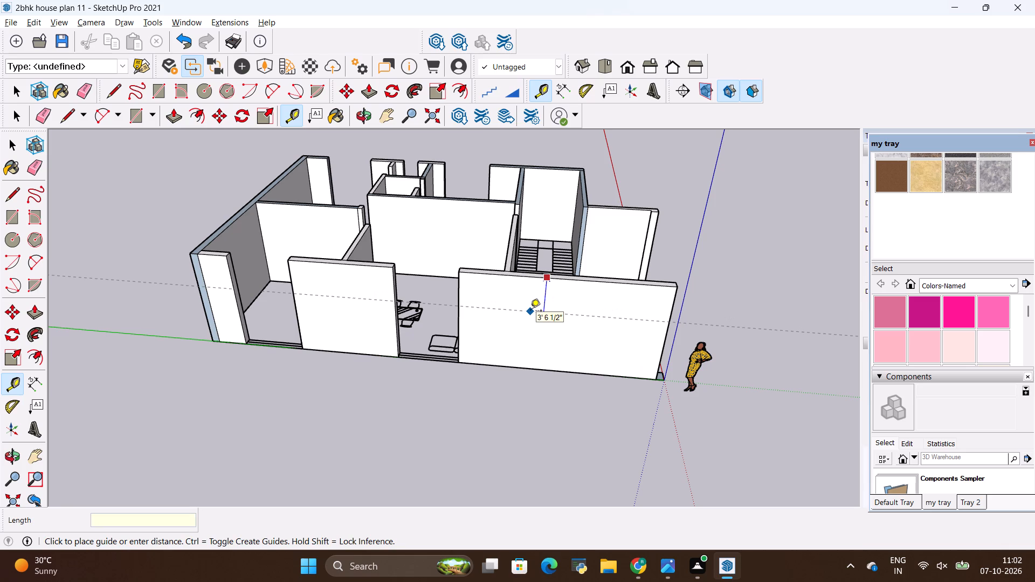
key("2")
key("apostrophe")
key("Return")
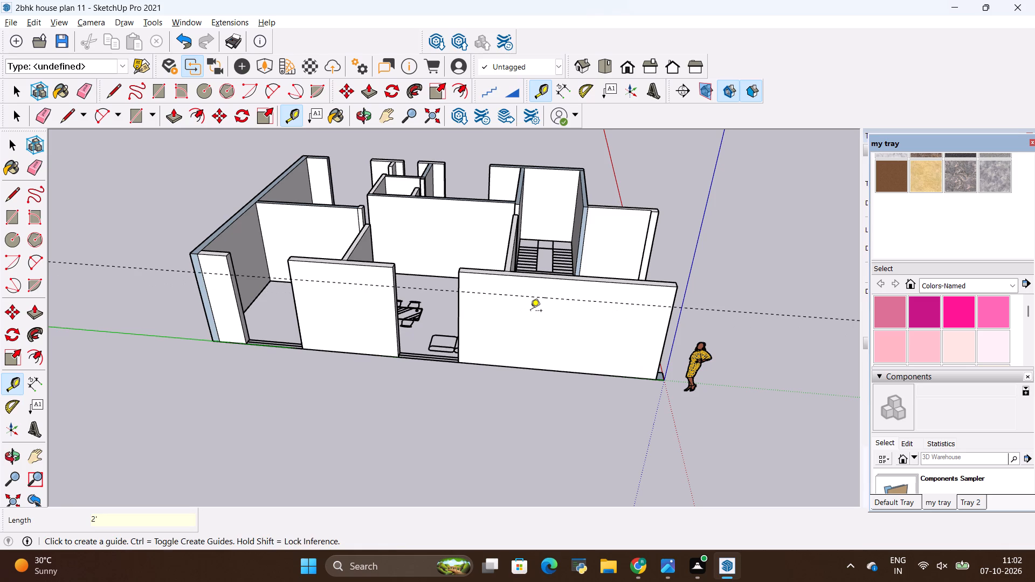
Place a second guide 5' below the first one on the same outer wall.
left_click(544, 299)
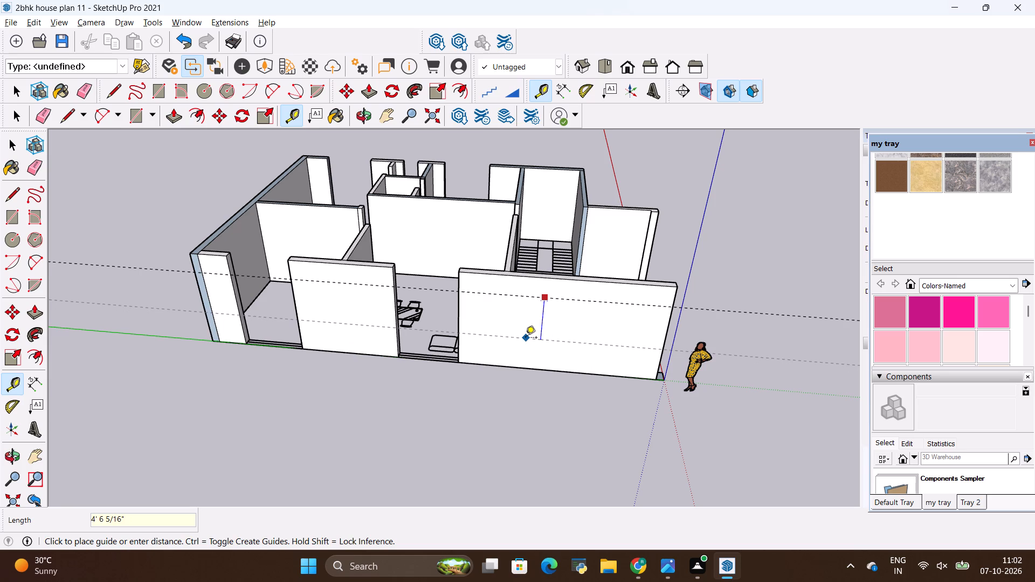
key("BackSpace")
key("5")
key("apostrophe")
key("Return")
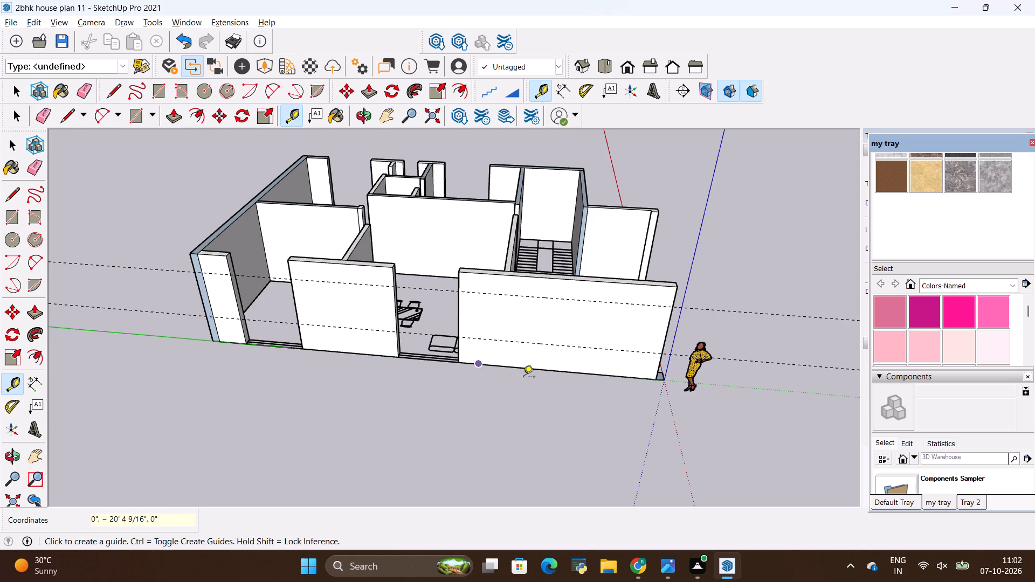
Draw lines across the 9" end face of the corner wall stub at both guide heights, beside the opening farthest from the origin.
key("l")
middle_click_drag(555, 373, 401, 390)
scroll(253, 260, "up", 4)
scroll(263, 129, "up", 1)
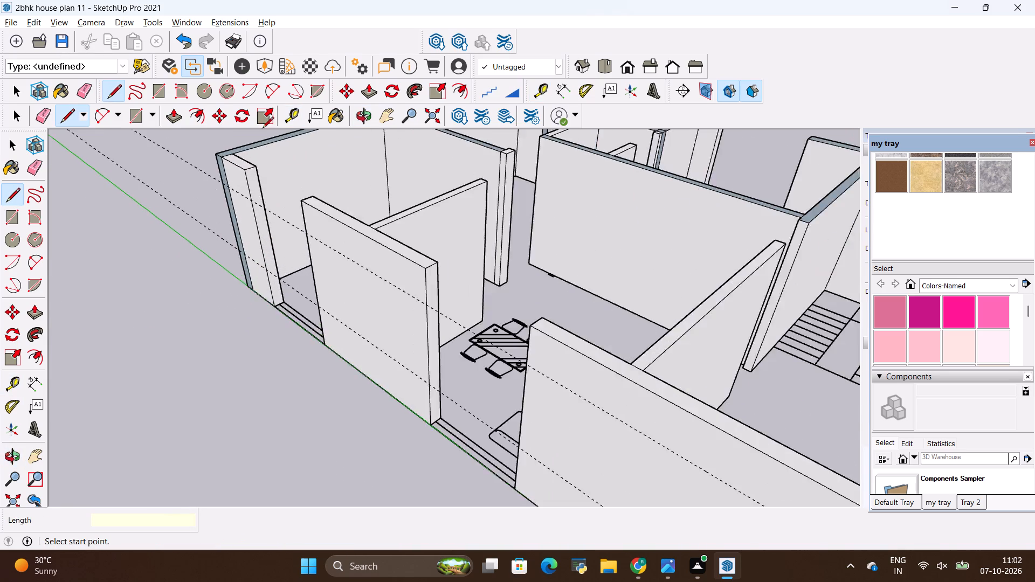
scroll(263, 129, "up", 1)
scroll(244, 224, "up", 3)
left_click(251, 212)
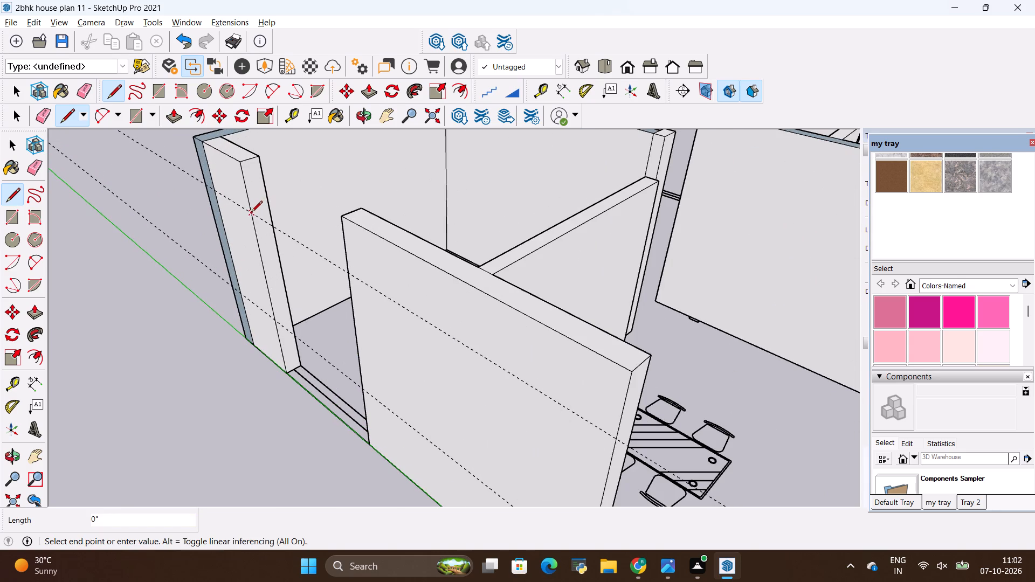
left_click(271, 203)
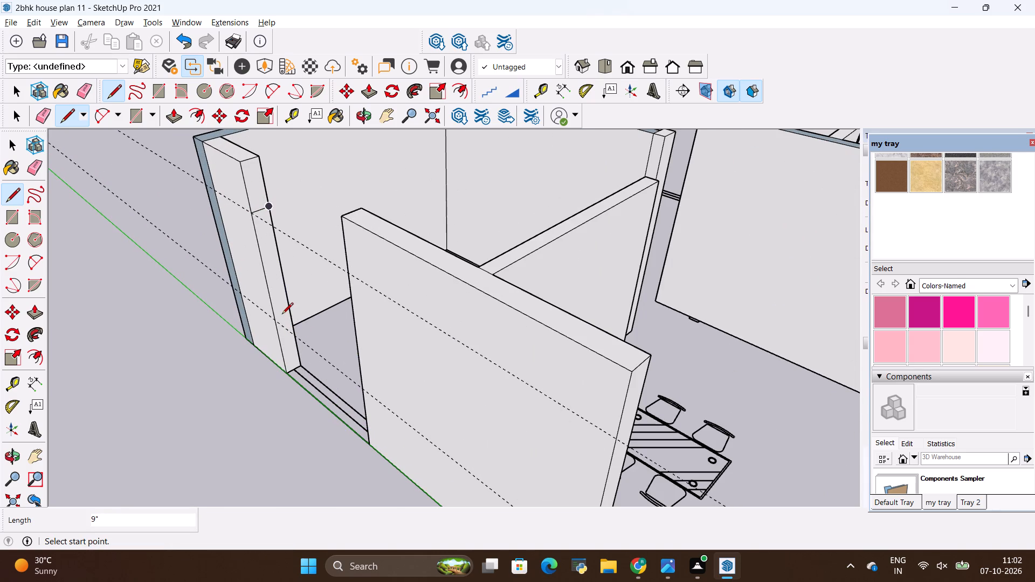
left_click(273, 320)
left_click(294, 312)
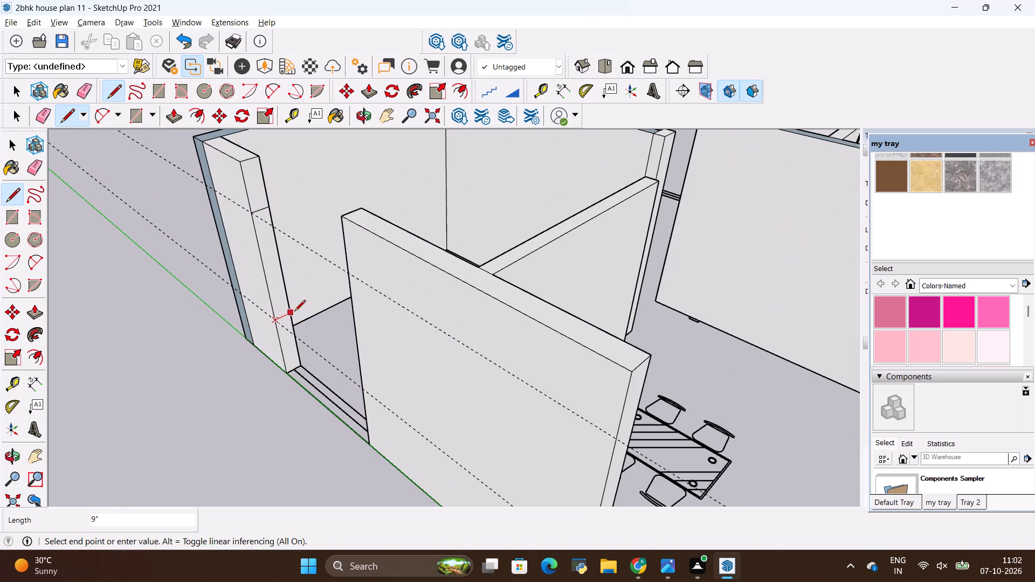
Push/Pull the stub's top and bottom end segments 6' across the opening to form the window's lintel and sill.
key("p")
left_click(258, 185)
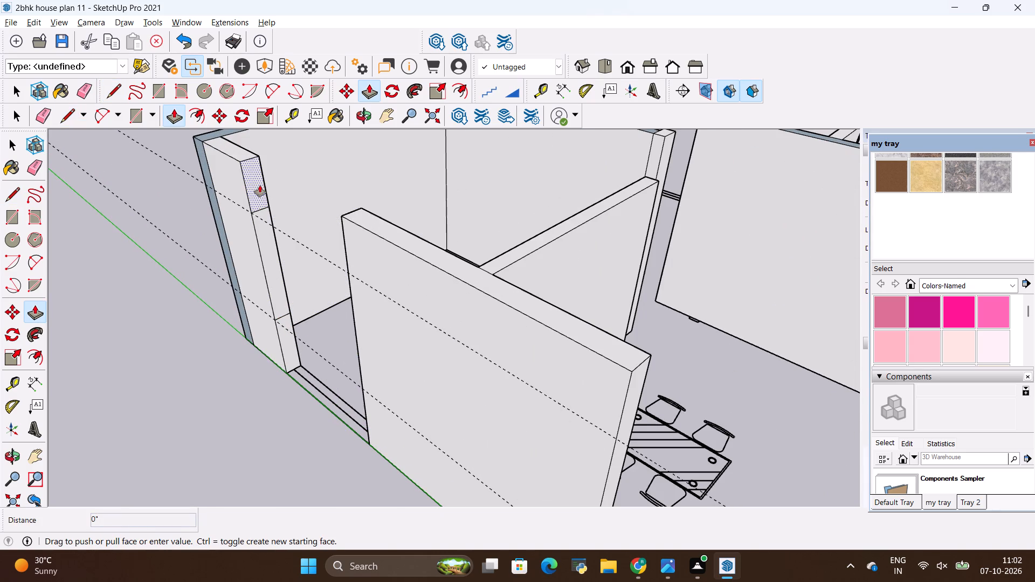
left_click(344, 211)
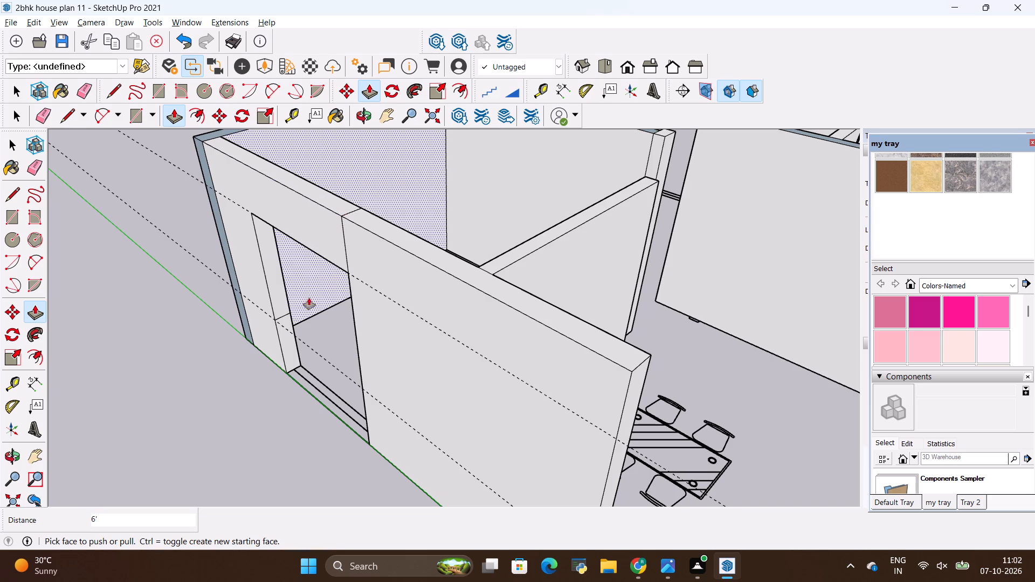
left_click(289, 323)
left_click(366, 371)
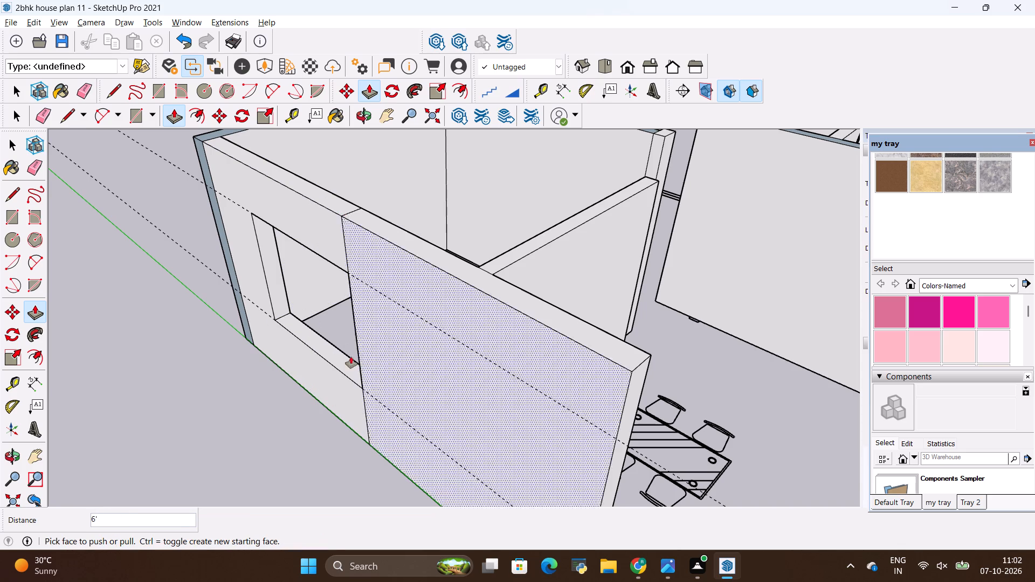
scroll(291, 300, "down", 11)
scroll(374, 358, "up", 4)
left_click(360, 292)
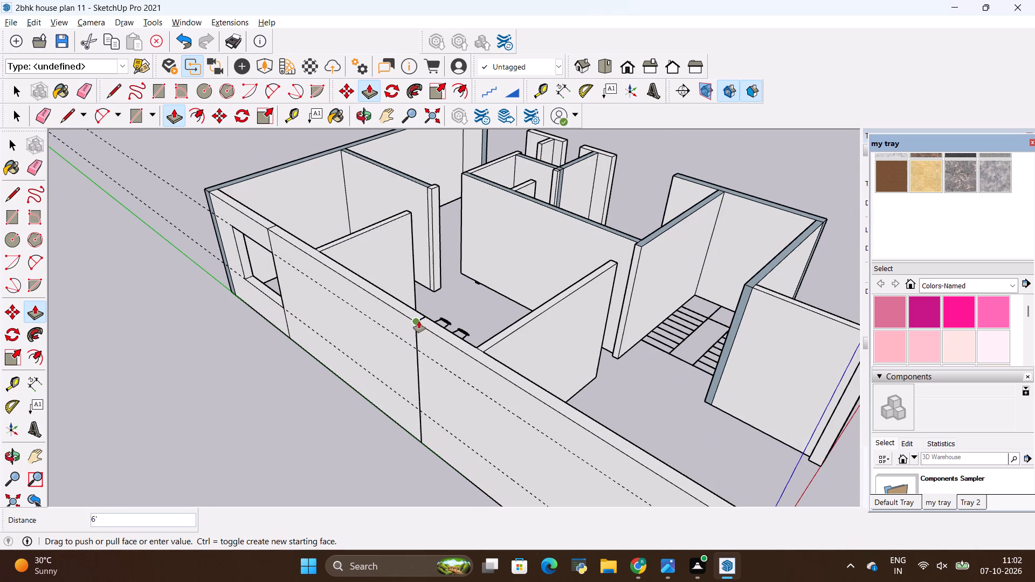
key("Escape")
Draw lines across the 9" wall end face at both guide heights, beside the green-axis wall's opening at the dining table.
key("l")
scroll(353, 301, "up", 3)
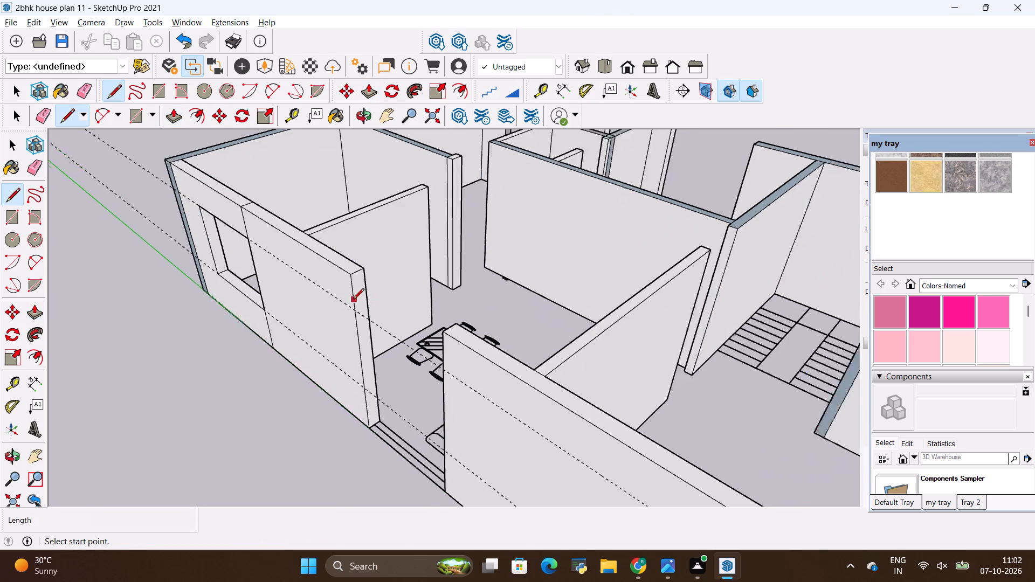
scroll(353, 300, "up", 1)
left_click(358, 314)
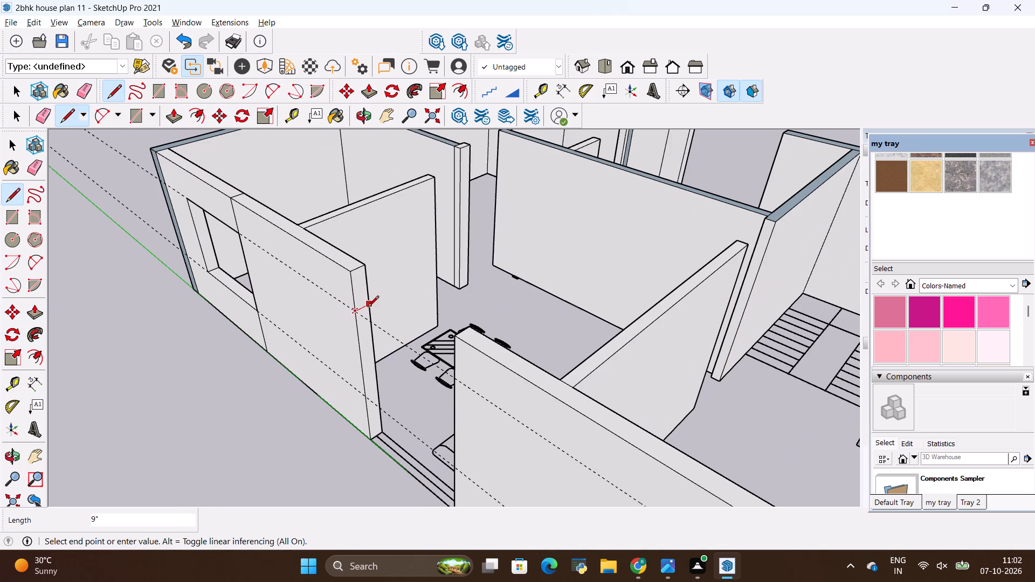
left_click(368, 308)
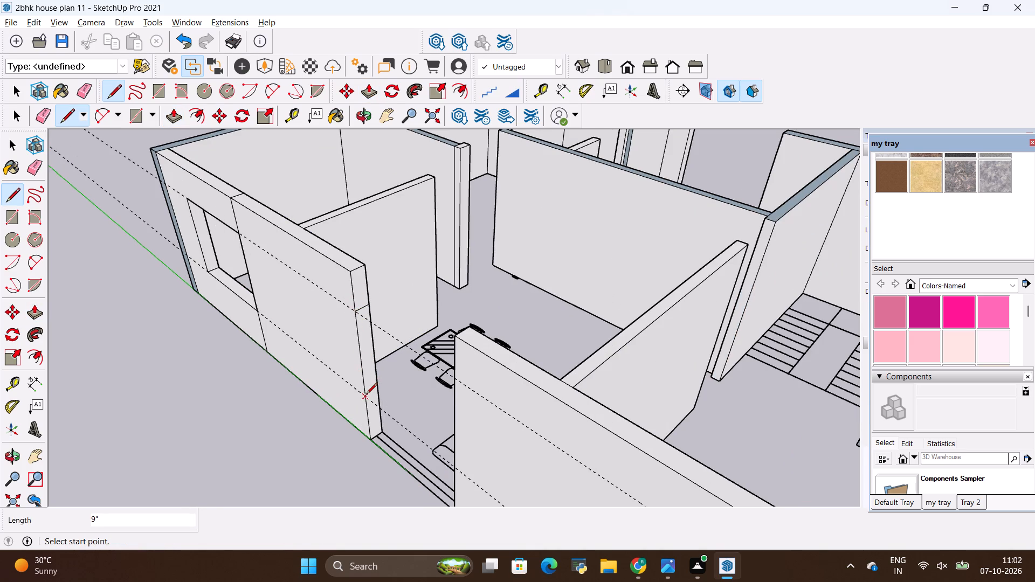
left_click(366, 395)
left_click(374, 386)
Push/Pull the end face's top and bottom segments 6' across the dining-side opening to form the window's lintel and sill.
key("p")
left_click(362, 296)
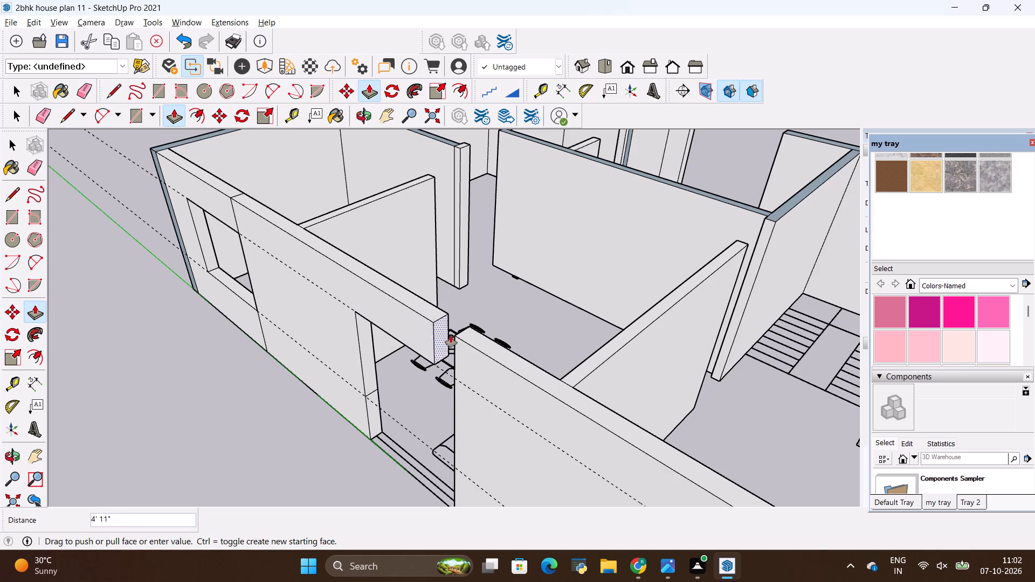
left_click(457, 336)
scroll(370, 359, "down", 4)
scroll(349, 411, "up", 3)
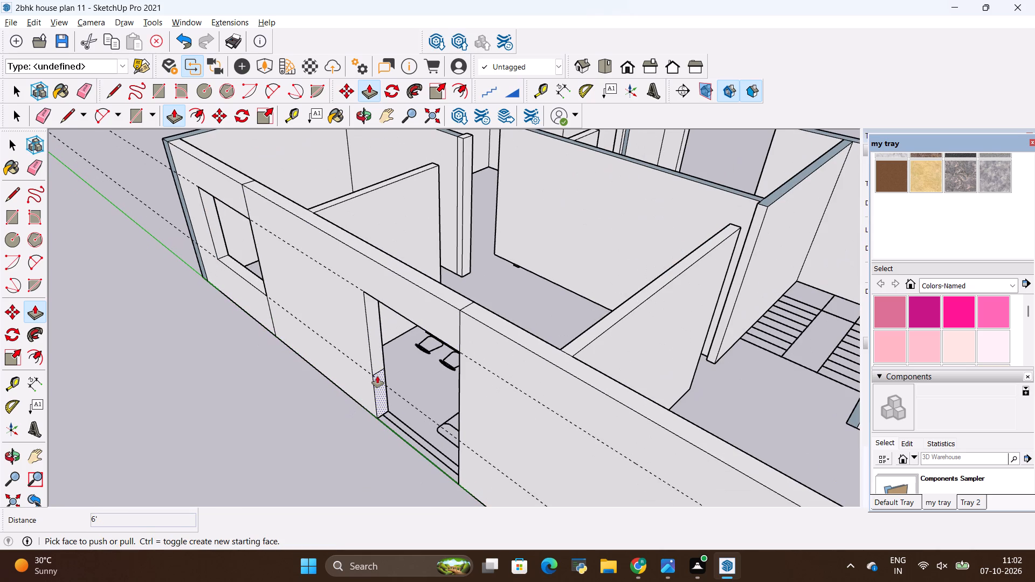
left_click(378, 376)
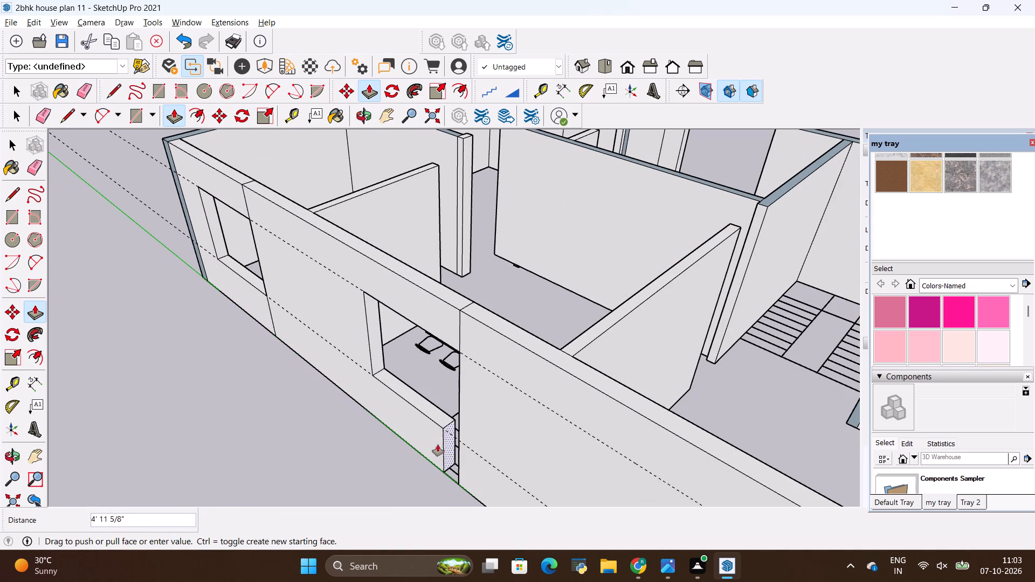
scroll(458, 449, "up", 4)
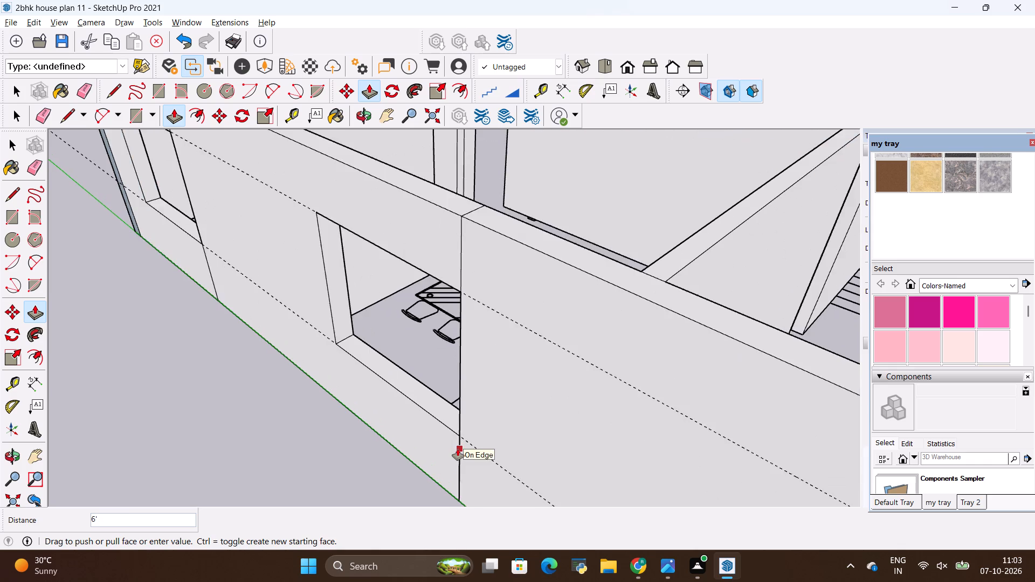
scroll(458, 449, "down", 4)
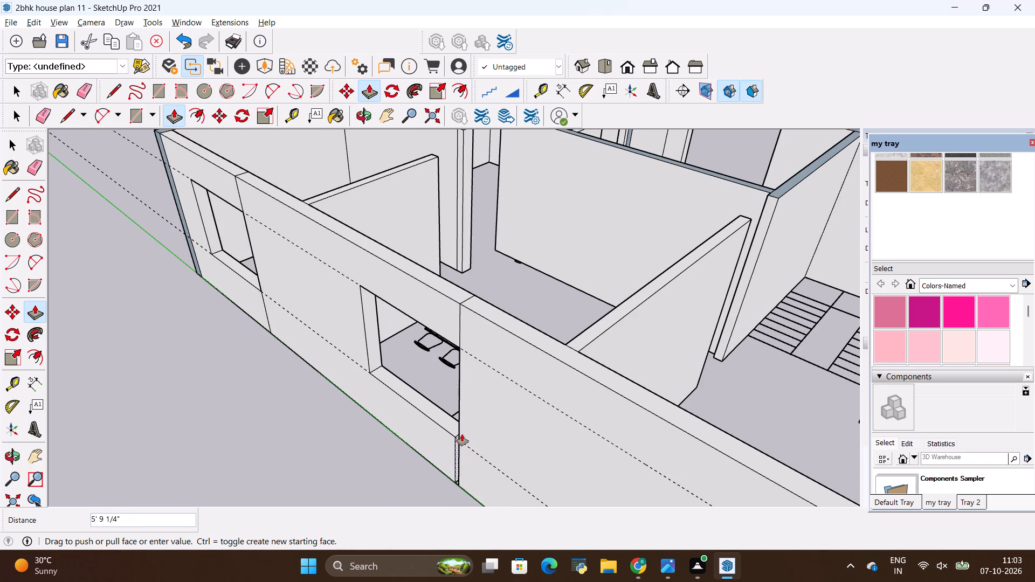
middle_click_drag(425, 456, 509, 425)
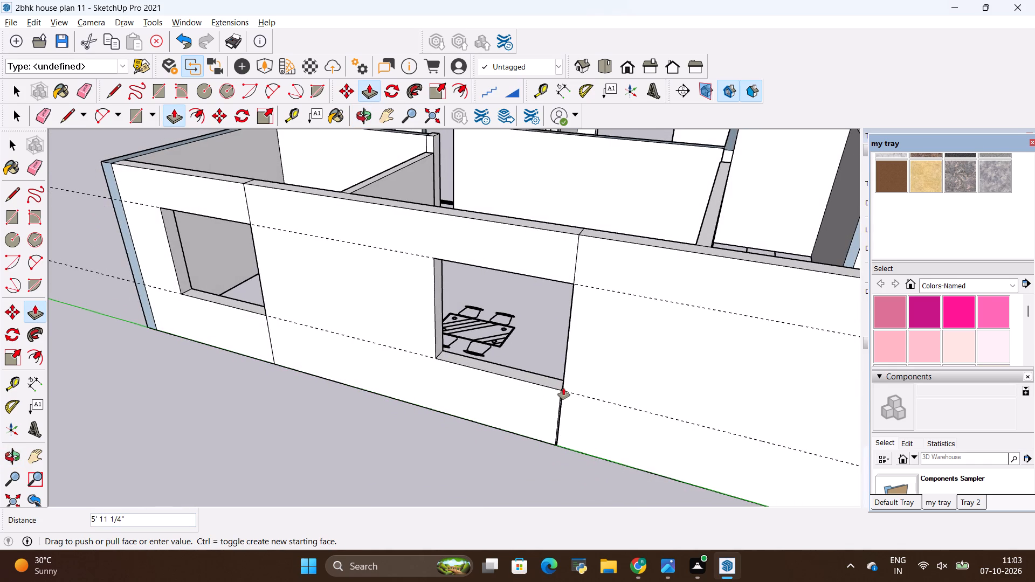
scroll(564, 387, "up", 14)
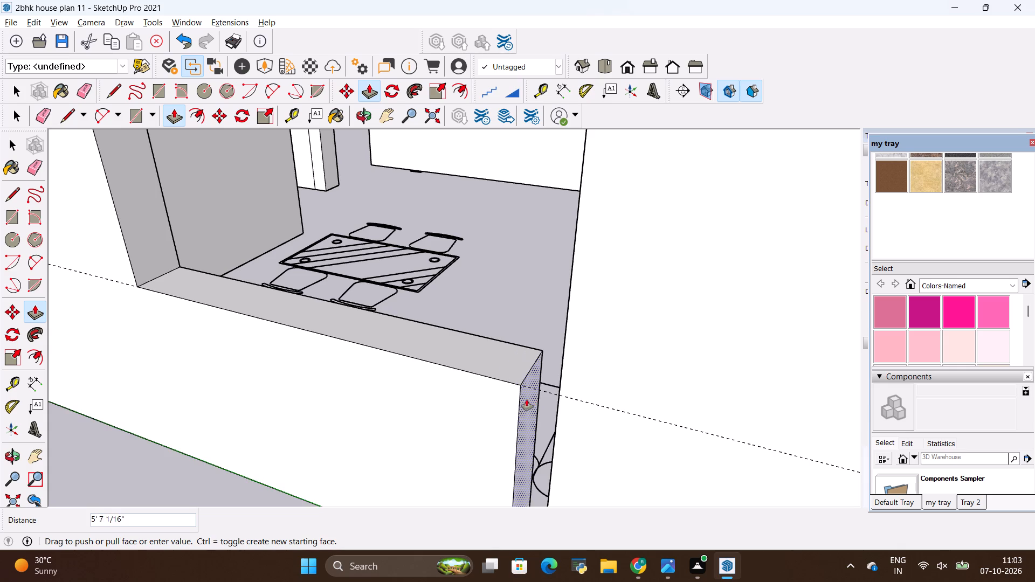
left_click(564, 388)
Erase the leftover seam lines below, above and on the wall top beside the dining-side window.
scroll(404, 401, "down", 7)
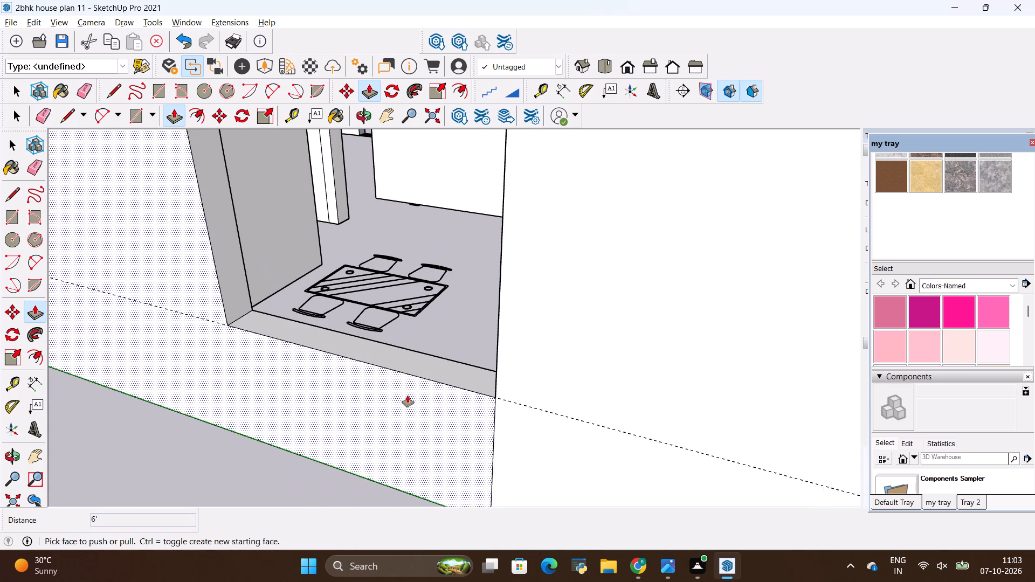
scroll(408, 396, "down", 4)
key("e")
left_click_drag(448, 414, 462, 417)
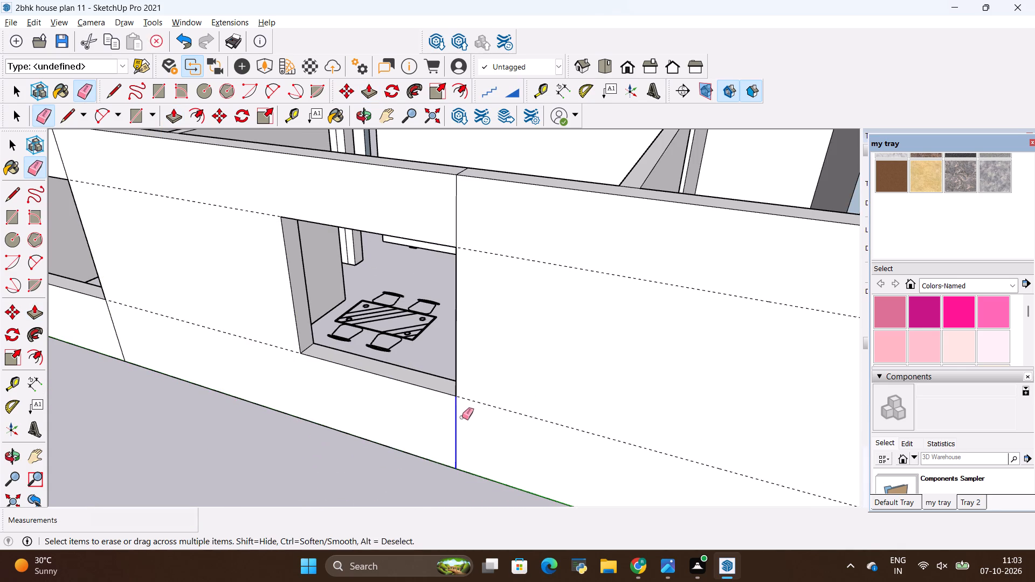
left_click_drag(462, 417, 466, 419)
left_click_drag(460, 218, 453, 216)
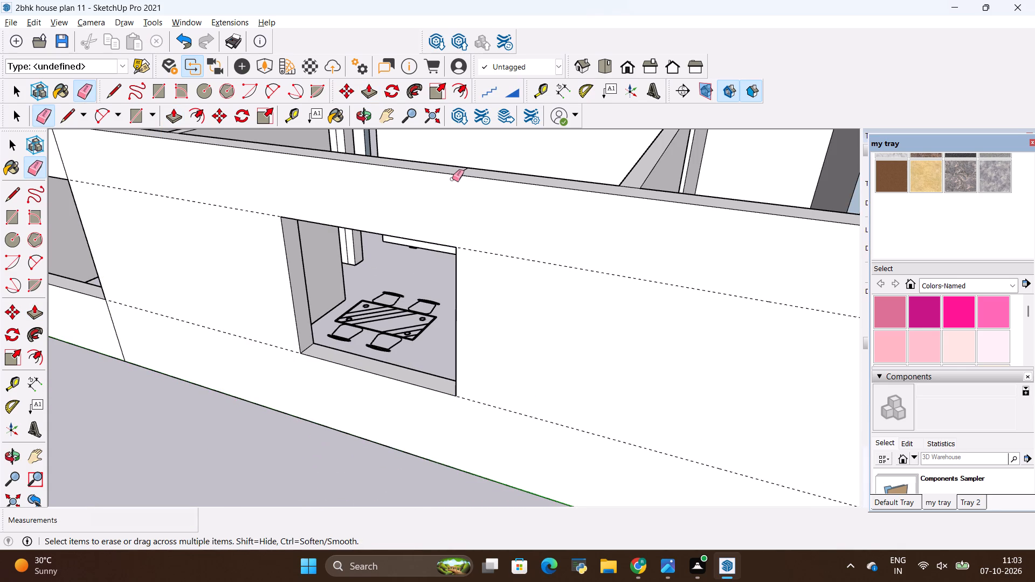
scroll(452, 178, "up", 7)
middle_click_drag(474, 169, 438, 218)
left_click_drag(441, 199, 464, 218)
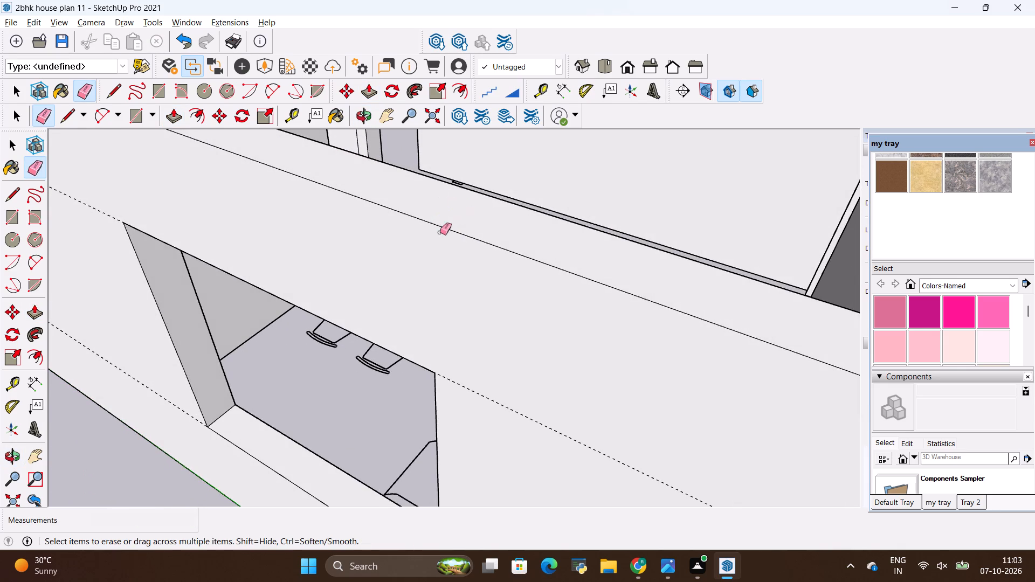
scroll(430, 233, "down", 11)
scroll(286, 213, "down", 3)
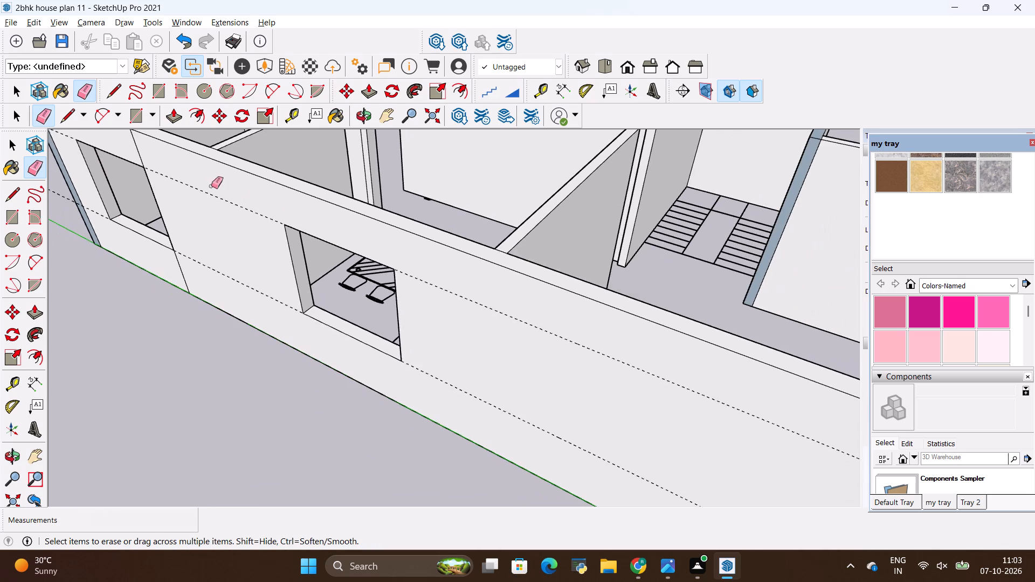
Erase the leftover seam lines on the wall top, above and below the window farthest from the origin.
scroll(458, 274, "down", 5)
scroll(198, 163, "up", 13)
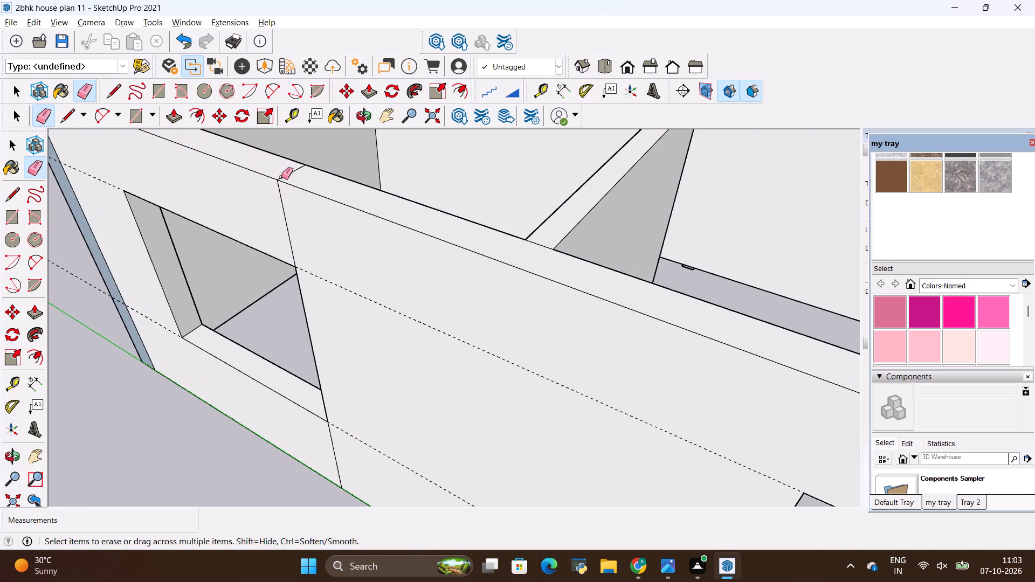
left_click_drag(282, 171, 290, 175)
left_click_drag(268, 212, 295, 219)
left_click_drag(308, 429, 332, 441)
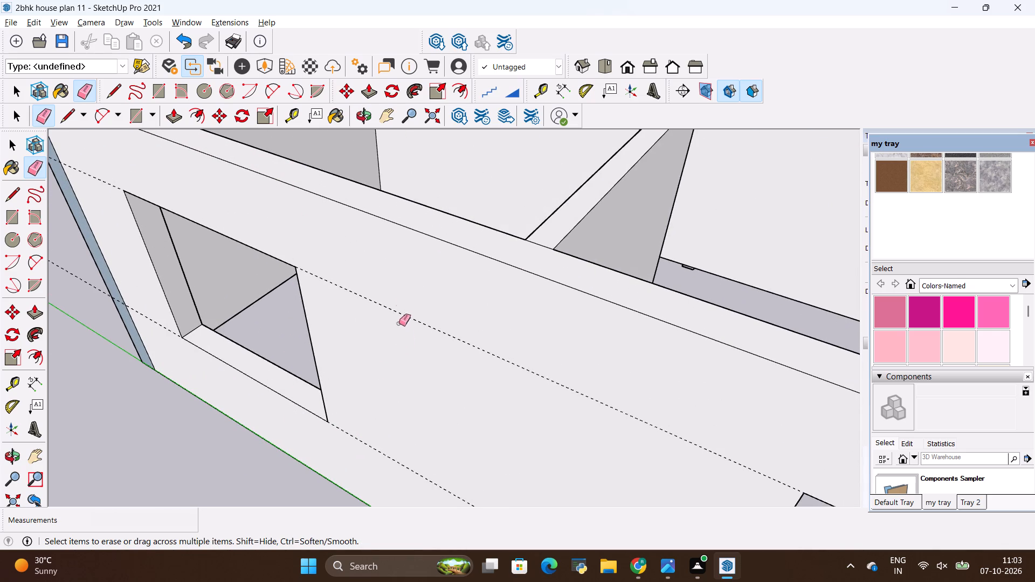
Erase both horizontal guides from the outer wall along the green axis.
left_click_drag(399, 296, 367, 456)
Place a guide 2' below the top edge of the outer wall opposite the one with the finished windows.
scroll(387, 435, "down", 6)
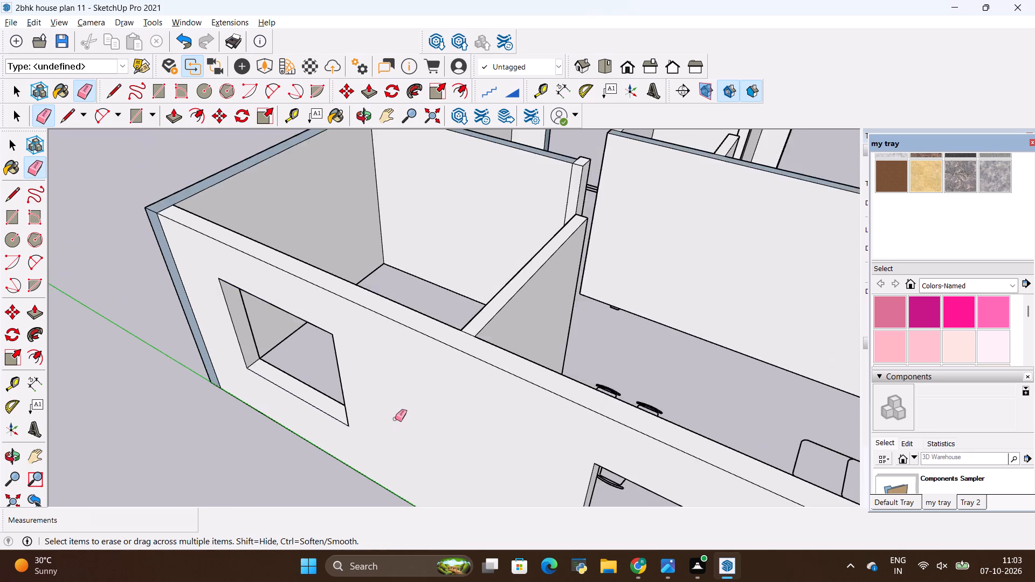
scroll(395, 419, "down", 2)
scroll(395, 419, "up", 1)
scroll(395, 419, "down", 20)
middle_click_drag(554, 415, 465, 429)
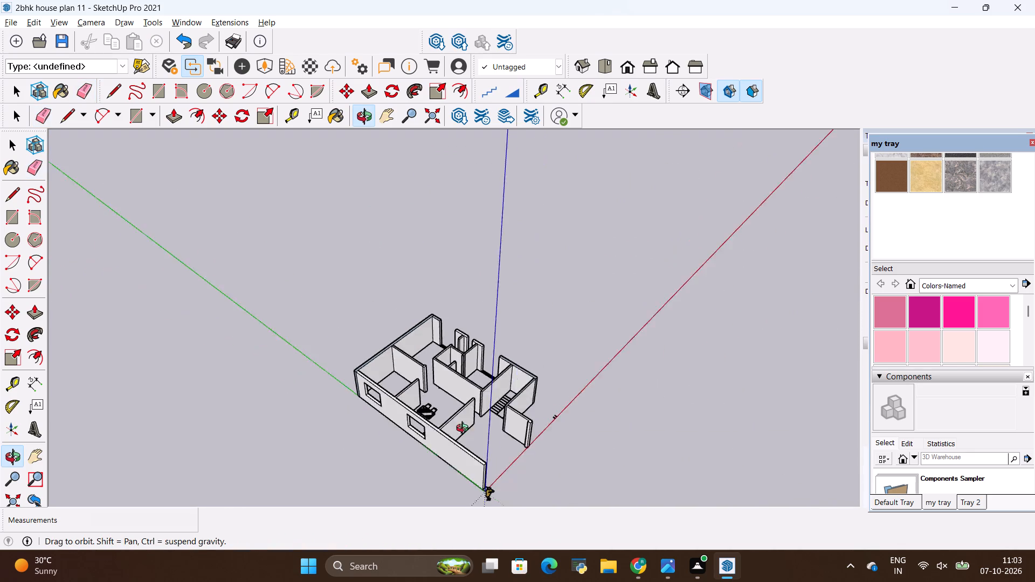
middle_click_drag(465, 429, 220, 389)
middle_click_drag(403, 338, 732, 354)
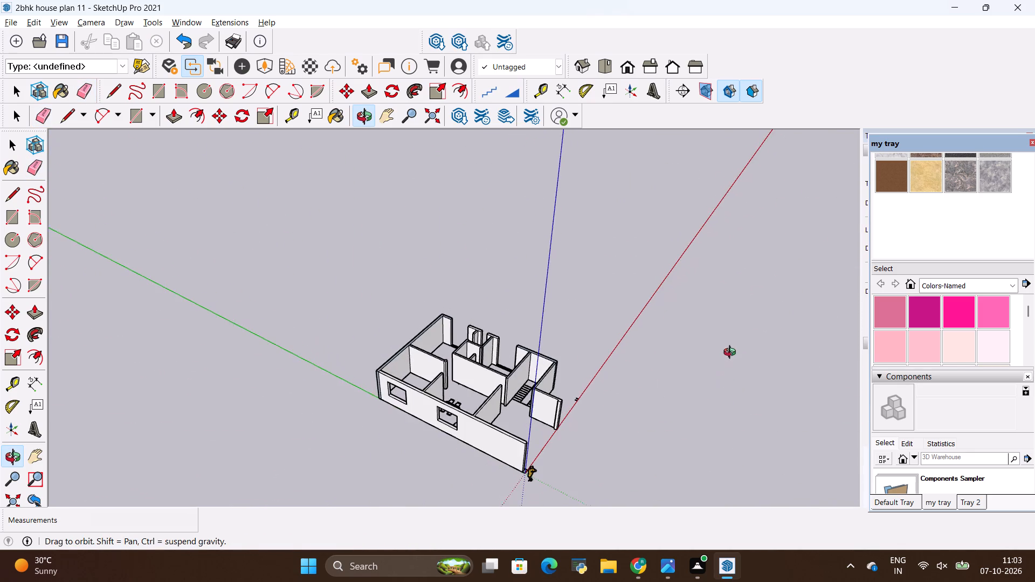
middle_click_drag(732, 354, 732, 352)
scroll(348, 328, "up", 4)
scroll(370, 336, "down", 5)
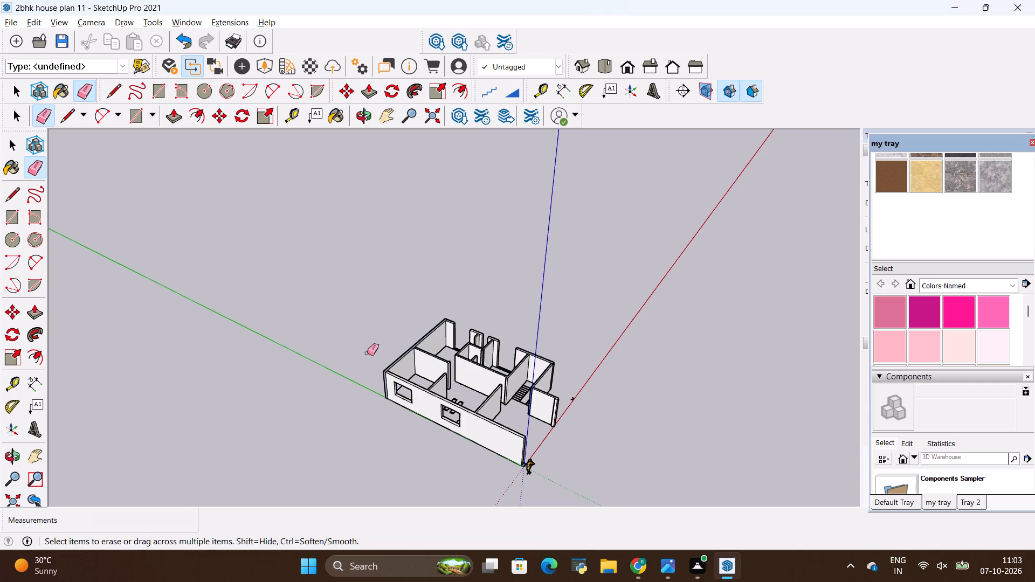
middle_click_drag(590, 375, 260, 342)
middle_click_drag(528, 386, 319, 349)
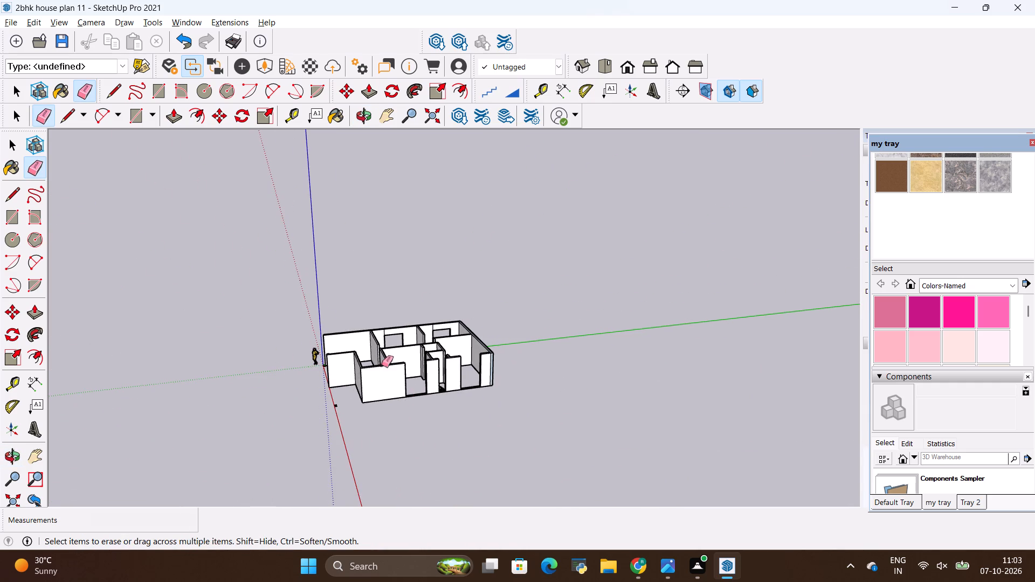
scroll(381, 376, "up", 7)
key("t")
scroll(399, 349, "up", 5)
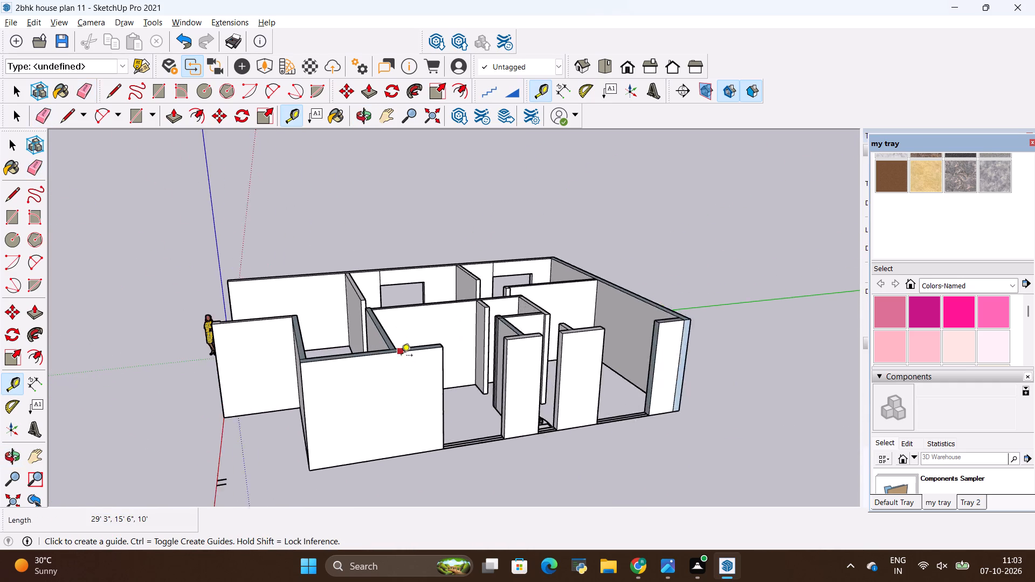
scroll(401, 356, "up", 3)
left_click(412, 350)
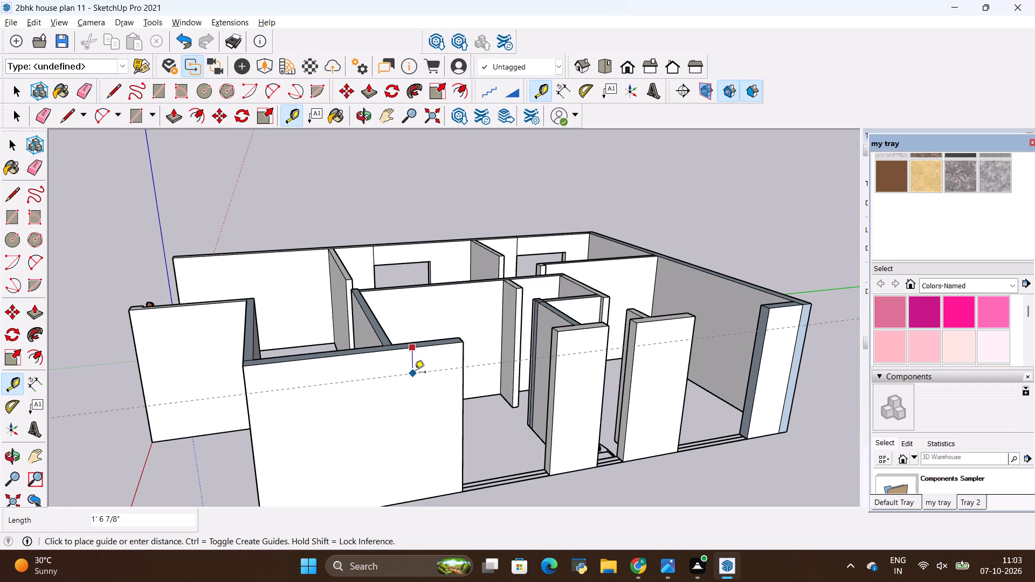
key("BackSpace")
type("2'")
key("Return")
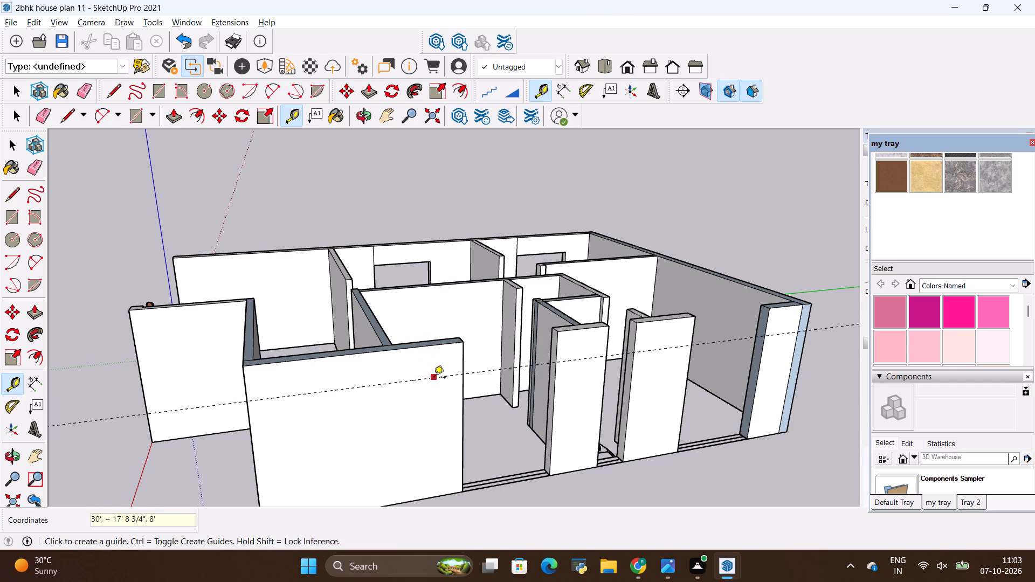
Place a second guide 5' below the first one on the same opposite outer wall.
left_click(434, 378)
key("BackSpace")
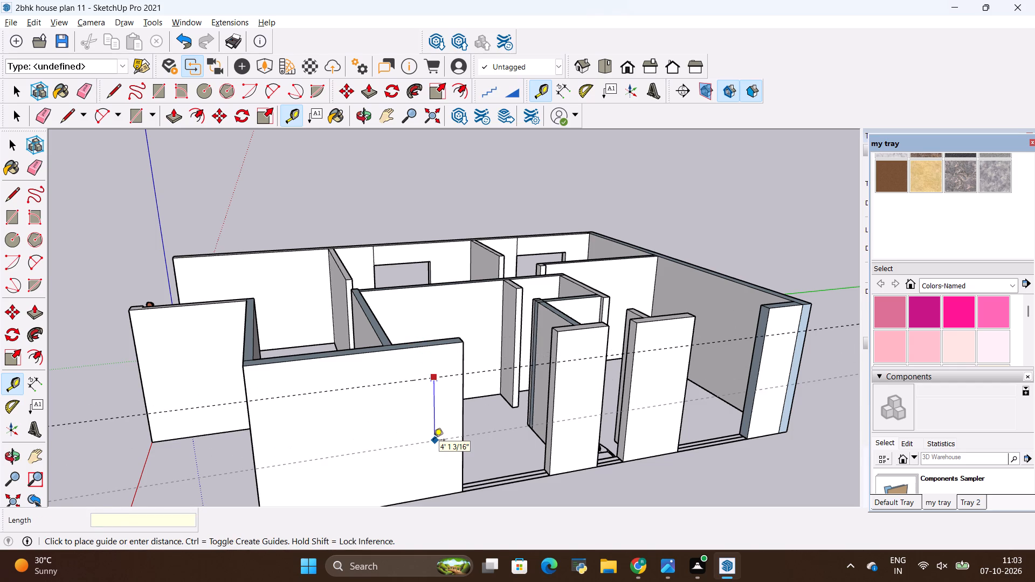
type("5'")
key("Return")
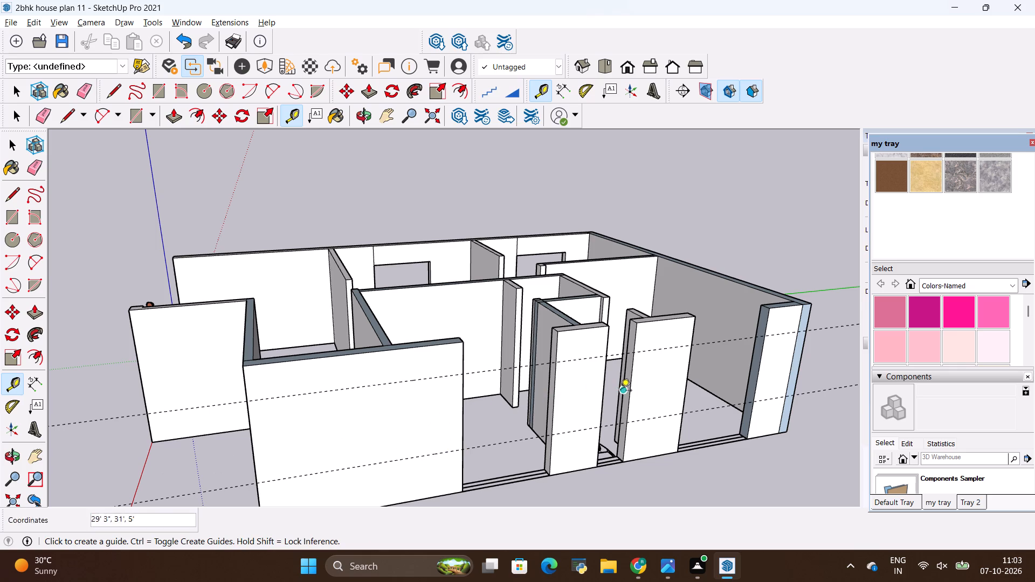
Draw lines across the 9" end face of this outer wall's long segment at both guide heights.
middle_click_drag(622, 391, 362, 401)
key("l")
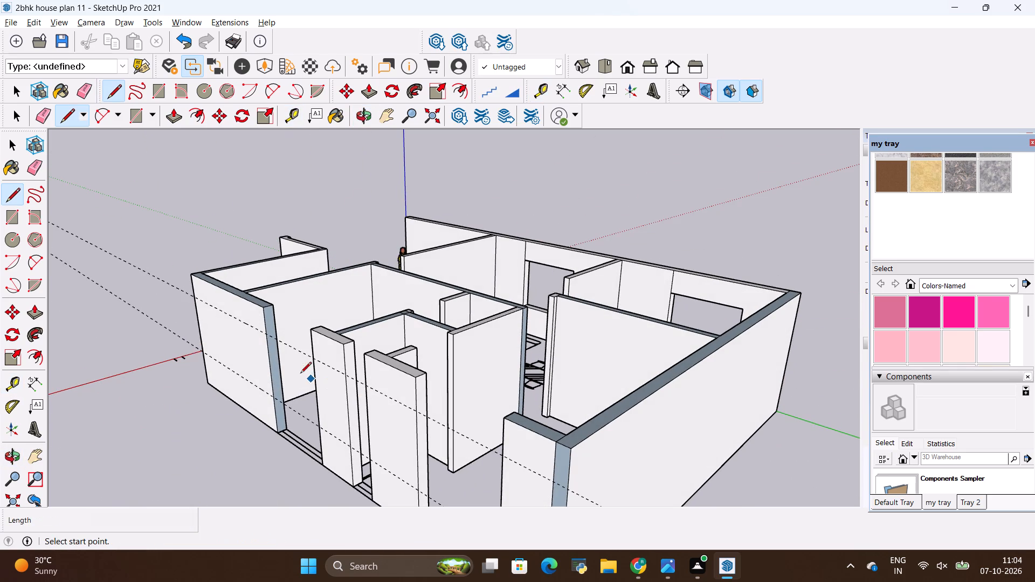
scroll(270, 308, "up", 5)
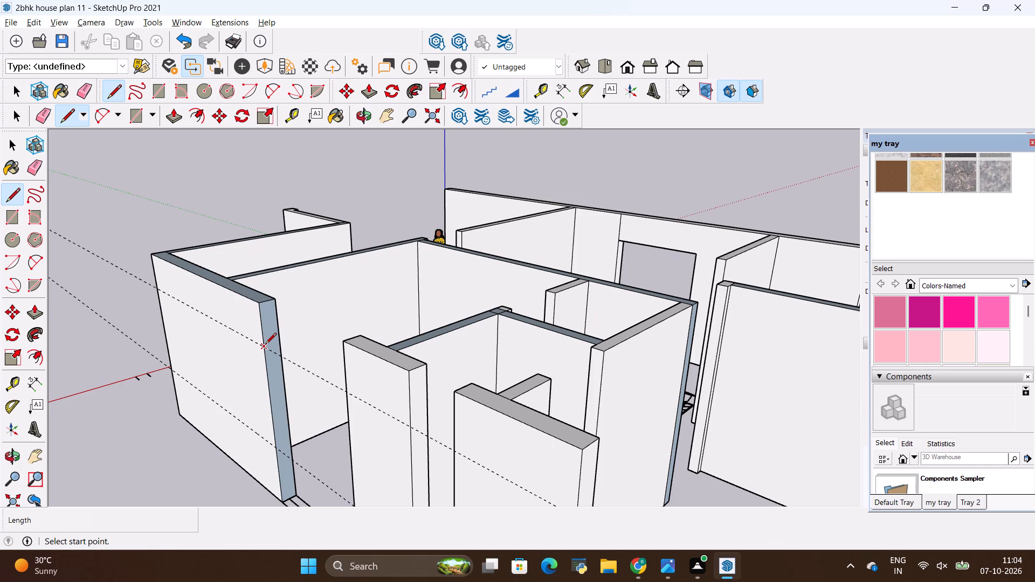
left_click(265, 345)
left_click(277, 343)
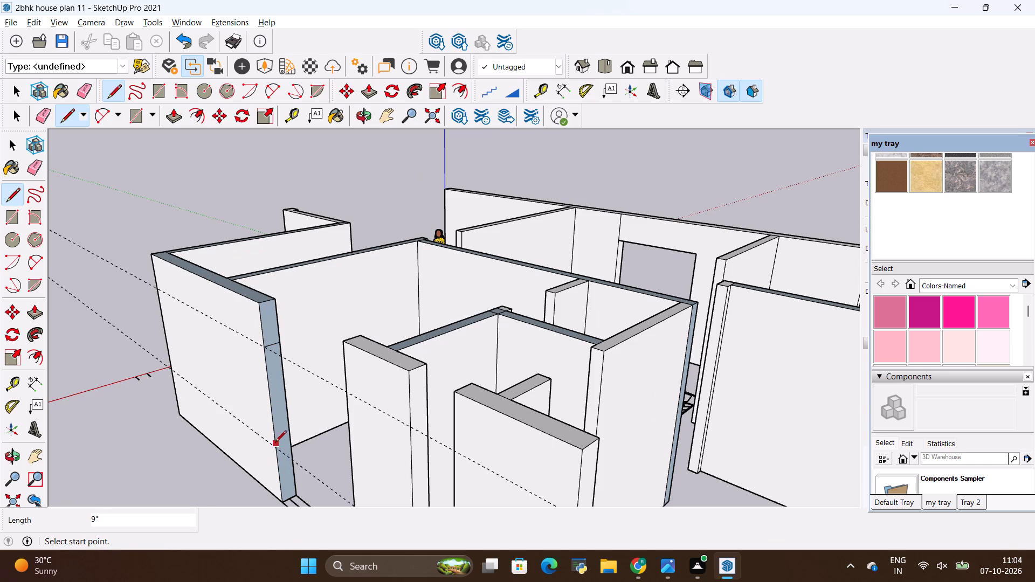
left_click(275, 450)
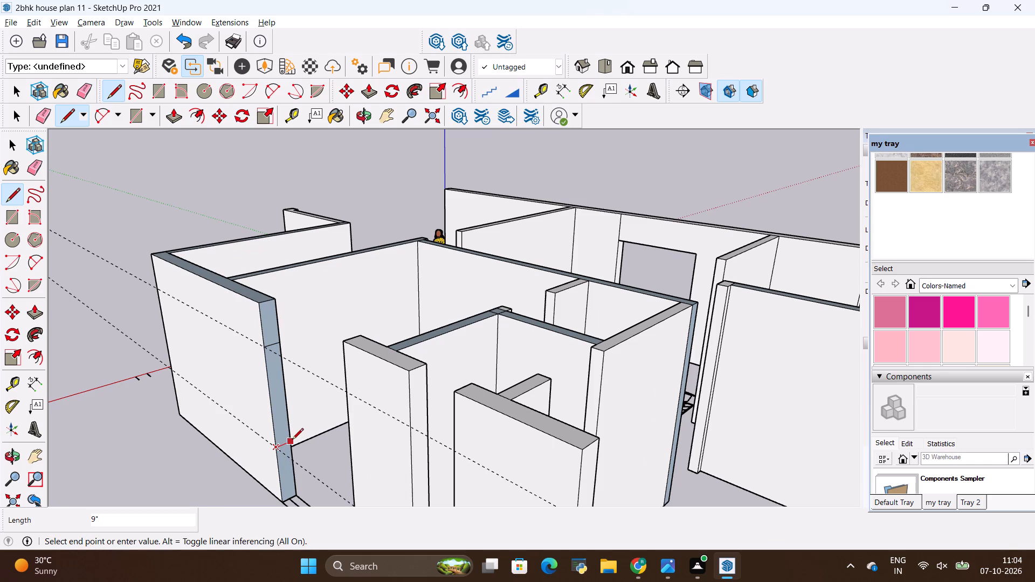
left_click(291, 440)
Draw lines across the 9" end face of the wall segment facing the corner opening at both guide heights.
scroll(269, 330, "down", 9)
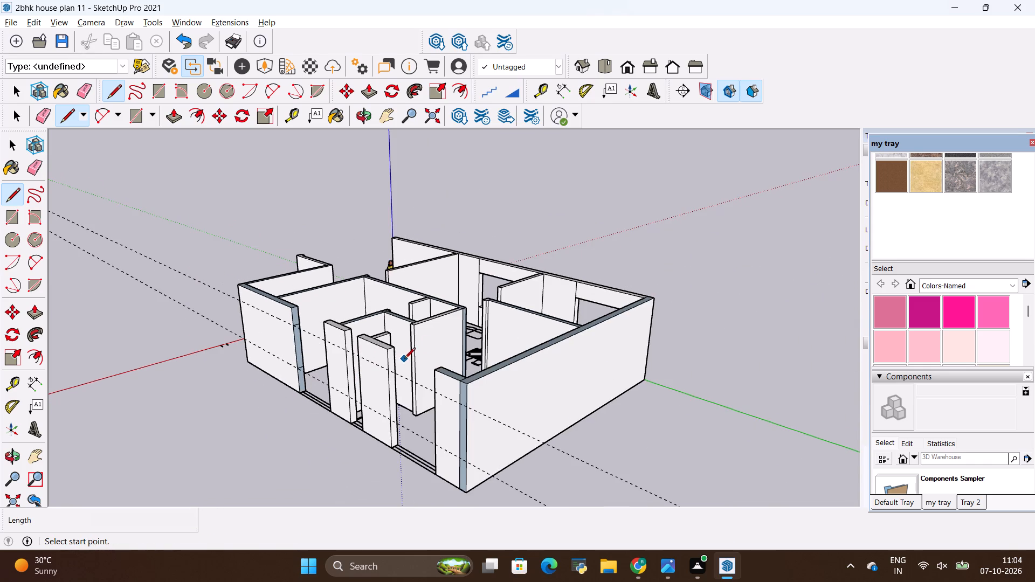
scroll(390, 370, "up", 7)
left_click(389, 368)
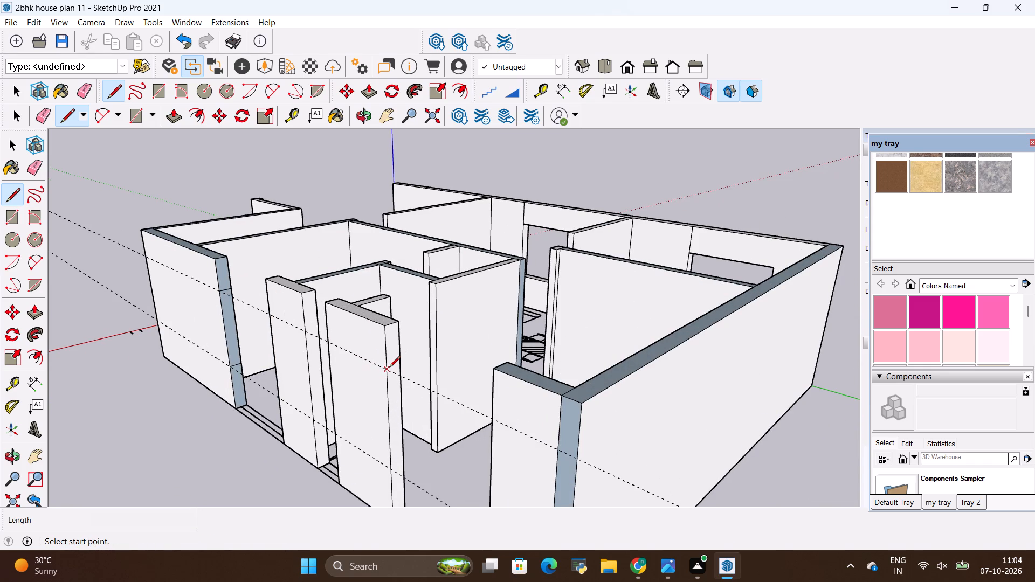
left_click(400, 365)
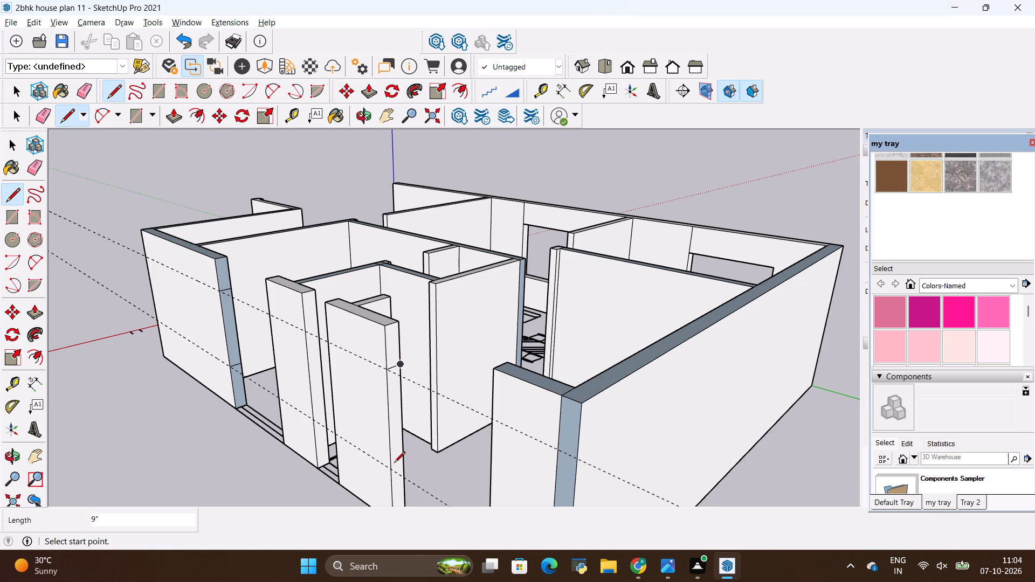
left_click(393, 469)
left_click(406, 463)
Draw a line across the end face of the wall segment beside the narrow opening at the upper guide height.
scroll(317, 309, "up", 1)
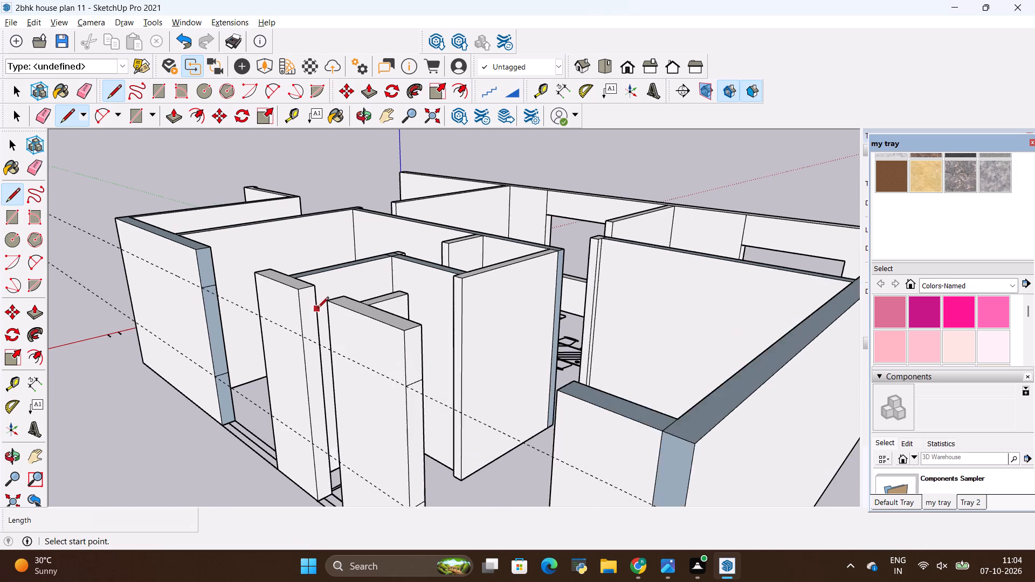
scroll(318, 309, "up", 4)
left_click(302, 328)
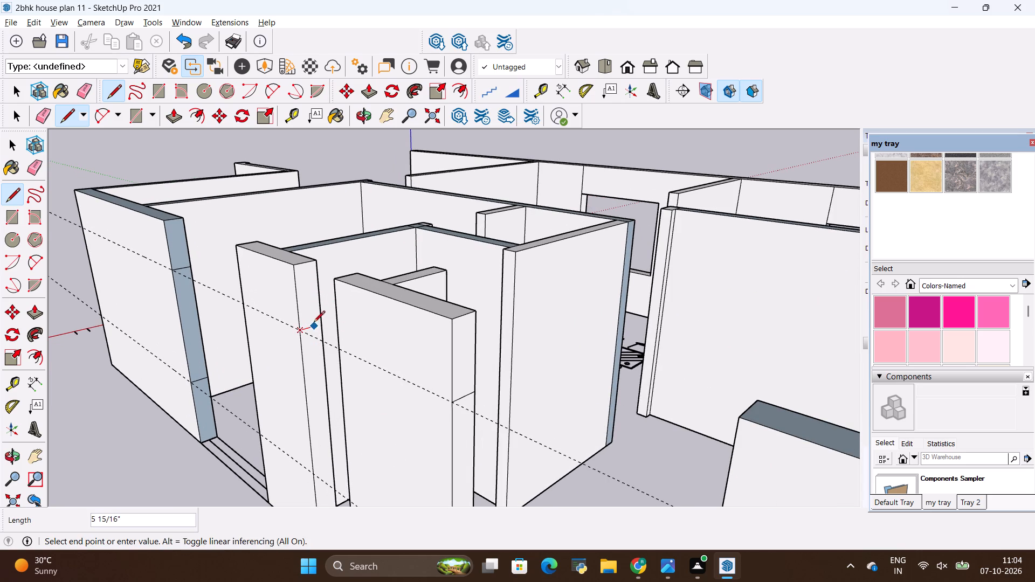
left_click(322, 321)
Copy the line on that end face 2' downward.
key("space")
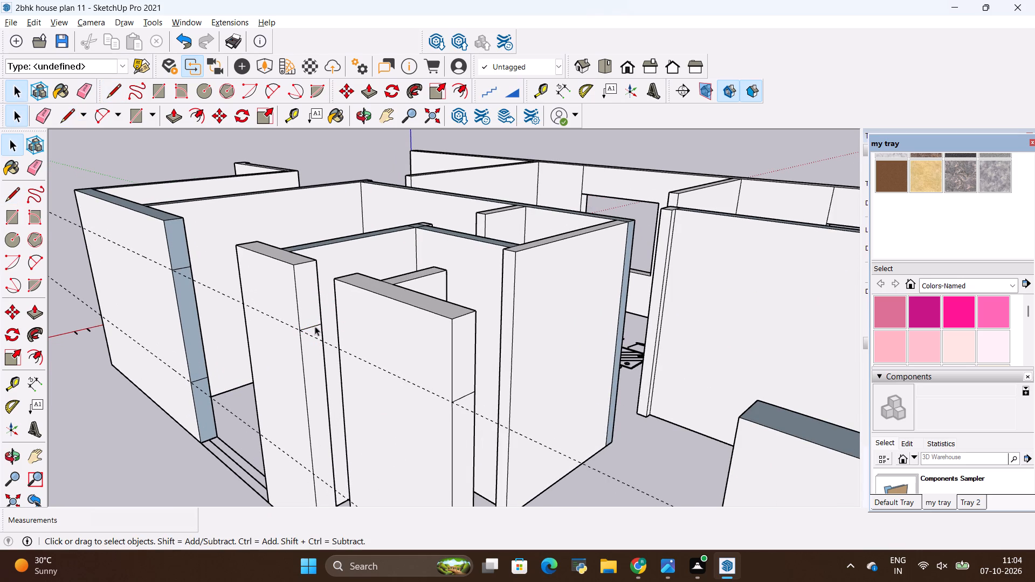
left_click(311, 324)
left_click(311, 324)
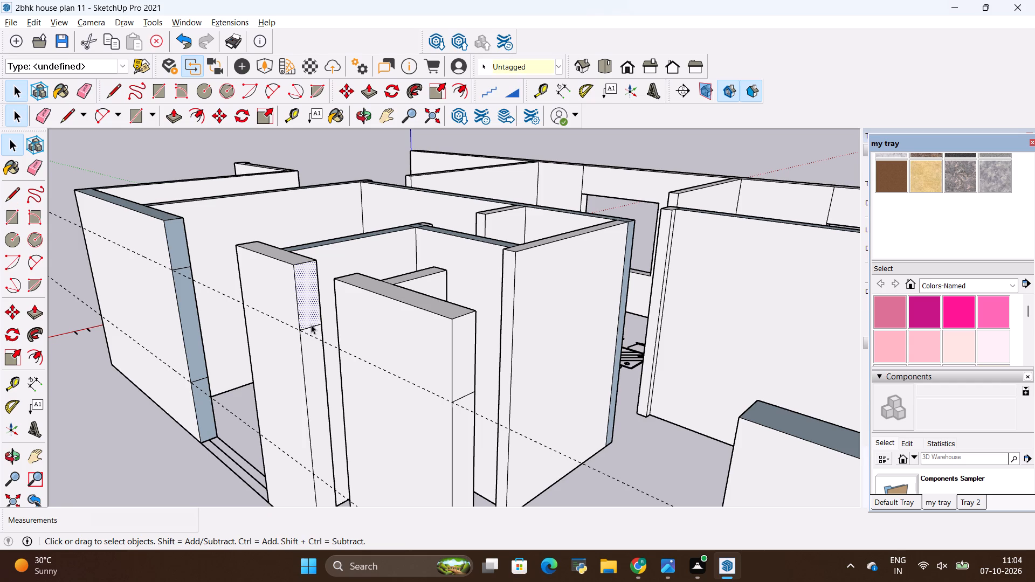
left_click(312, 327)
key("m")
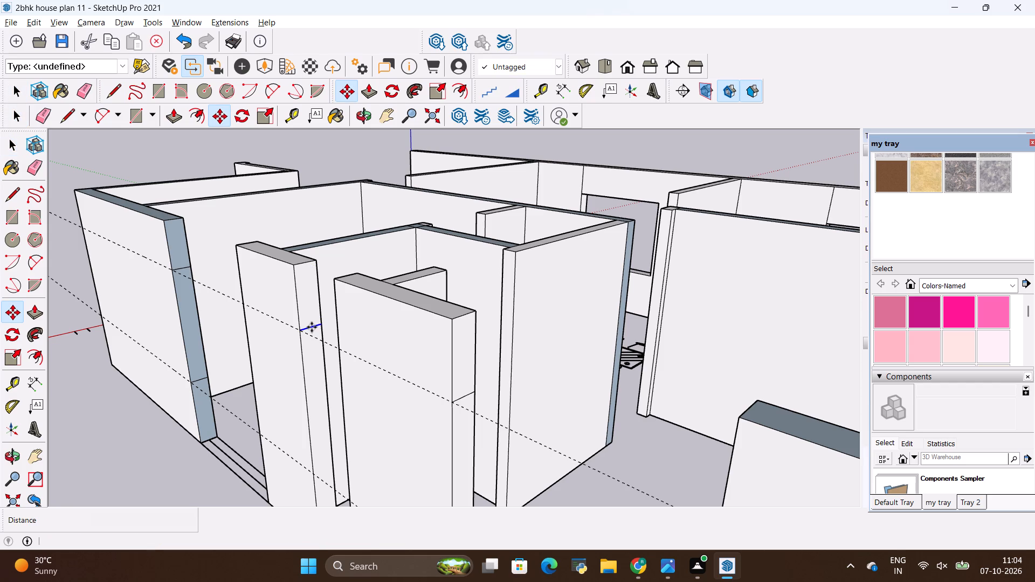
left_click(312, 327)
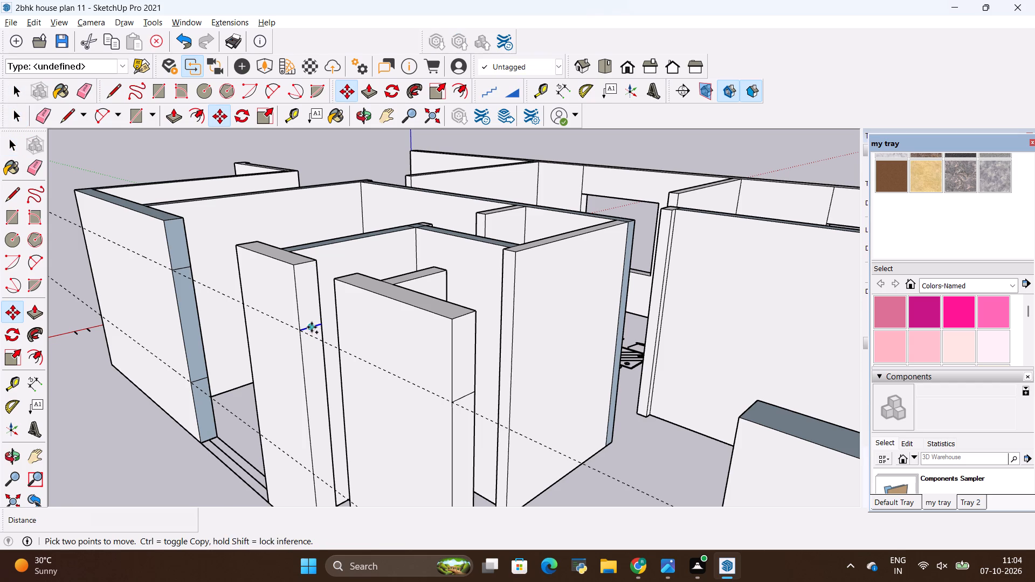
key("BackSpace")
type("2'")
key("Return")
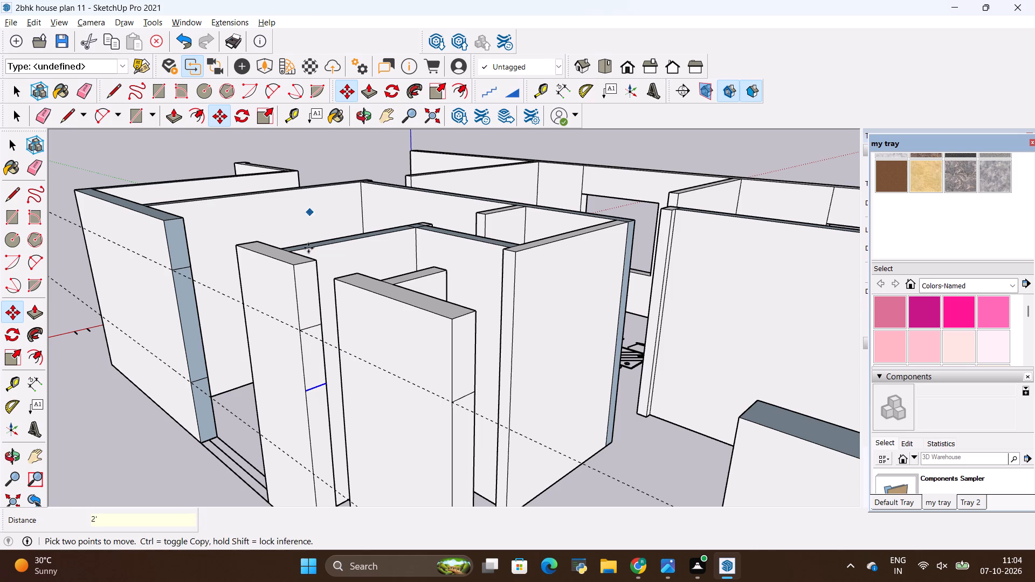
key("Escape")
Push/Pull the upper and lower end faces of the long wall segment 6' across the opening to form the lintel and sill.
key("p")
left_click(179, 253)
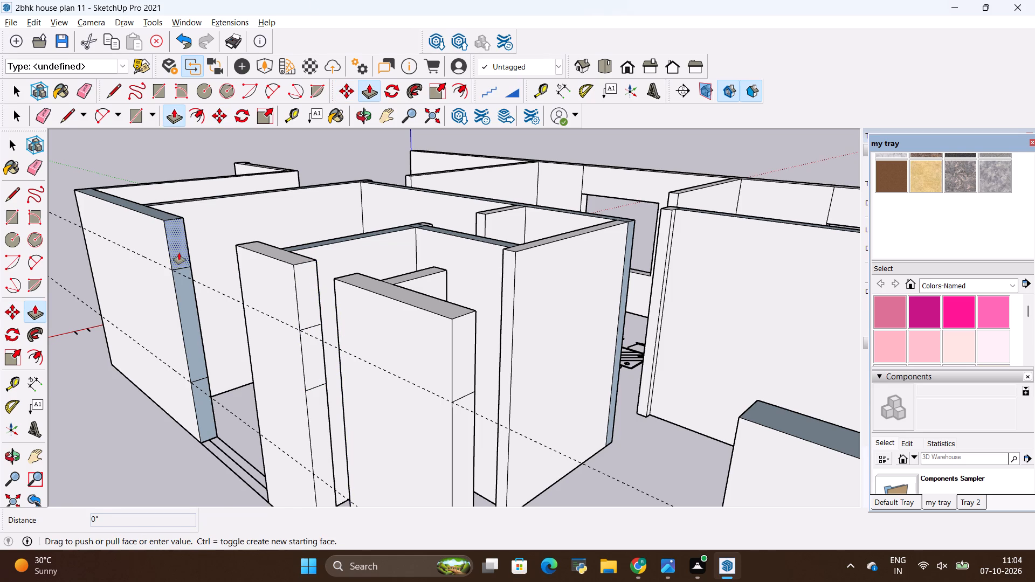
left_click(242, 242)
scroll(277, 228, "down", 5)
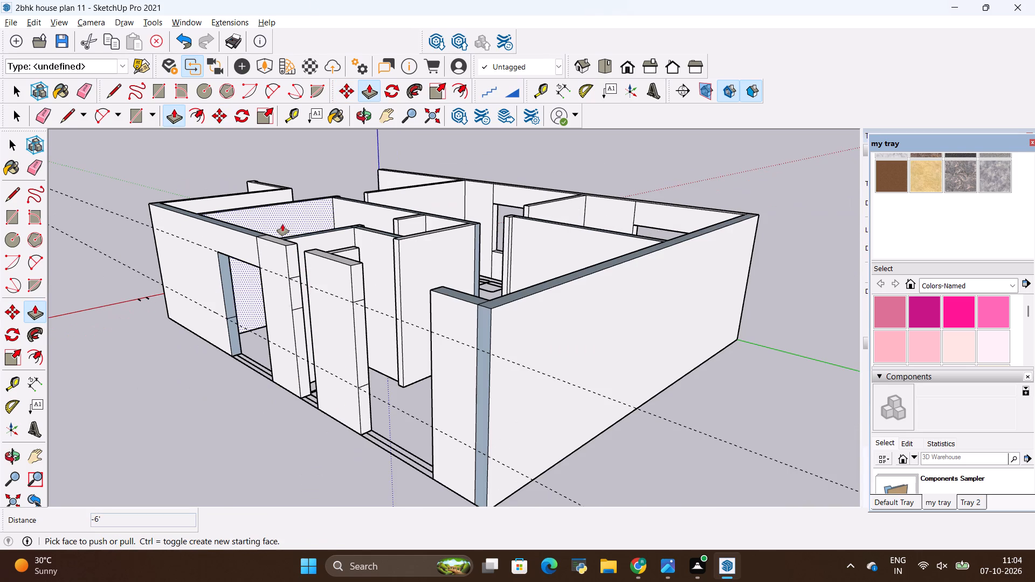
left_click(236, 335)
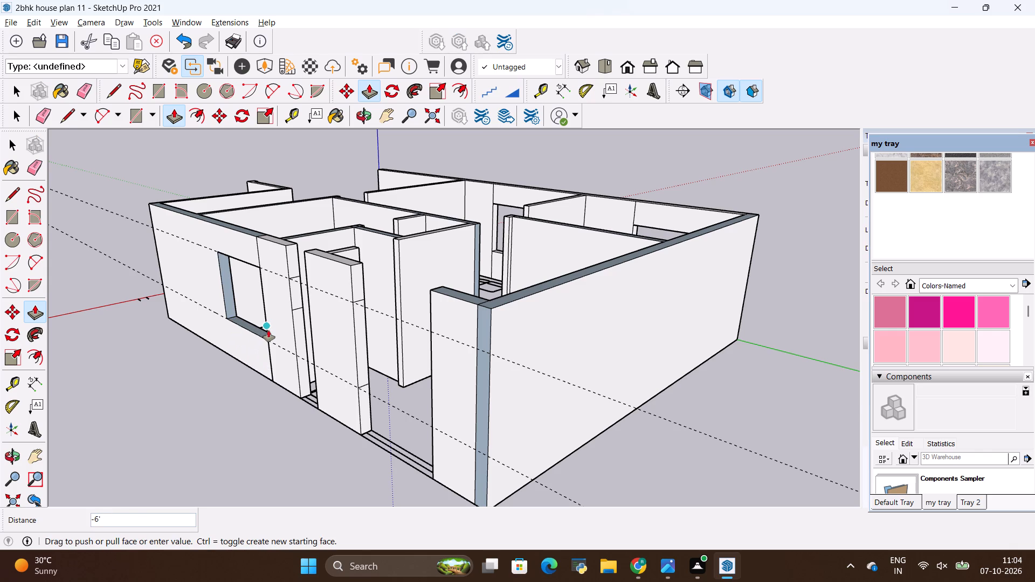
left_click(271, 340)
Push/Pull the upper and lower end faces about 2' across the narrow opening to form the small window's lintel and sill.
scroll(326, 250, "up", 4)
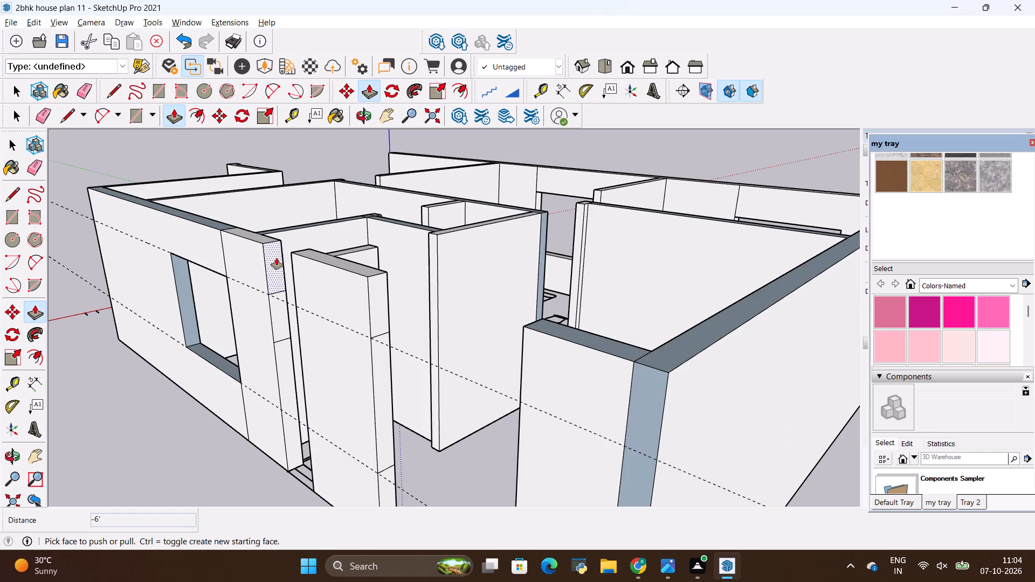
left_click(277, 258)
left_click(291, 254)
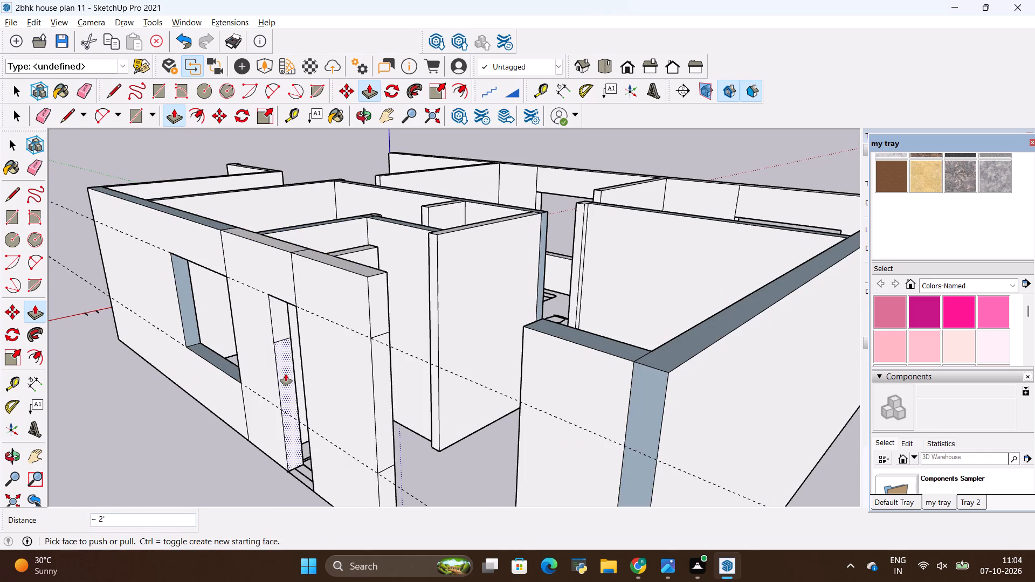
left_click(287, 373)
left_click(303, 357)
Push/Pull the upper and lower end faces 6' across the remaining wide opening to the corner segment, forming its lintel and sill.
scroll(261, 281, "down", 6)
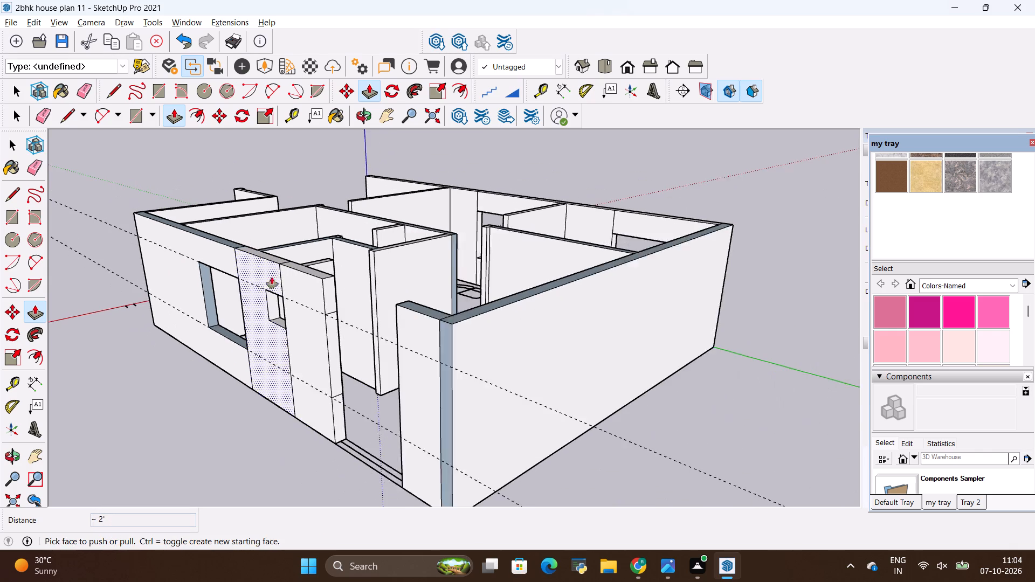
left_click(326, 288)
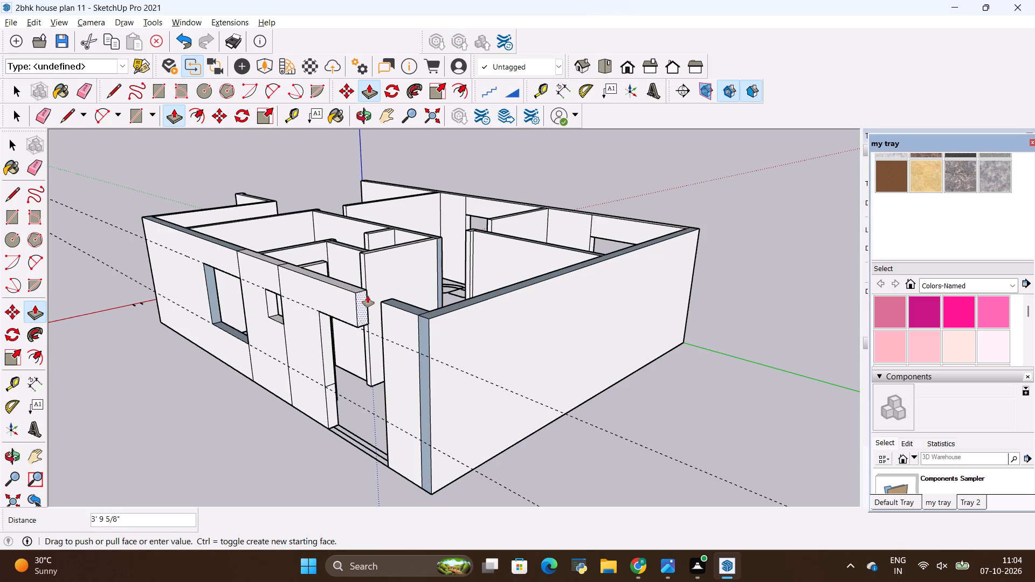
left_click(385, 299)
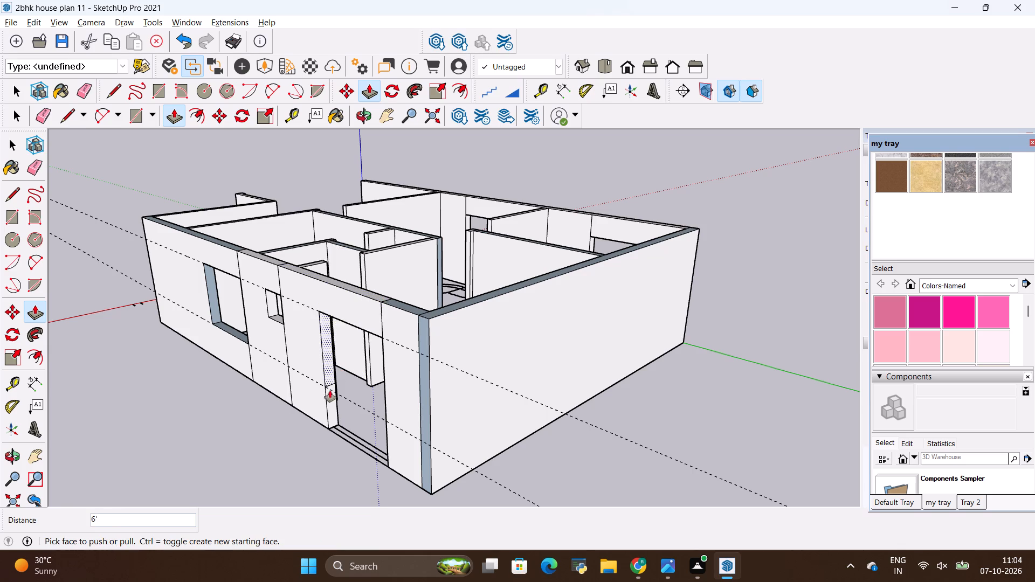
scroll(330, 391, "up", 3)
left_click(330, 396)
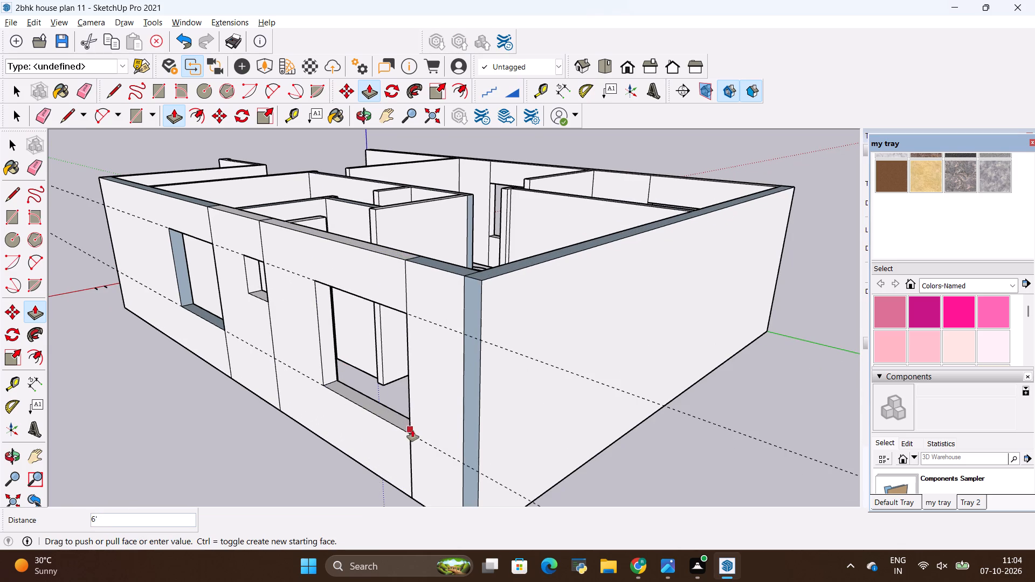
left_click(412, 430)
Erase both horizontal guides and the vertical seam lines beside the small window on the wall's outer face.
scroll(340, 362, "up", 4)
scroll(336, 310, "down", 6)
middle_click_drag(313, 305, 383, 386)
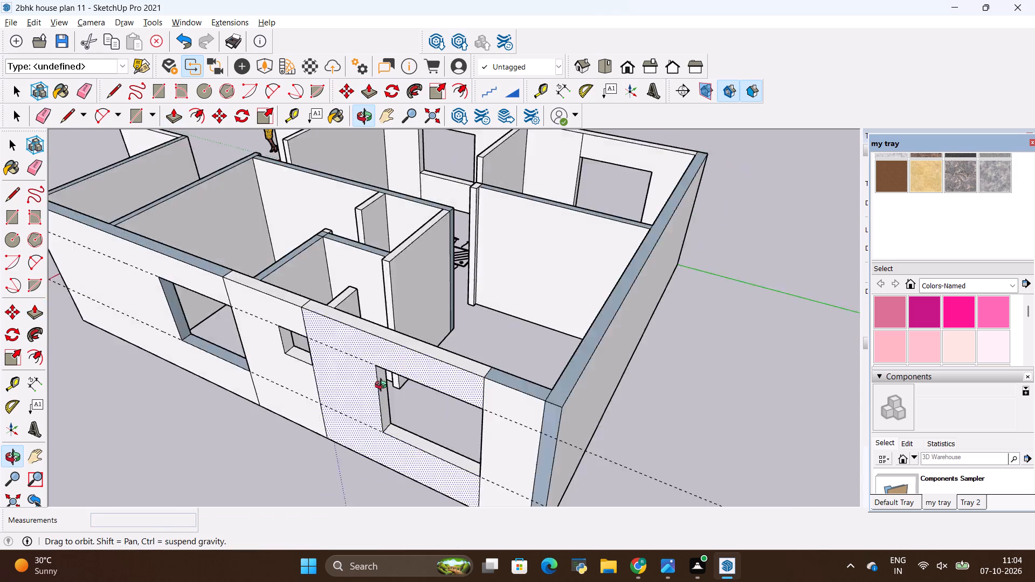
middle_click_drag(383, 386, 615, 324)
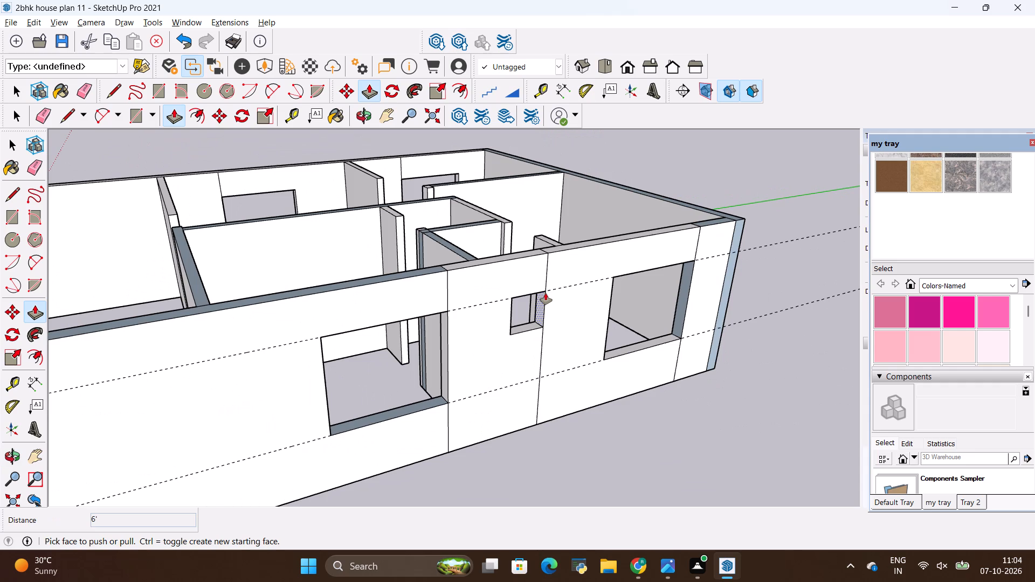
key("e")
left_click_drag(552, 260, 534, 267)
left_click_drag(559, 272, 571, 342)
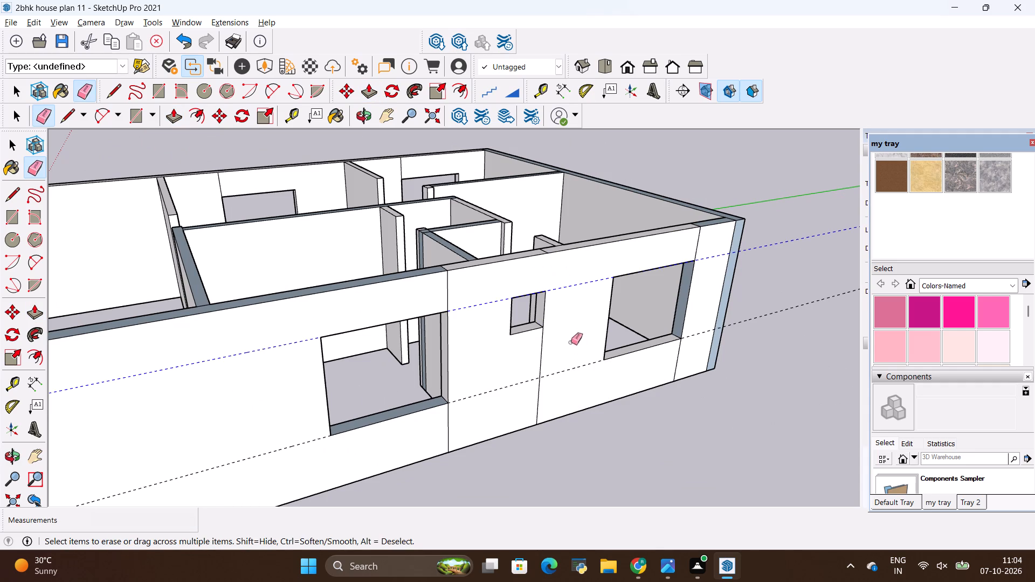
left_click_drag(571, 342, 571, 385)
left_click_drag(547, 366, 439, 428)
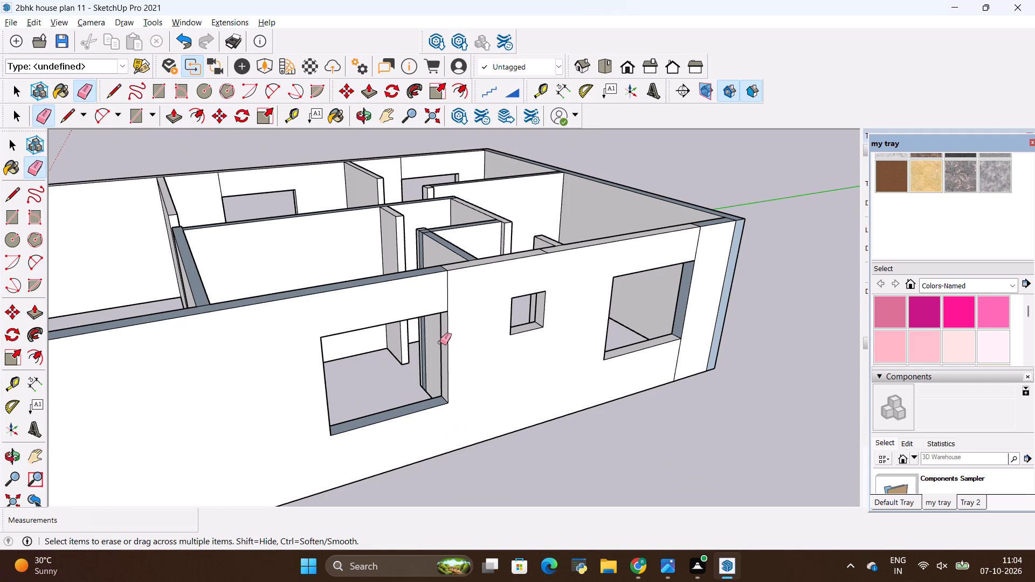
Erase the leftover seams above the long segment's window, across its wall top, and beside the window nearest the corner.
scroll(436, 308, "up", 3)
left_click_drag(454, 273, 441, 283)
scroll(438, 255, "up", 5)
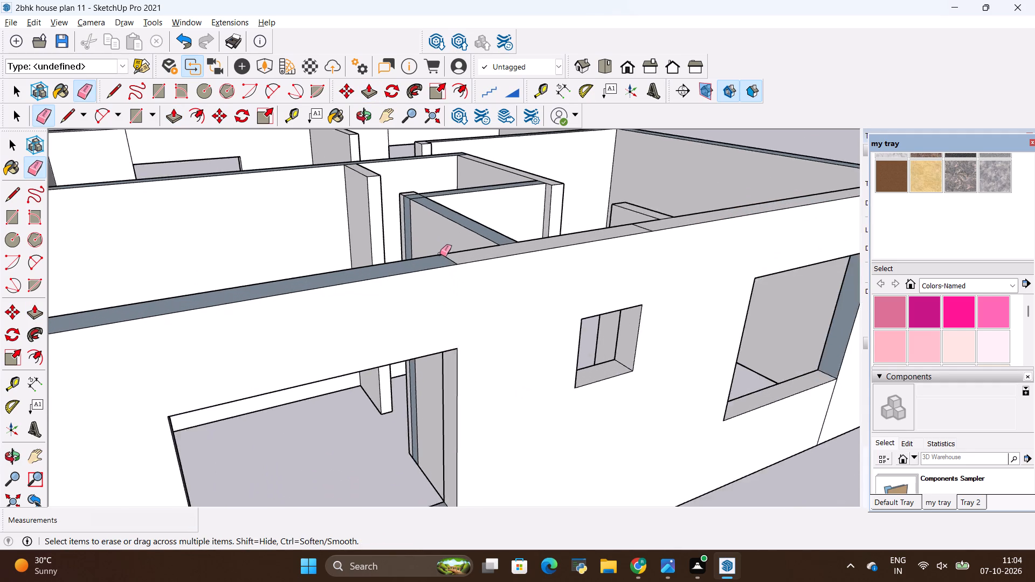
scroll(440, 254, "up", 3)
left_click_drag(451, 256, 448, 271)
scroll(443, 237, "down", 1)
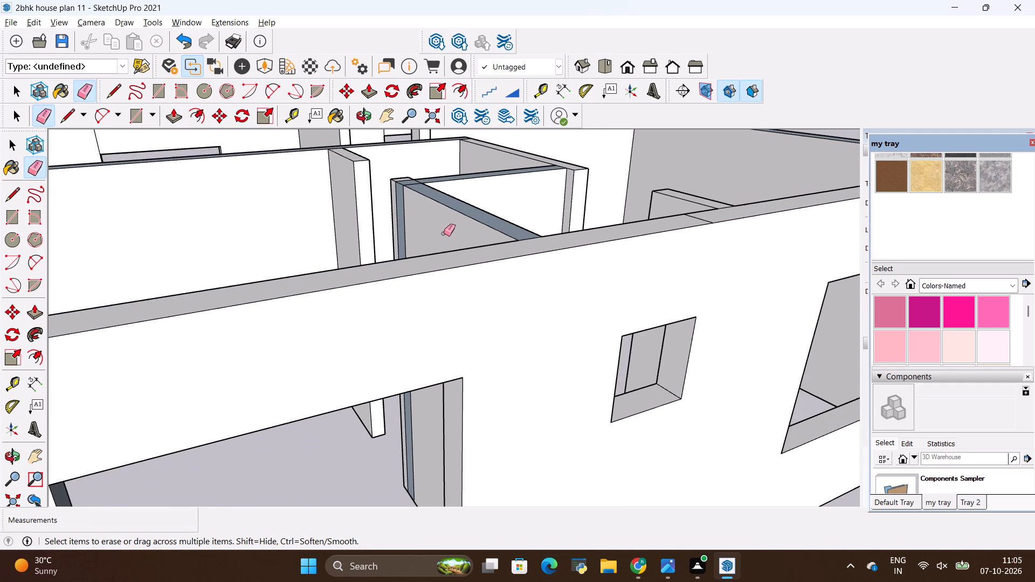
scroll(432, 228, "down", 10)
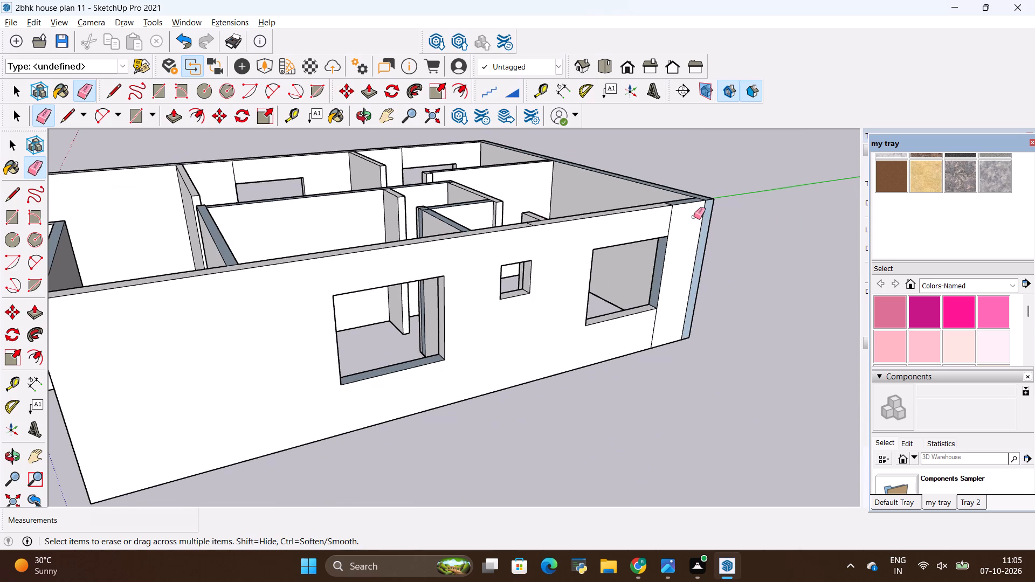
left_click_drag(694, 217, 650, 228)
scroll(668, 314, "up", 3)
left_click_drag(660, 320, 630, 339)
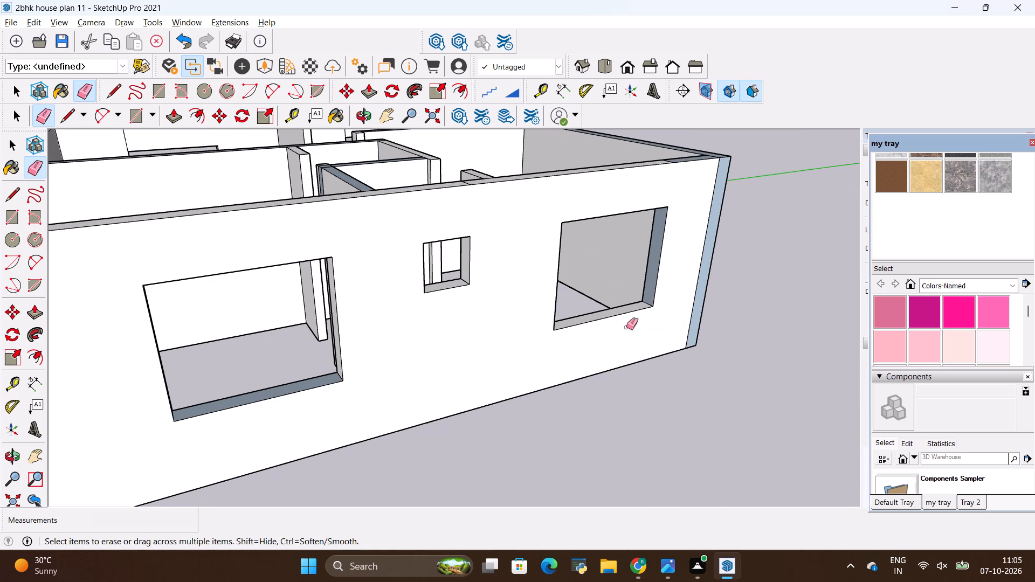
Erase the remaining seam lines on the wall top near the corner and the vertical line along the corner's 9" strip.
middle_click_drag(710, 221, 350, 240)
scroll(416, 230, "up", 4)
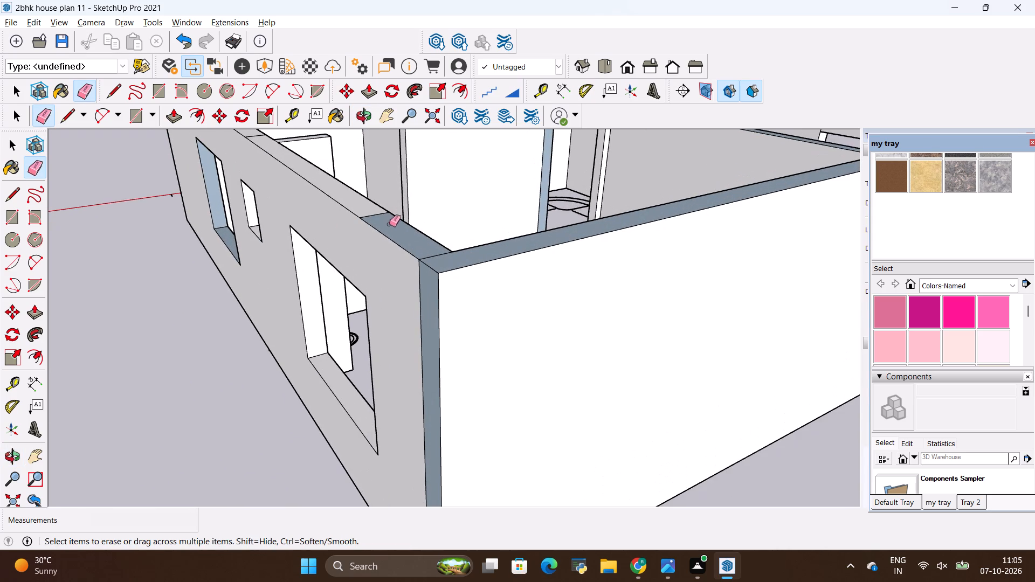
left_click_drag(375, 210, 377, 221)
left_click_drag(427, 254, 430, 254)
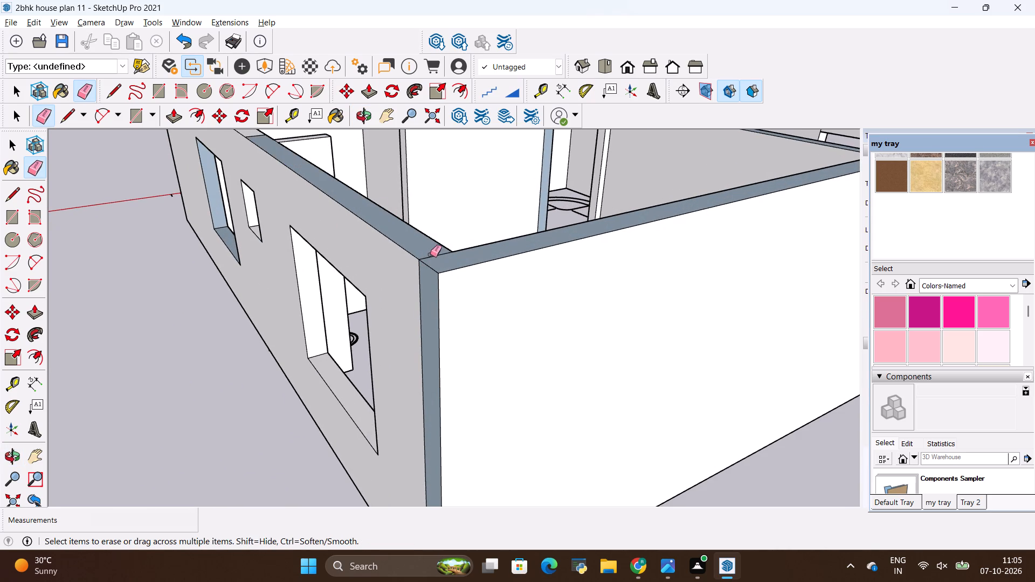
left_click_drag(430, 254, 433, 256)
left_click_drag(427, 281, 413, 274)
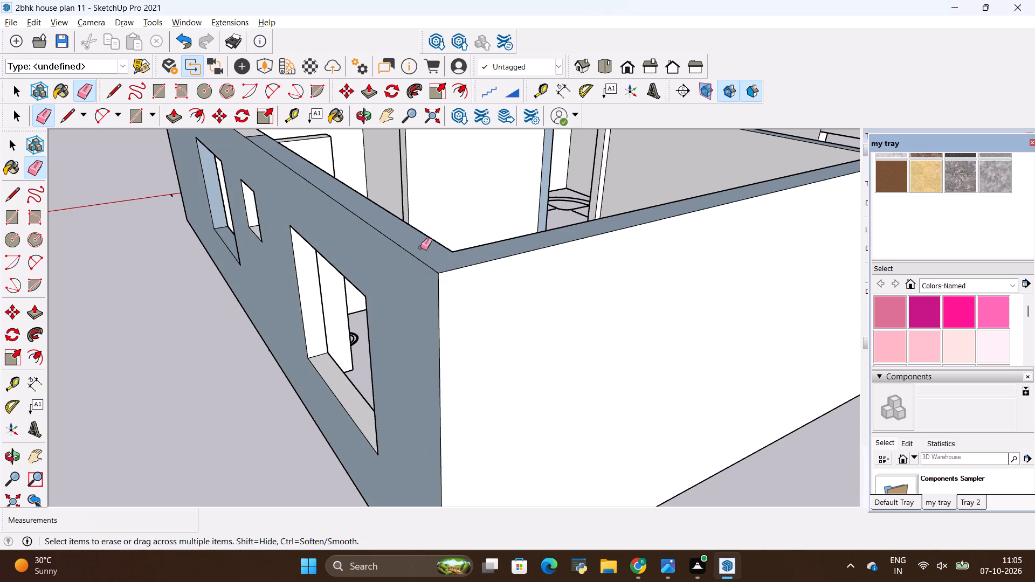
Reverse the outer face of the wall containing the three new window openings.
scroll(449, 245, "down", 6)
key("space")
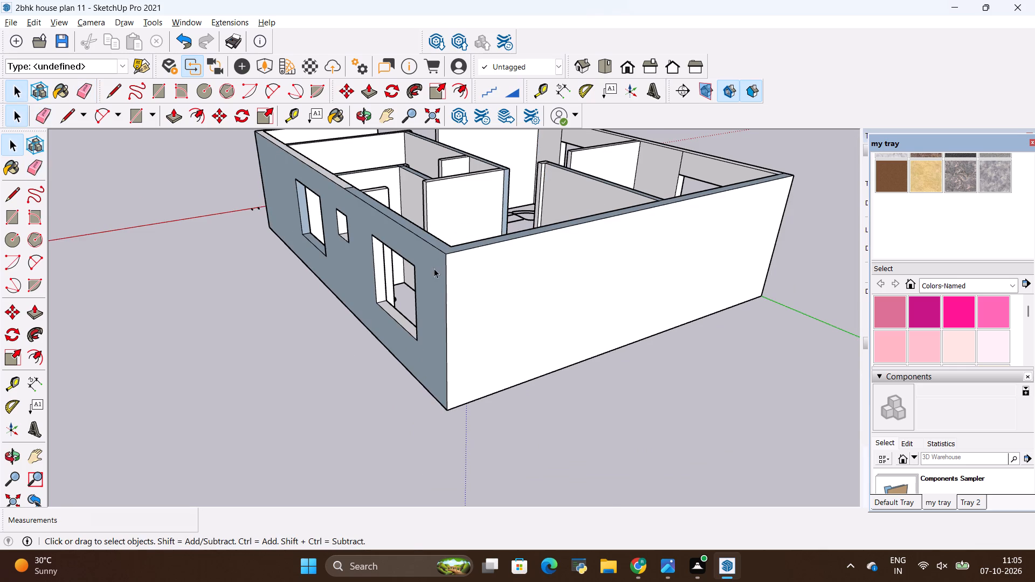
right_click(434, 268)
left_click(481, 397)
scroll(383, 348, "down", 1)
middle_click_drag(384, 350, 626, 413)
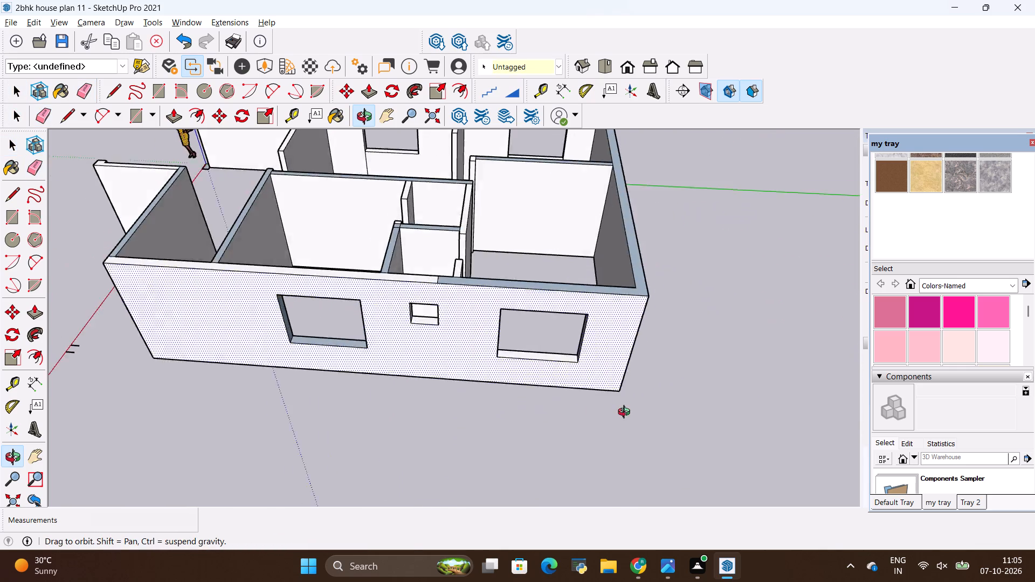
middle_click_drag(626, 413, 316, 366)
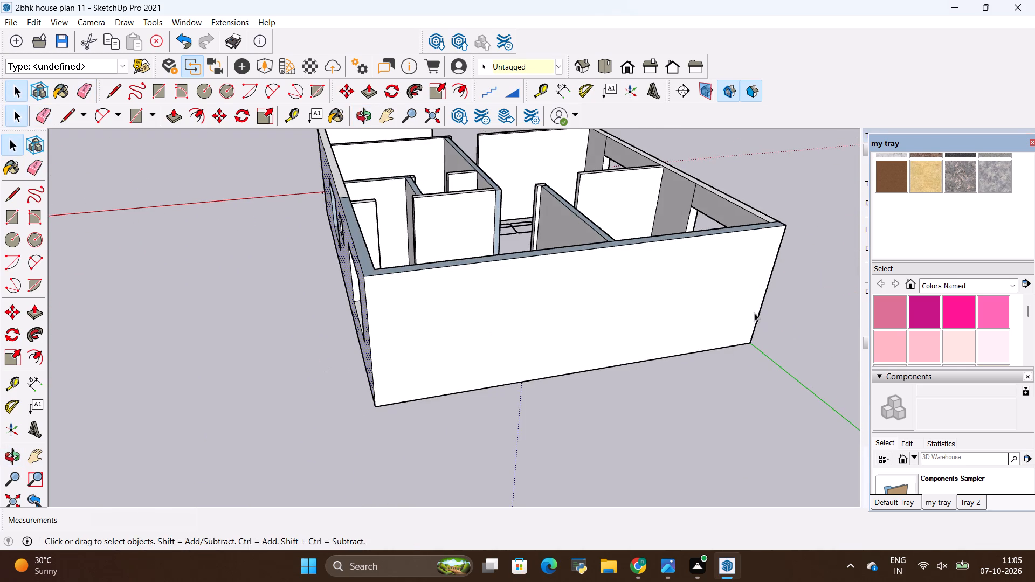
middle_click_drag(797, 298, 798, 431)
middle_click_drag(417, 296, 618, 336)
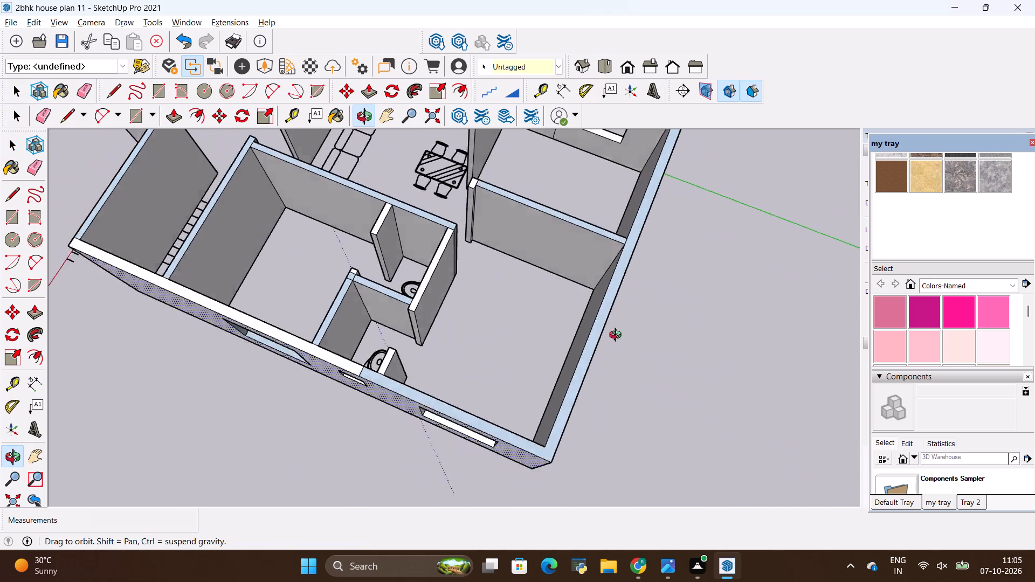
Erase the vertical seam lines above and below both windows on the inner face of the living-room-side outer wall.
middle_click_drag(618, 336, 623, 215)
scroll(547, 129, "up", 7)
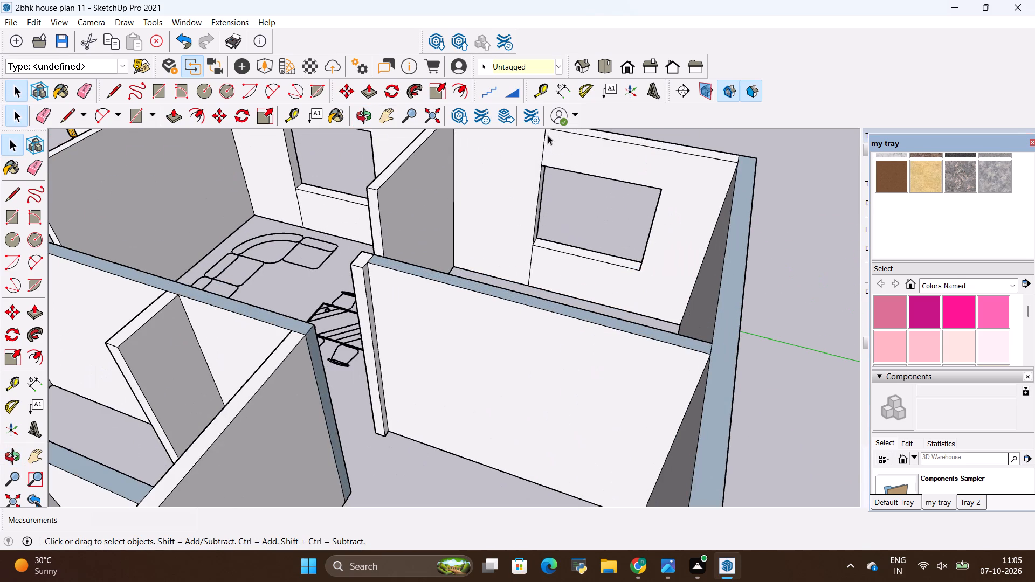
key("e")
left_click_drag(544, 147, 539, 148)
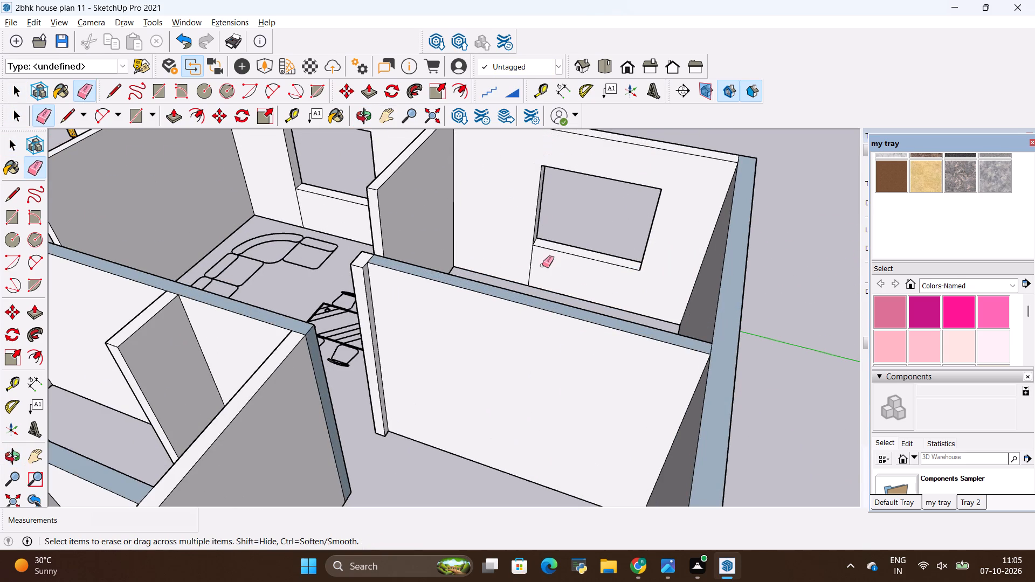
left_click_drag(546, 274, 509, 264)
scroll(520, 264, "down", 12)
scroll(470, 205, "up", 3)
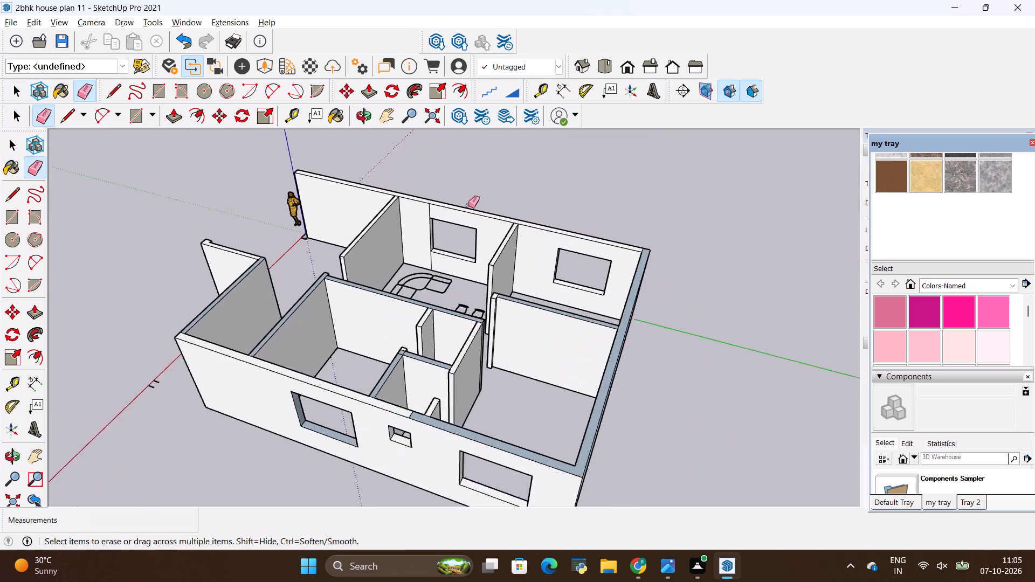
scroll(468, 205, "up", 13)
left_click_drag(438, 206, 413, 197)
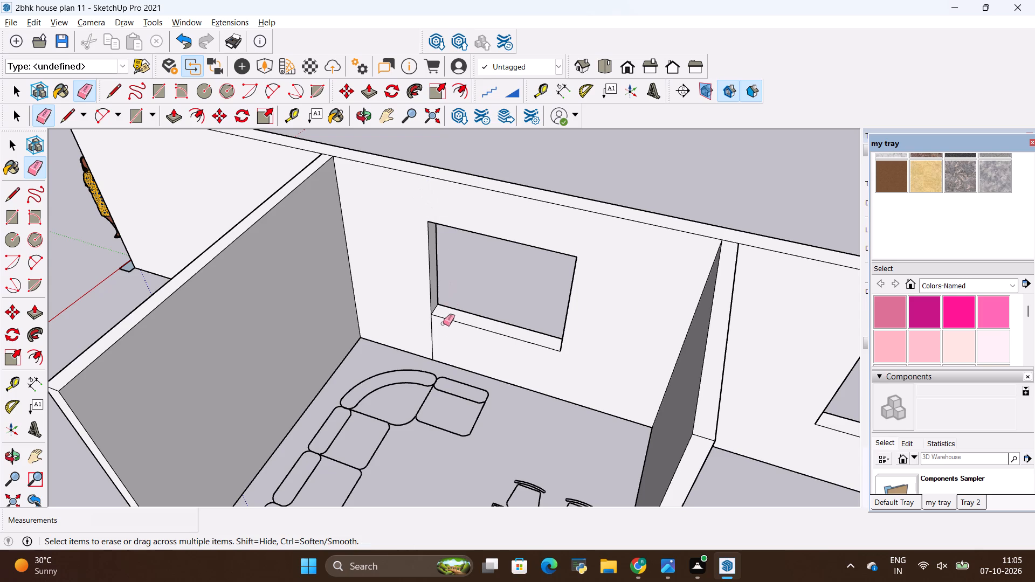
left_click_drag(441, 331, 404, 317)
Place a horizontal guide 3' below the top edge of the partition wall behind the living-room sofa.
scroll(493, 267, "down", 6)
scroll(338, 253, "down", 1)
middle_click_drag(338, 254, 541, 341)
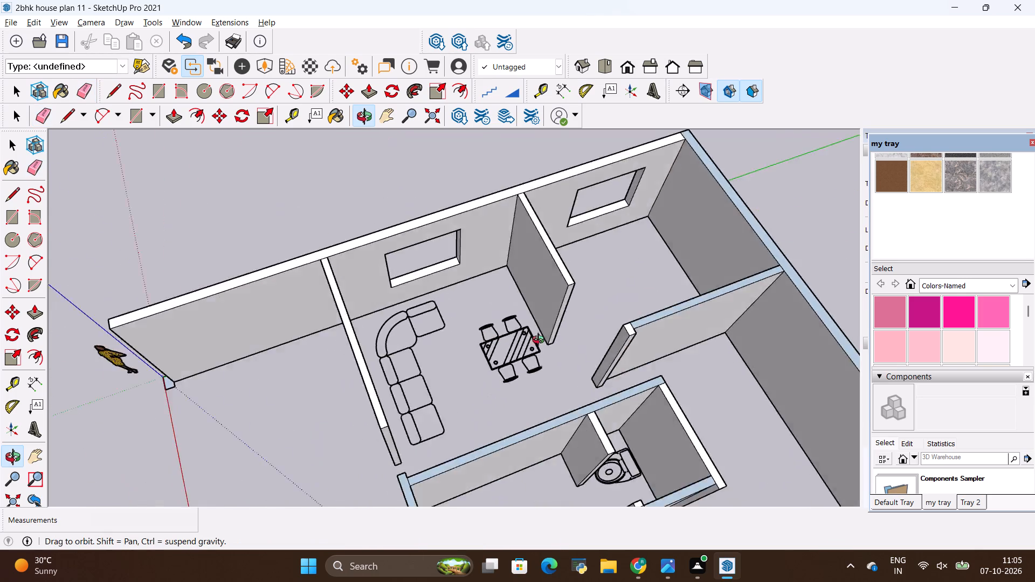
middle_click_drag(541, 341, 706, 215)
scroll(705, 215, "down", 5)
middle_click_drag(494, 313, 561, 414)
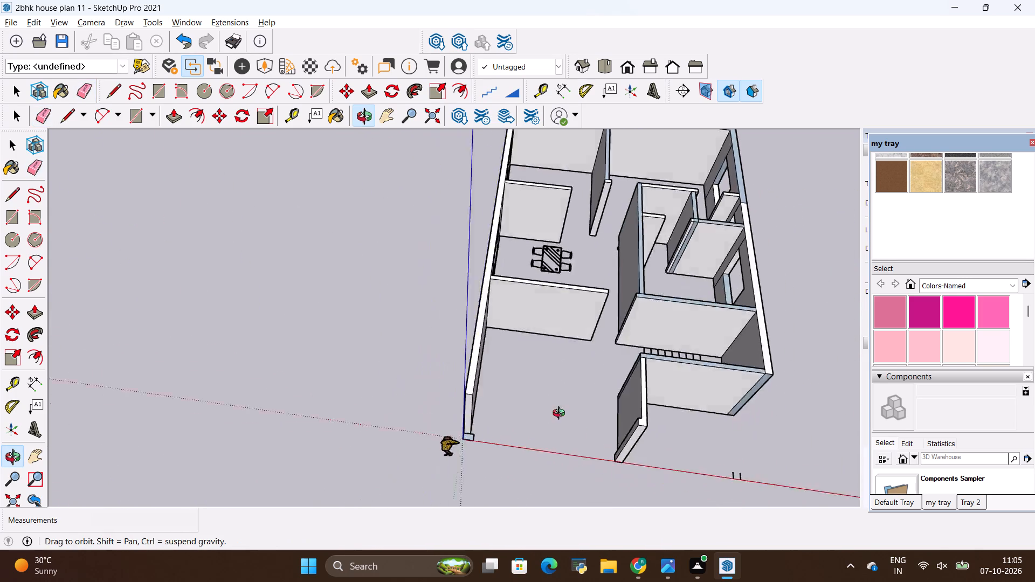
middle_click_drag(561, 414, 749, 357)
middle_click_drag(719, 278, 581, 289)
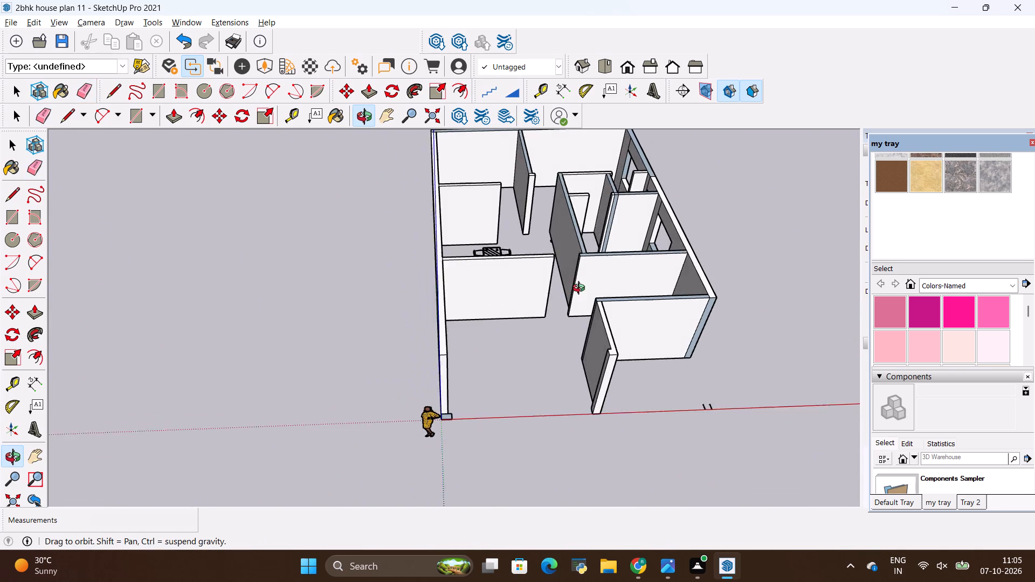
middle_click_drag(581, 289, 594, 282)
scroll(536, 247, "up", 11)
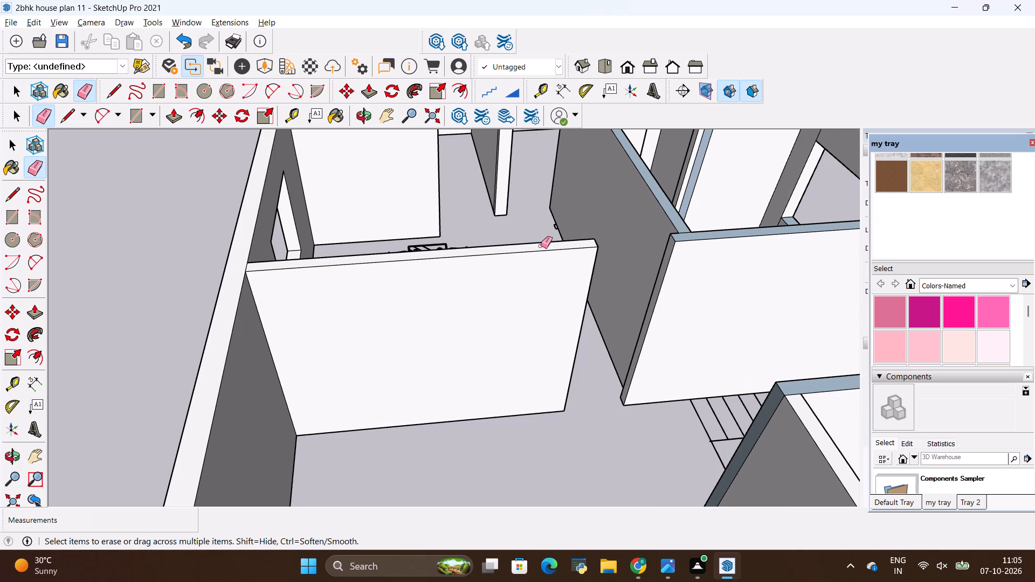
key("t")
left_click(551, 254)
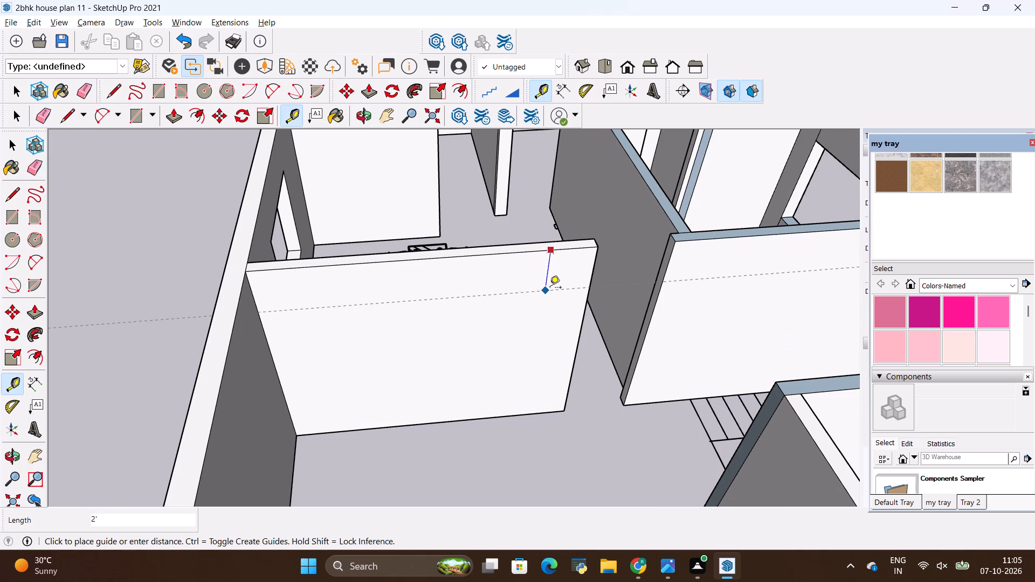
key("BackSpace")
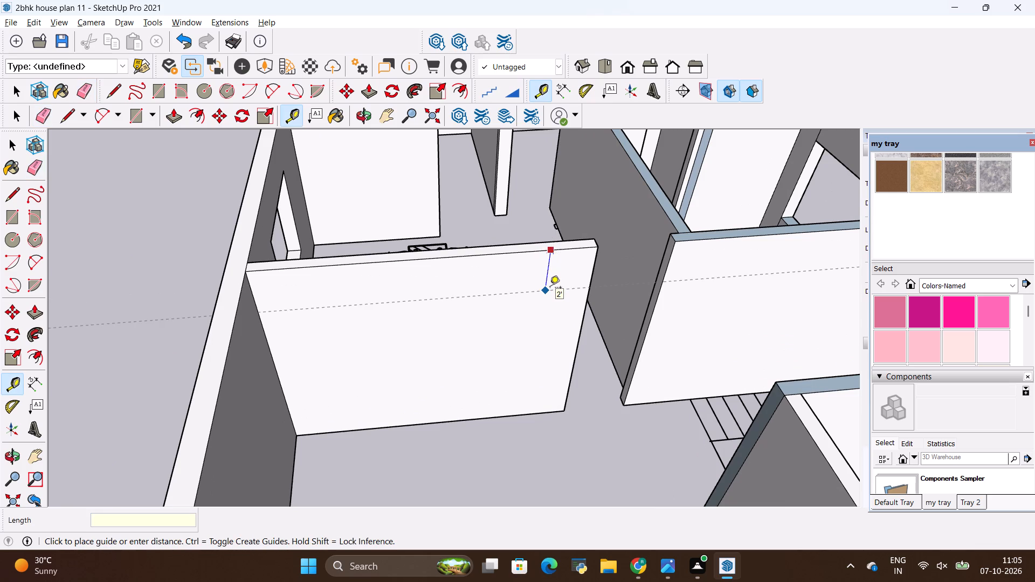
type("3'")
key("Return")
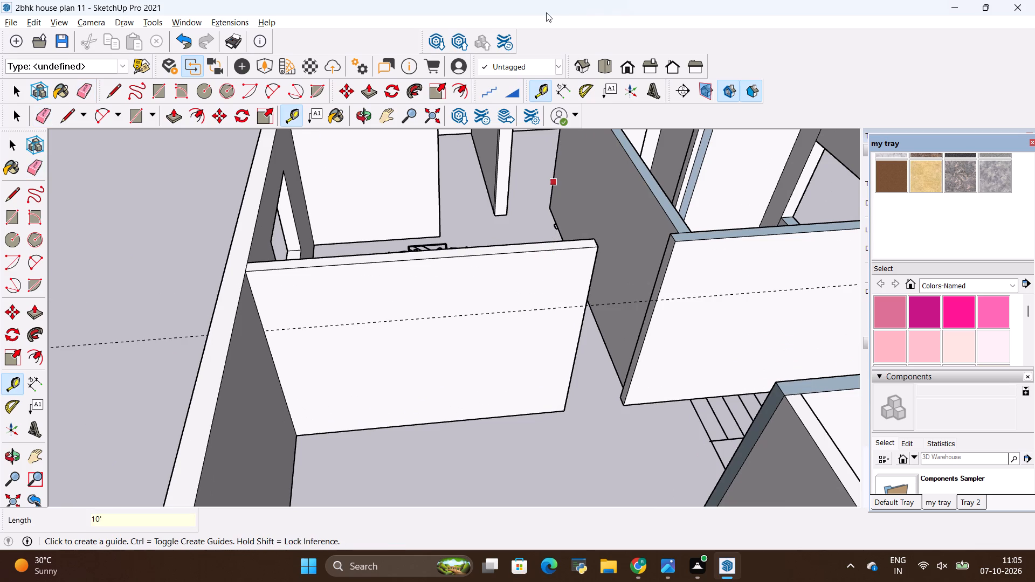
Draw a 6" line at guide height across the stair-side wall end and extend its upper part 3' across the doorway as a lintel.
key("l")
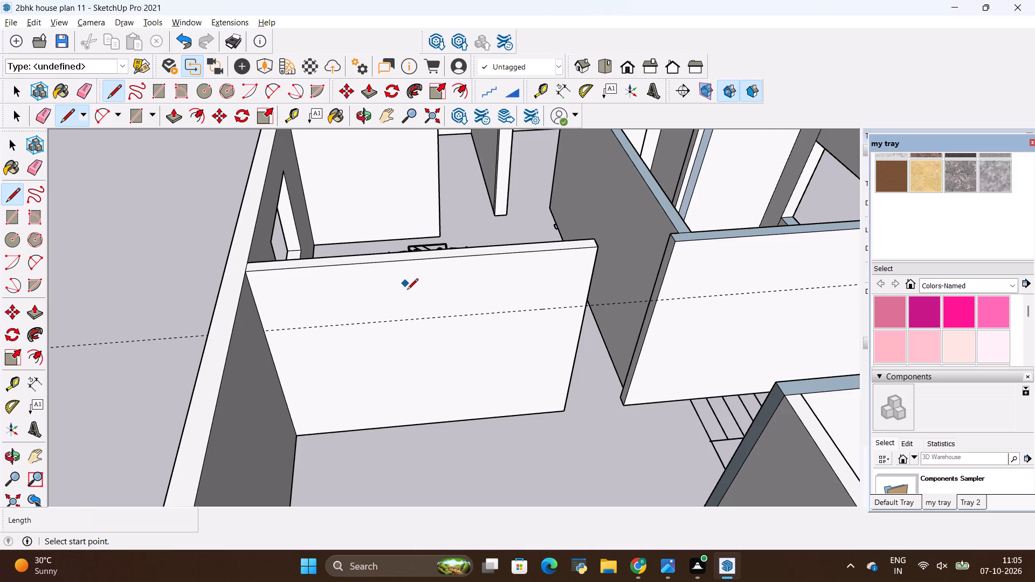
middle_click_drag(357, 302, 575, 326)
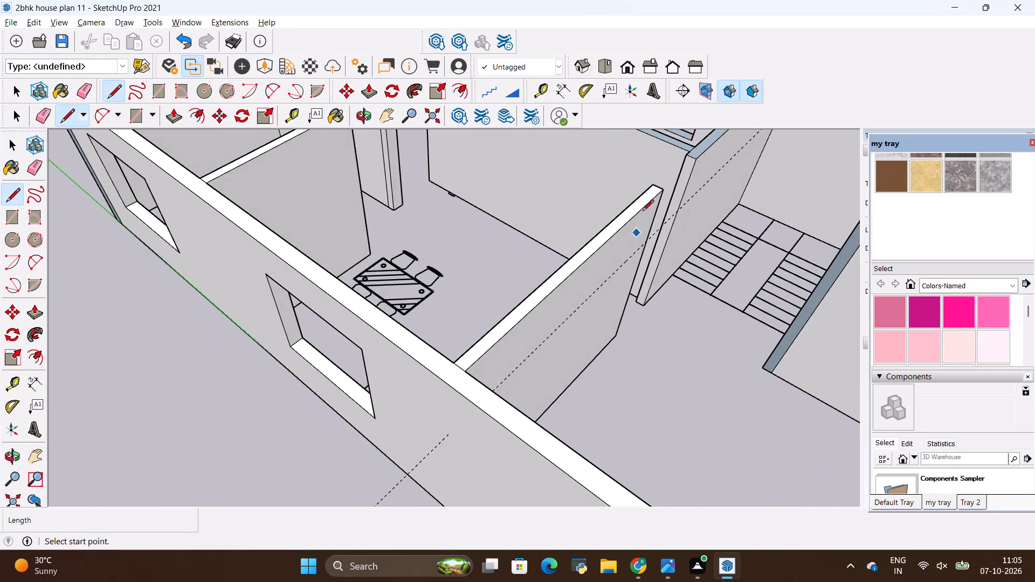
scroll(664, 189, "up", 13)
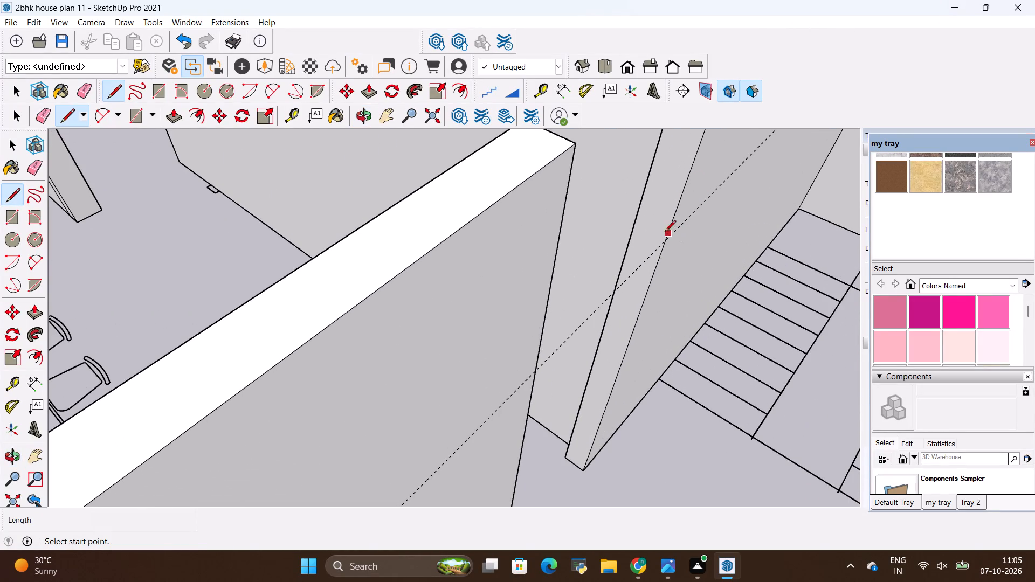
left_click(667, 239)
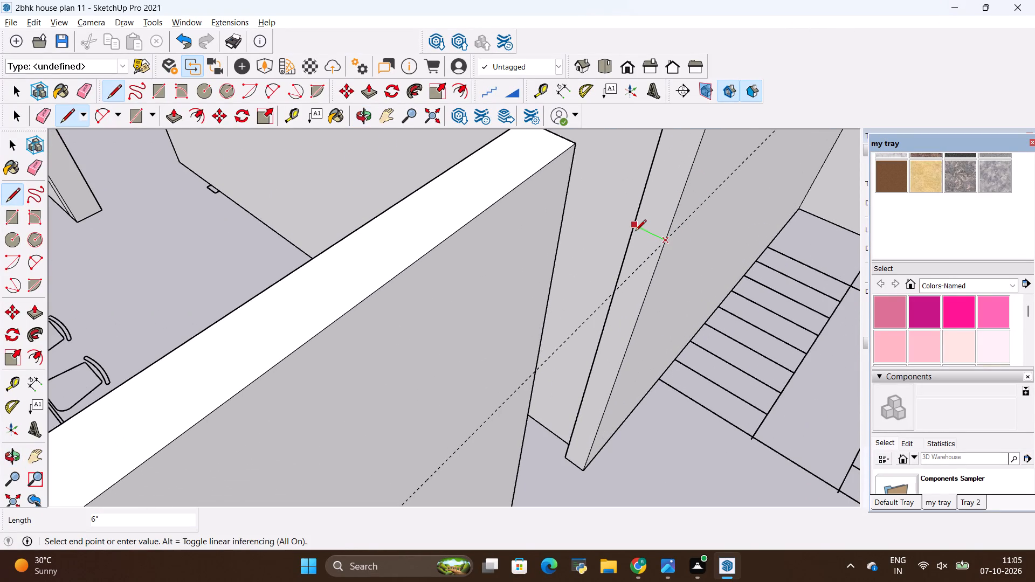
left_click(634, 232)
scroll(619, 302, "down", 10)
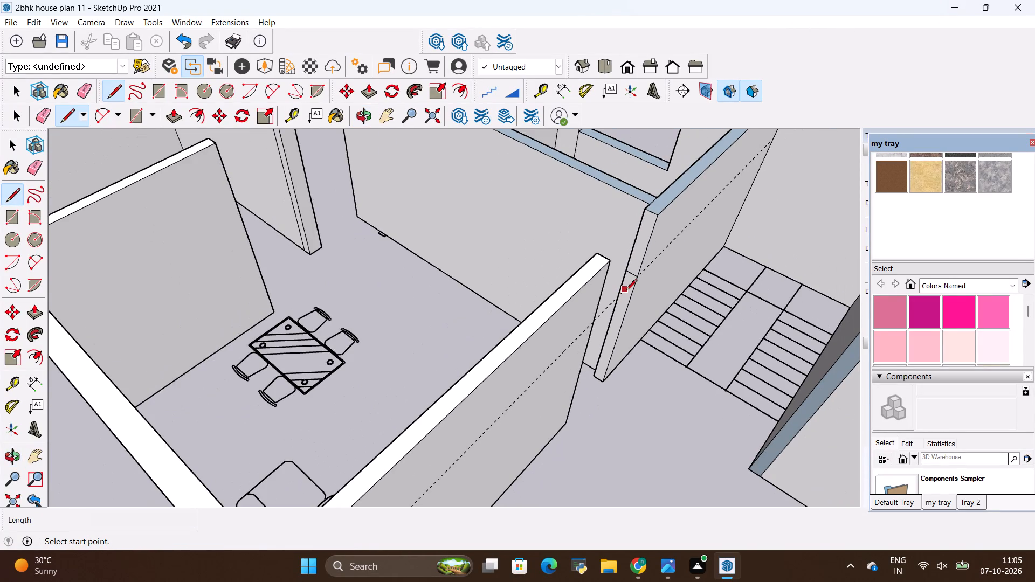
key("p")
left_click(645, 235)
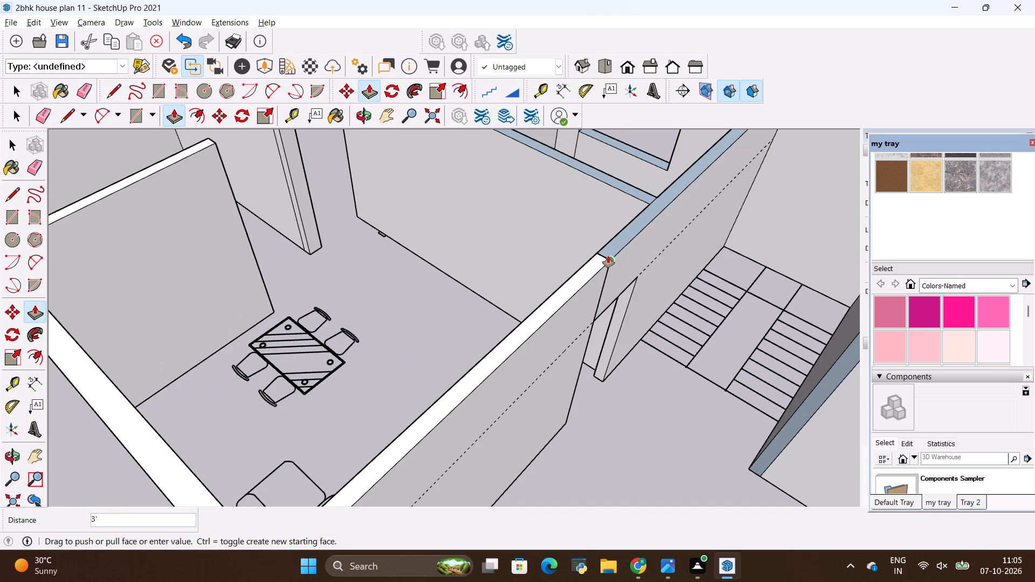
left_click(608, 256)
Erase the seam lines around the new lintel, on the wall top and on both wall faces.
scroll(517, 276, "down", 5)
scroll(571, 257, "up", 5)
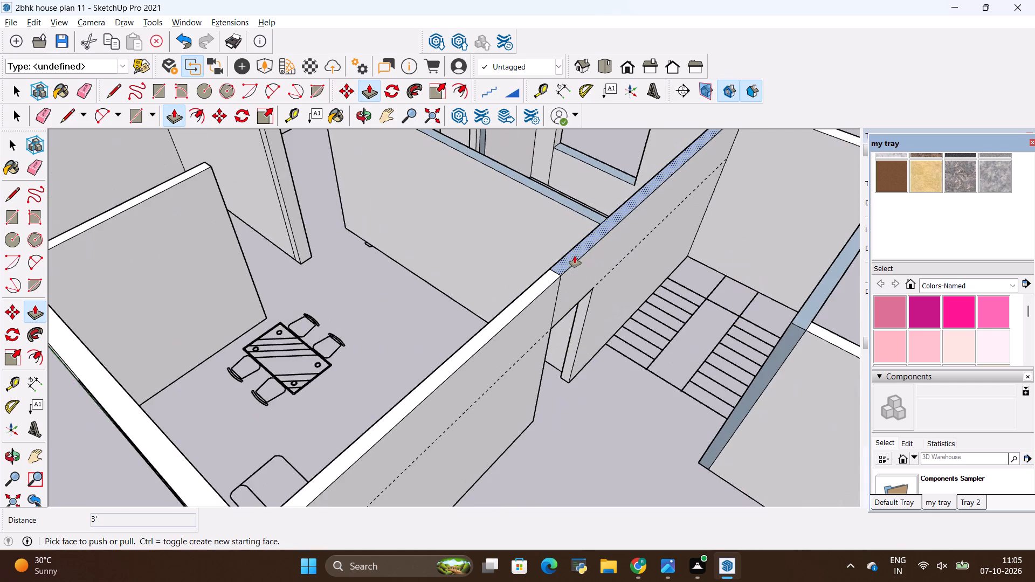
scroll(570, 256, "up", 12)
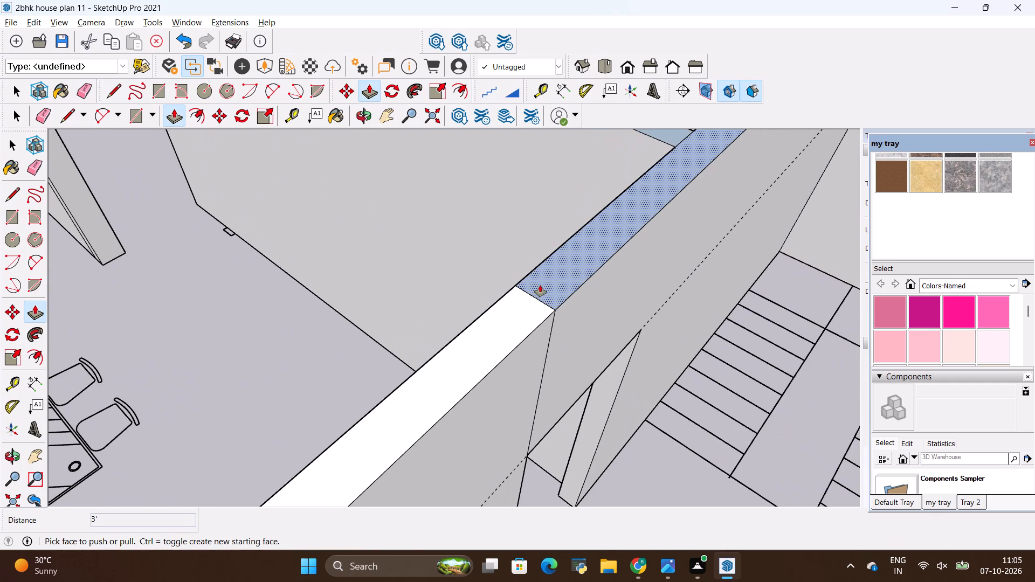
key("e")
left_click_drag(540, 285, 519, 310)
scroll(517, 307, "down", 6)
left_click_drag(573, 310, 568, 312)
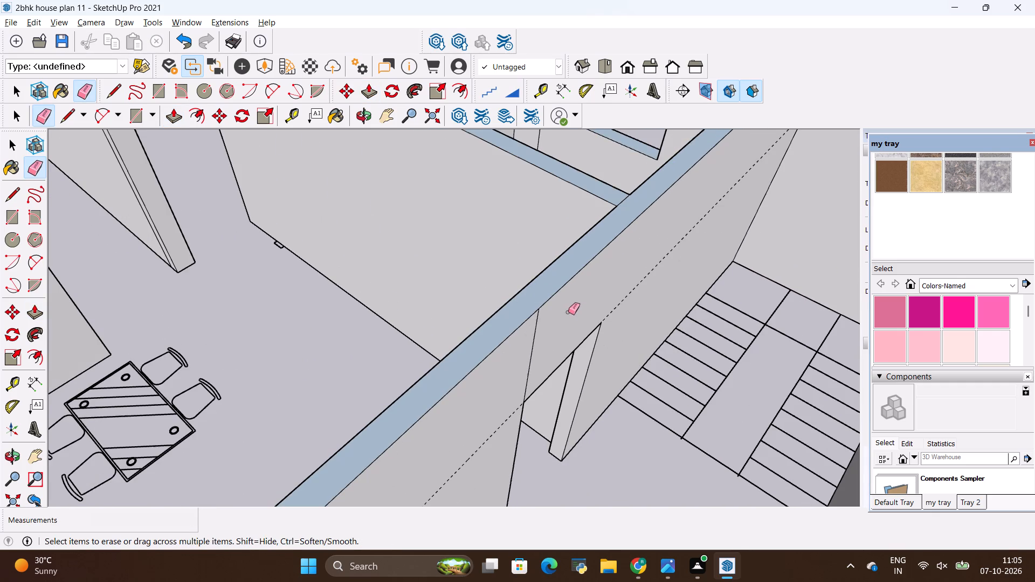
left_click_drag(568, 312, 523, 355)
scroll(527, 343, "down", 6)
middle_click_drag(453, 327, 760, 343)
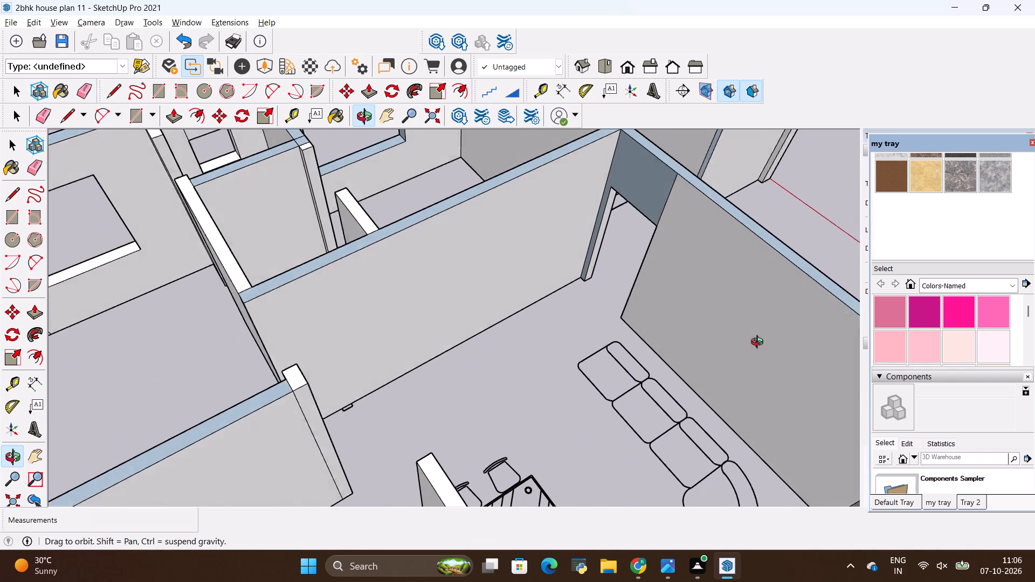
middle_click_drag(760, 343, 759, 337)
left_click_drag(685, 216, 651, 189)
Erase the vertical seams above the large window beyond the bathrooms and above and below the corner bedroom's window on the inner faces.
scroll(525, 283, "down", 5)
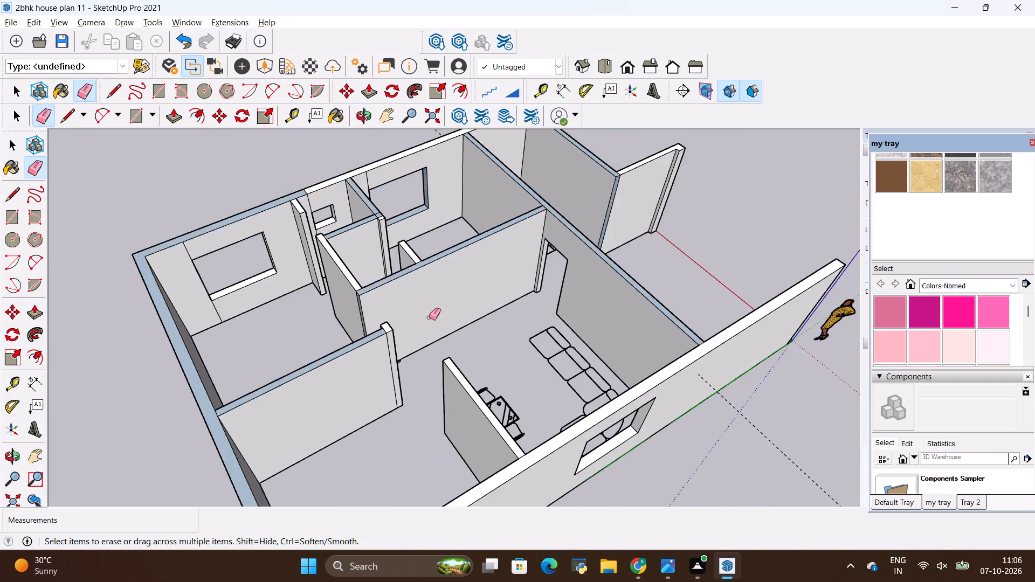
scroll(429, 317, "down", 6)
scroll(390, 210, "up", 6)
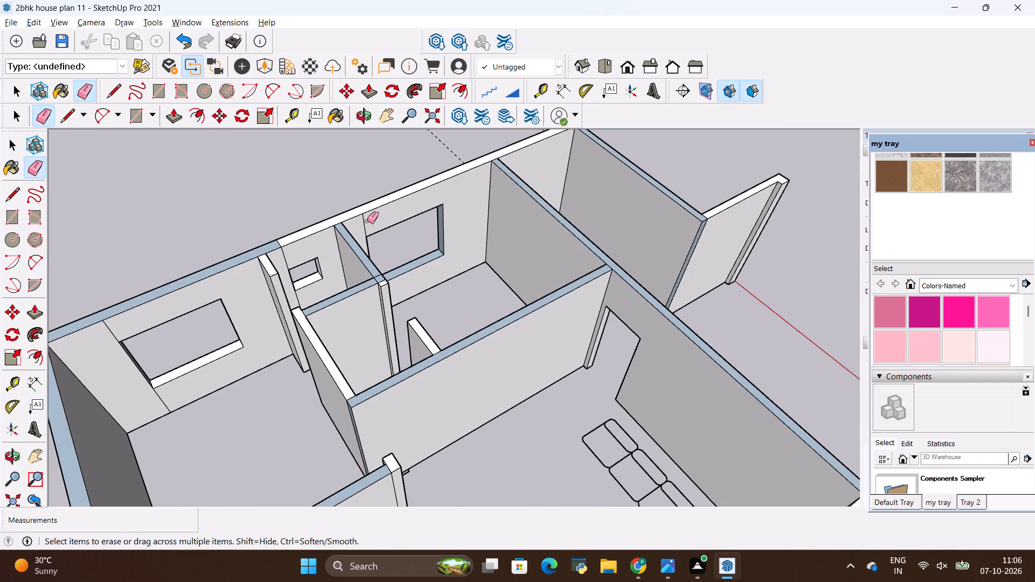
left_click(367, 221)
scroll(365, 225, "down", 5)
scroll(430, 221, "down", 4)
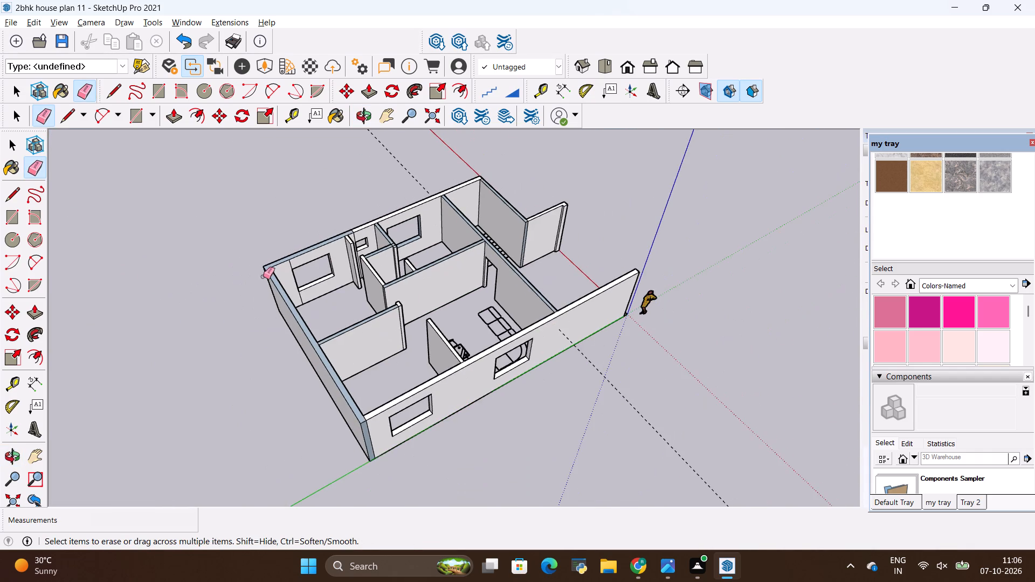
scroll(293, 273, "up", 11)
left_click_drag(312, 240, 288, 252)
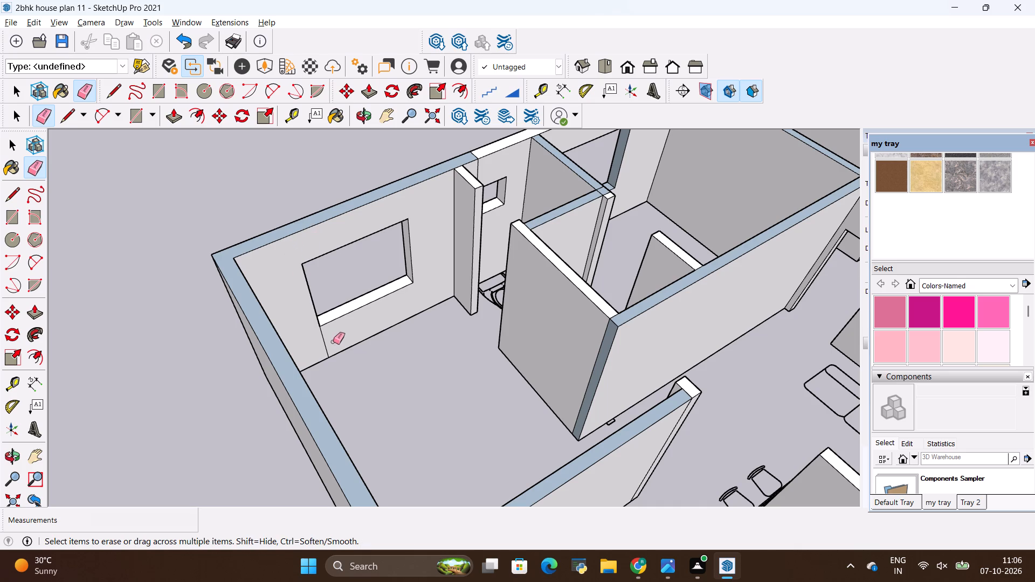
left_click_drag(333, 342, 311, 345)
Place a horizontal guide 3' below the top edge of the bathroom wall facing the corner bedroom.
scroll(316, 341, "down", 5)
middle_click_drag(294, 319, 569, 380)
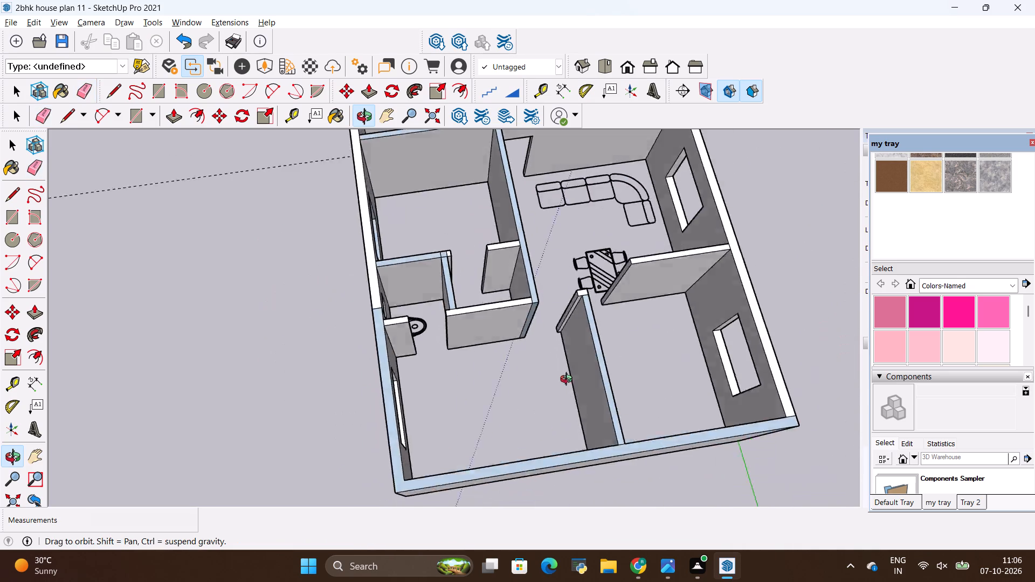
middle_click_drag(569, 380, 484, 277)
scroll(454, 277, "up", 7)
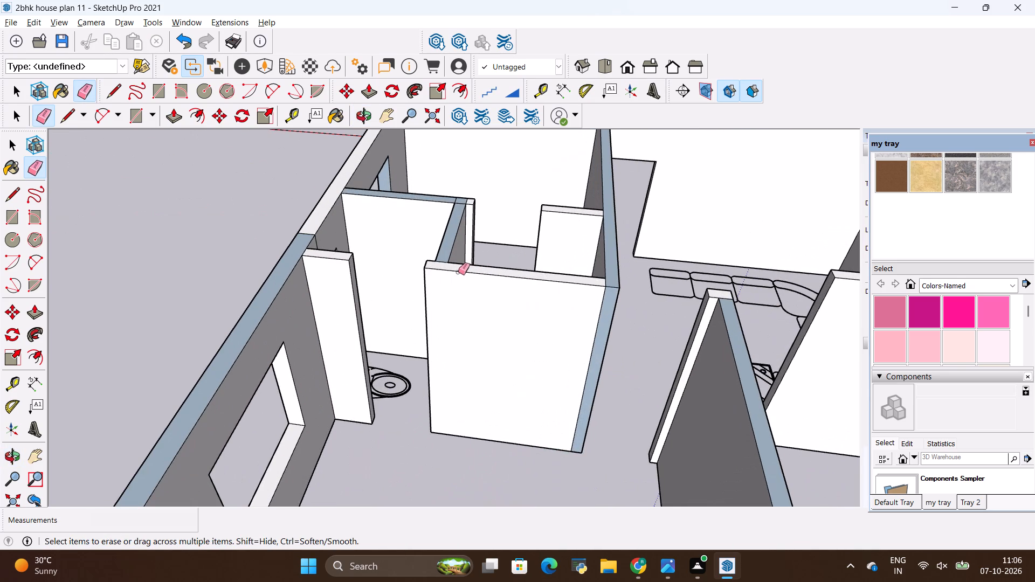
key("t")
left_click(472, 271)
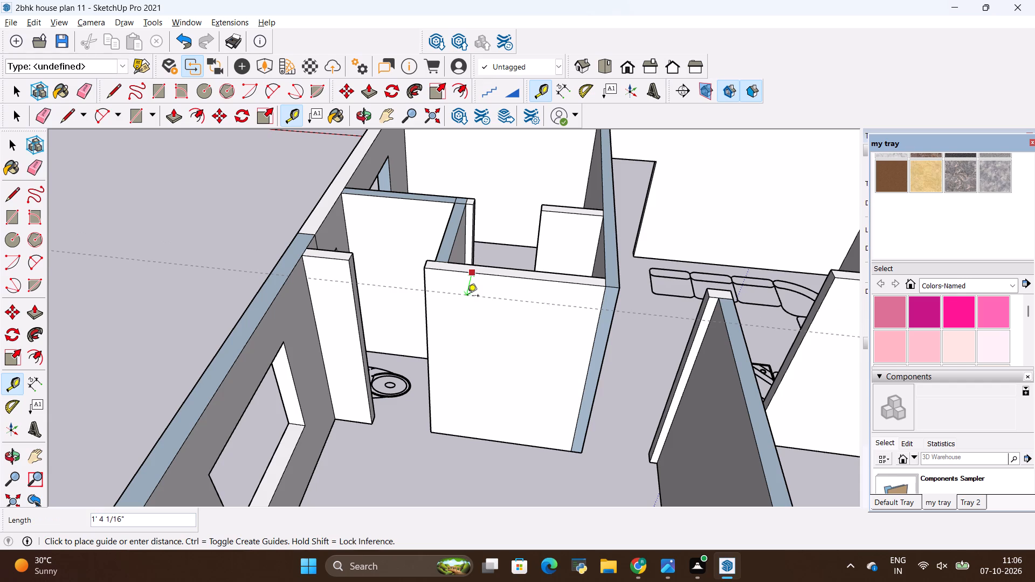
key("BackSpace")
type("3'")
key("Return")
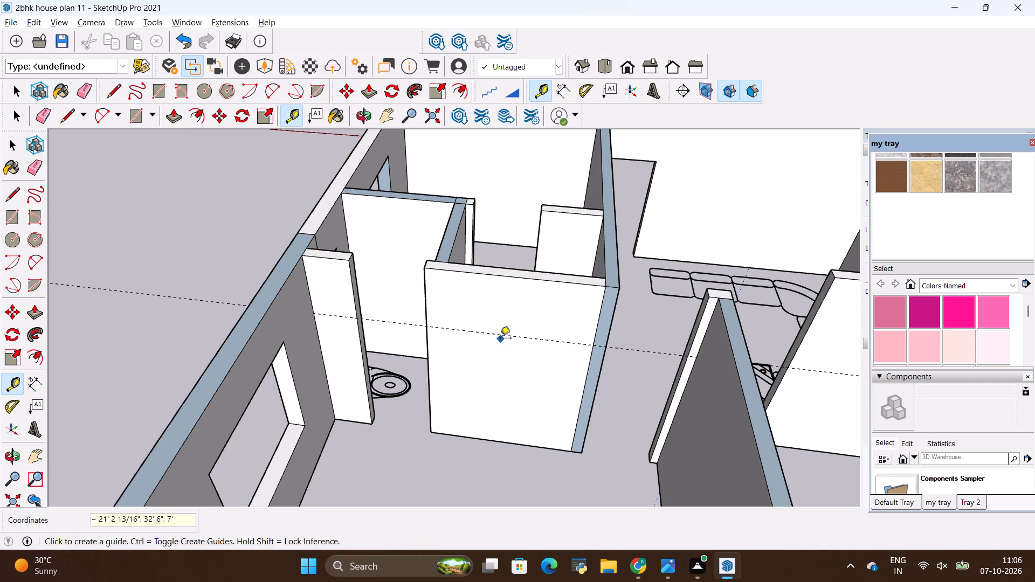
Draw a line at guide height across the short bathroom wall's end and extend its upper part 3' across the doorway as a lintel.
middle_click_drag(478, 350, 328, 384)
key("l")
scroll(233, 369, "up", 3)
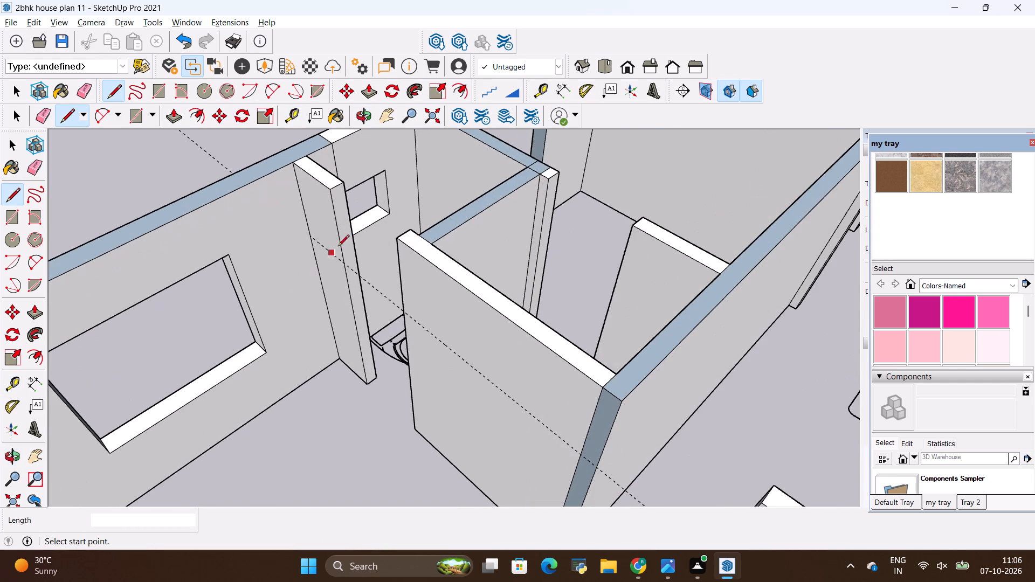
scroll(366, 233, "up", 4)
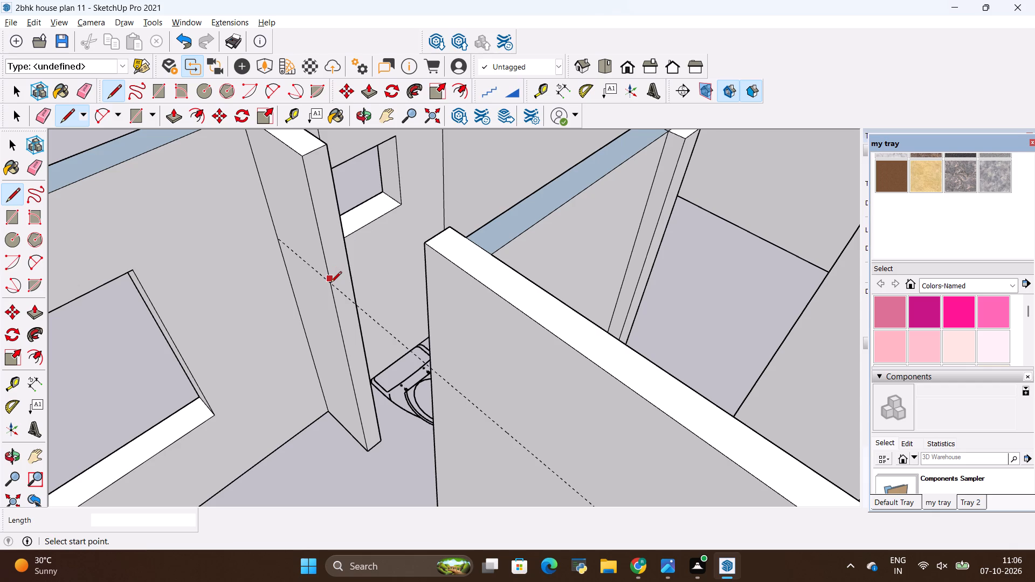
left_click(330, 283)
left_click(351, 269)
key("p")
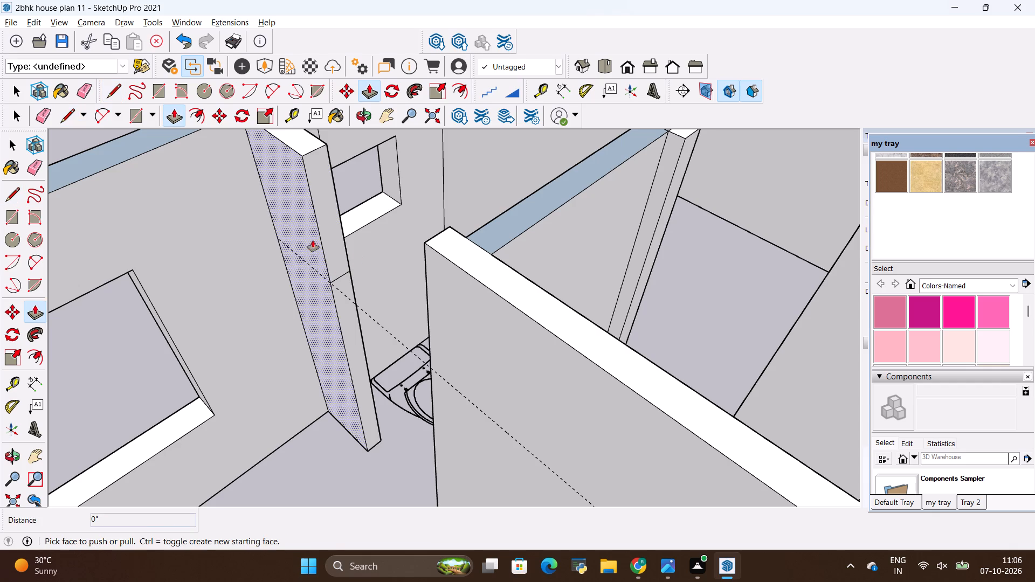
left_click(336, 224)
left_click(427, 241)
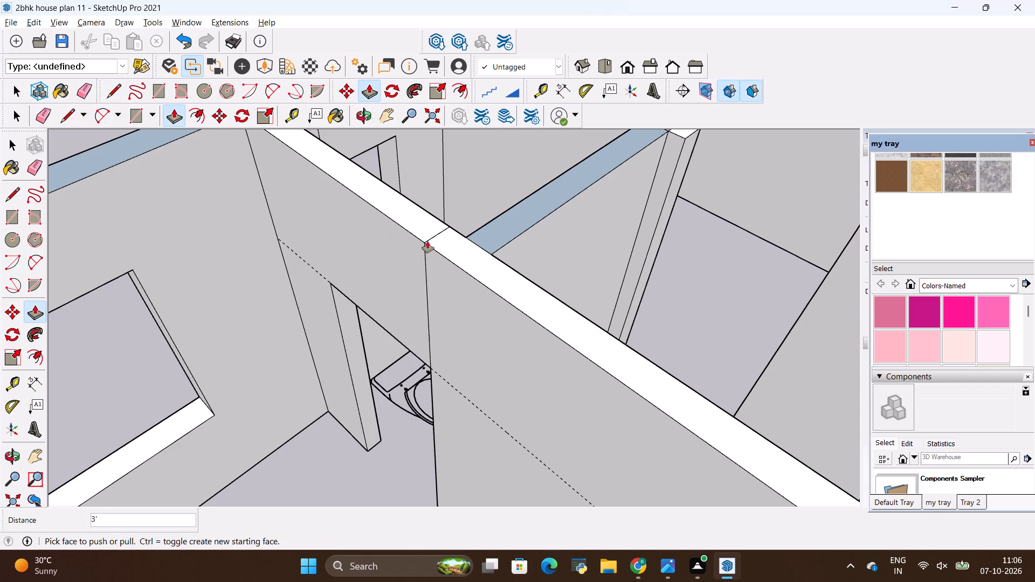
Erase the seam lines around the new bathroom lintel, on the wall top and on both wall faces.
scroll(444, 234, "up", 4)
key("e")
left_click_drag(429, 223, 442, 234)
left_click_drag(401, 281, 436, 296)
middle_click_drag(512, 276, 351, 285)
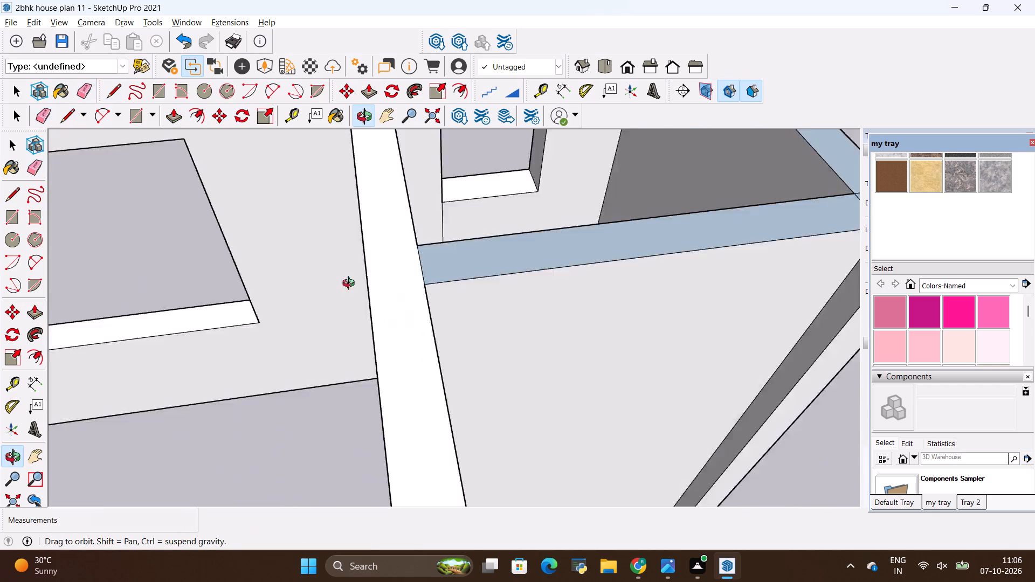
middle_click_drag(351, 285, 280, 259)
middle_click_drag(280, 259, 204, 335)
middle_click_drag(352, 306, 121, 296)
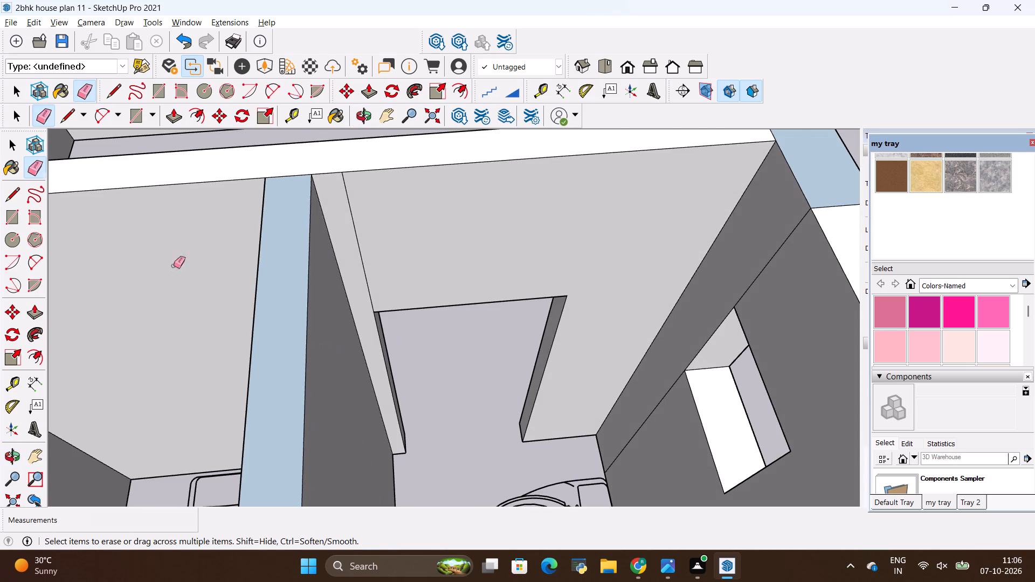
left_click(354, 213)
Examine the whole house model from several sides to check walls, window openings and door lintels.
scroll(349, 216, "down", 17)
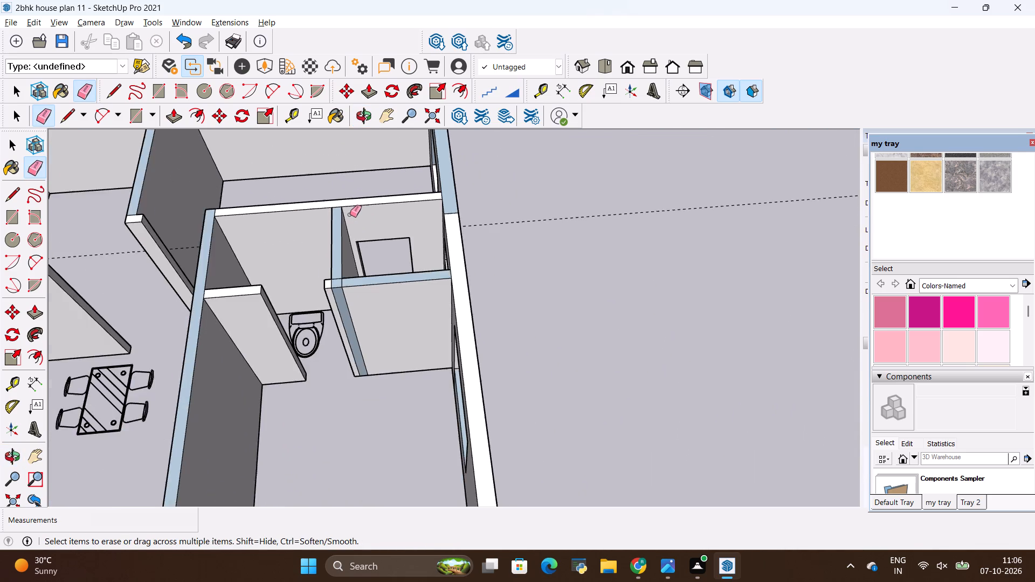
scroll(350, 214, "down", 6)
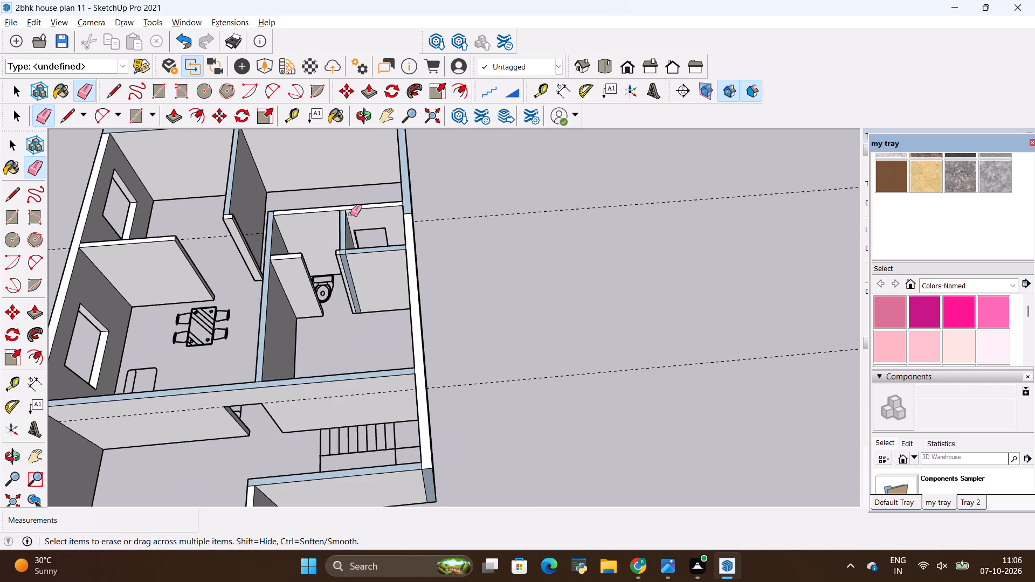
scroll(350, 214, "down", 10)
scroll(206, 189, "up", 7)
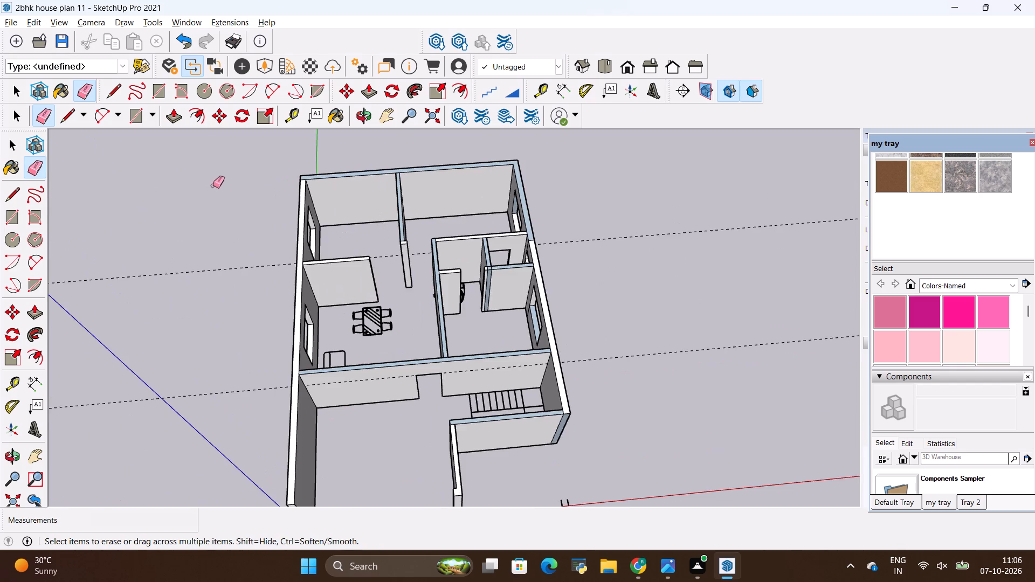
scroll(239, 167, "down", 5)
key("space")
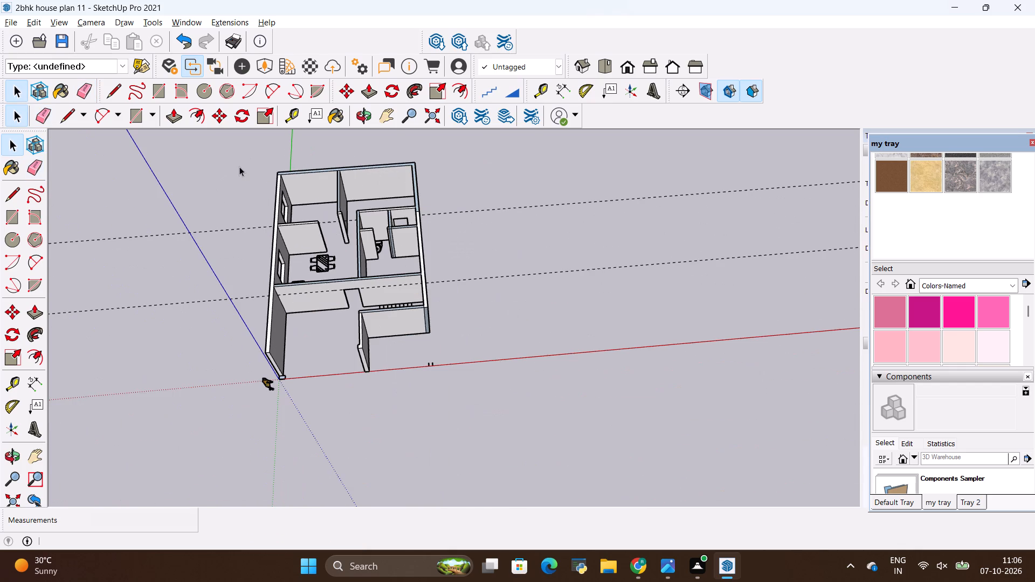
left_click(239, 167)
middle_click_drag(239, 167, 534, 177)
scroll(250, 197, "down", 1)
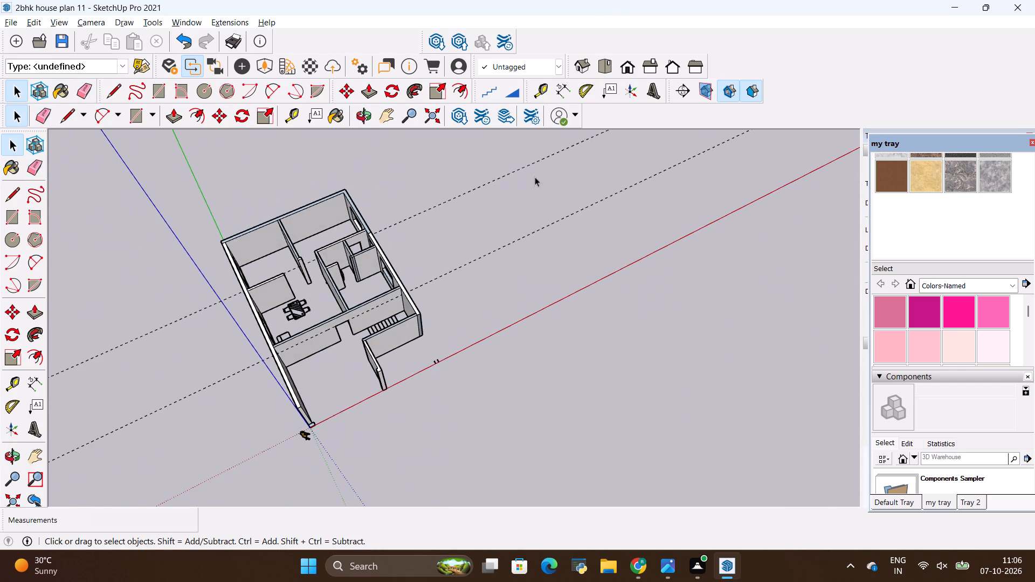
middle_click_drag(208, 356, 391, 236)
middle_click_drag(289, 445, 342, 375)
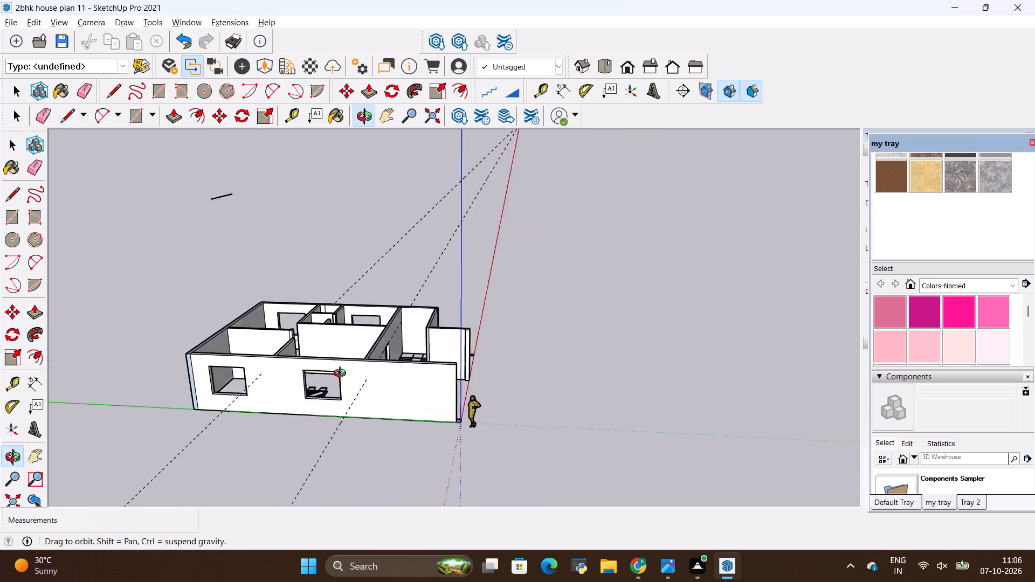
middle_click_drag(342, 375, 187, 370)
scroll(364, 310, "up", 8)
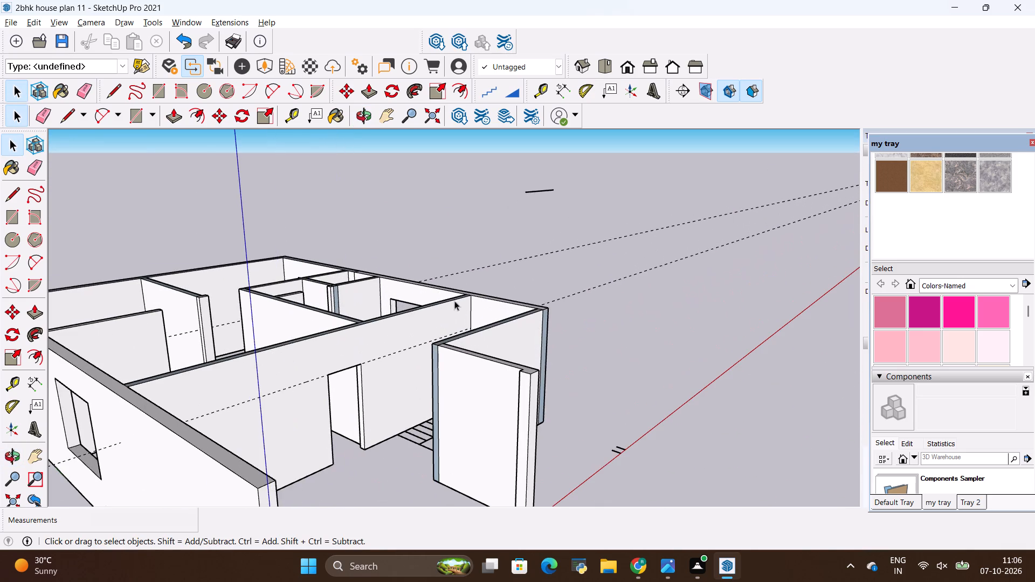
middle_click_drag(535, 327, 365, 573)
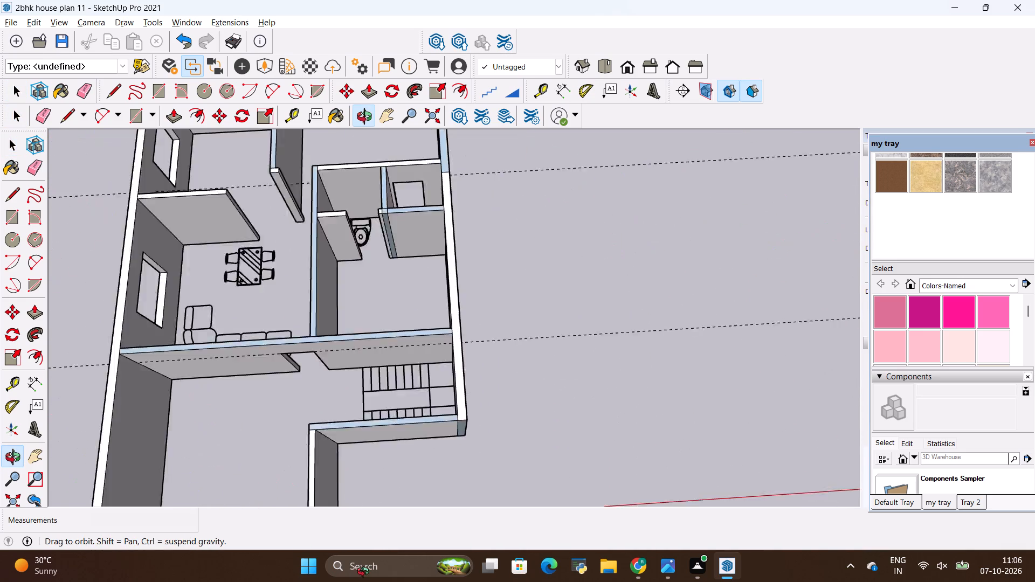
middle_click_drag(365, 573, 566, 461)
scroll(369, 357, "down", 11)
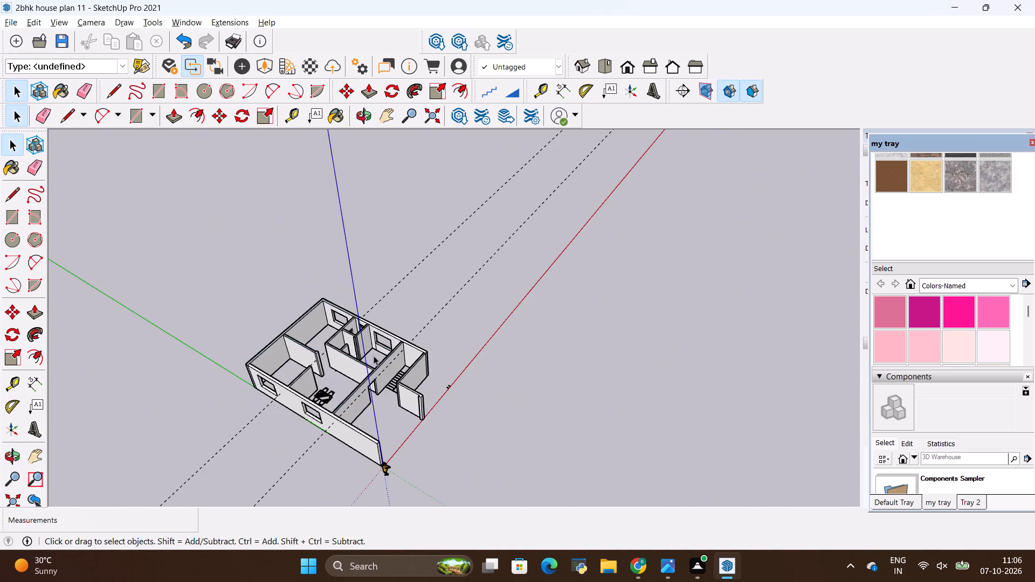
middle_click_drag(320, 379, 623, 330)
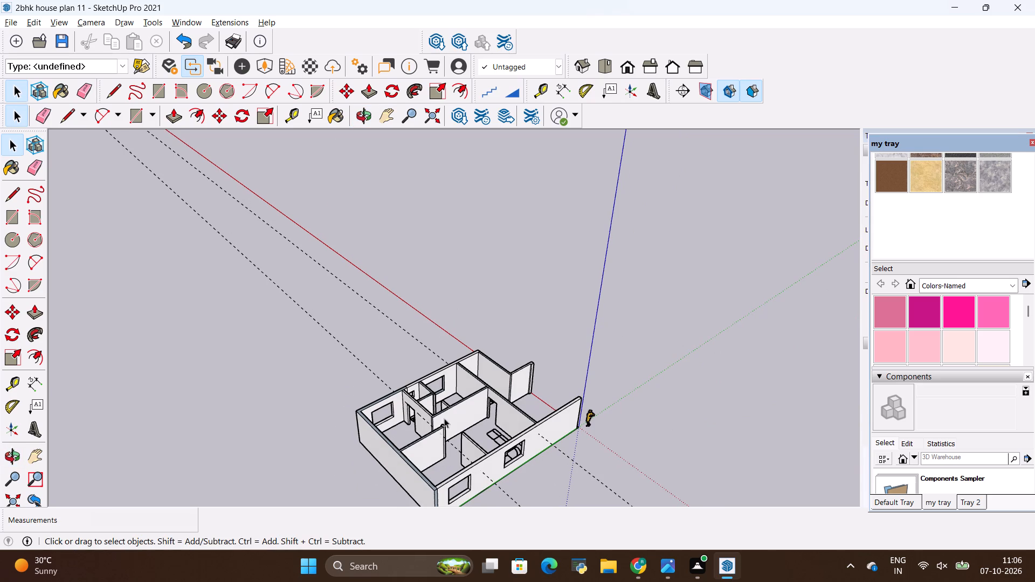
Erase the two leftover guide lines crossing the house model.
scroll(435, 428, "up", 18)
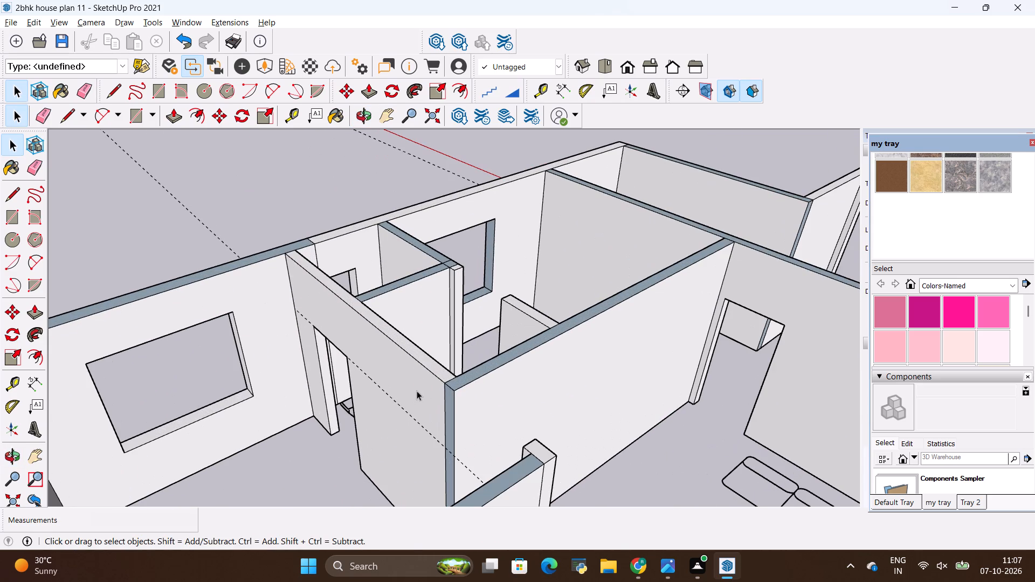
key("e")
left_click_drag(414, 390, 396, 428)
scroll(397, 405, "down", 6)
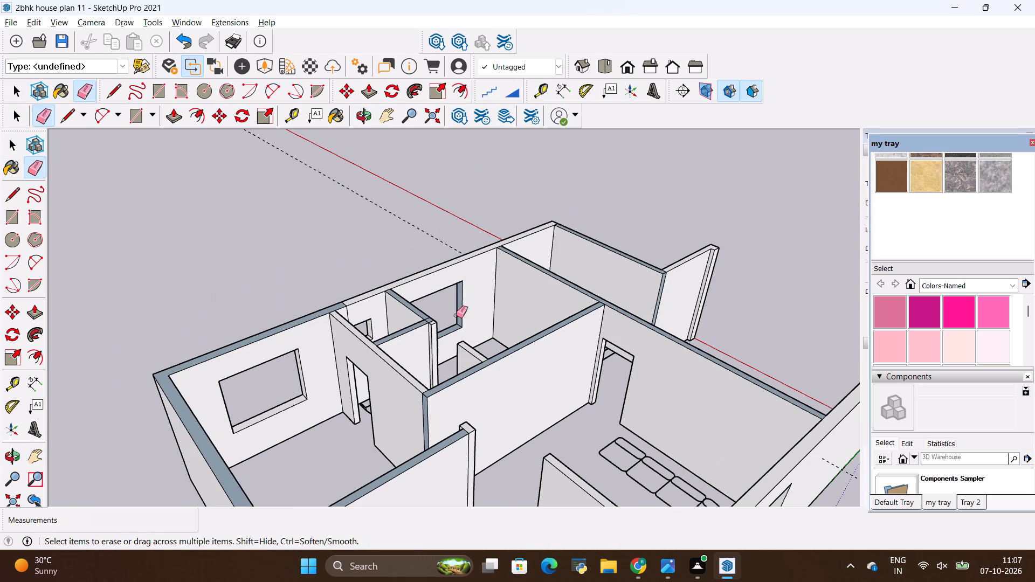
left_click_drag(425, 224, 414, 242)
Examine the house model from all sides to find doorways still missing a lintel.
scroll(316, 248, "down", 5)
scroll(358, 315, "down", 5)
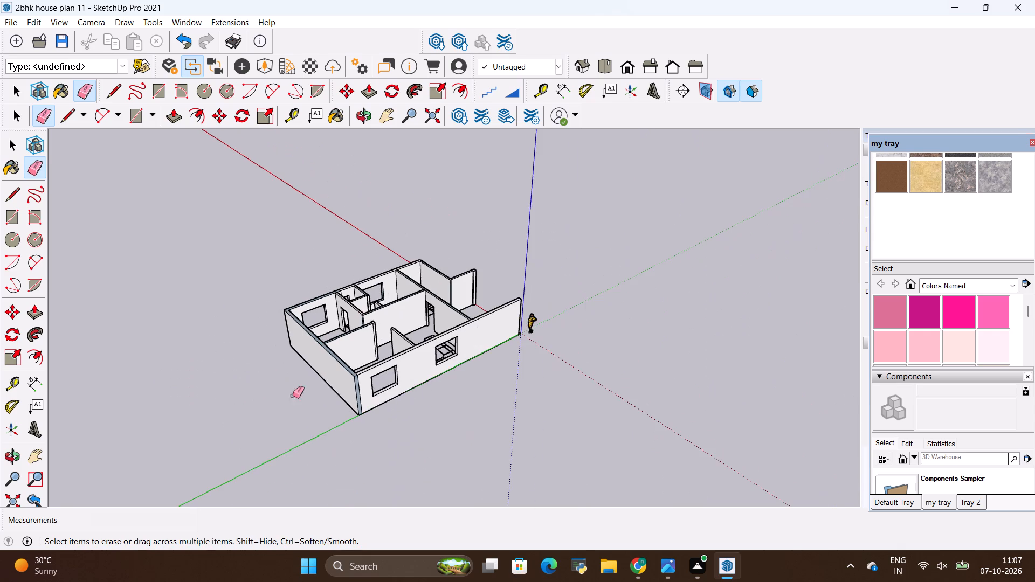
middle_click_drag(279, 418, 629, 419)
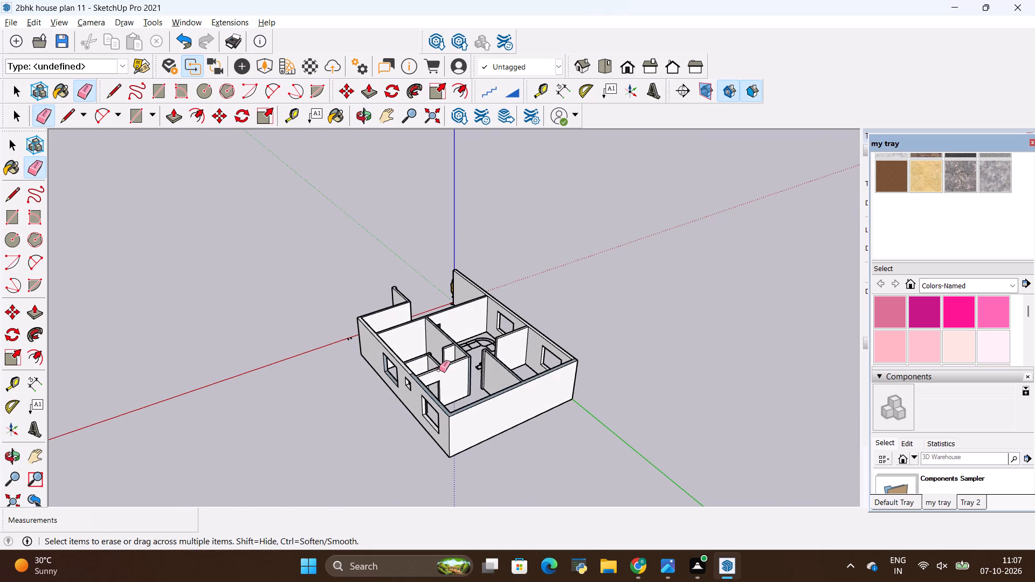
scroll(371, 322, "down", 5)
middle_click_drag(362, 379, 622, 314)
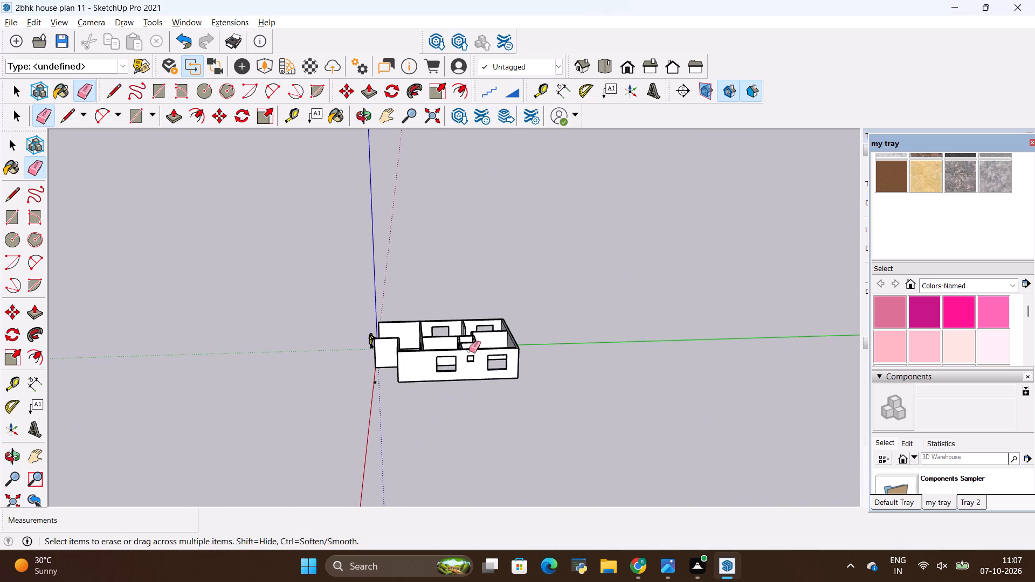
scroll(469, 350, "up", 14)
middle_click_drag(331, 341, 648, 306)
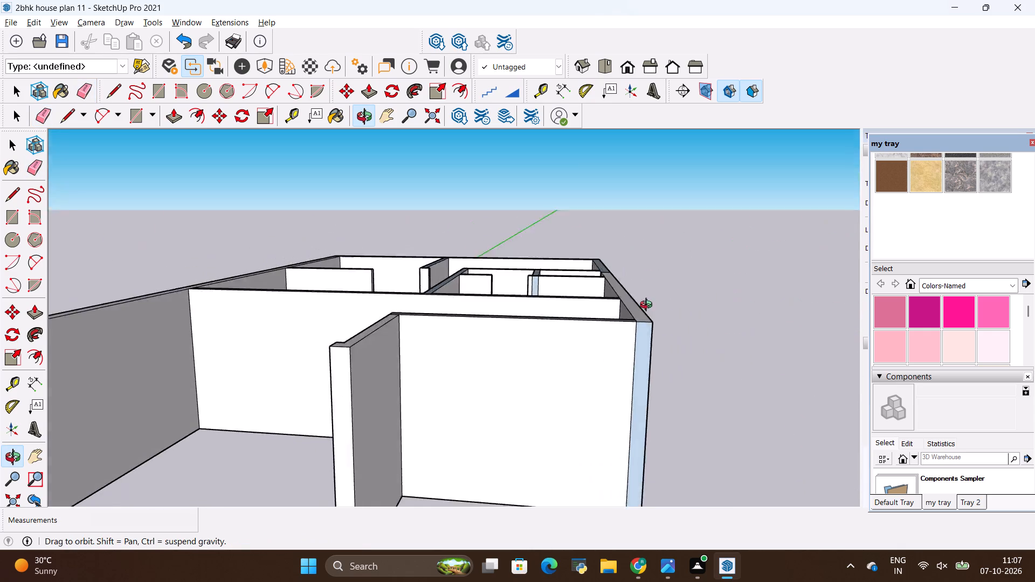
middle_click_drag(648, 306, 247, 436)
scroll(302, 398, "down", 5)
middle_click_drag(402, 352, 411, 371)
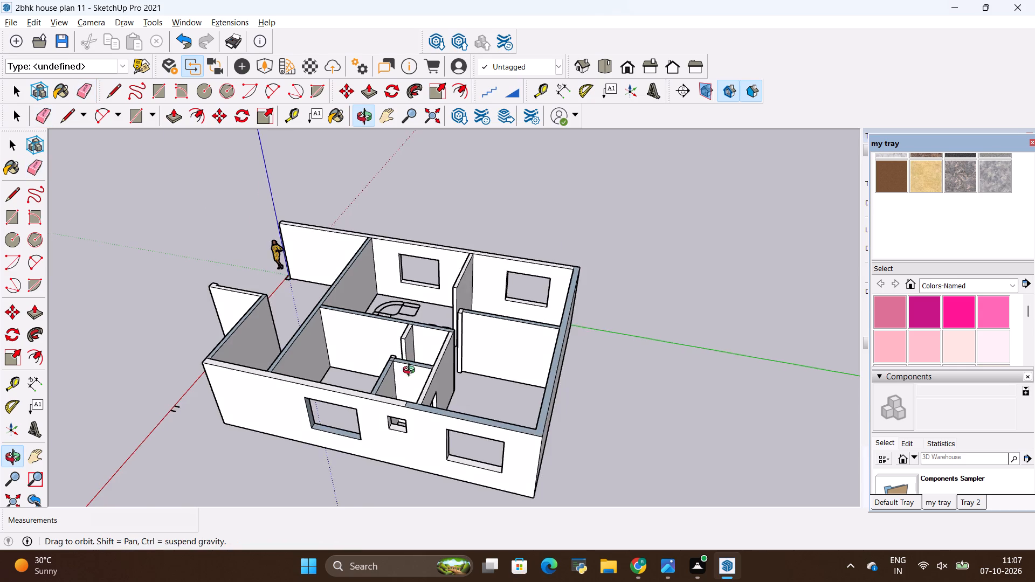
middle_click_drag(411, 371, 652, 345)
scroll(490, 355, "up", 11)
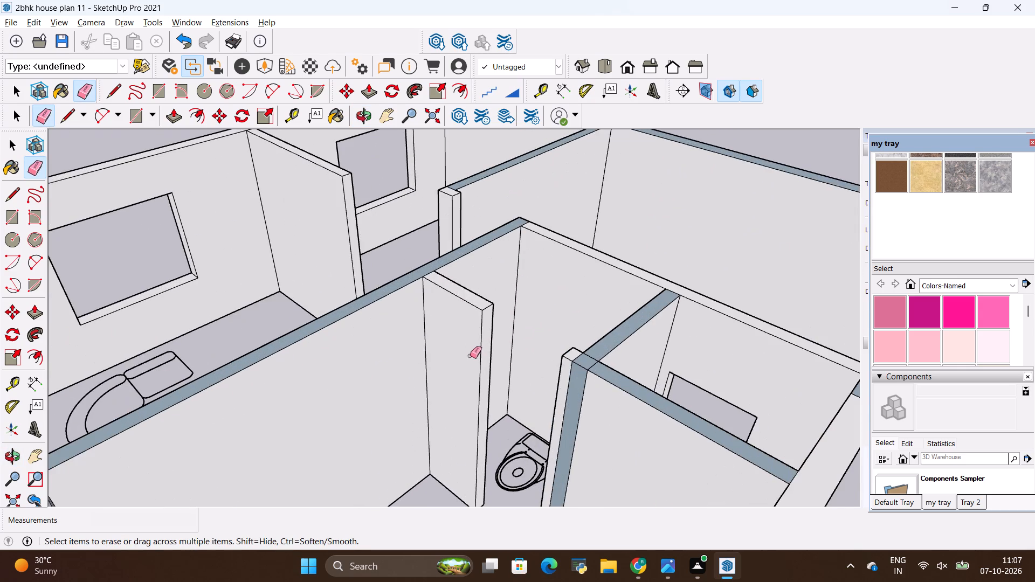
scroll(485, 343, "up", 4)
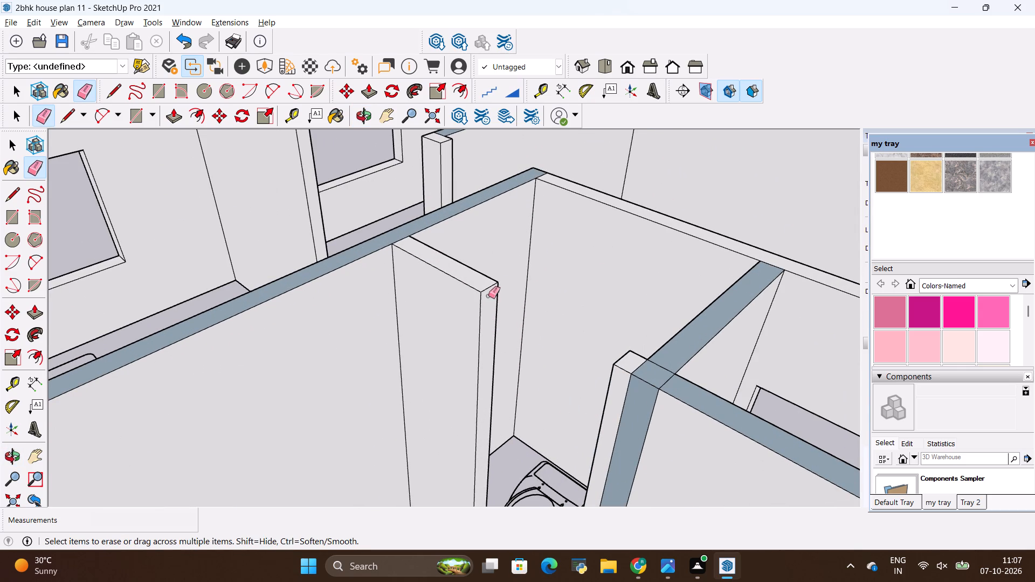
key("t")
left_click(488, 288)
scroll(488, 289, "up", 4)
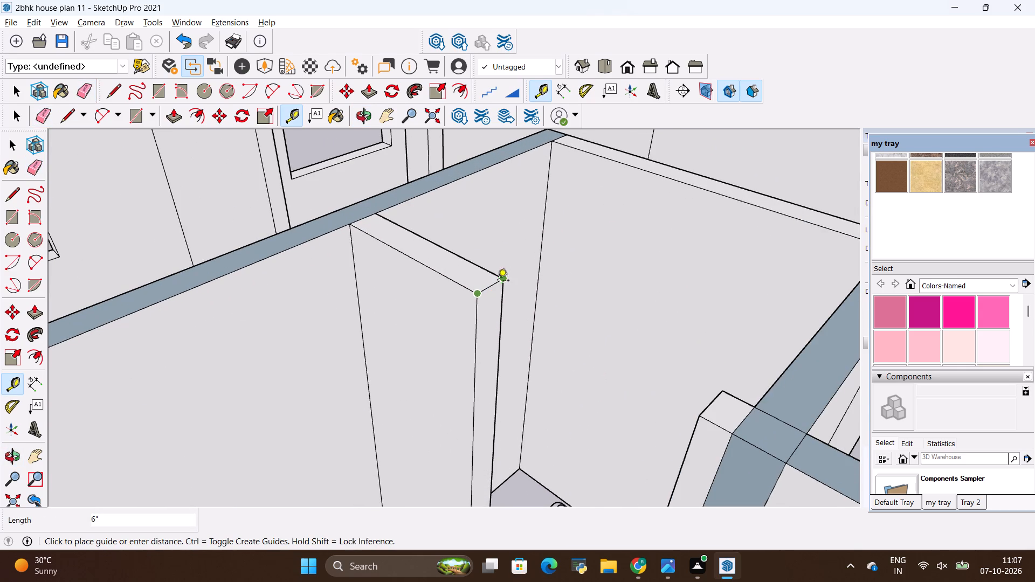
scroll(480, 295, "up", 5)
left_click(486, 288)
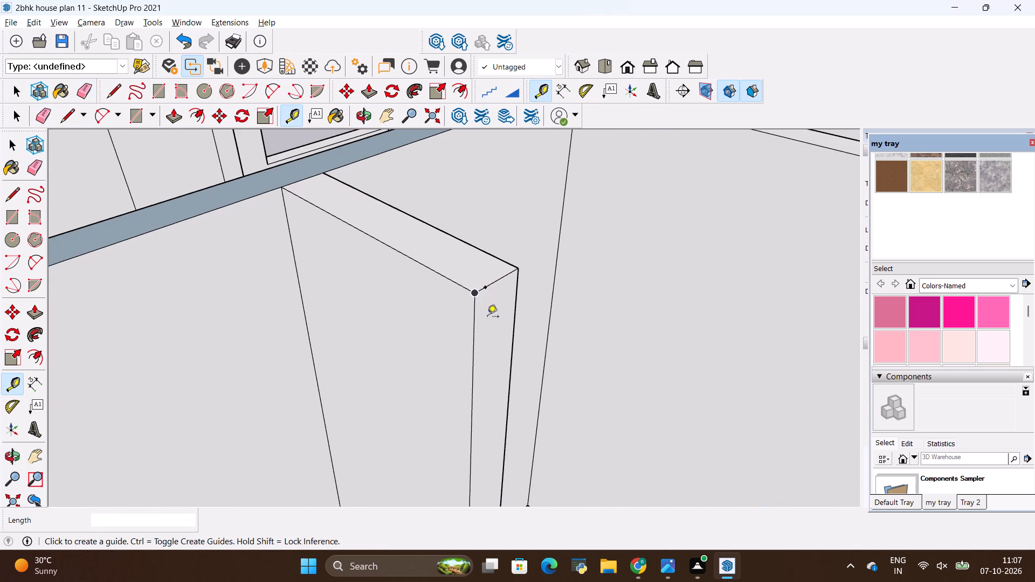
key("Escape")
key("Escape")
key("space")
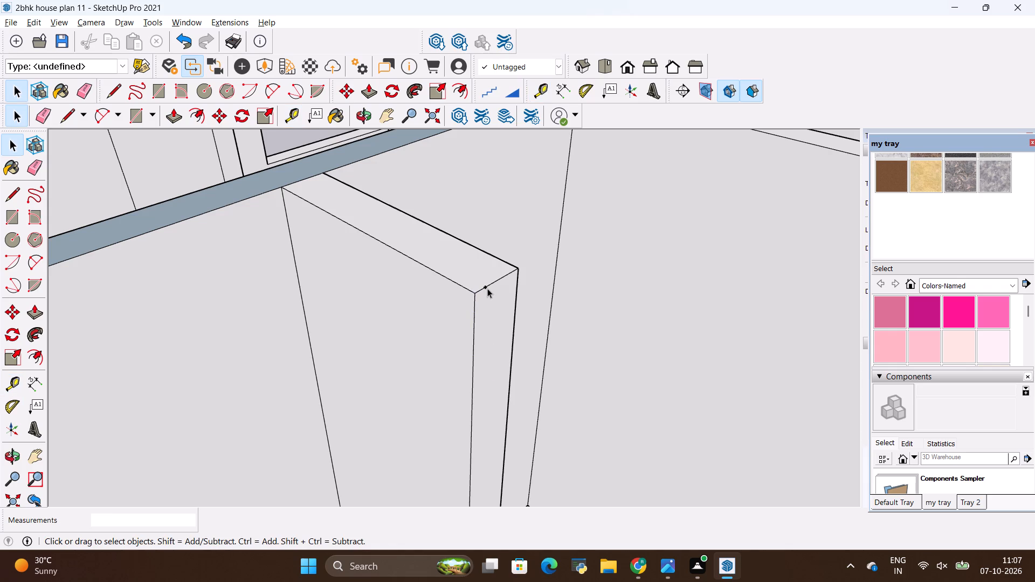
Place a horizontal guide 3' below the top edge of the short wall's end beside the toilet.
key("t")
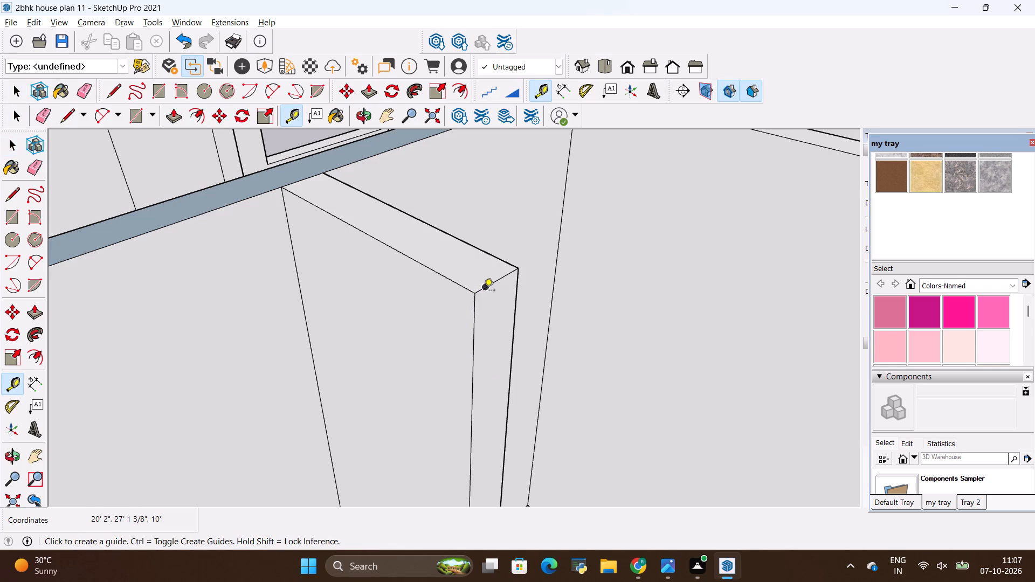
left_click(484, 291)
key("Escape")
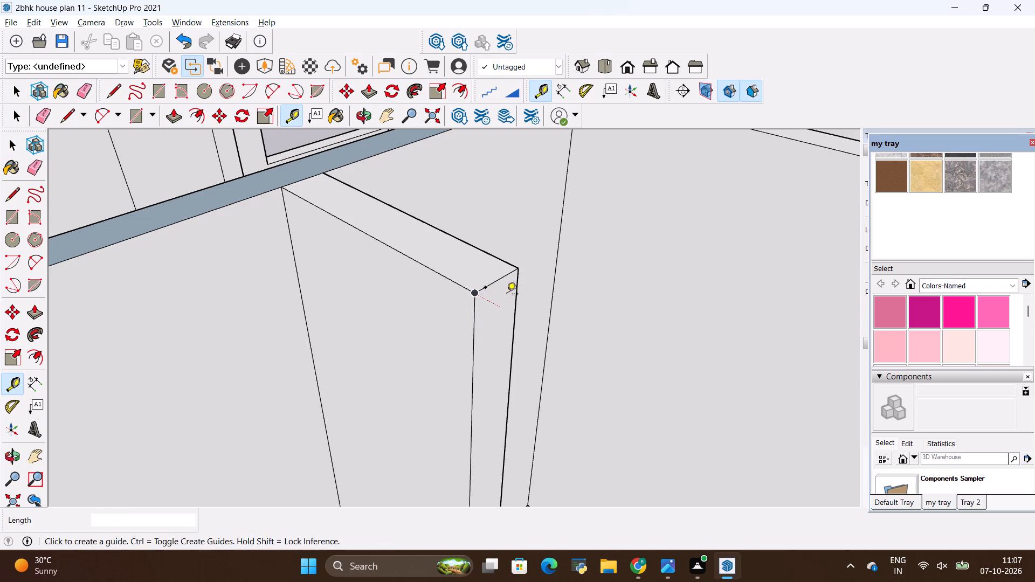
left_click(507, 276)
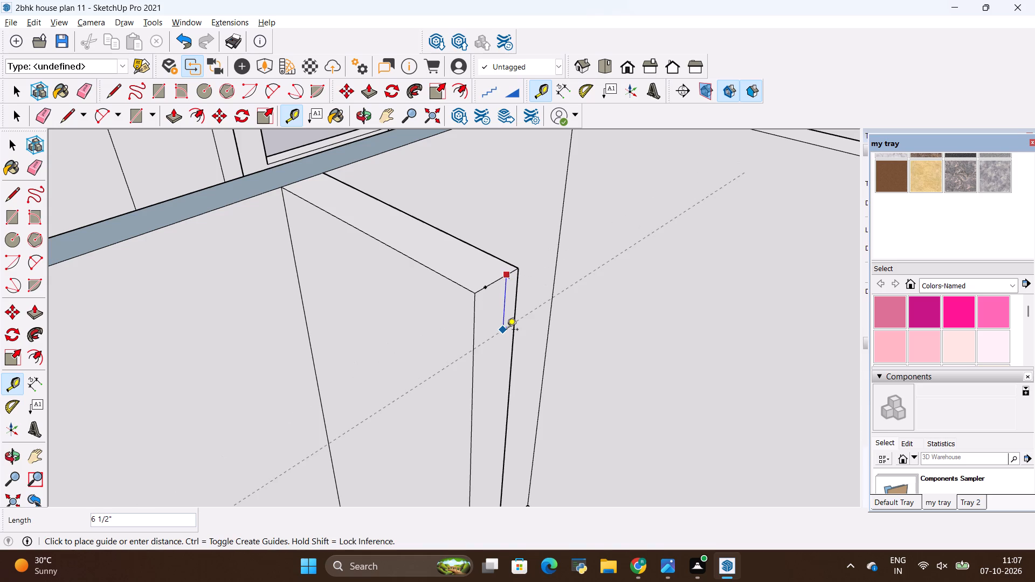
key("BackSpace")
type("3'")
key("Return")
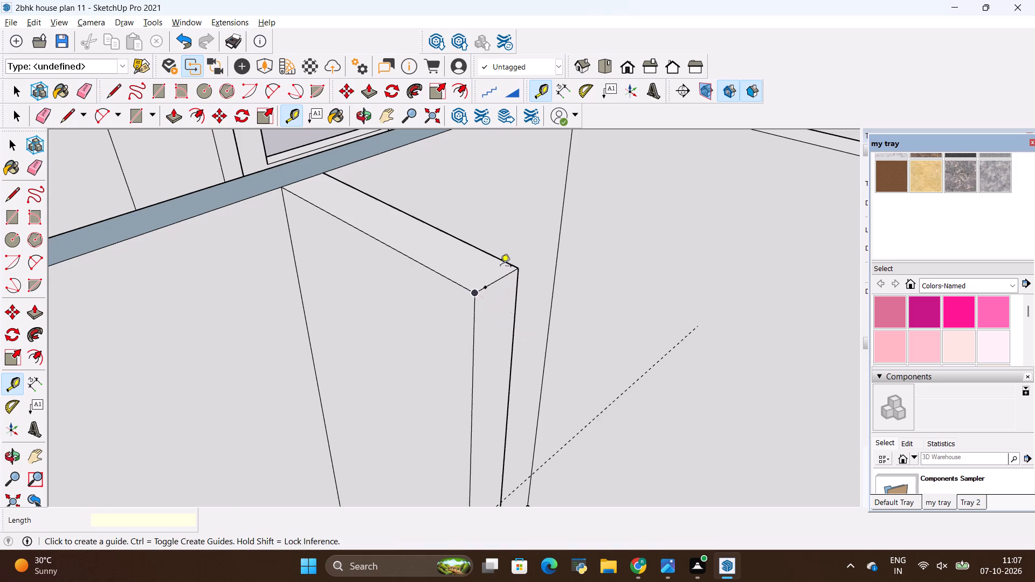
Draw a line at guide height across that wall end and extend its upper part 3' to the opposite wall as a lintel.
scroll(500, 267, "down", 5)
key("l")
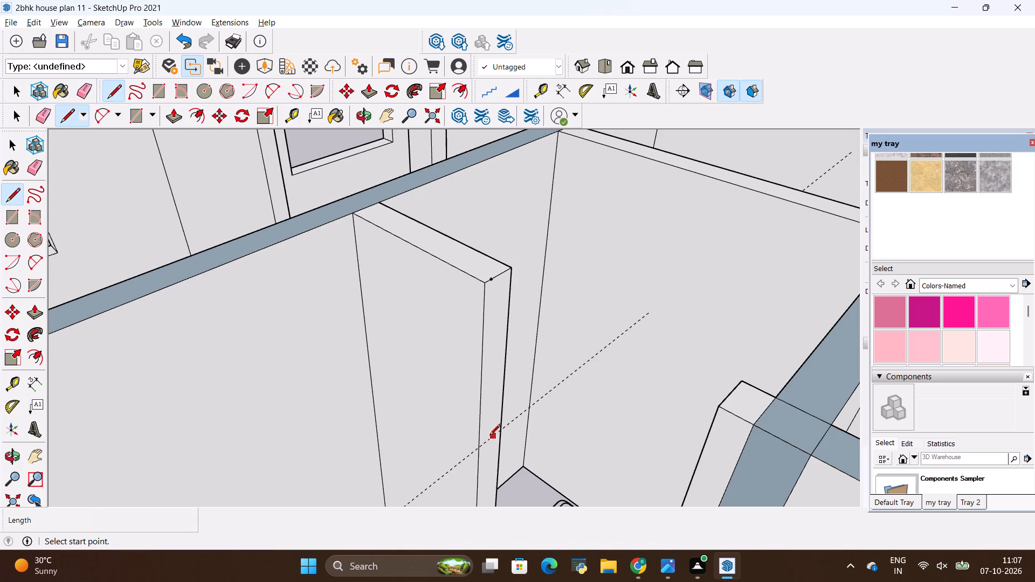
left_click(477, 445)
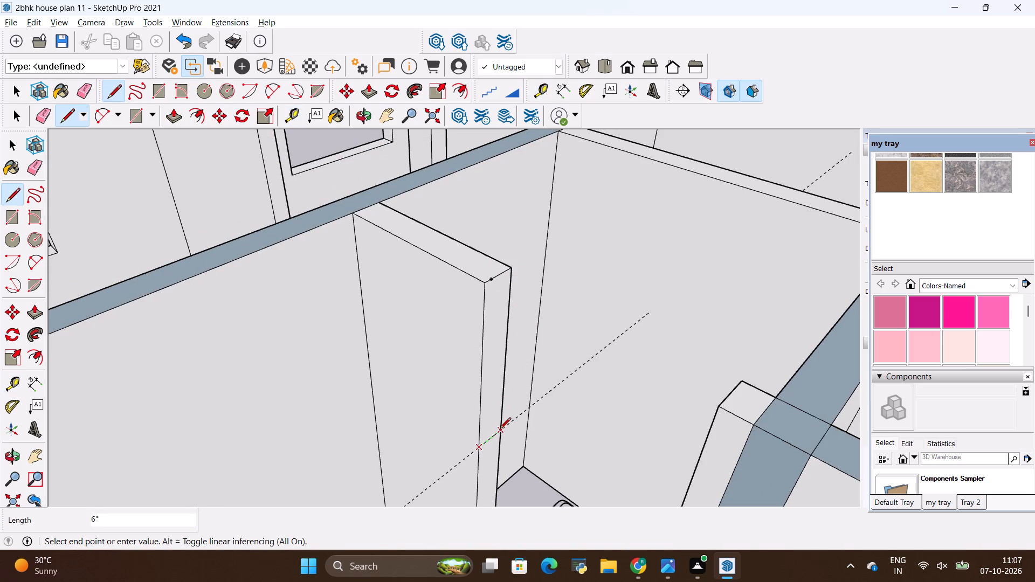
left_click(500, 429)
key("p")
left_click(484, 405)
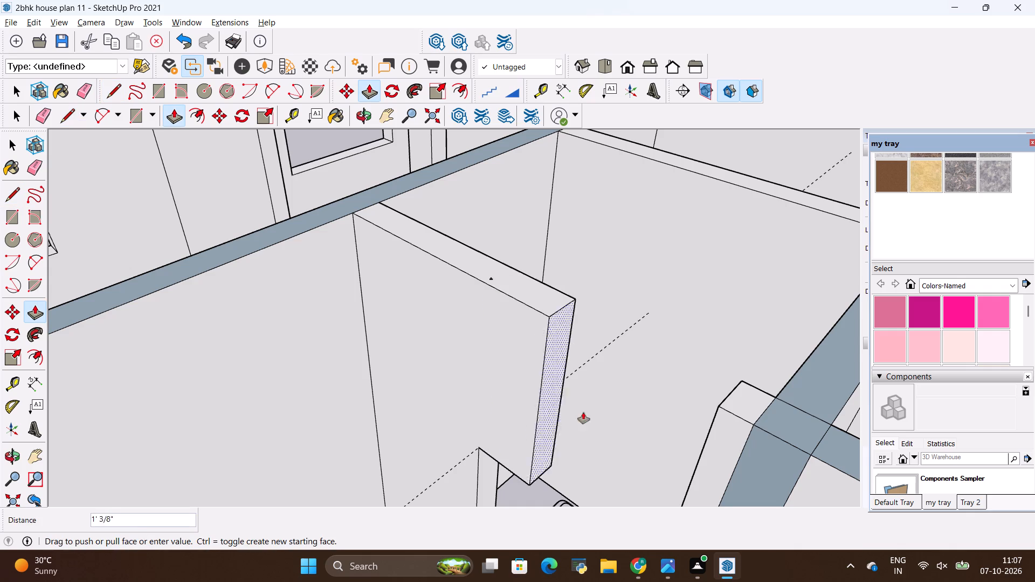
left_click(723, 400)
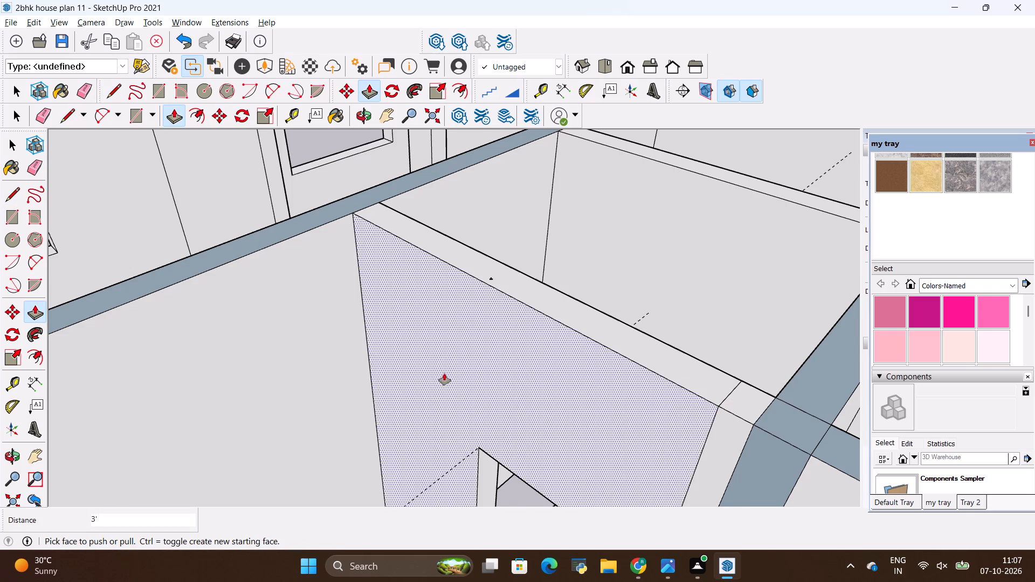
Erase the leftover guide and the seam edges where the new lintel joins the walls beside the toilet.
scroll(444, 373, "down", 4)
key("e")
left_click_drag(444, 405, 444, 452)
scroll(349, 363, "down", 12)
scroll(448, 373, "up", 10)
middle_click_drag(431, 365, 508, 402)
scroll(489, 354, "up", 6)
left_click_drag(499, 362, 482, 346)
left_click_drag(486, 409, 458, 404)
scroll(281, 314, "down", 1)
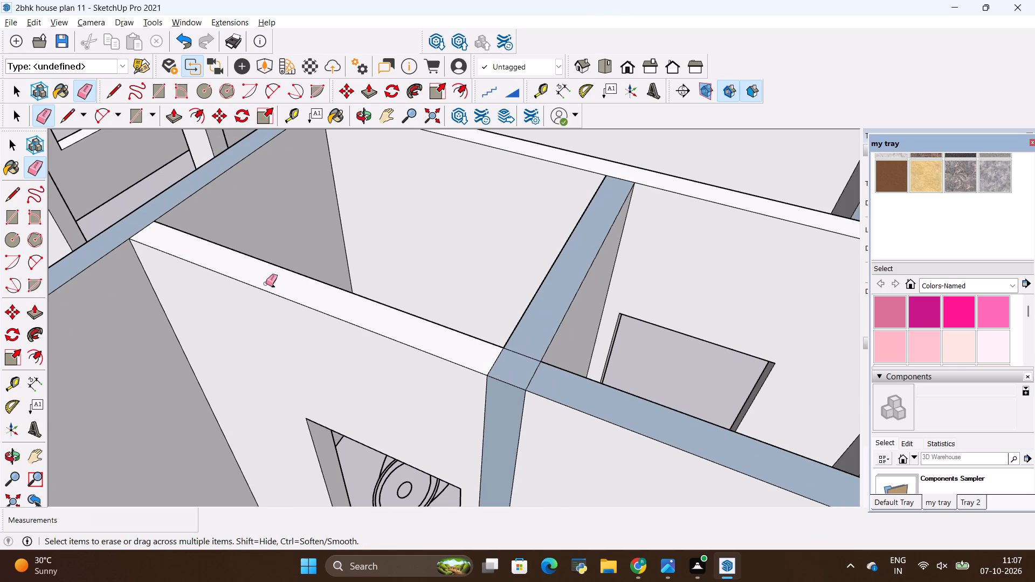
left_click_drag(266, 282, 272, 286)
Erase the vertical seam line beside the door opening on the inner wall of the small room next to the toilet.
middle_click_drag(325, 366, 178, 376)
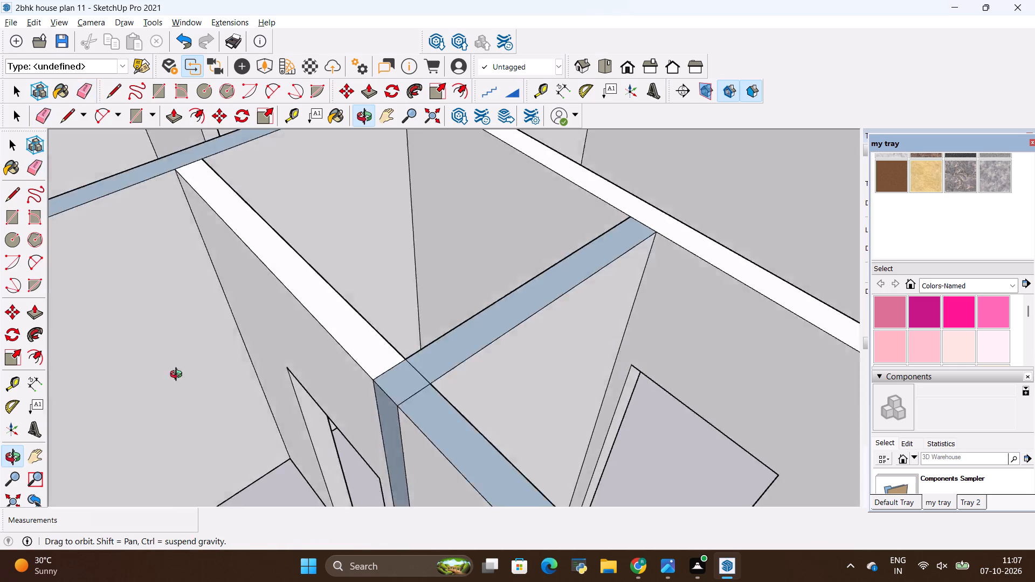
middle_click_drag(178, 376, 21, 321)
scroll(438, 286, "down", 4)
middle_click_drag(493, 266, 150, 336)
scroll(408, 206, "up", 3)
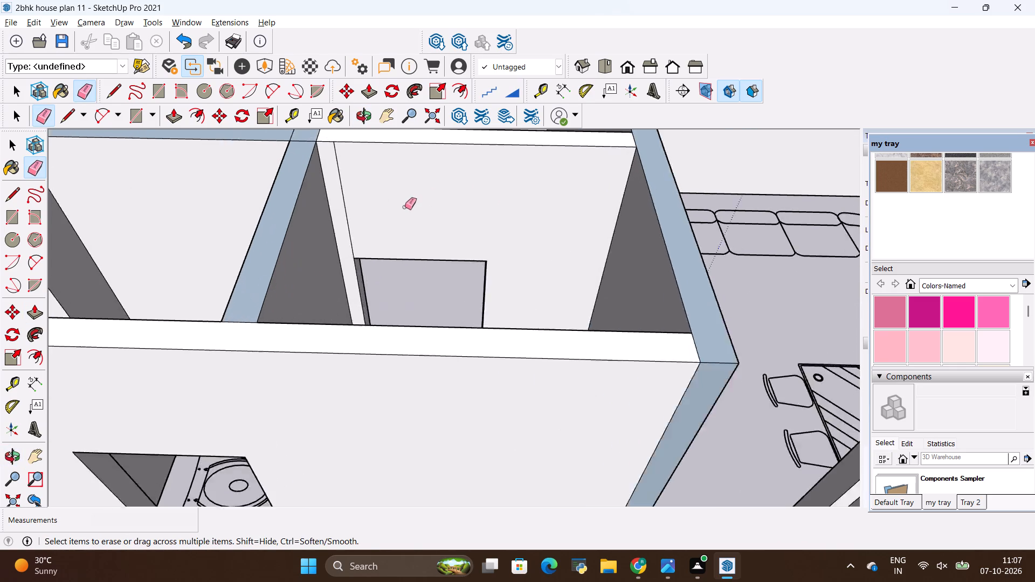
scroll(405, 207, "up", 2)
left_click_drag(378, 205, 333, 224)
Reverse the blue faces on the top of the inner hall wall, the top of the short partition and the toilet wall's end.
scroll(337, 225, "down", 11)
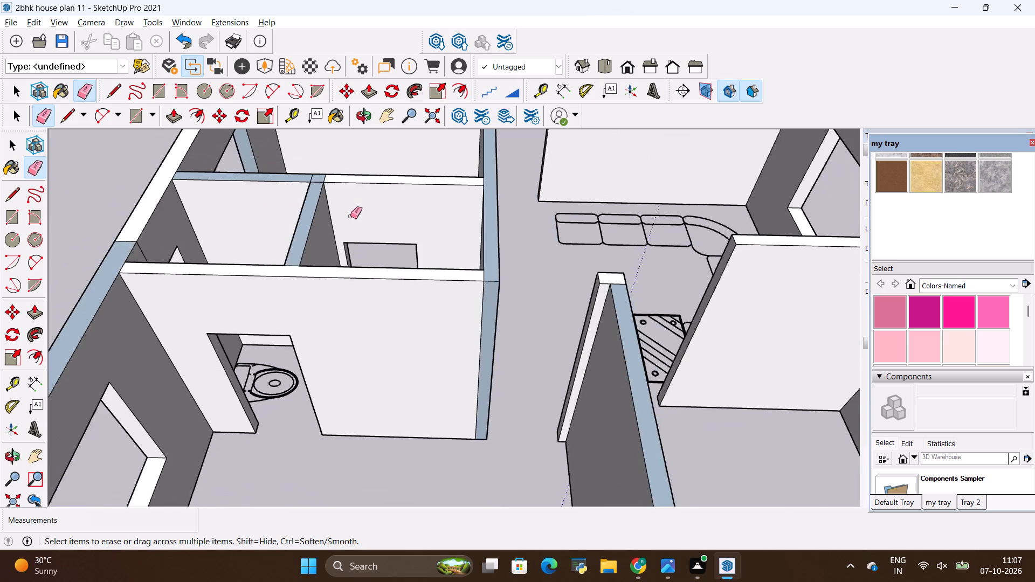
scroll(350, 216, "down", 5)
scroll(435, 200, "up", 3)
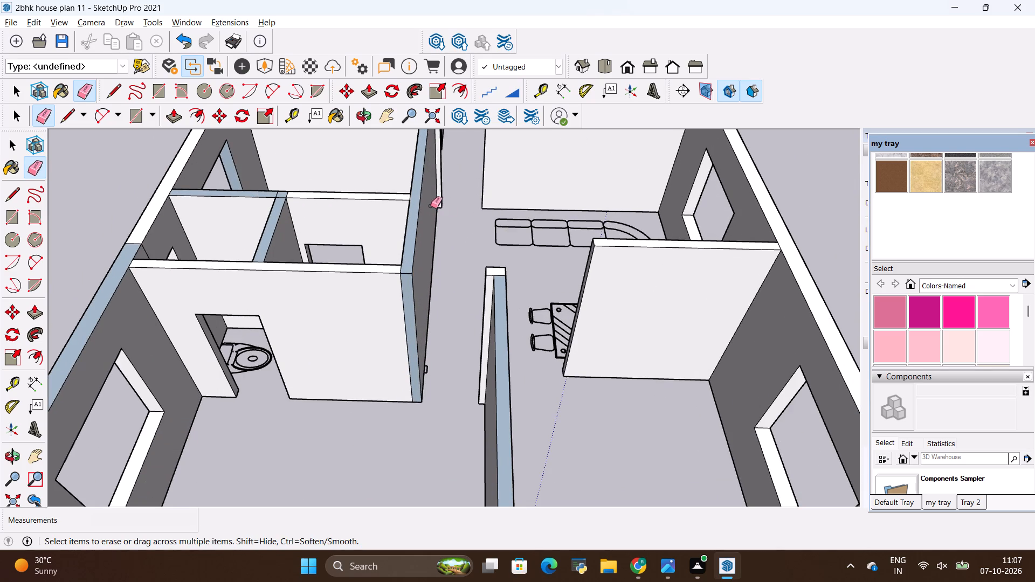
scroll(387, 201, "up", 5)
key("space")
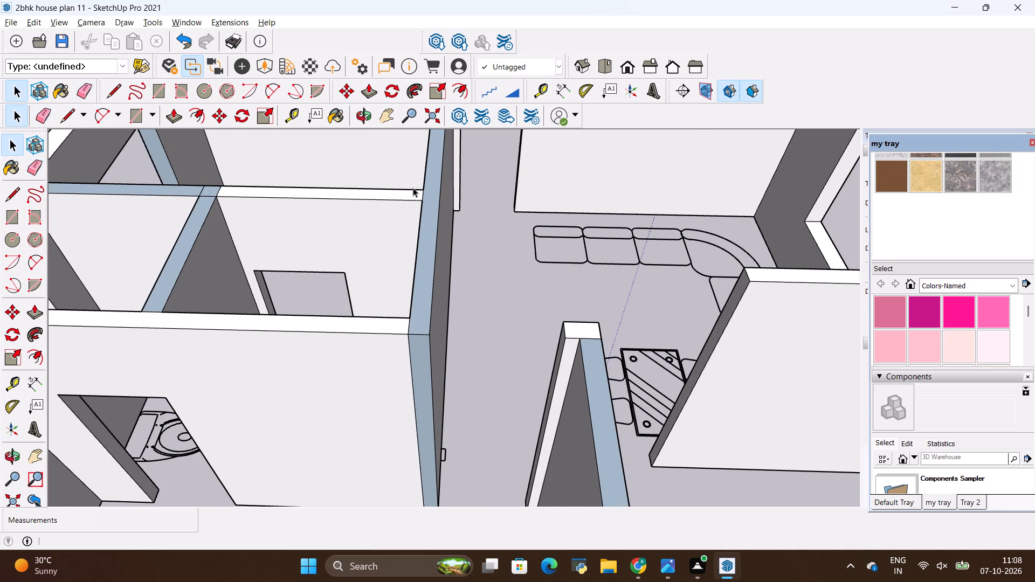
right_click(430, 192)
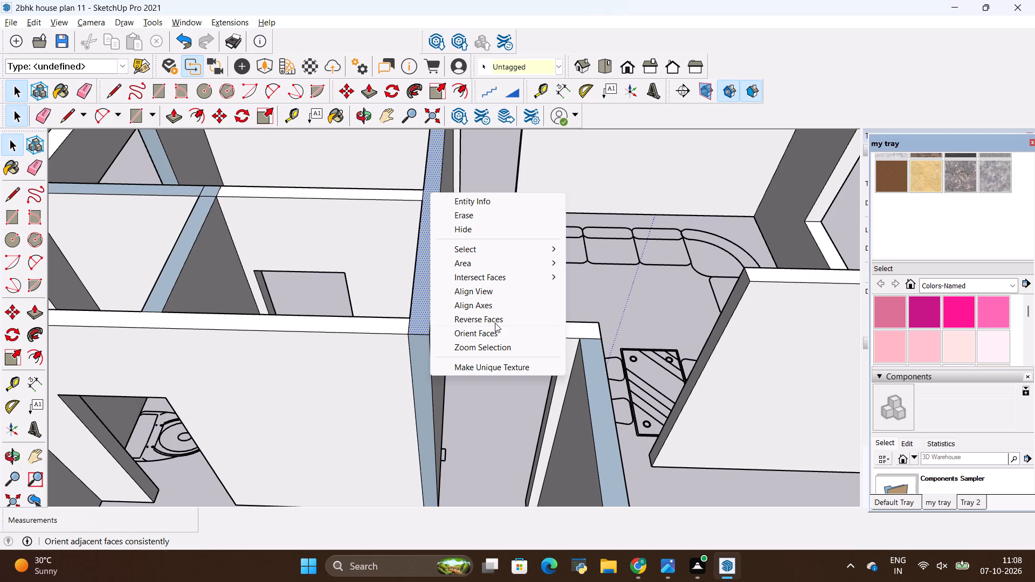
left_click(495, 321)
right_click(592, 350)
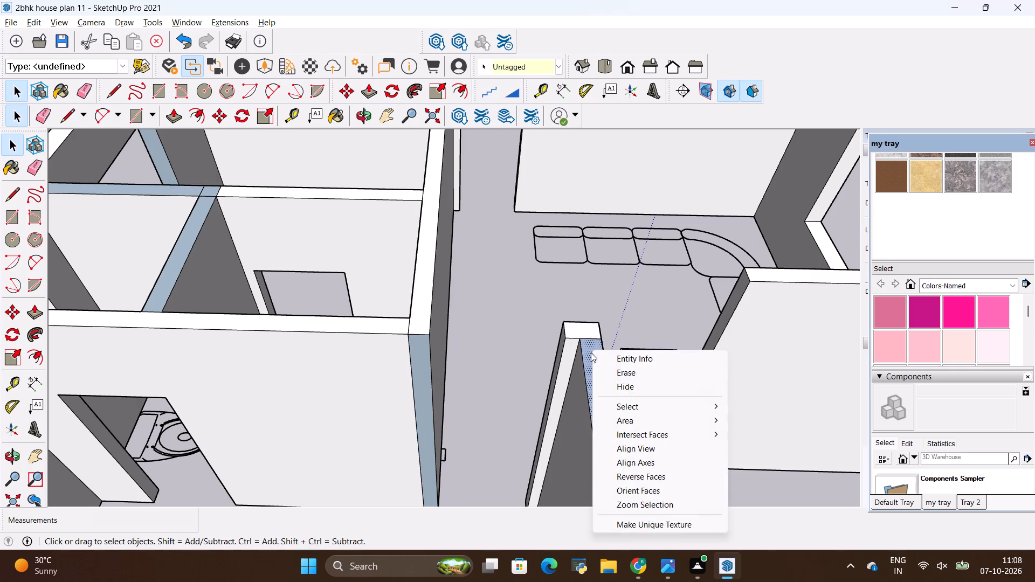
left_click(627, 480)
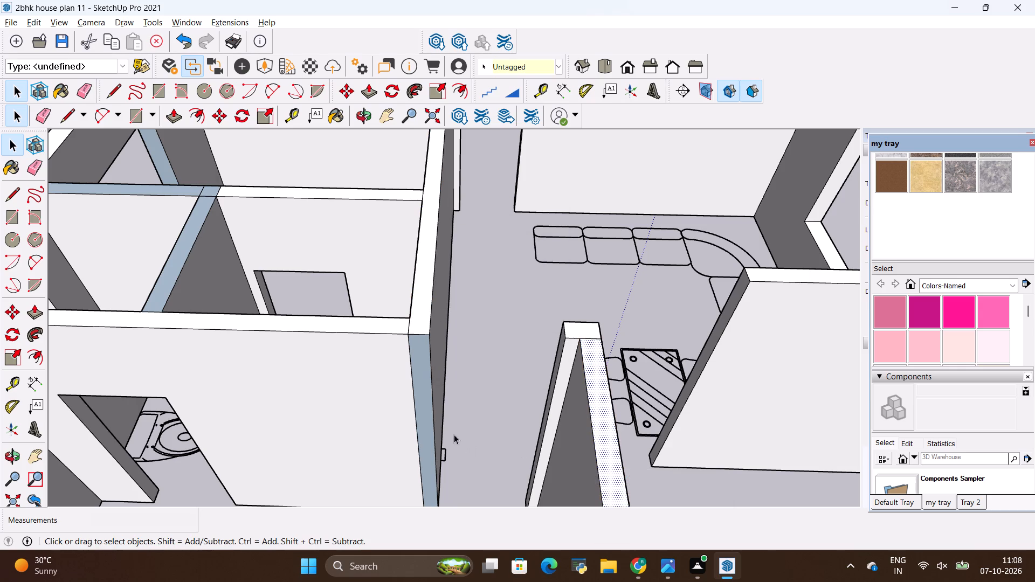
right_click(423, 395)
left_click(475, 340)
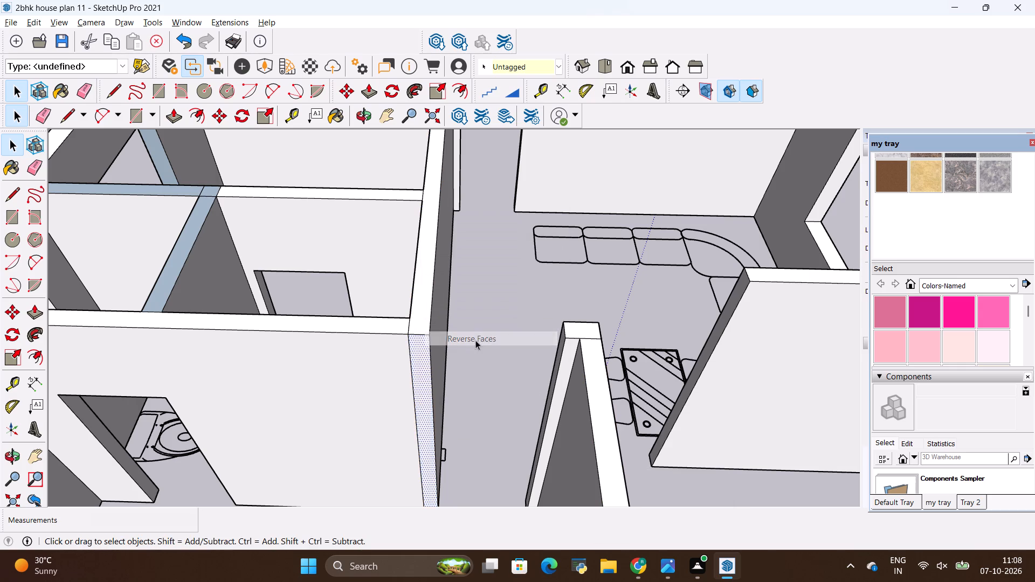
Reverse the blue top face of the outer wall beside the toilet and erase the seam line across that wall top.
scroll(477, 340, "down", 11)
scroll(361, 332, "up", 6)
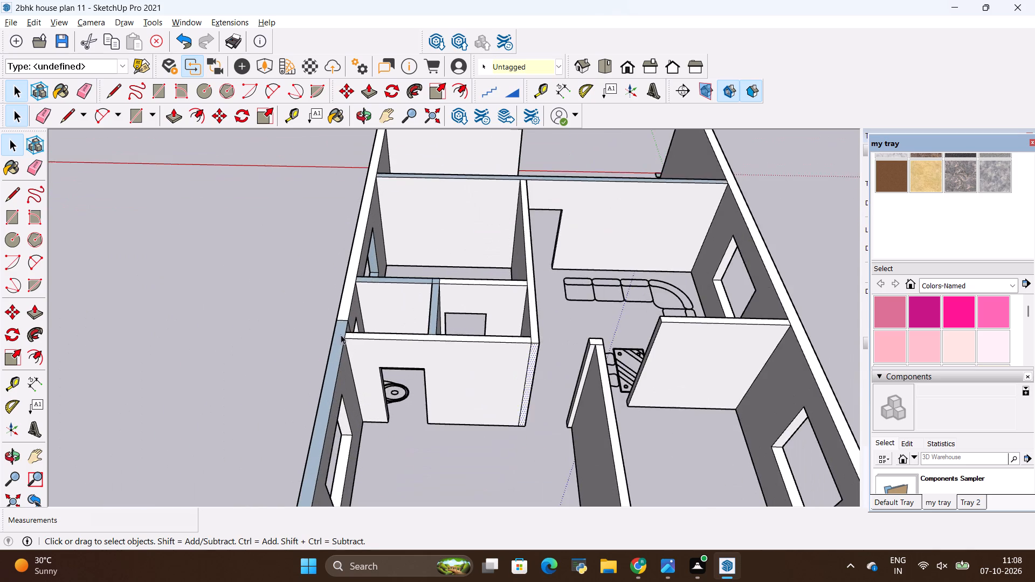
scroll(341, 335, "up", 3)
right_click(341, 325)
left_click(397, 453)
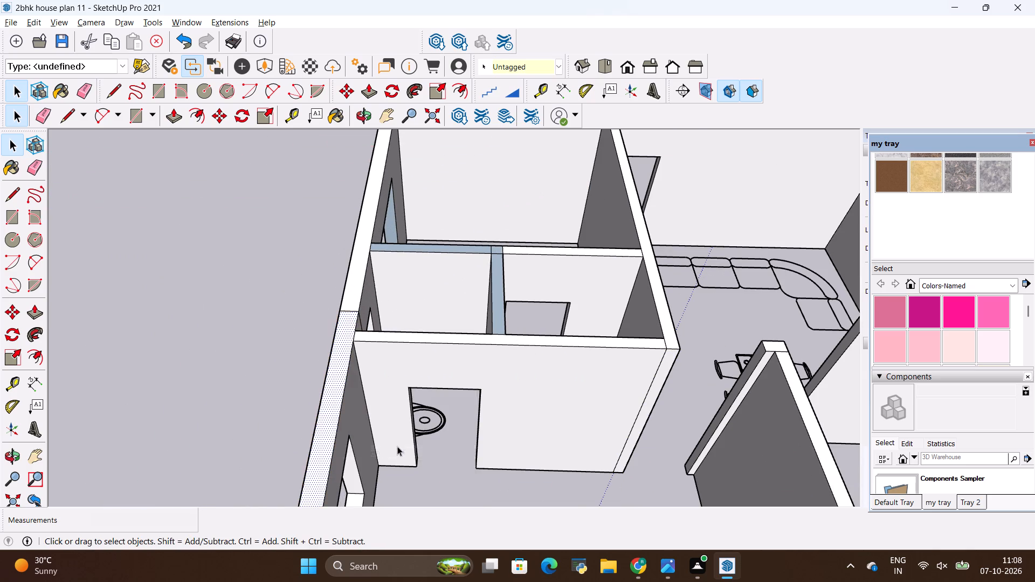
scroll(398, 445, "down", 6)
scroll(372, 396, "up", 11)
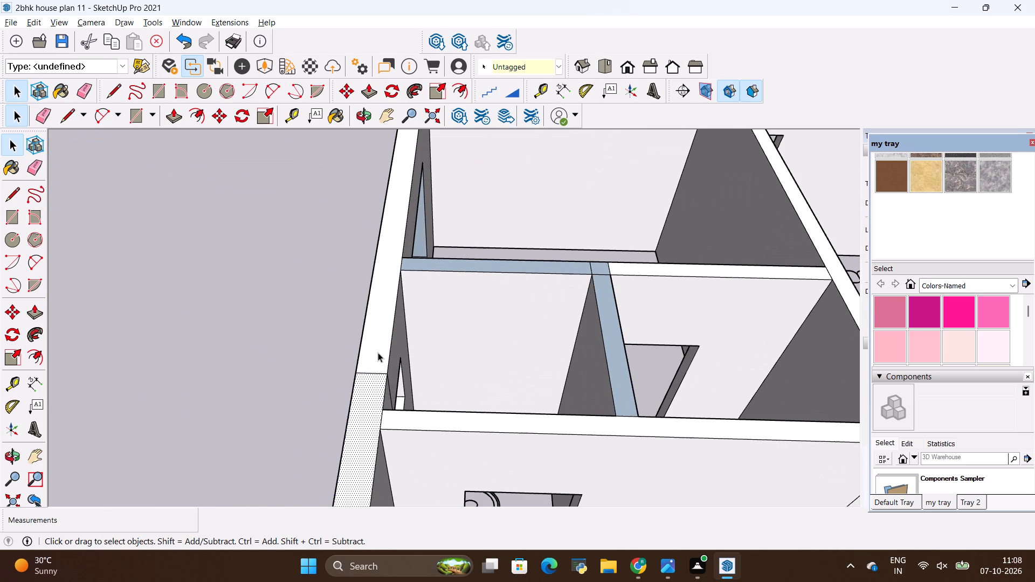
key("e")
left_click_drag(369, 357, 368, 377)
Erase the seam lines on the wall tops at the T-junction between the two small rooms to merge them into one face.
scroll(368, 367, "down", 6)
scroll(498, 310, "up", 5)
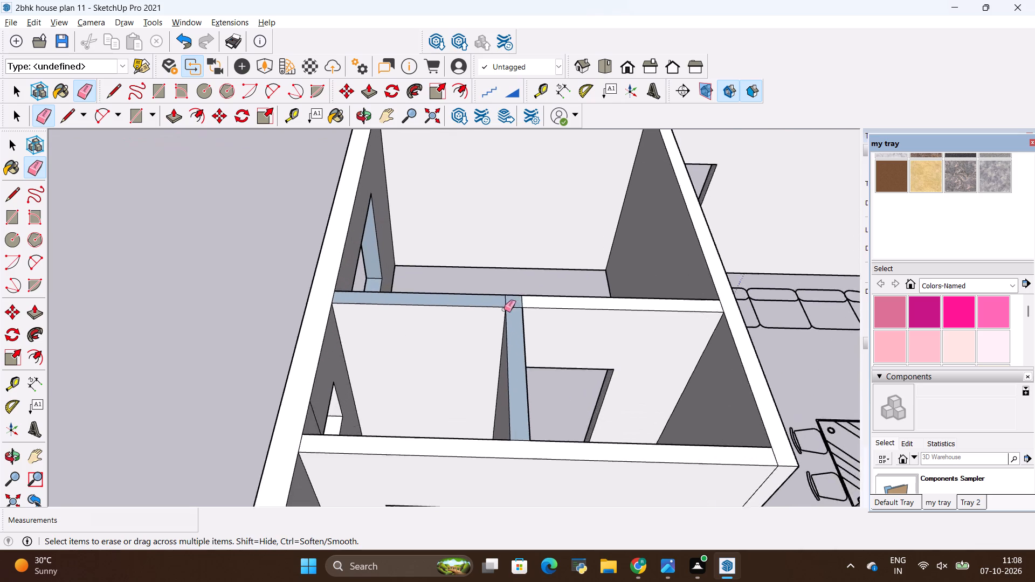
scroll(504, 309, "up", 5)
left_click_drag(516, 301, 514, 319)
left_click_drag(507, 297, 487, 299)
left_click_drag(535, 293, 518, 297)
scroll(516, 297, "down", 6)
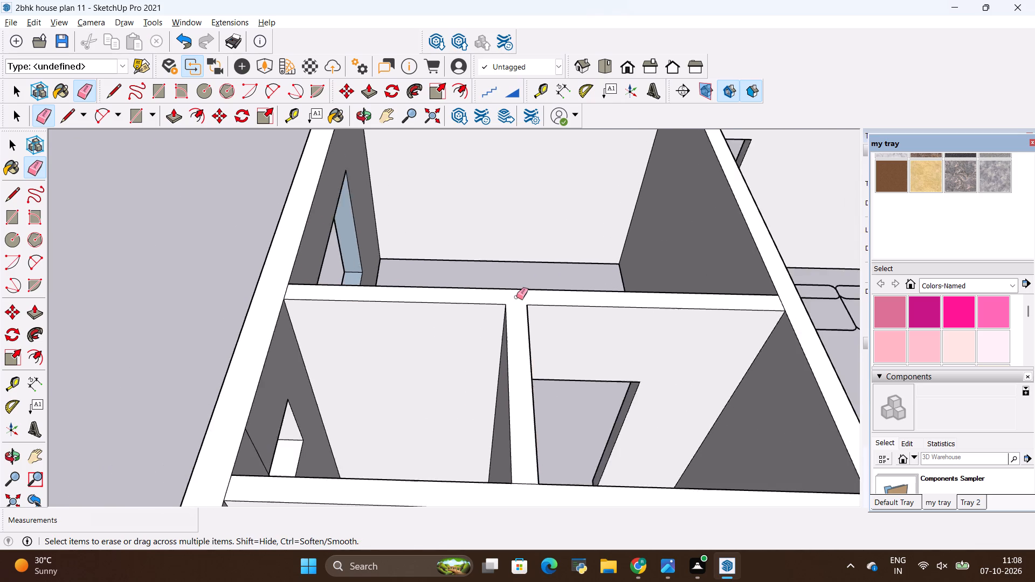
Erase the seam at the corner of the staircase room's wall tops and reverse the merged blue top face.
scroll(516, 297, "down", 10)
scroll(444, 283, "down", 5)
scroll(499, 202, "up", 9)
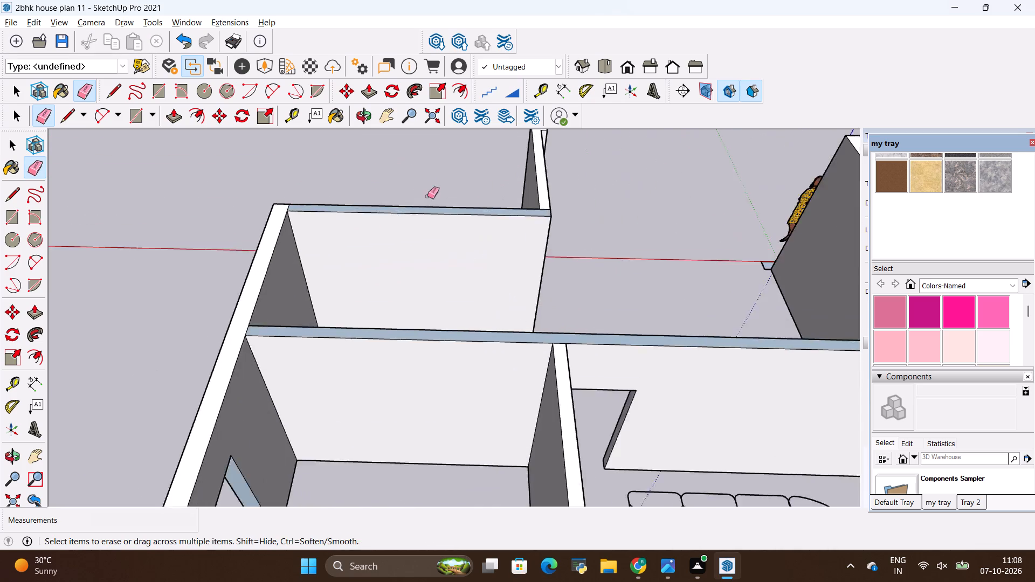
scroll(427, 196, "up", 3)
scroll(495, 214, "up", 1)
scroll(611, 201, "up", 7)
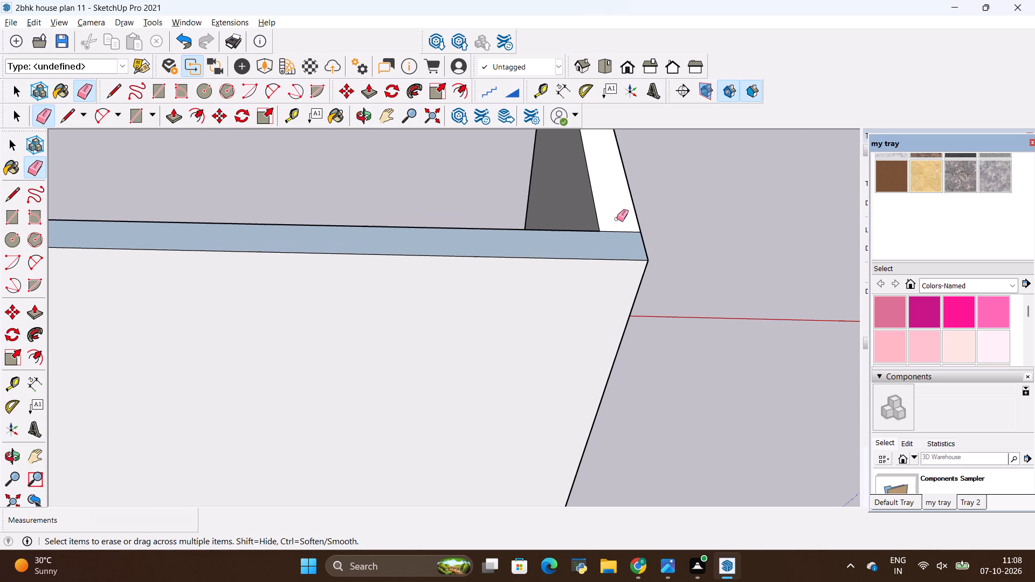
left_click_drag(617, 219, 617, 232)
scroll(622, 225, "down", 9)
right_click(624, 220)
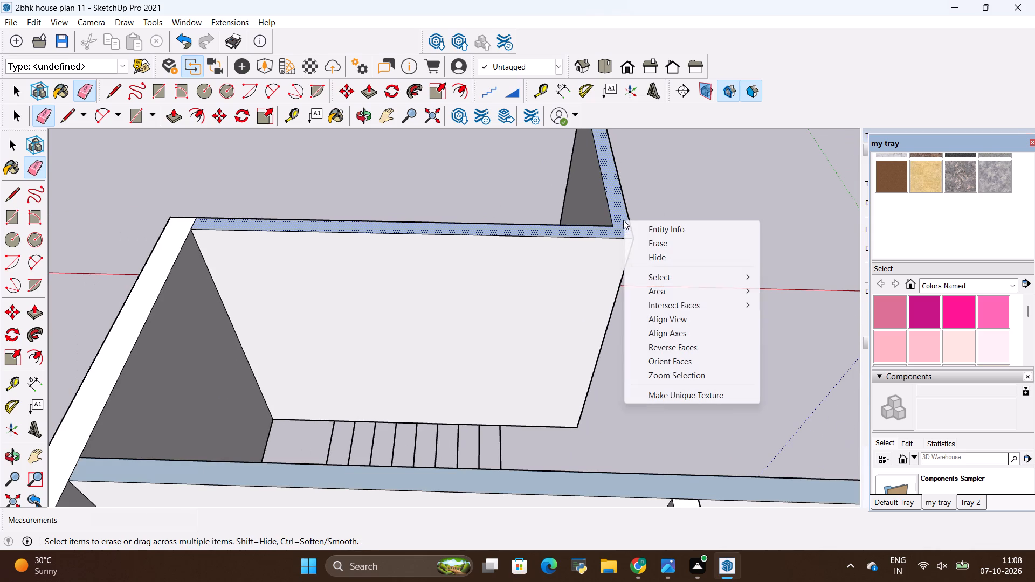
left_click(687, 344)
Erase the seam where the inner wall meets the long cross wall beside the staircase and reverse the merged top face.
scroll(647, 230, "down", 6)
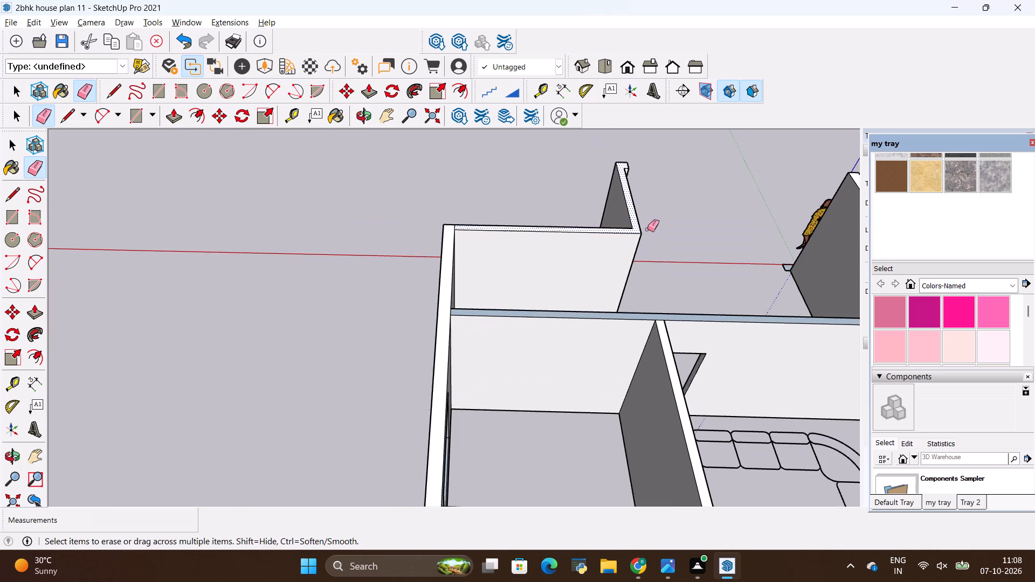
scroll(664, 304, "up", 13)
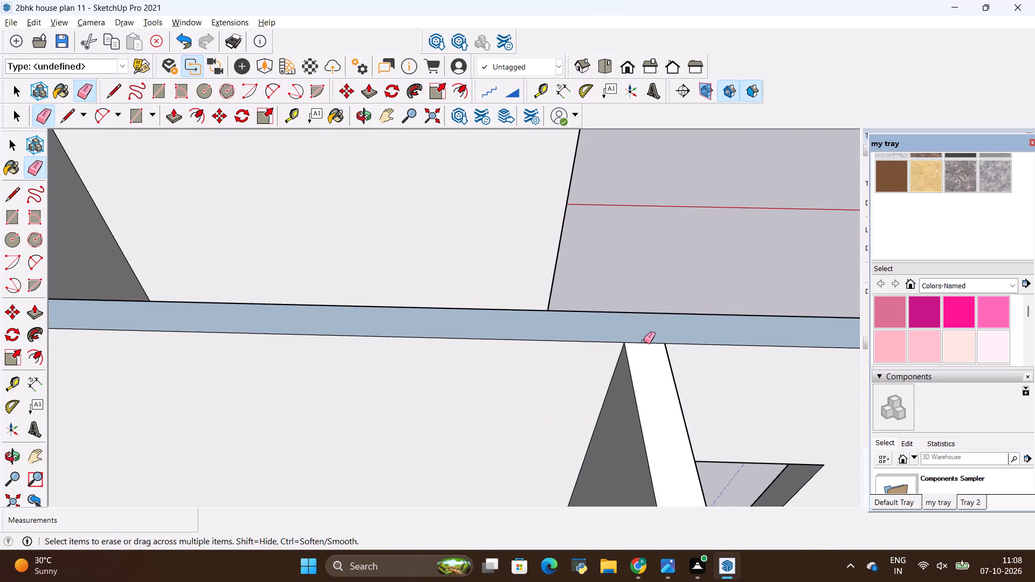
key("e")
left_click_drag(648, 338, 647, 348)
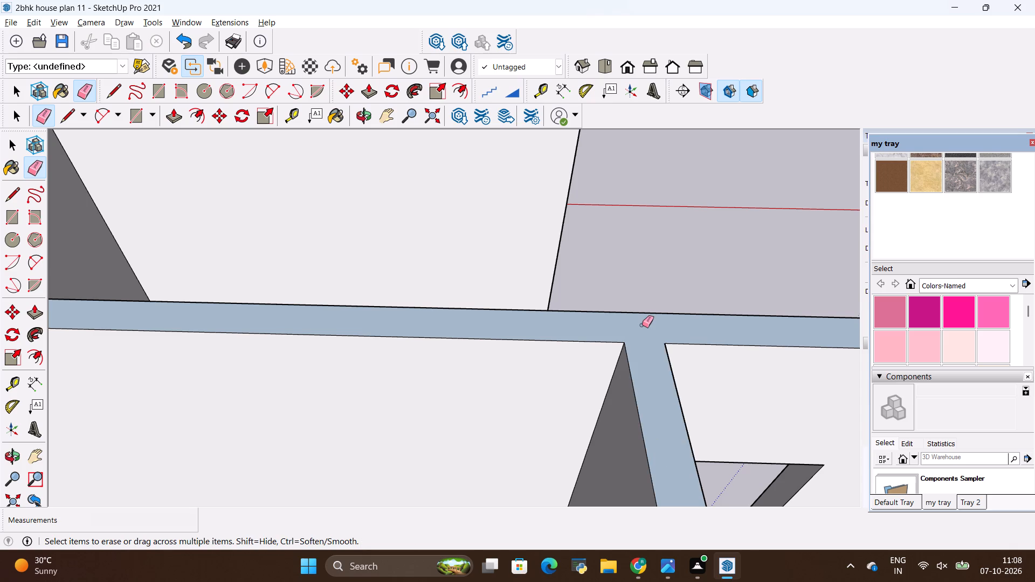
key("space")
right_click(642, 325)
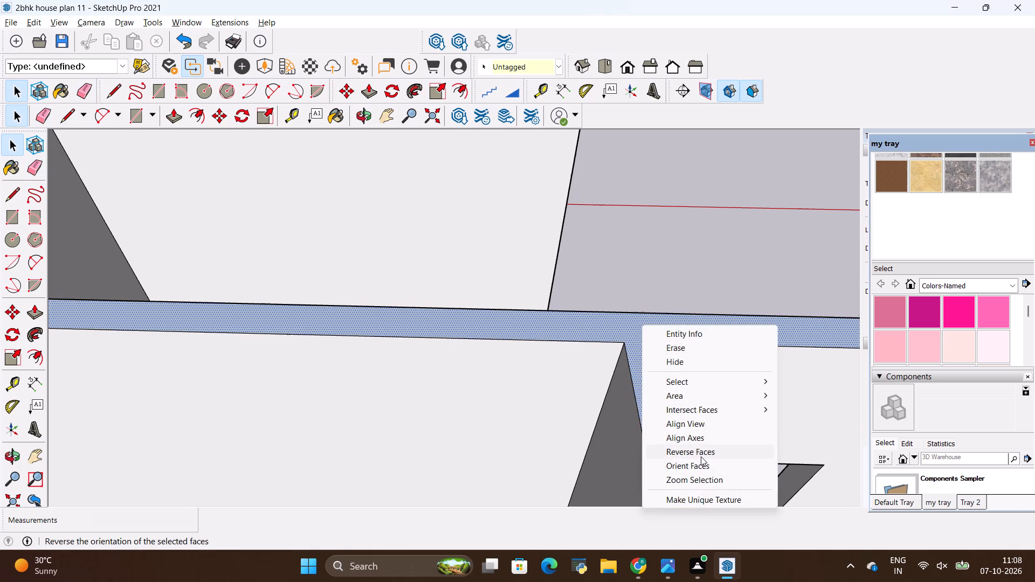
left_click(701, 456)
Reverse the narrow blue vertical face at the outer corner of the wall with two windows.
scroll(695, 234, "down", 20)
scroll(695, 234, "down", 5)
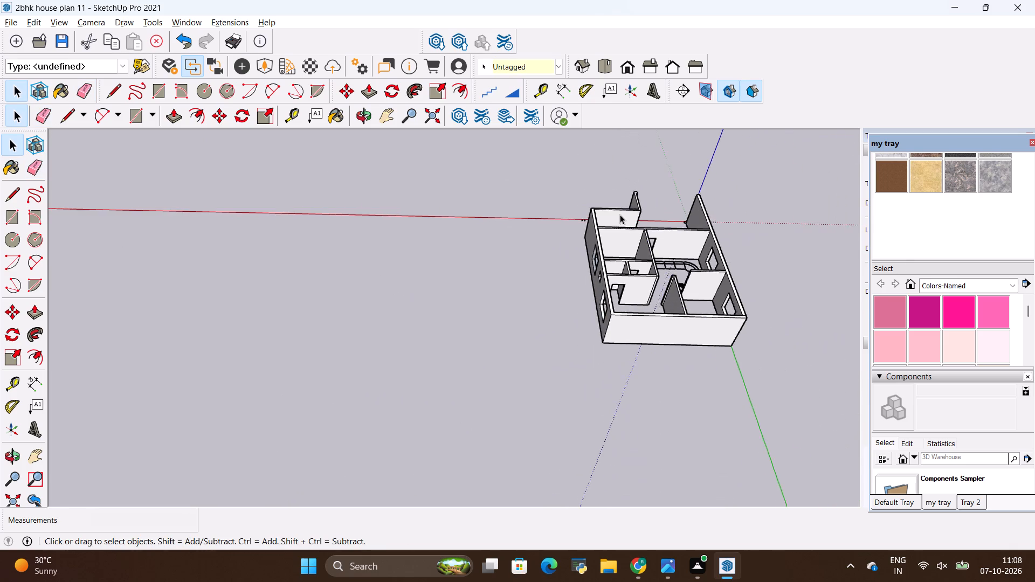
scroll(734, 241, "up", 10)
middle_click_drag(729, 268, 412, 183)
scroll(415, 182, "down", 6)
scroll(396, 249, "up", 16)
right_click(402, 285)
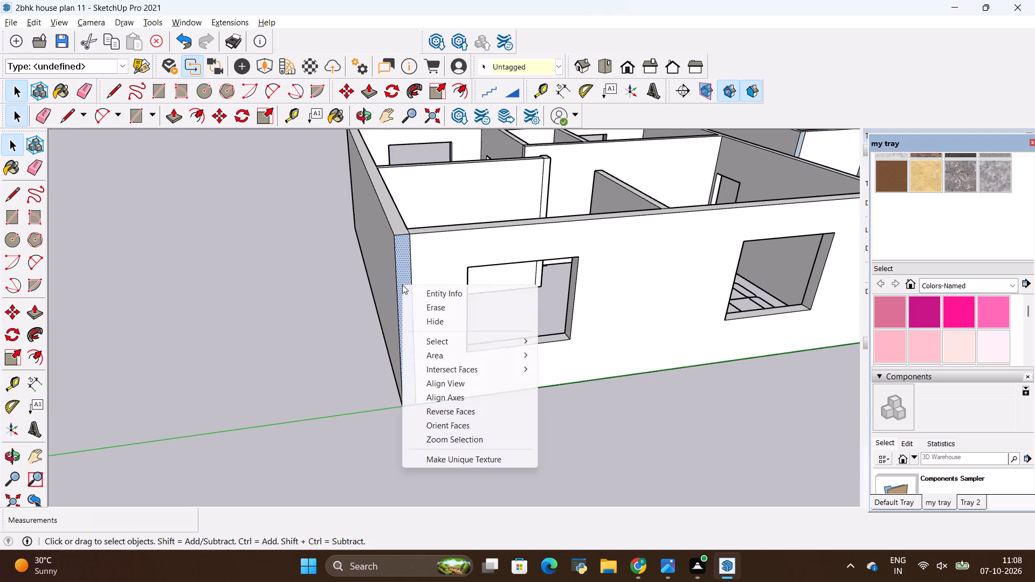
left_click(459, 407)
Erase the vertical seam and the wall-top seam lines at that outer corner of the house.
scroll(420, 245, "up", 6)
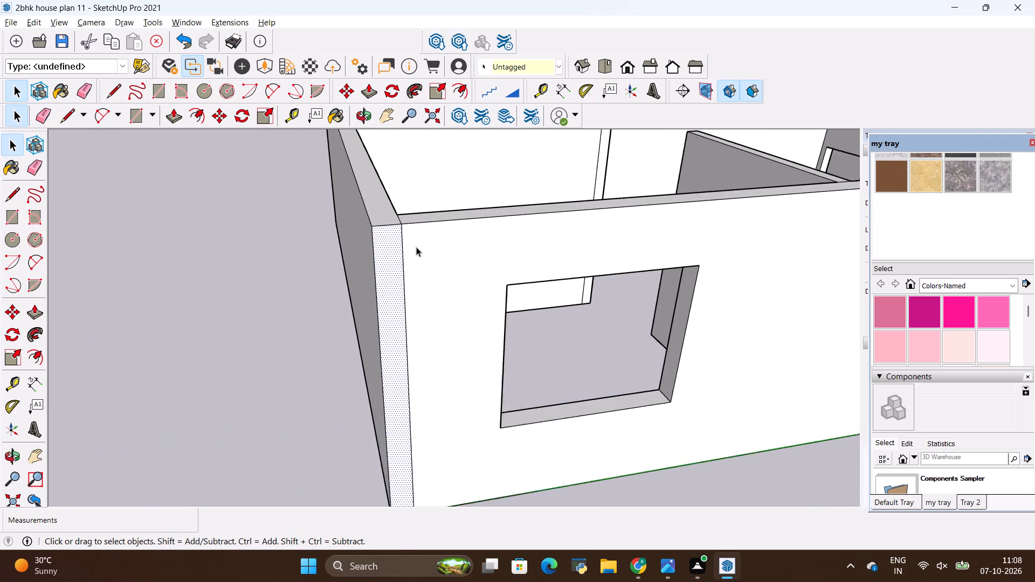
scroll(416, 247, "up", 4)
key("e")
left_click_drag(417, 246, 397, 259)
scroll(404, 254, "down", 5)
scroll(406, 220, "up", 11)
left_click_drag(399, 224, 382, 227)
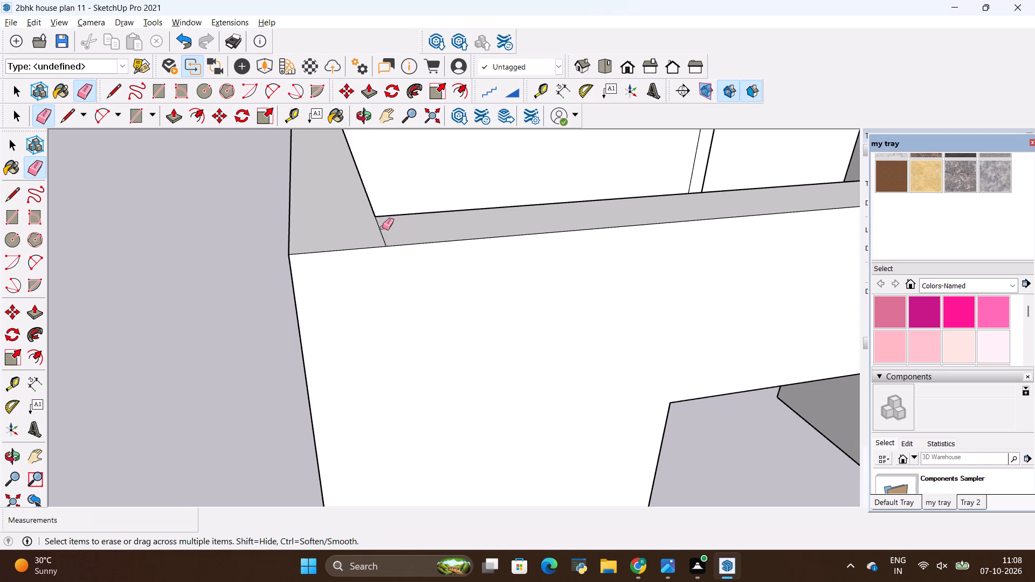
left_click_drag(382, 227, 370, 232)
Erase the seam lines on the top and side of the bedroom partition's free end near the dining table.
scroll(422, 256, "down", 11)
scroll(430, 264, "up", 1)
scroll(430, 259, "down", 15)
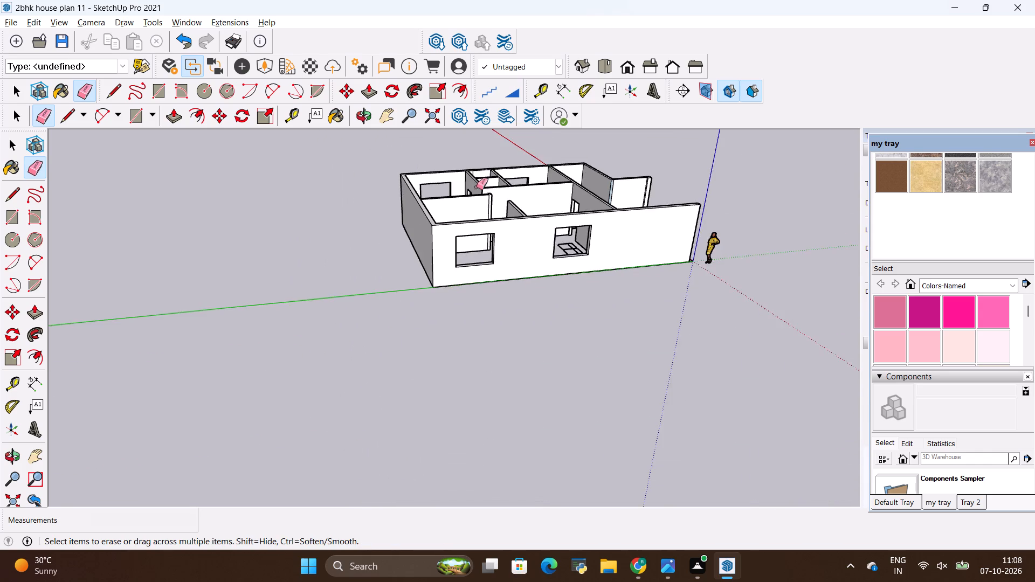
scroll(499, 163, "up", 1)
middle_click_drag(499, 162, 505, 317)
scroll(492, 246, "up", 5)
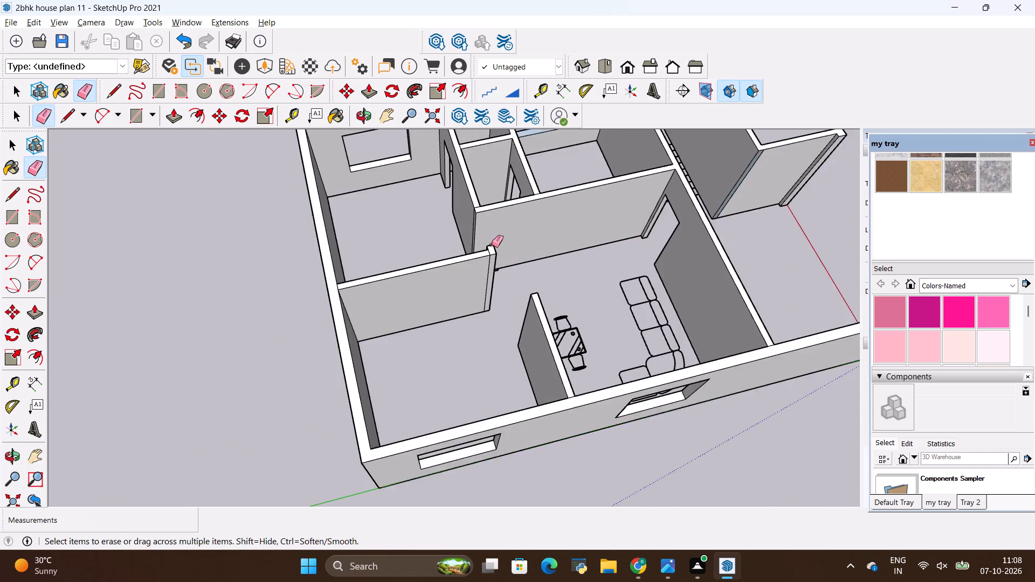
scroll(492, 245, "up", 16)
left_click_drag(487, 244, 478, 252)
scroll(478, 264, "down", 6)
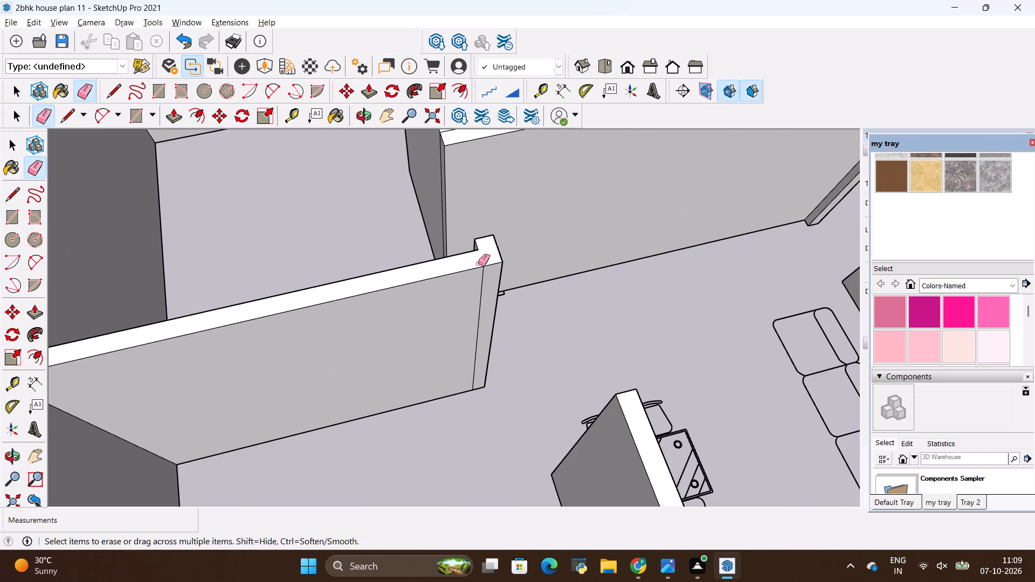
left_click_drag(487, 275, 473, 288)
Examine the whole house model from above and from the outer corner to check the cleaned walls.
scroll(477, 288, "down", 16)
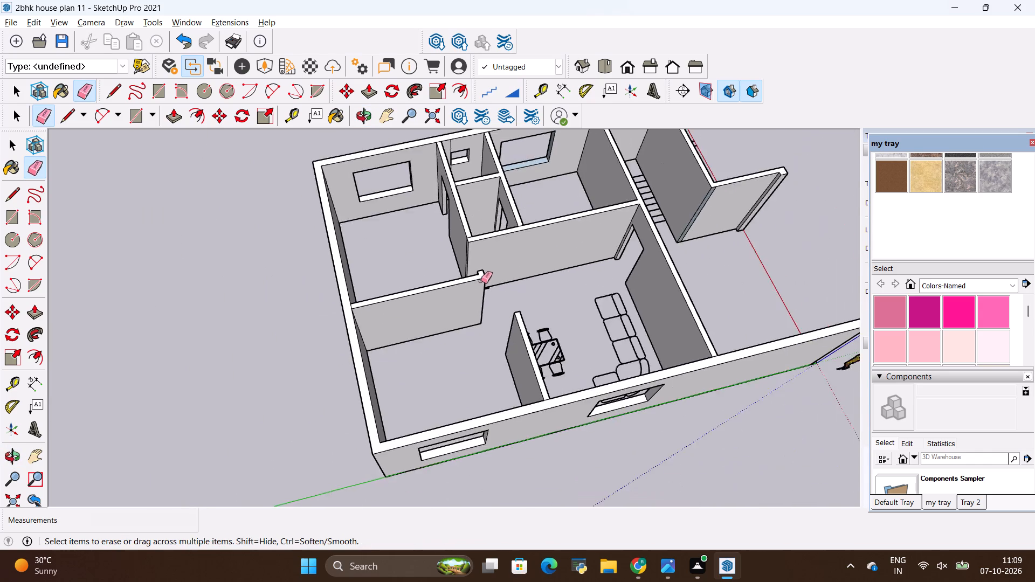
scroll(481, 281, "down", 4)
middle_click_drag(704, 251, 600, 229)
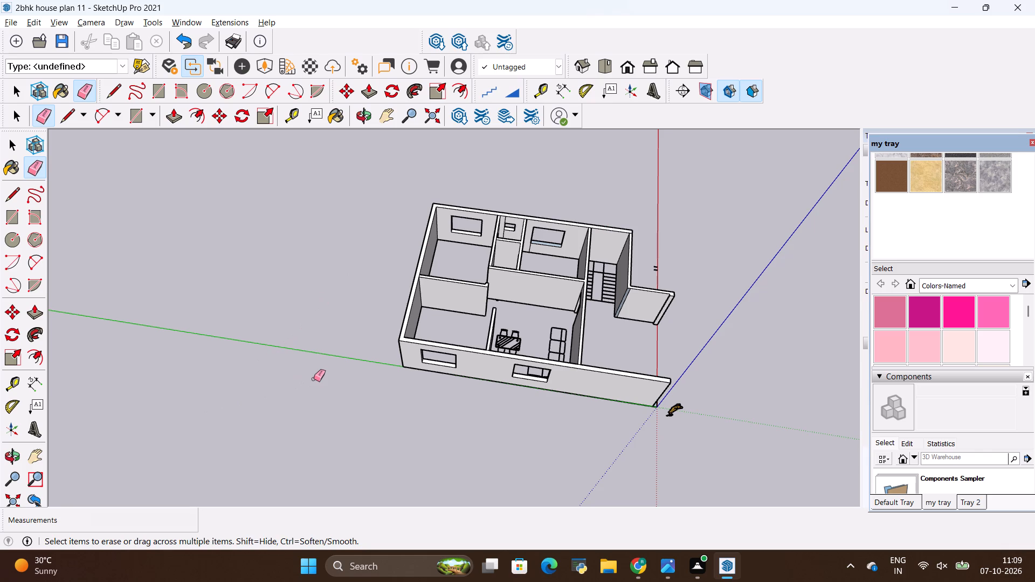
scroll(303, 372, "down", 3)
middle_click_drag(304, 422, 324, 390)
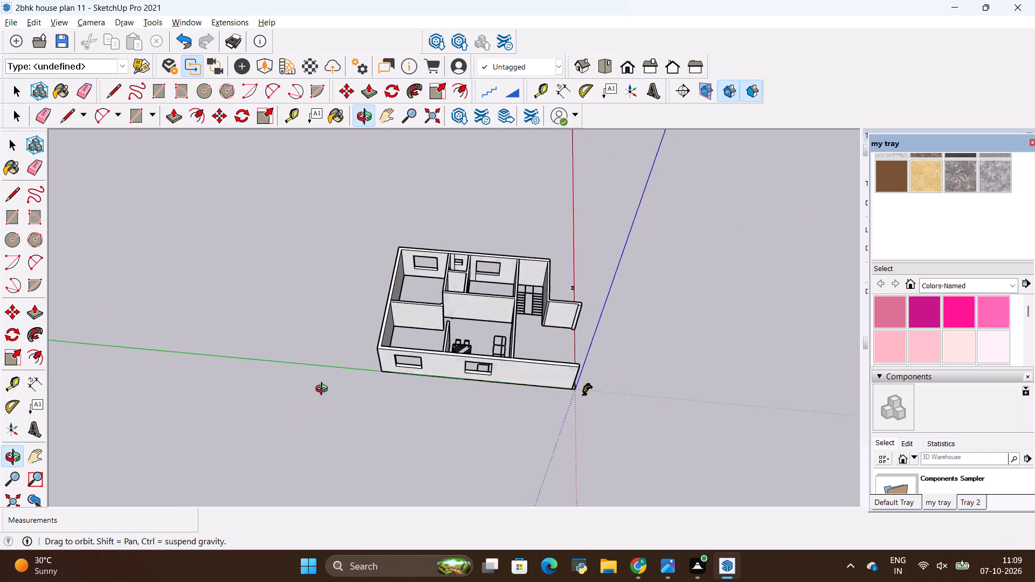
middle_click_drag(324, 390, 528, 258)
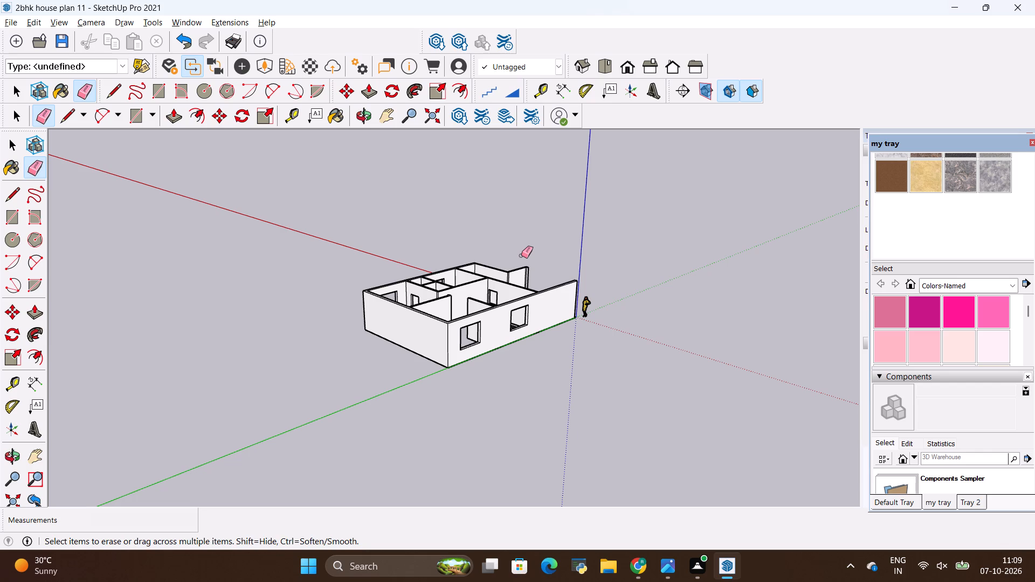
key("space")
left_click(326, 264)
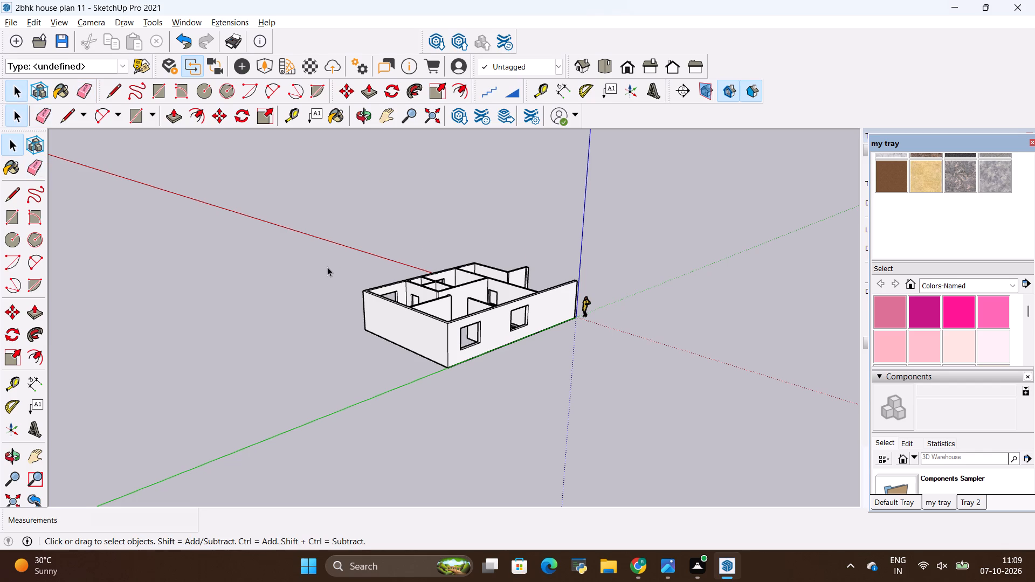
Examine the house model from several outer corners and from above for remaining reversed faces and seams.
key("space")
left_click(327, 274)
scroll(339, 290, "down", 5)
middle_click_drag(321, 292, 321, 296)
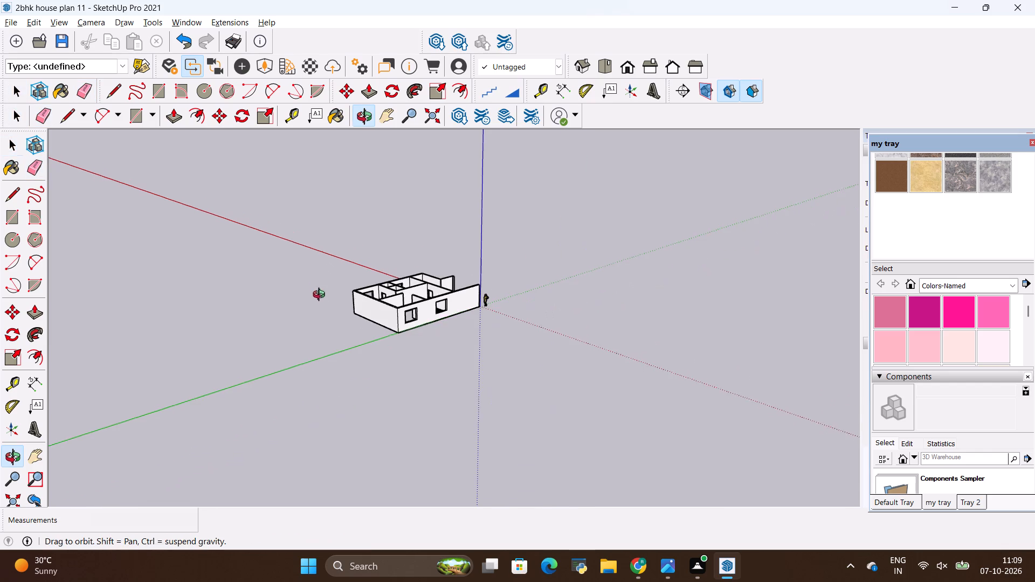
middle_click_drag(321, 296, 502, 357)
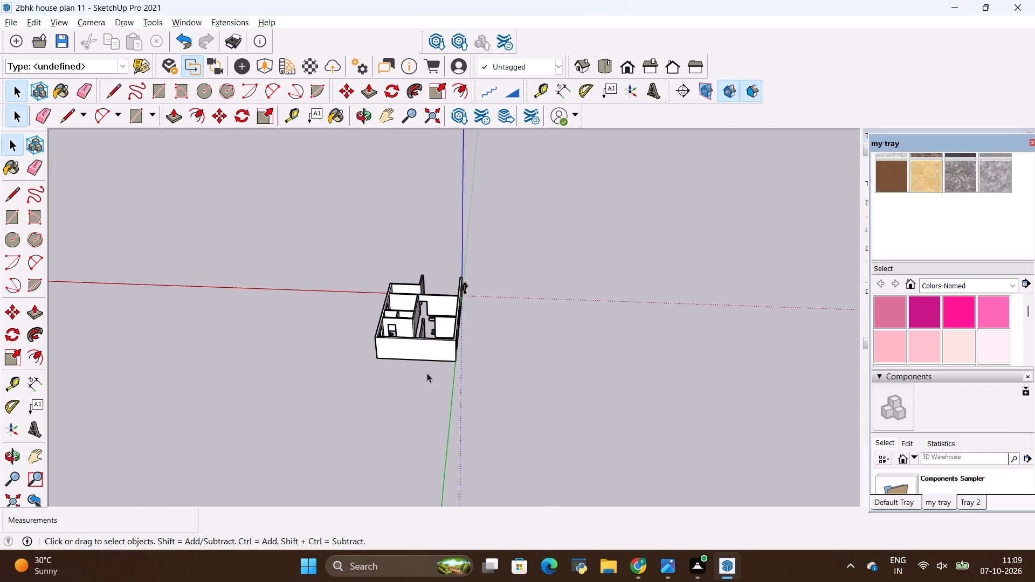
middle_click_drag(426, 373, 342, 377)
scroll(345, 338, "up", 3)
scroll(377, 235, "up", 5)
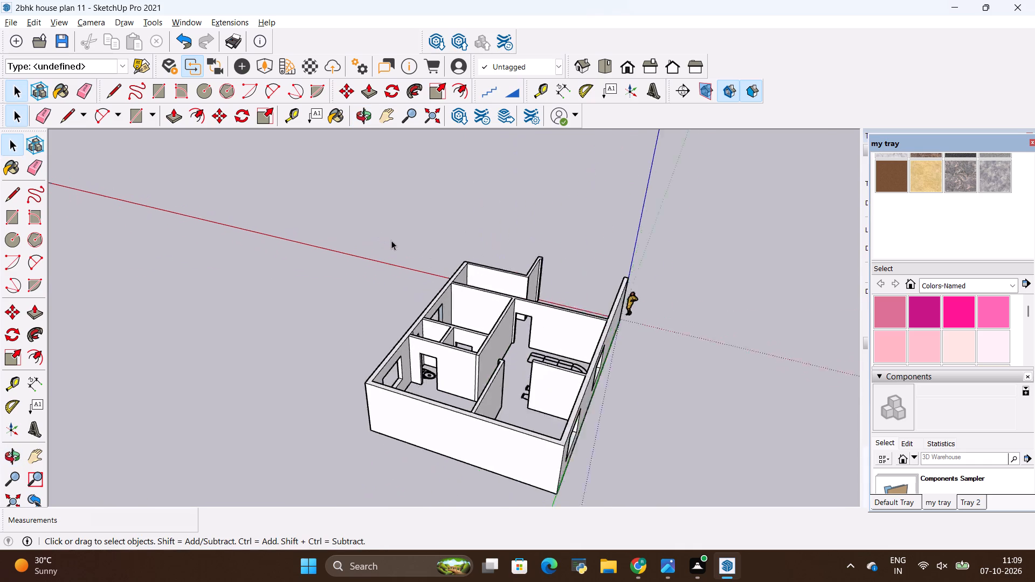
scroll(391, 240, "up", 1)
scroll(342, 309, "up", 1)
scroll(342, 308, "down", 5)
middle_click_drag(301, 412, 577, 334)
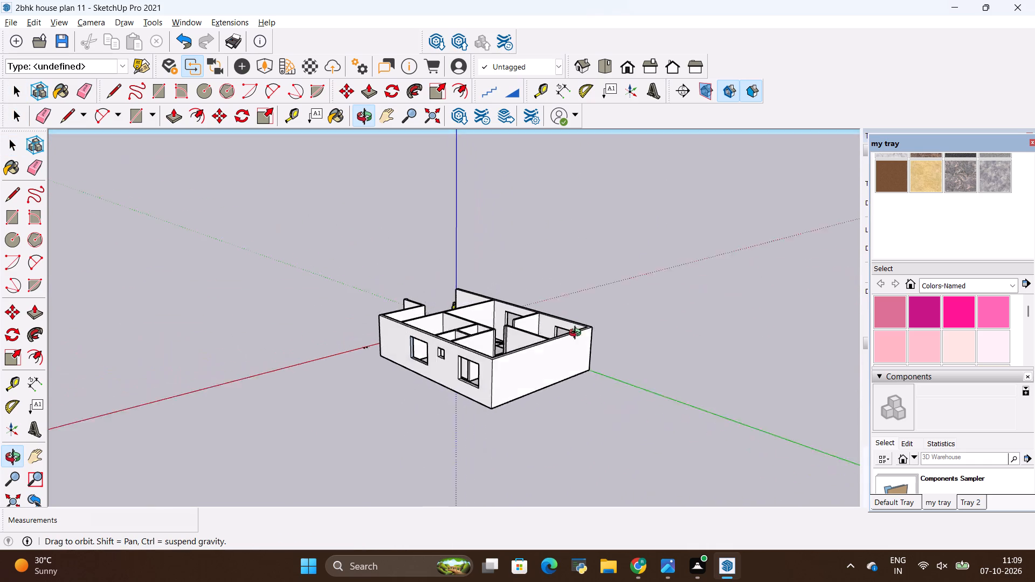
middle_click_drag(577, 334, 643, 382)
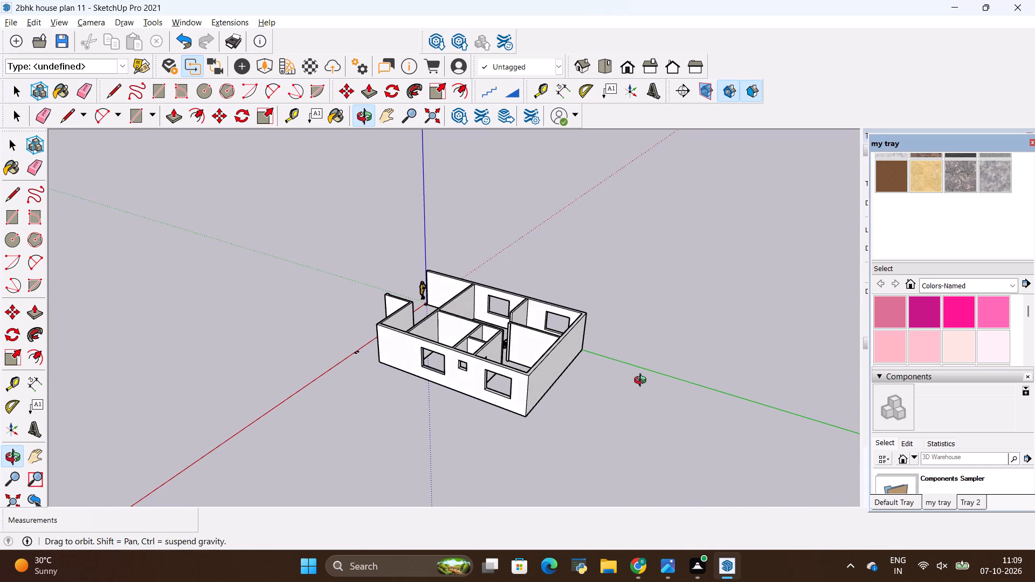
middle_click_drag(643, 382, 608, 392)
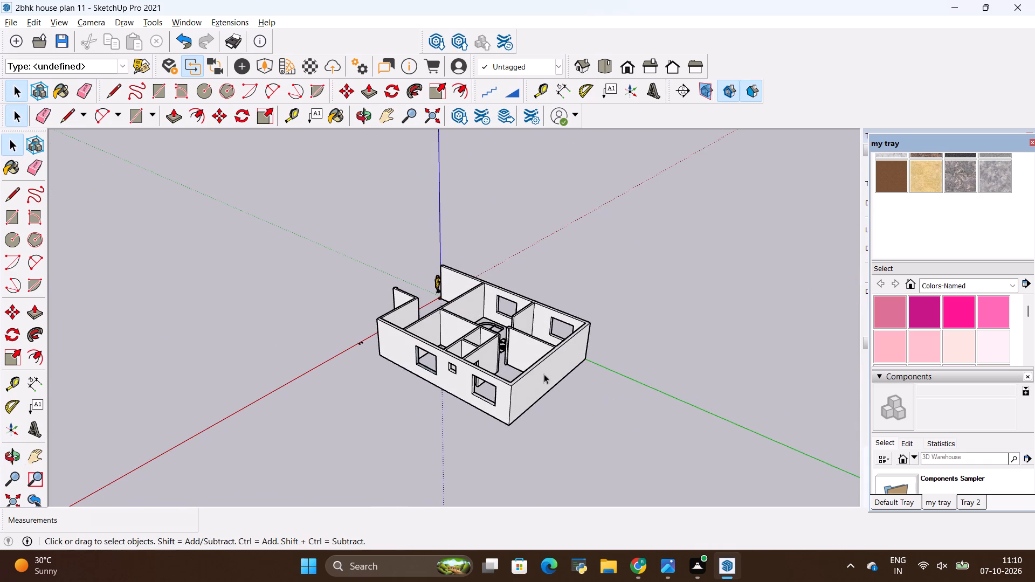
scroll(484, 349, "up", 6)
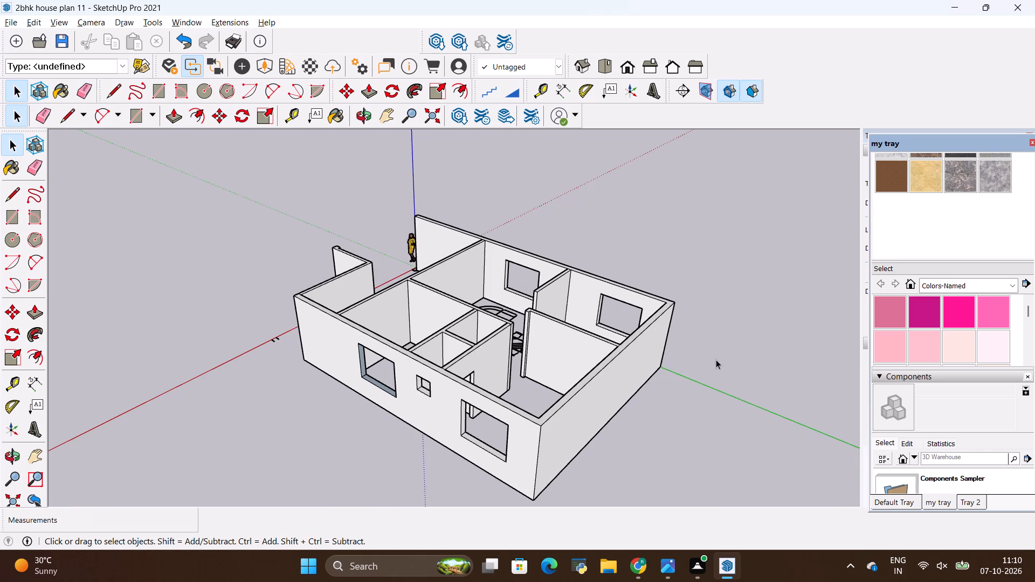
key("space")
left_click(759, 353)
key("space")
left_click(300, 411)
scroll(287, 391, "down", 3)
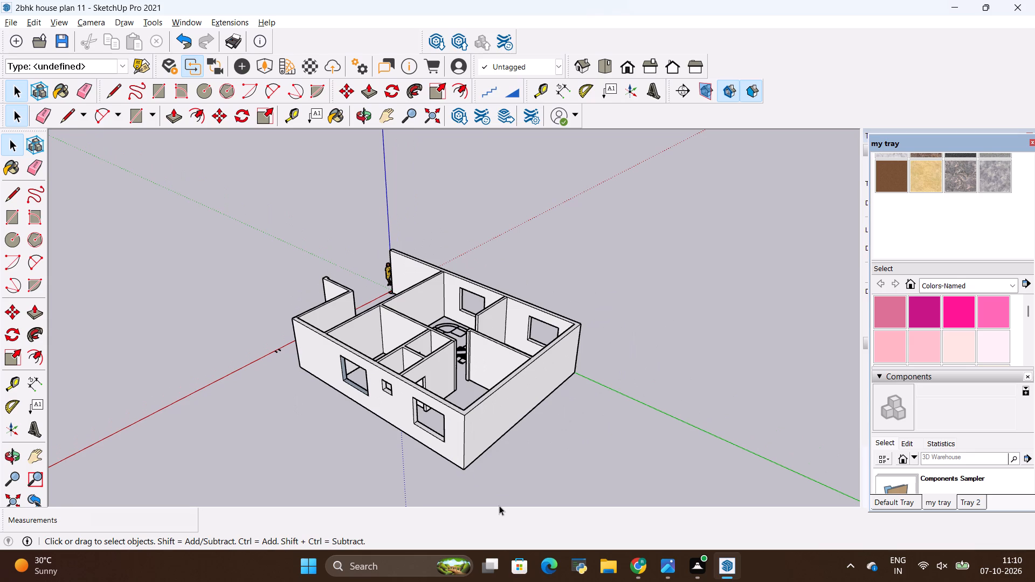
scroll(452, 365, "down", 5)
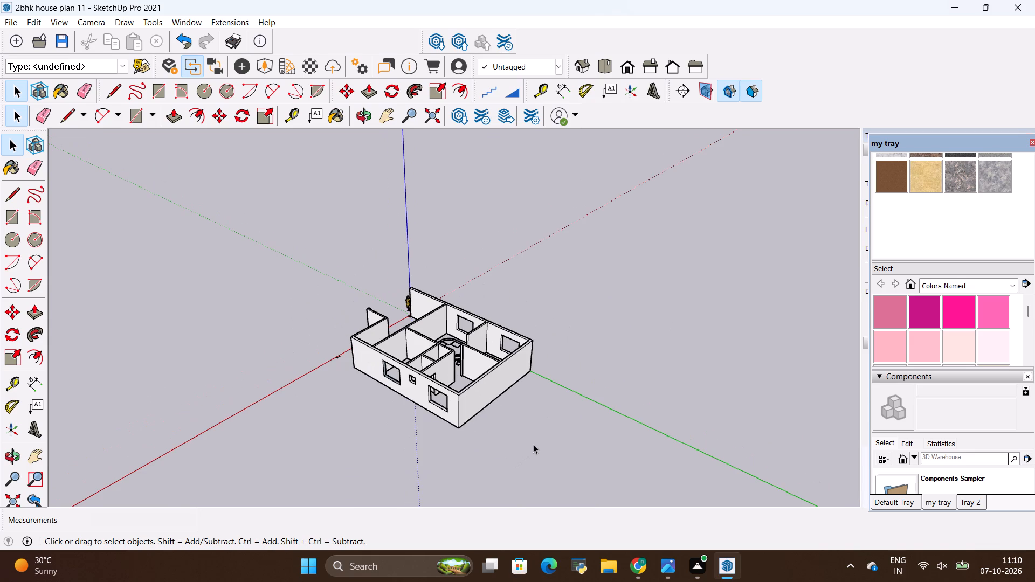
Examine the outer walls, window openings and room interiors from all sides for faces that are still reversed.
middle_click_drag(535, 444, 485, 451)
scroll(467, 393, "up", 4)
middle_click_drag(657, 320, 618, 375)
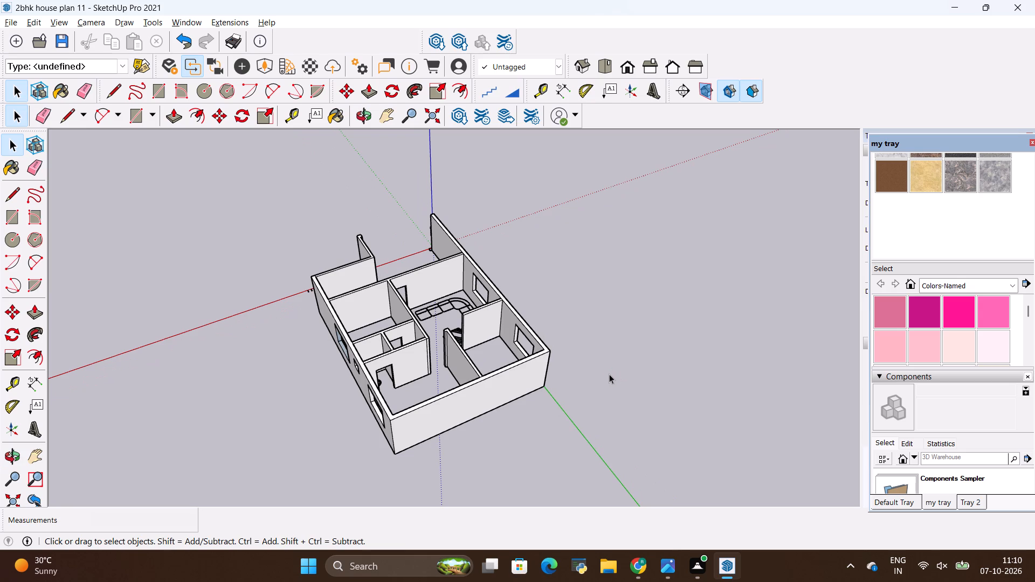
scroll(479, 373, "up", 3)
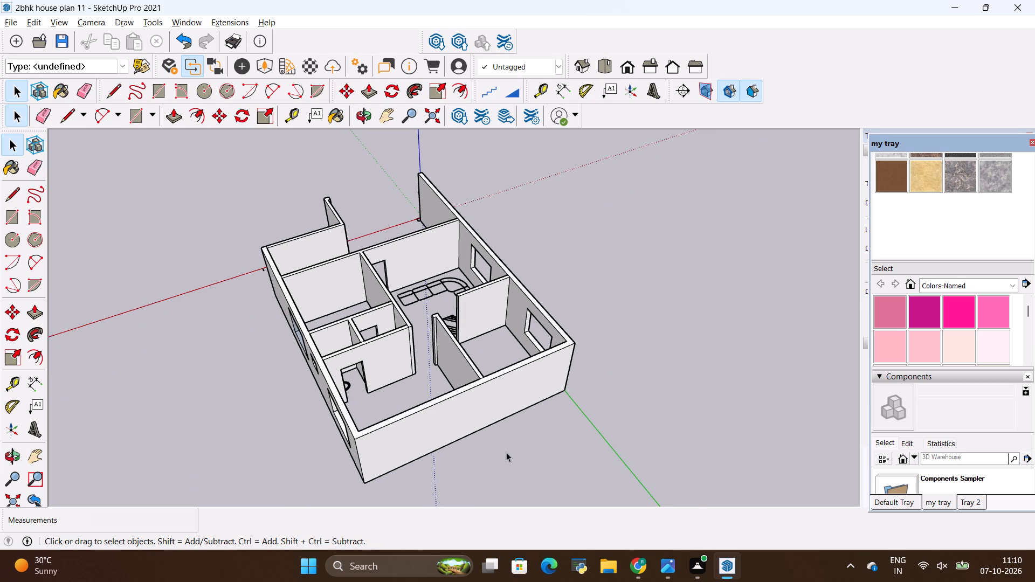
scroll(506, 452, "up", 4)
middle_click_drag(502, 453, 689, 324)
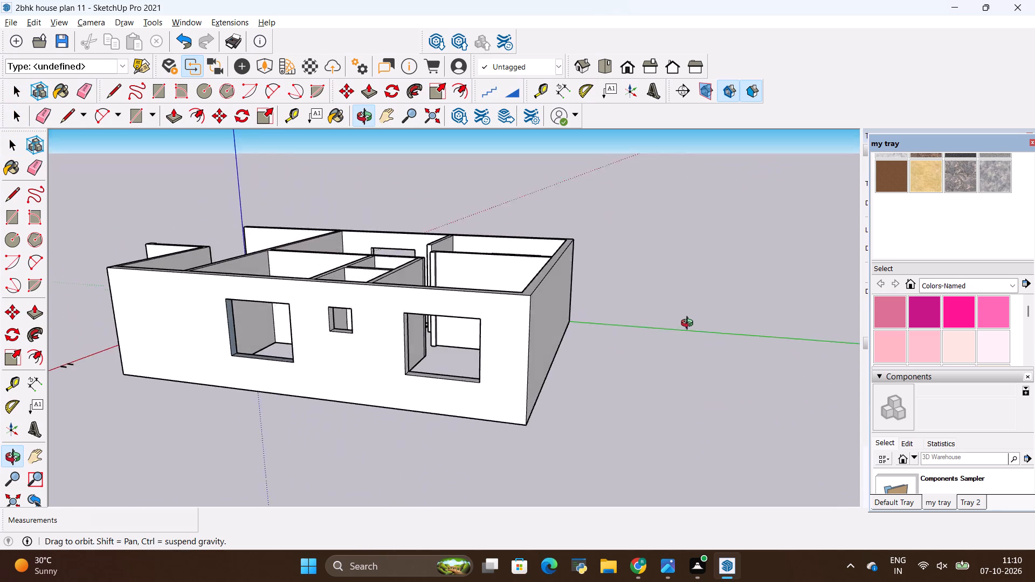
middle_click_drag(689, 324, 349, 409)
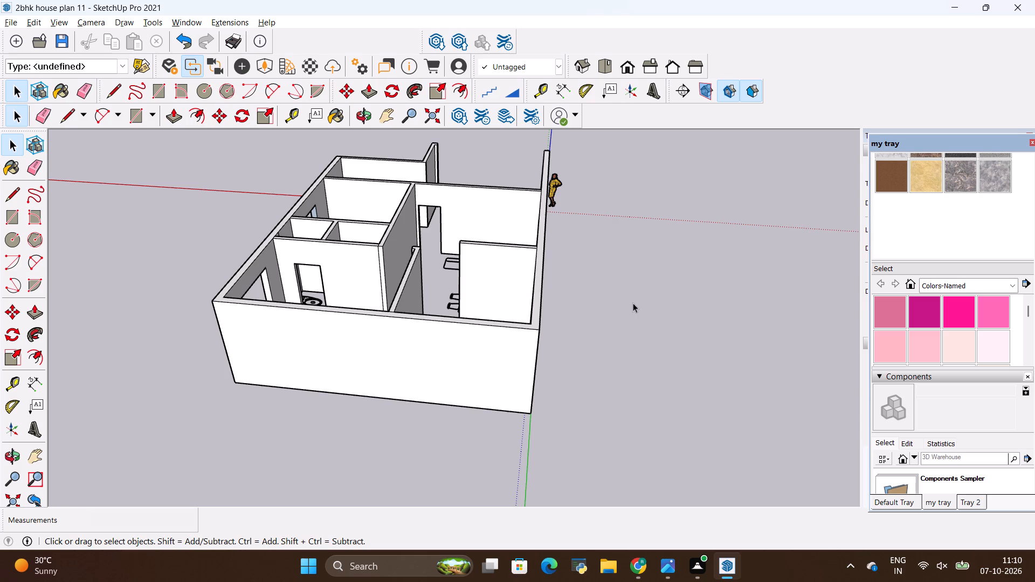
middle_click_drag(632, 303, 358, 408)
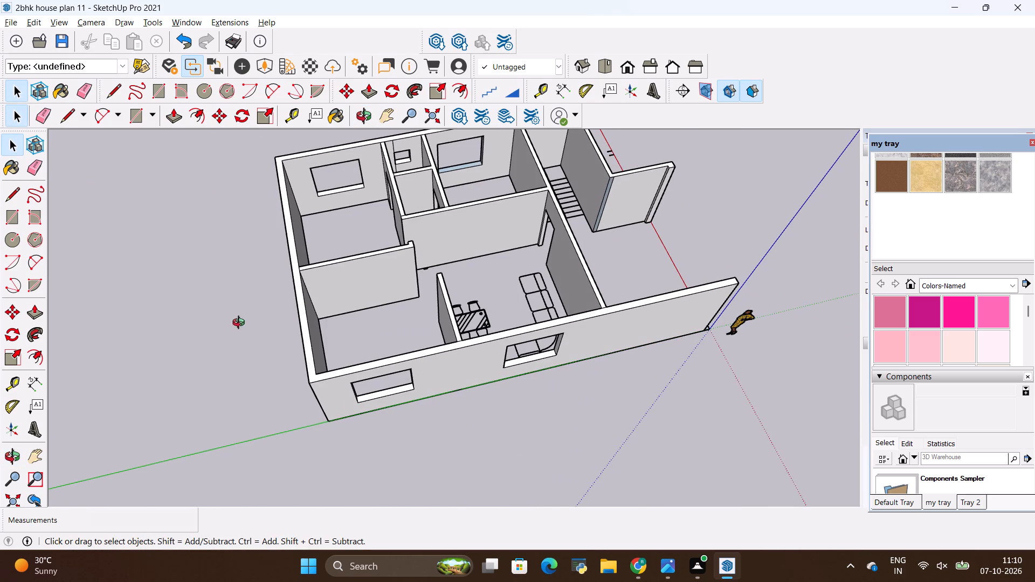
middle_click_drag(241, 324, 691, 309)
middle_click_drag(224, 392, 200, 317)
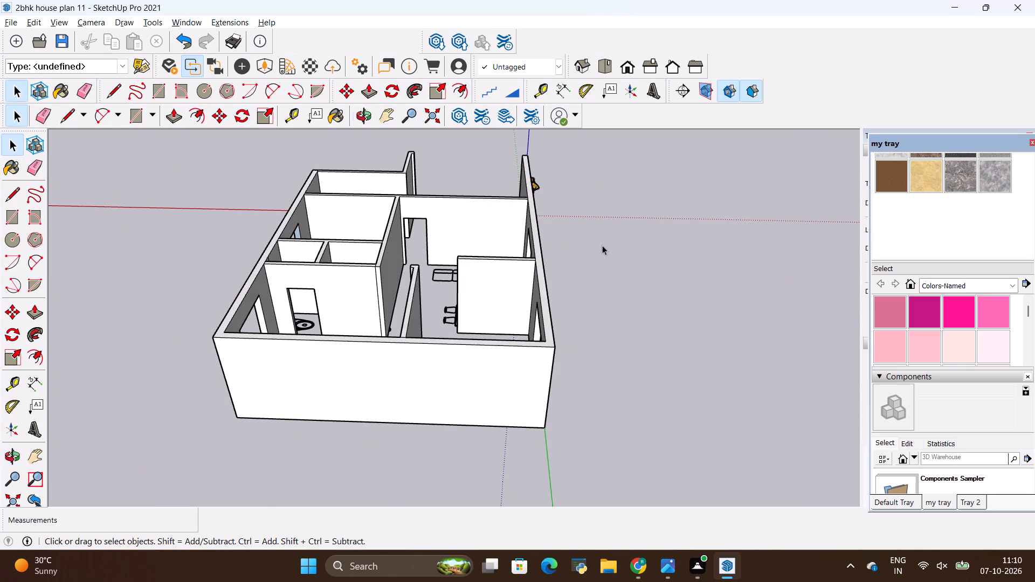
middle_click_drag(603, 245, 234, 355)
Reverse the narrow blue vertical face at the house's outer corner beside the entrance-side partition.
middle_click_drag(711, 286, 344, 228)
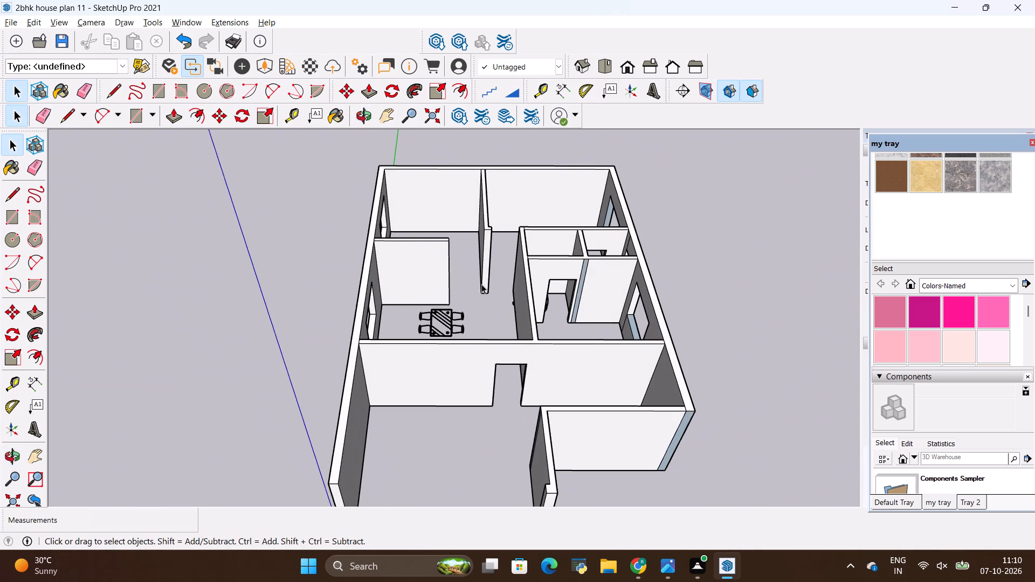
scroll(684, 411, "up", 7)
right_click(686, 415)
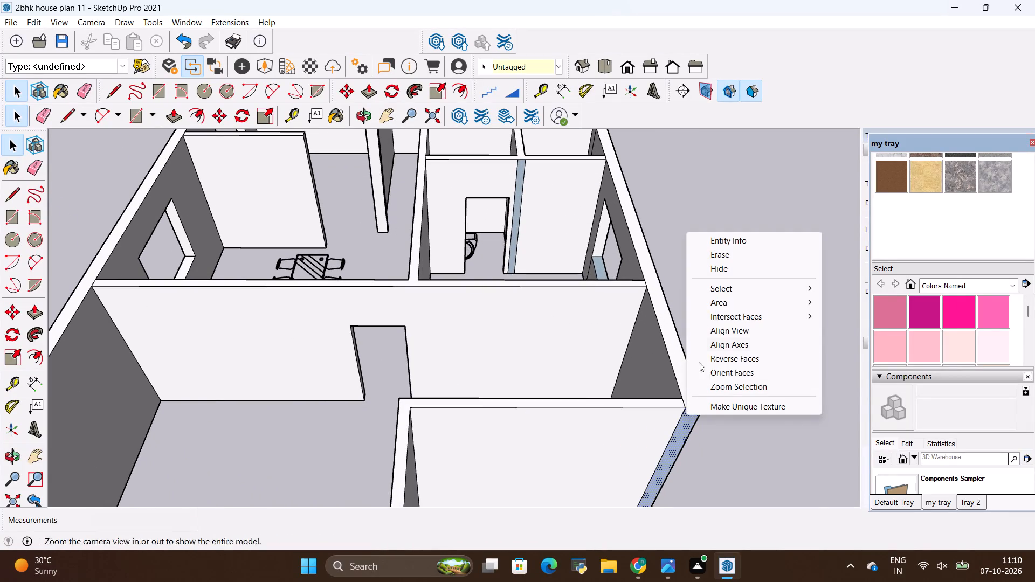
left_click(733, 358)
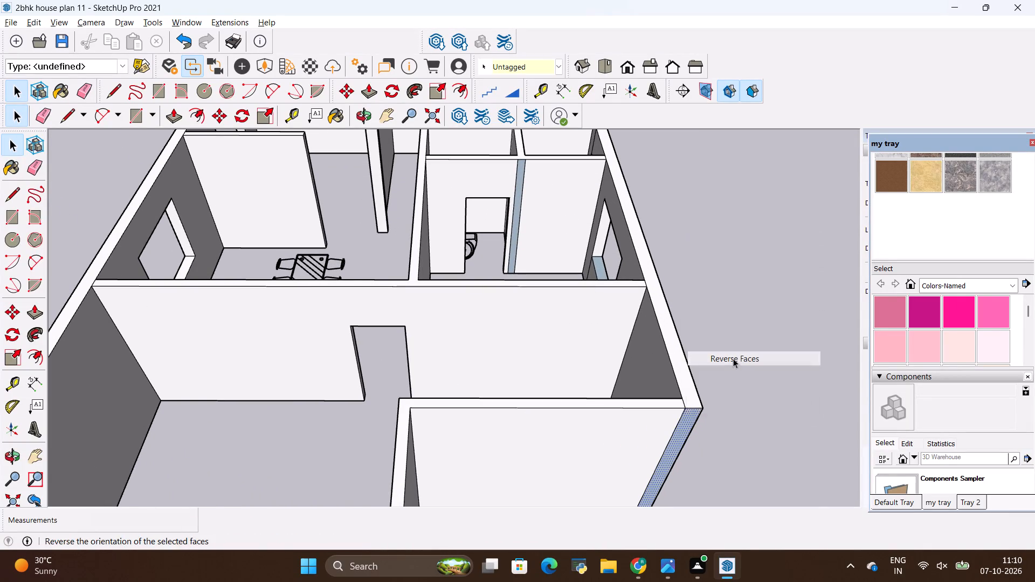
Reverse the blue side face inside the window opening of the far corner bedroom.
scroll(727, 359, "down", 10)
scroll(638, 233, "up", 10)
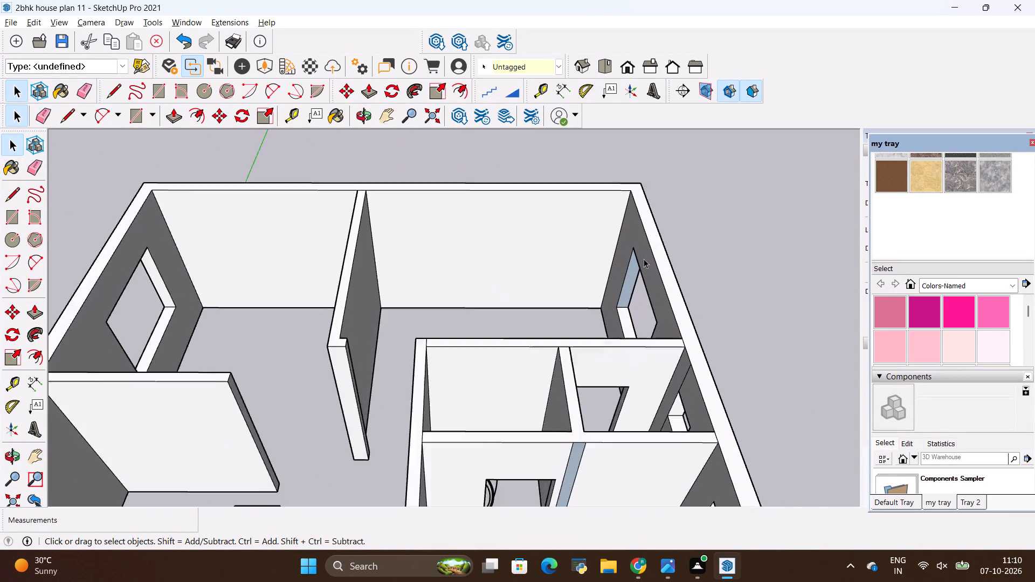
scroll(644, 259, "up", 3)
right_click(633, 273)
left_click(672, 400)
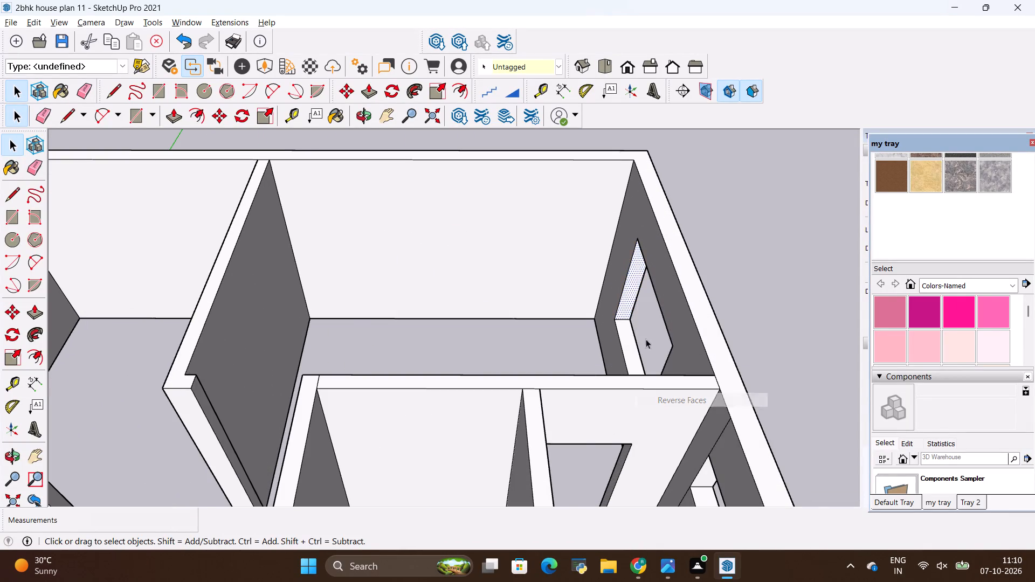
Reverse the narrow blue vertical strip on the bathroom wall beside the toilet doorway.
scroll(640, 328, "down", 11)
scroll(628, 392, "up", 7)
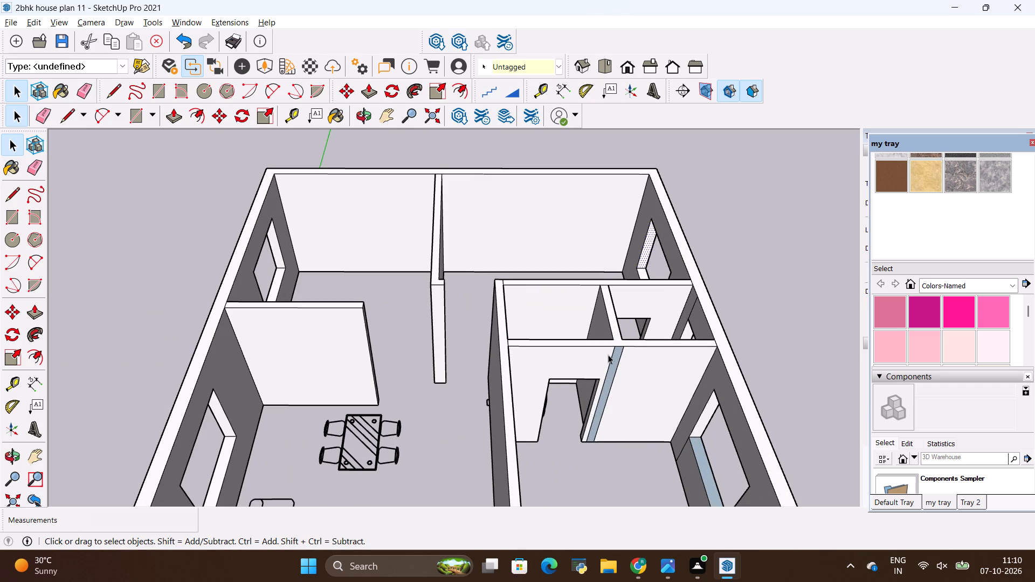
right_click(616, 356)
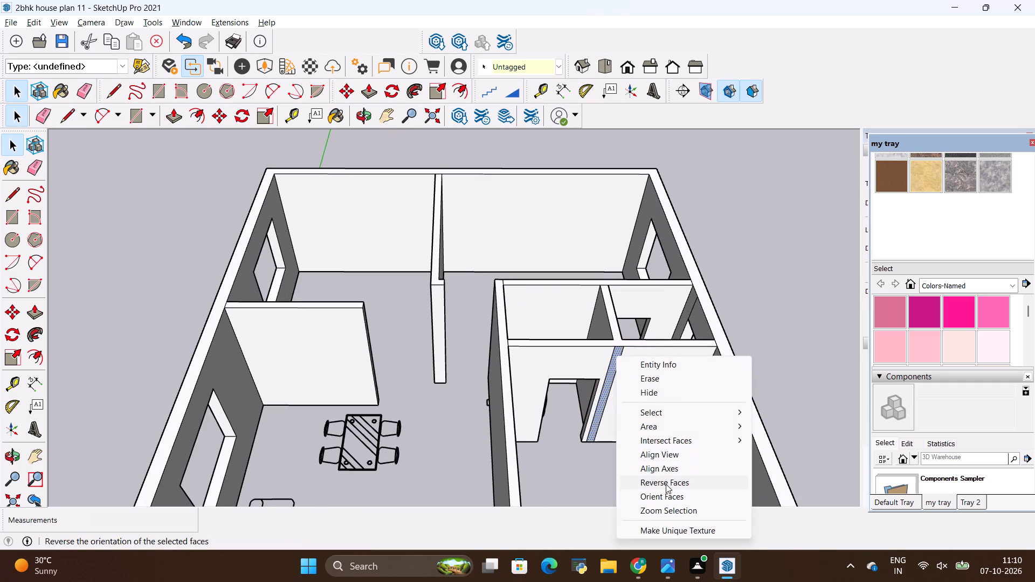
left_click(664, 480)
Erase the seam line running down from the window's corner on the inner wall of the room outside the toilet.
scroll(565, 330, "down", 4)
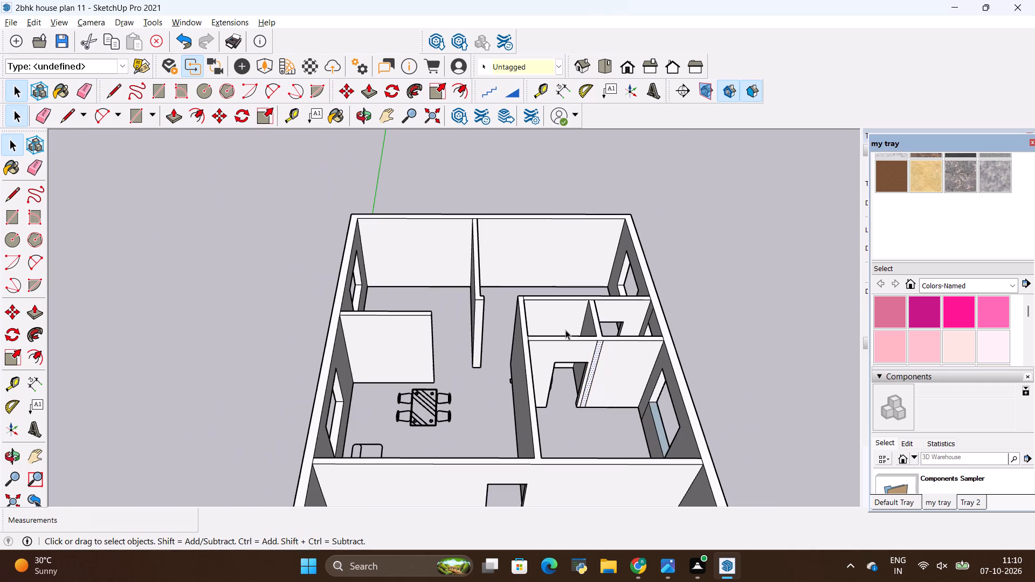
scroll(678, 416, "up", 14)
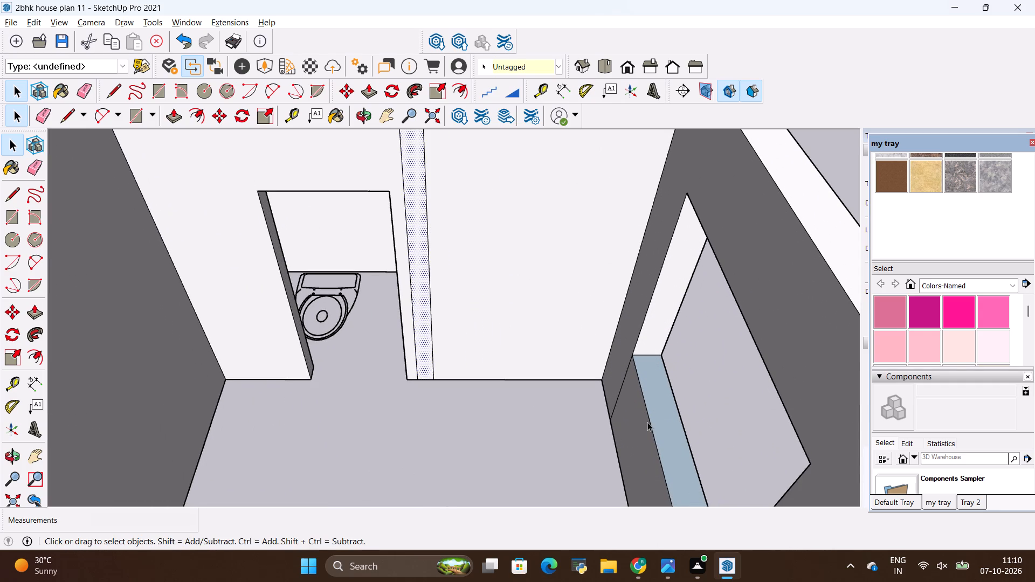
key("e")
left_click_drag(616, 393, 630, 396)
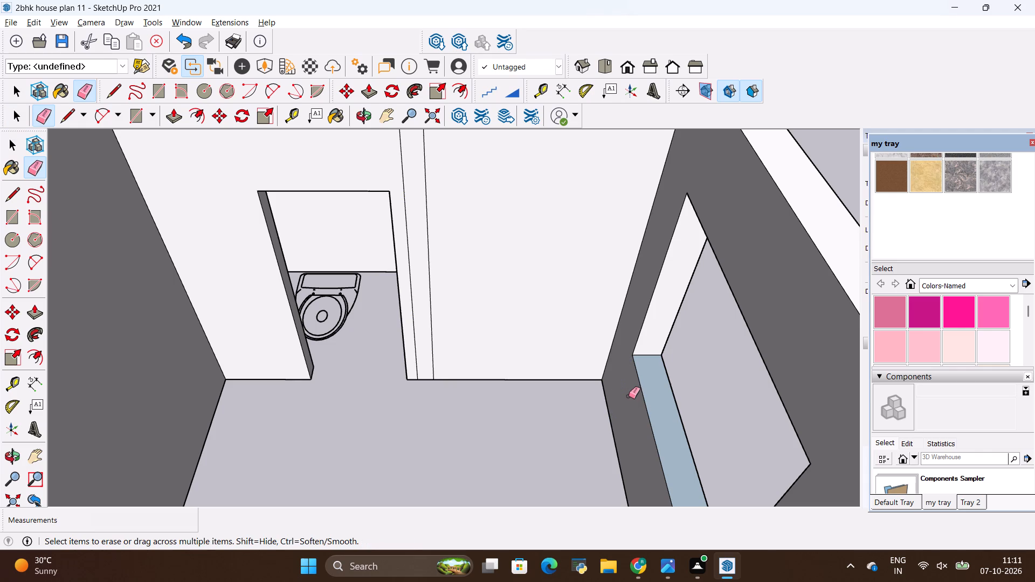
Reverse the blue sill face of the window in the room outside the toilet.
right_click(659, 376)
left_click(693, 319)
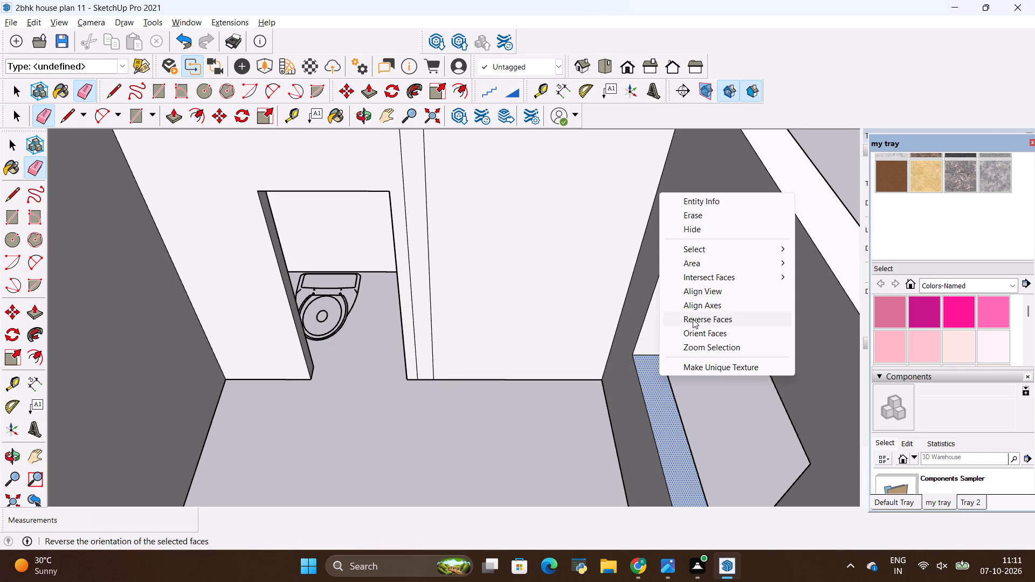
scroll(648, 322, "down", 12)
key("space")
left_click(717, 295)
Examine the whole house from the outer sides and the entrance side for any remaining blue faces.
scroll(705, 282, "down", 10)
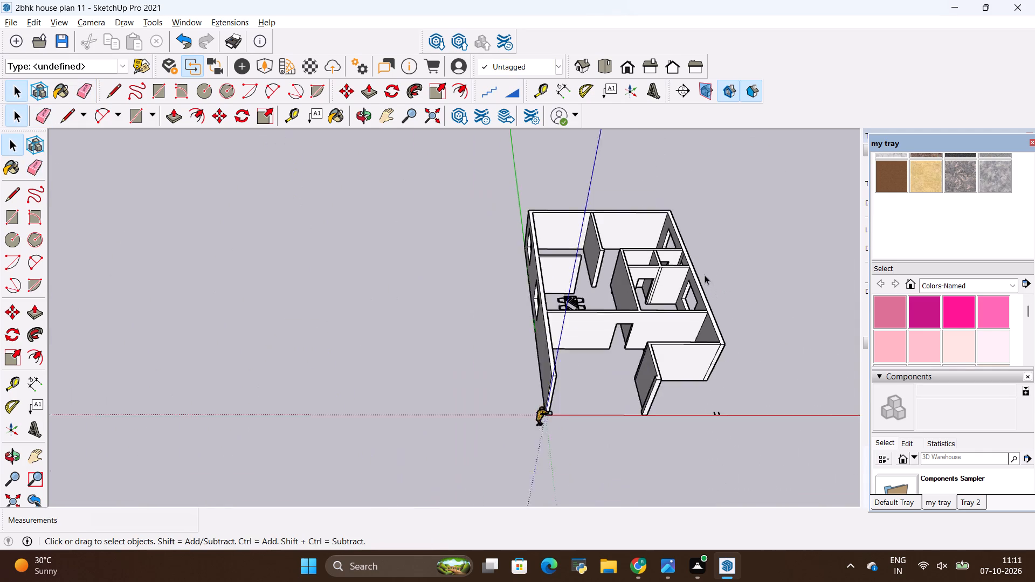
scroll(705, 275, "down", 2)
middle_click_drag(479, 359, 33, 258)
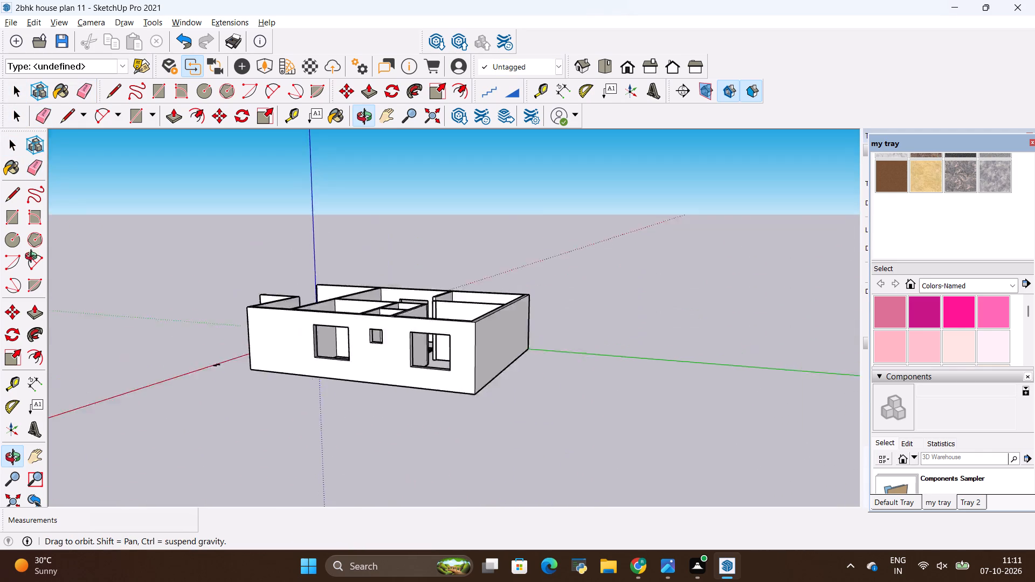
middle_click_drag(33, 258, 560, 372)
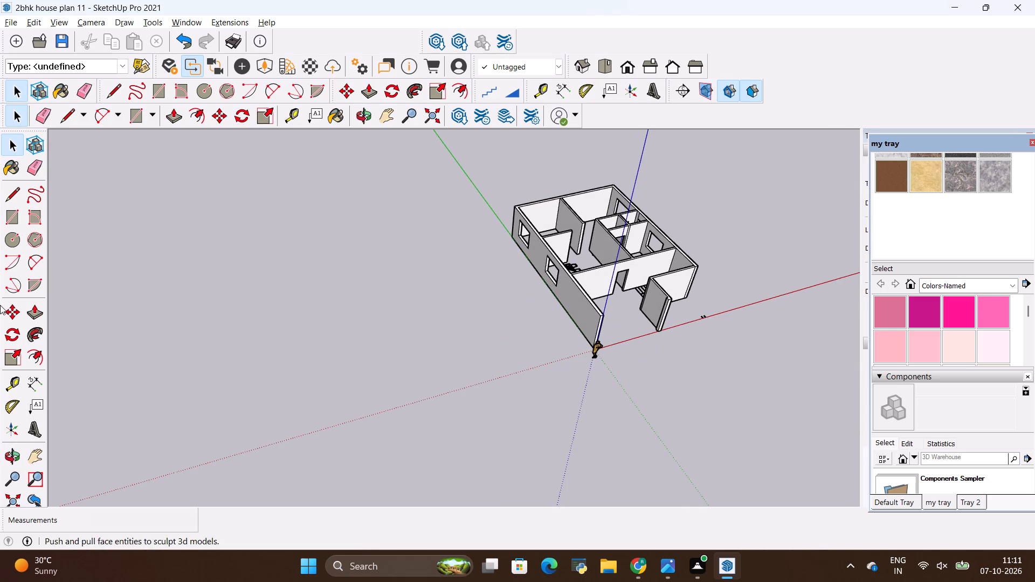
scroll(0, 305, "down", 5)
scroll(197, 275, "down", 11)
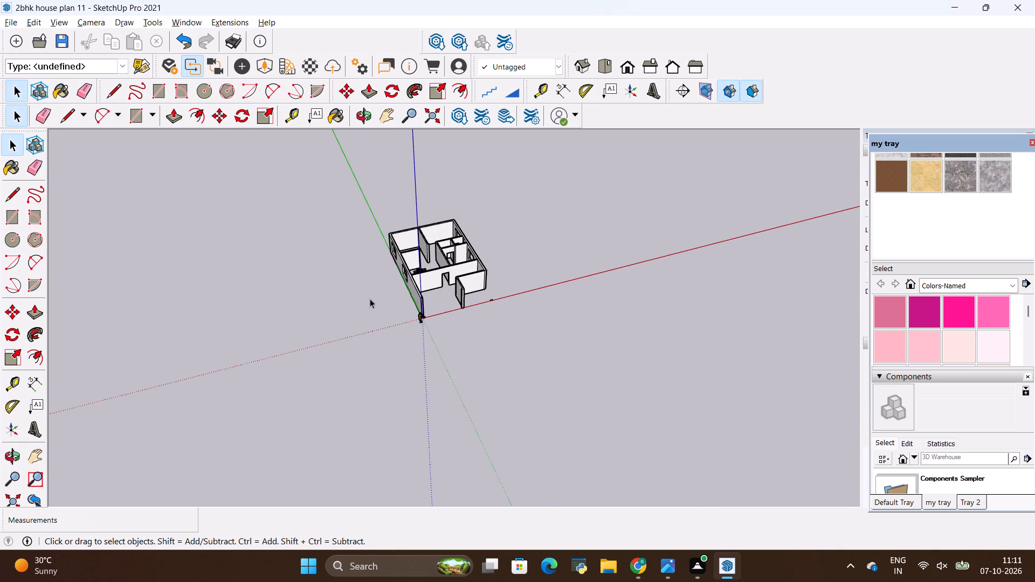
scroll(370, 298, "down", 6)
middle_click_drag(367, 298, 534, 248)
scroll(437, 278, "up", 8)
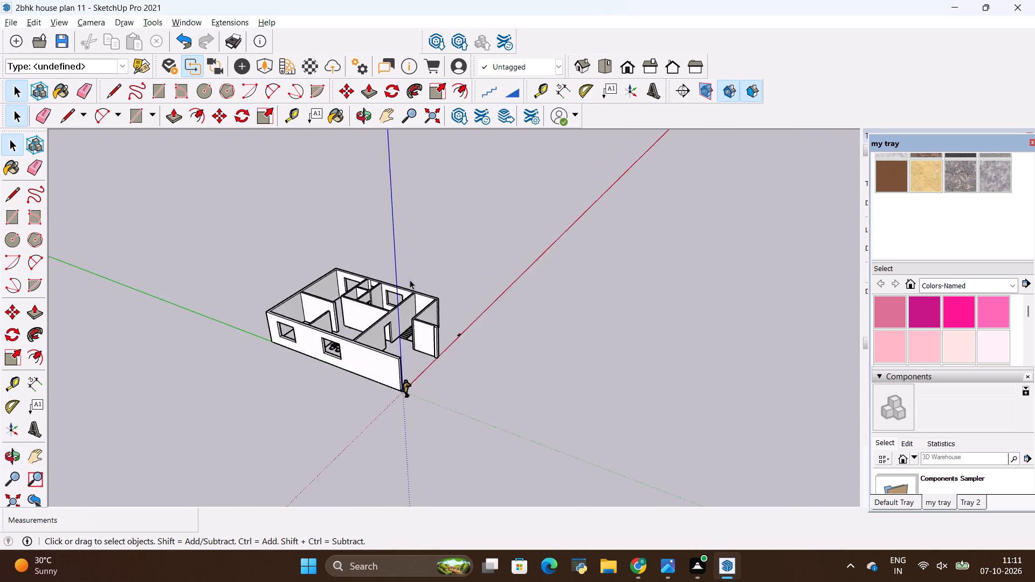
scroll(410, 280, "up", 10)
scroll(331, 299, "down", 5)
scroll(288, 371, "up", 4)
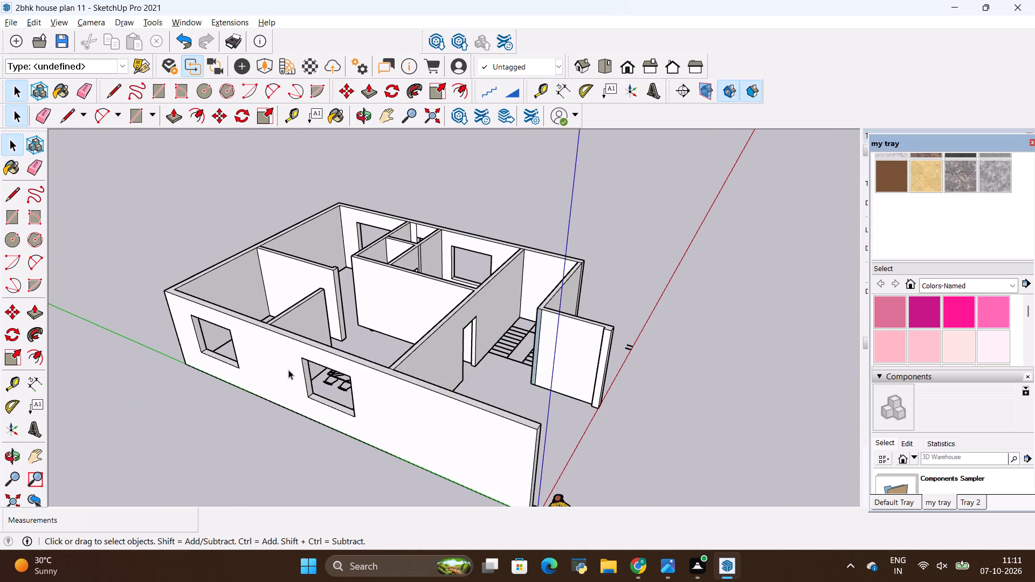
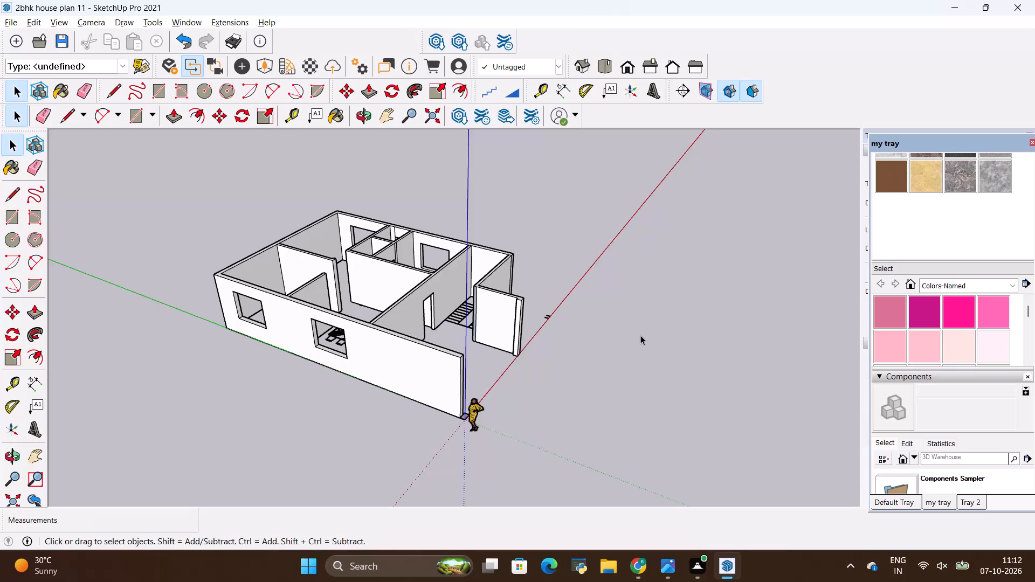
Examine the house's outer walls, window openings and room interiors from several sides.
scroll(567, 320, "down", 2)
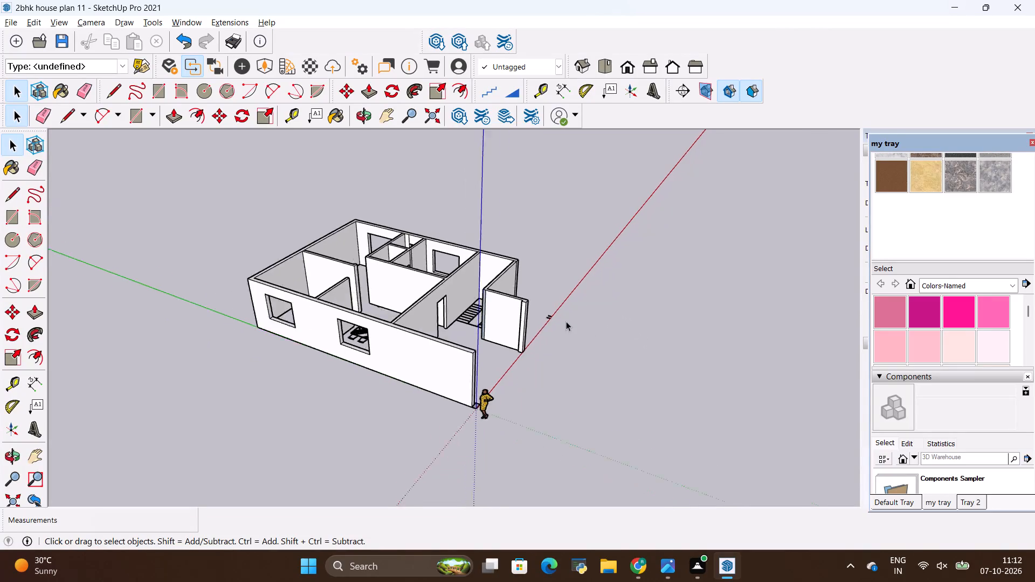
scroll(566, 321, "down", 3)
scroll(516, 378, "up", 7)
middle_click_drag(668, 362, 510, 403)
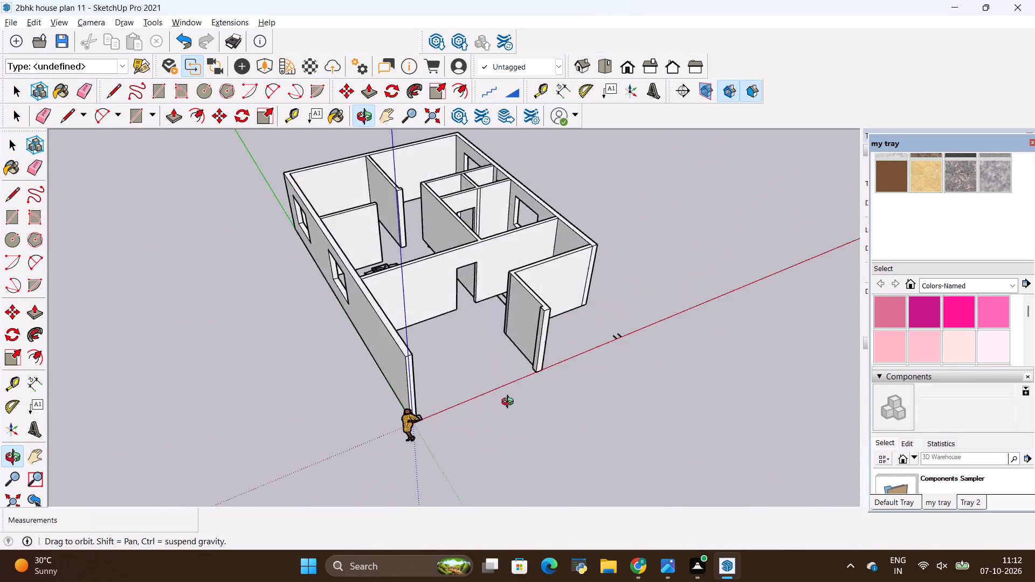
middle_click_drag(510, 403, 720, 396)
middle_click_drag(406, 406, 512, 368)
middle_click_drag(531, 332, 484, 348)
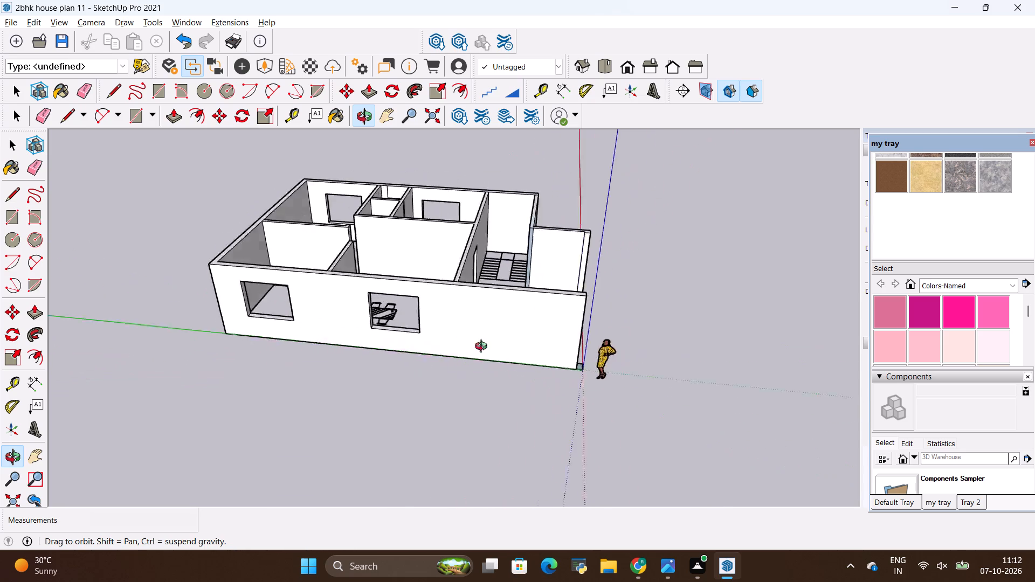
middle_click_drag(484, 348, 479, 342)
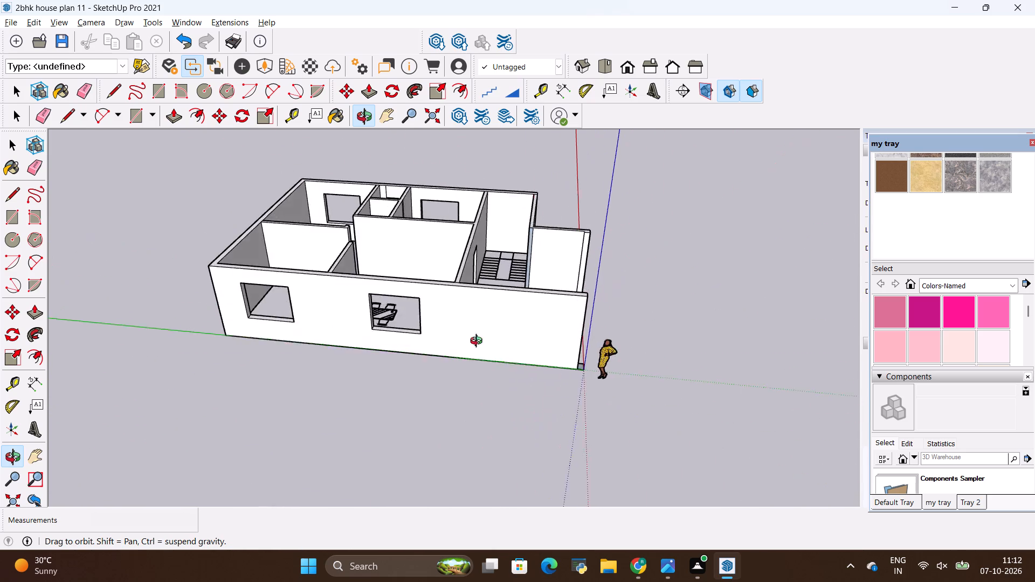
middle_click_drag(479, 342, 616, 234)
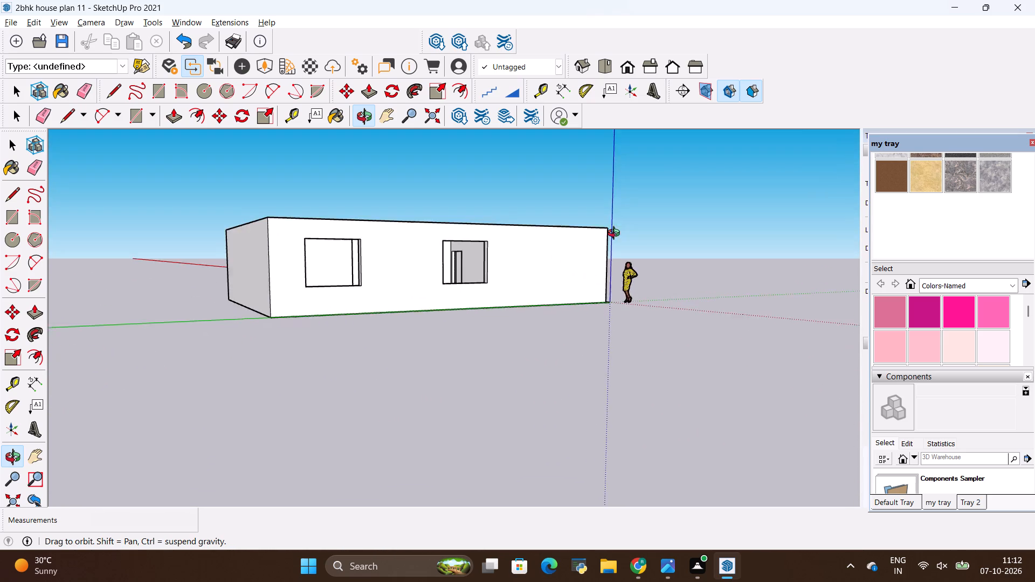
middle_click_drag(616, 234, 529, 392)
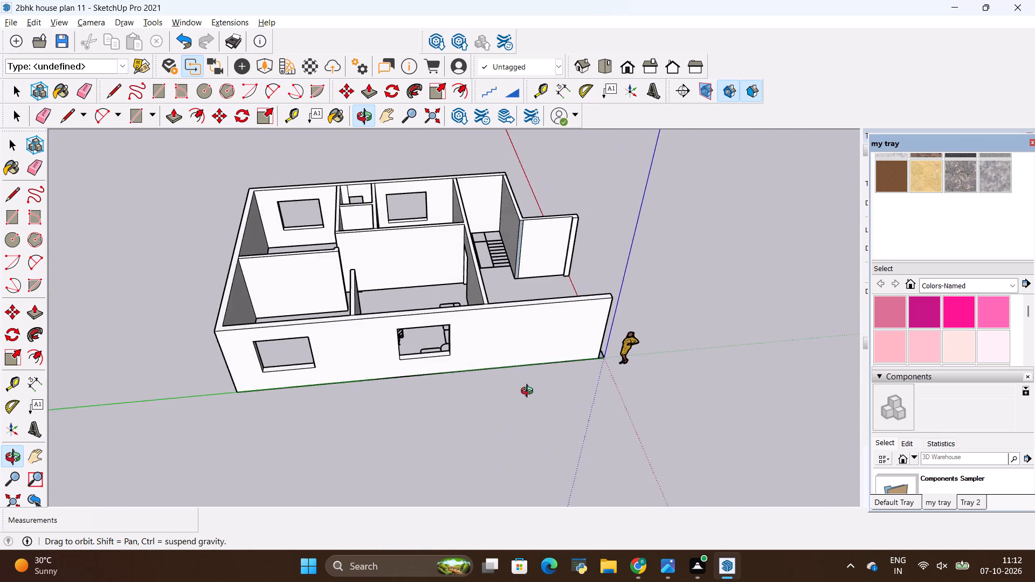
middle_click_drag(529, 392, 425, 409)
Examine the staircase area and the walls around it from above.
scroll(523, 200, "up", 11)
scroll(419, 333, "down", 9)
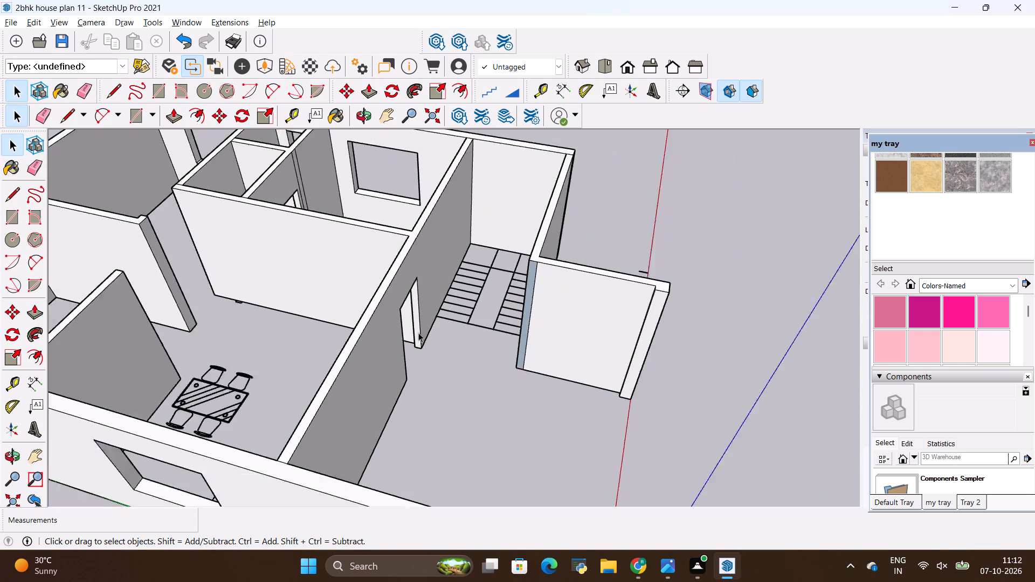
scroll(418, 332, "down", 3)
key("space")
left_click(629, 274)
scroll(349, 273, "up", 5)
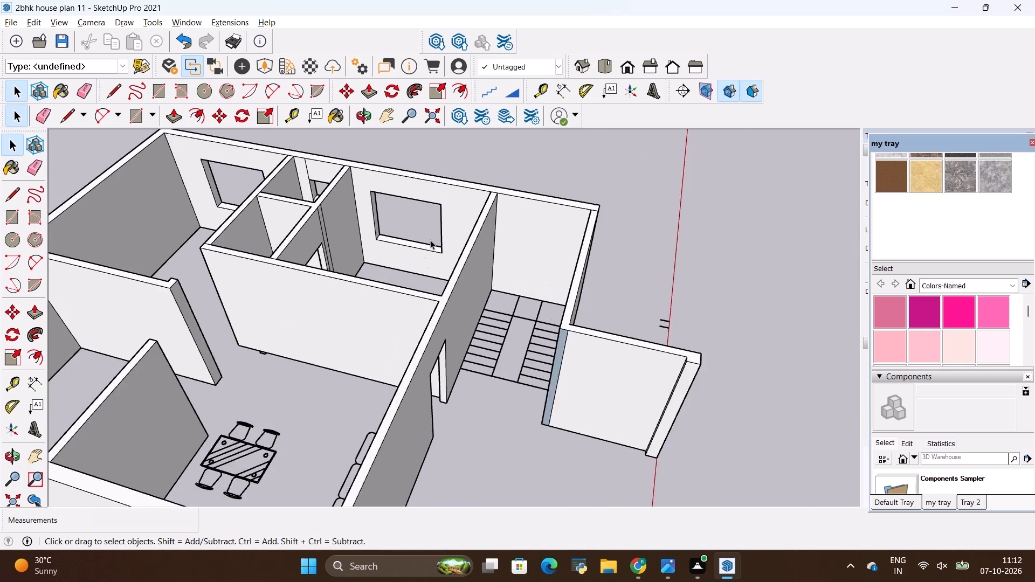
scroll(415, 294, "down", 4)
middle_click_drag(415, 299, 474, 312)
scroll(499, 288, "up", 9)
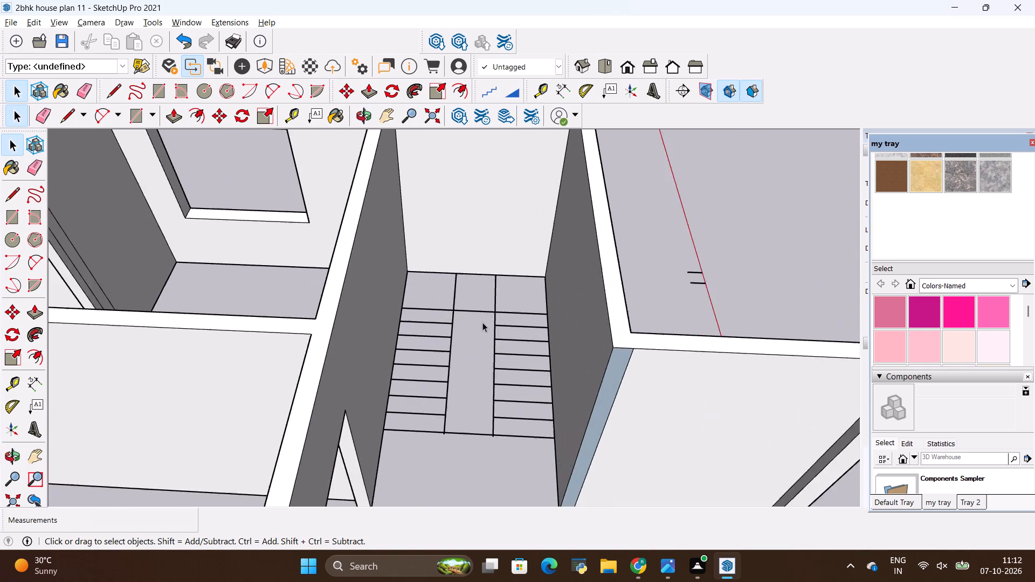
scroll(479, 316, "down", 1)
scroll(441, 417, "up", 3)
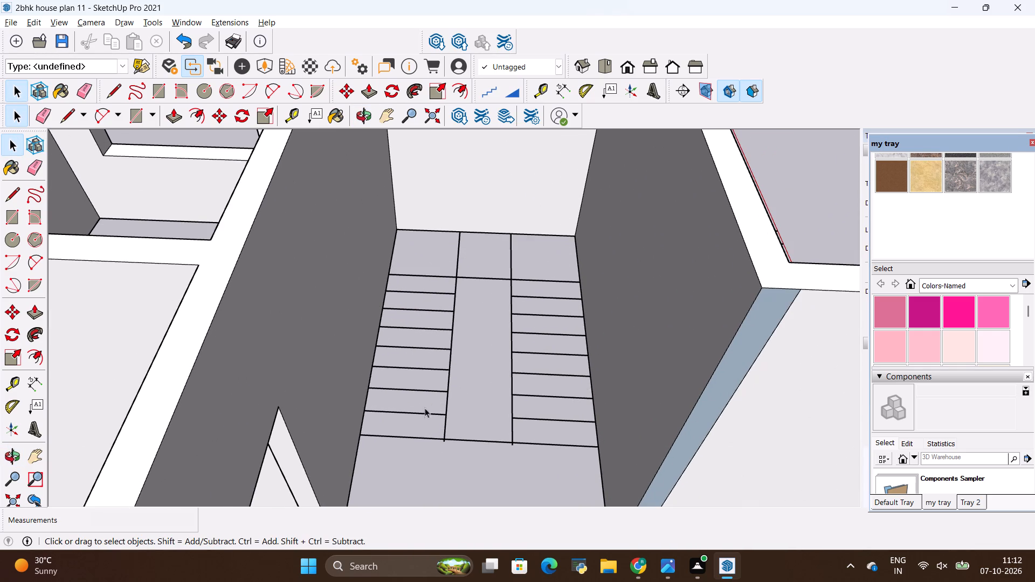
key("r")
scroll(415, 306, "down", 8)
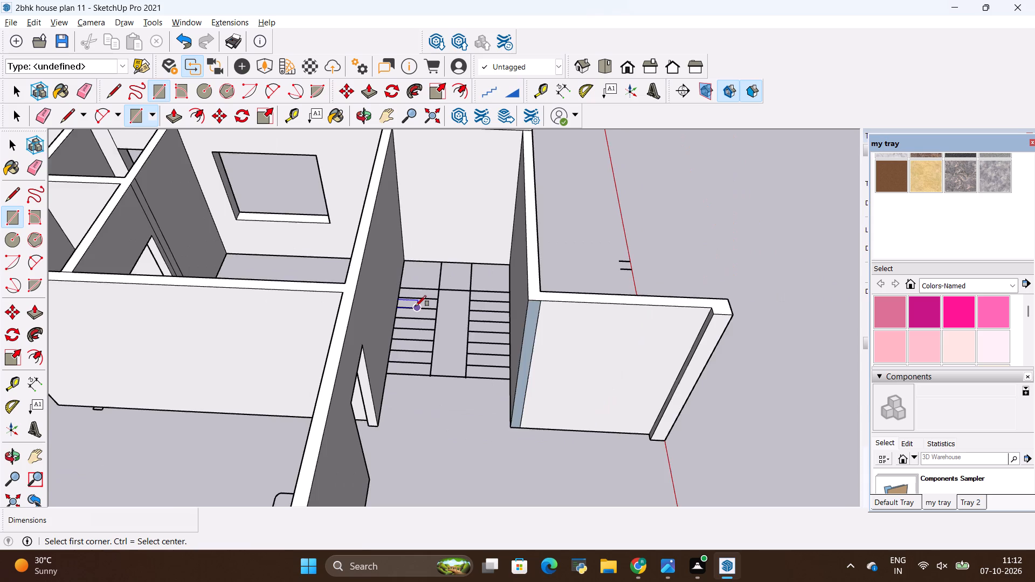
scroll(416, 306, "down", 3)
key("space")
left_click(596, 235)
Import the Janela window model from the ALL 3D WAREHOUSE ITEMS folder in internship files and place it beside the house.
scroll(595, 235, "down", 10)
middle_click_drag(682, 324, 677, 324)
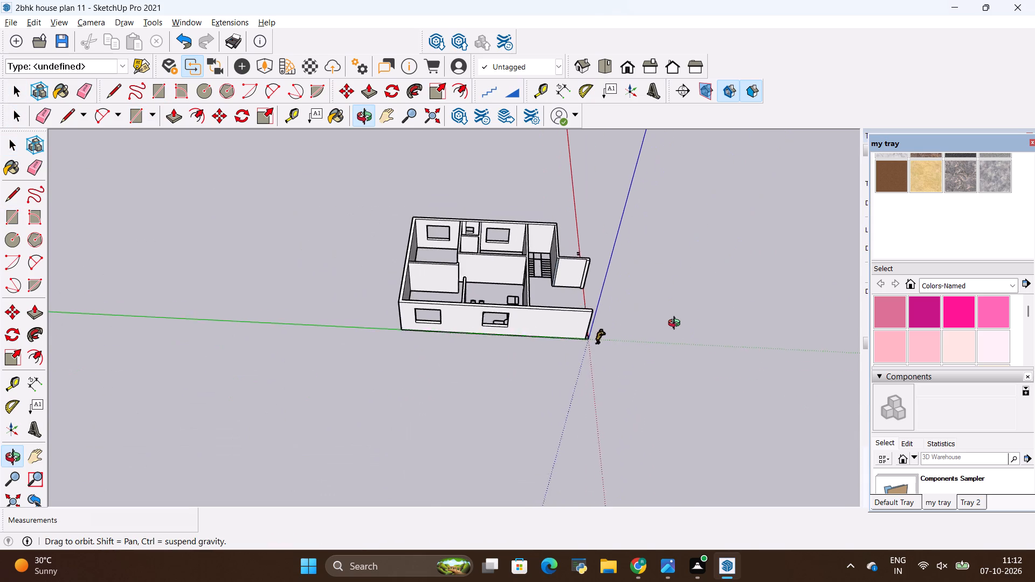
middle_click_drag(677, 324, 86, 332)
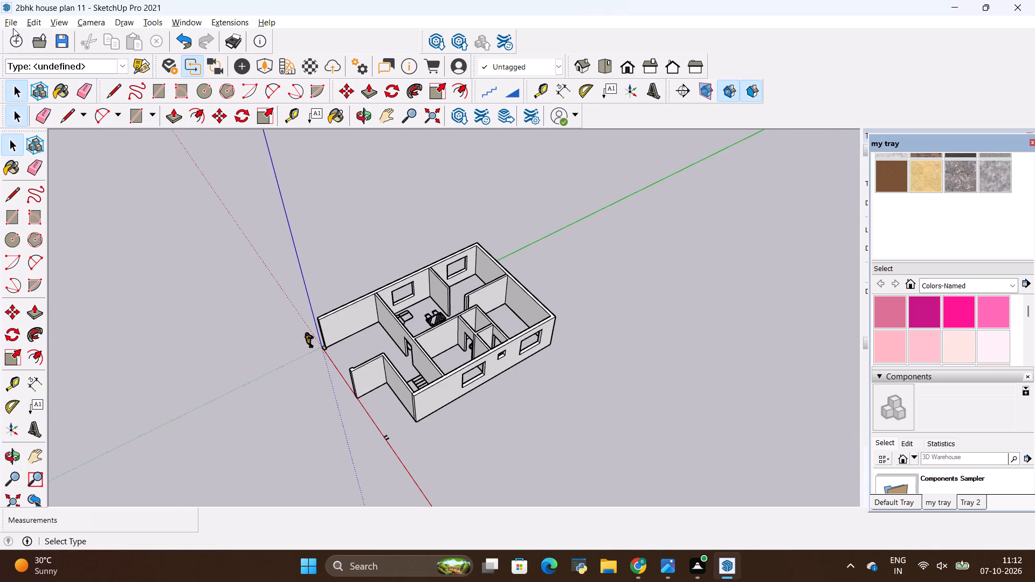
left_click(13, 23)
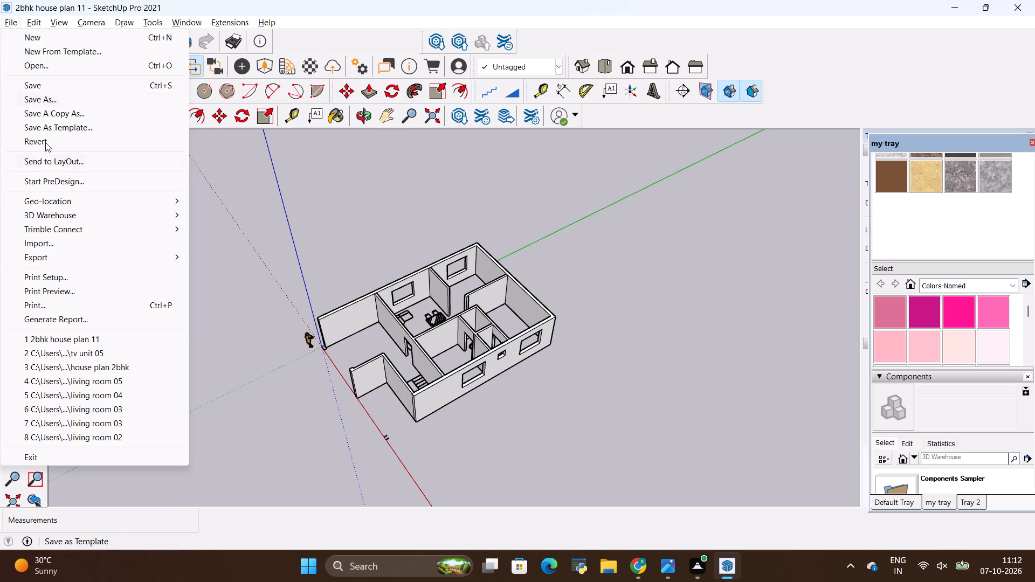
left_click(47, 243)
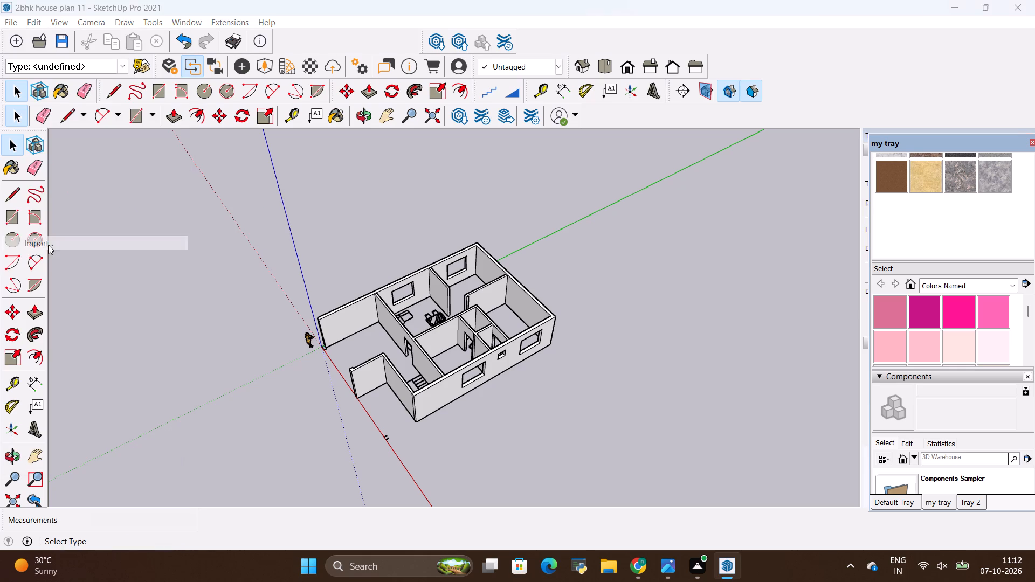
scroll(375, 277, "down", 1)
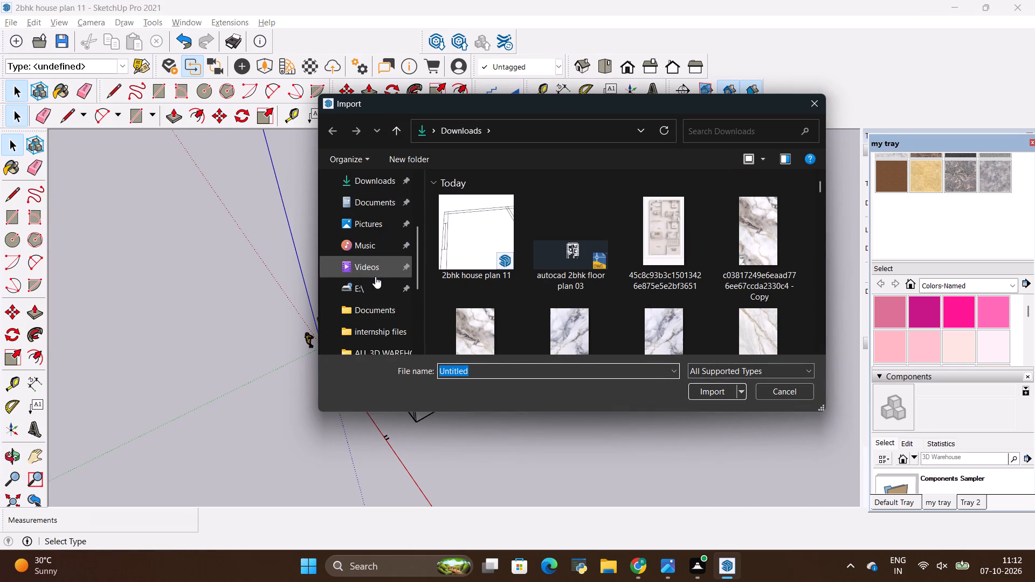
double_click(377, 334)
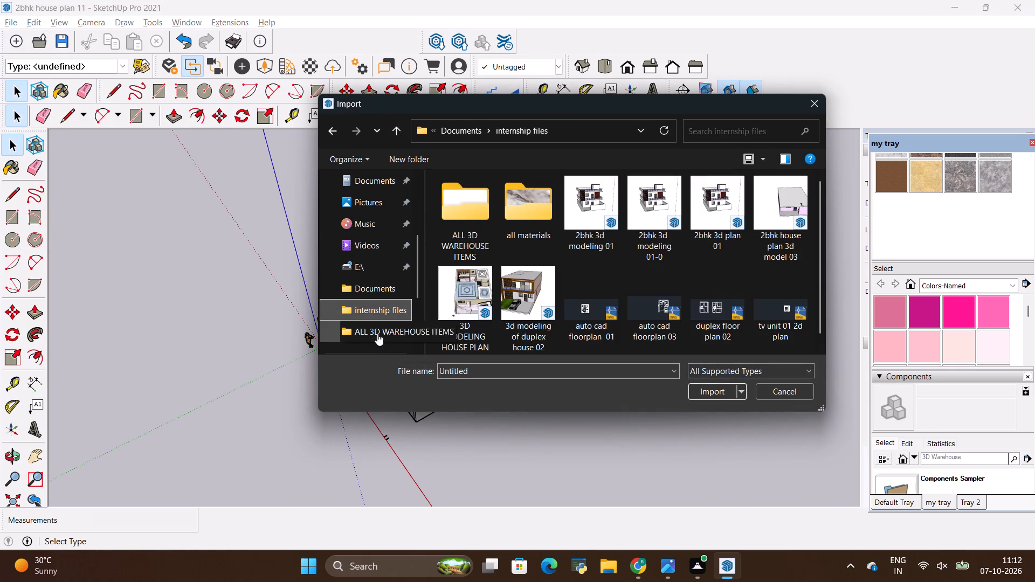
double_click(473, 234)
scroll(661, 268, "down", 1)
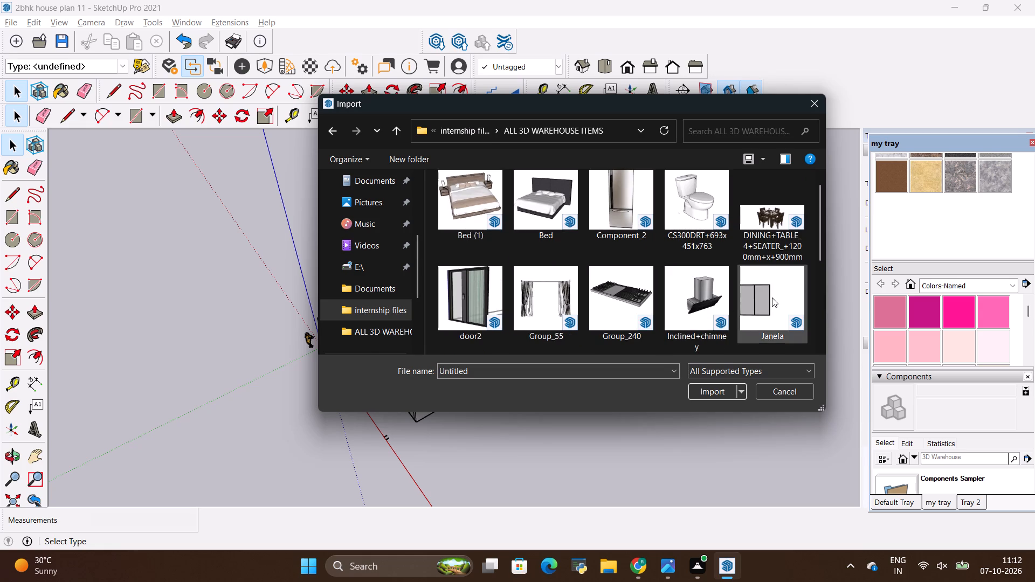
left_click(771, 298)
left_click(705, 386)
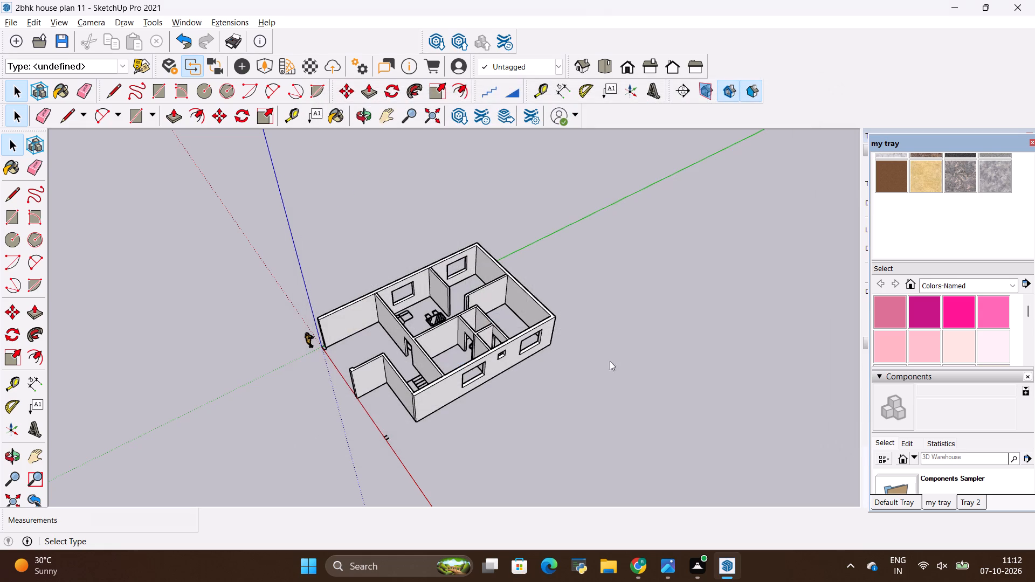
scroll(581, 347, "up", 3)
left_click(582, 342)
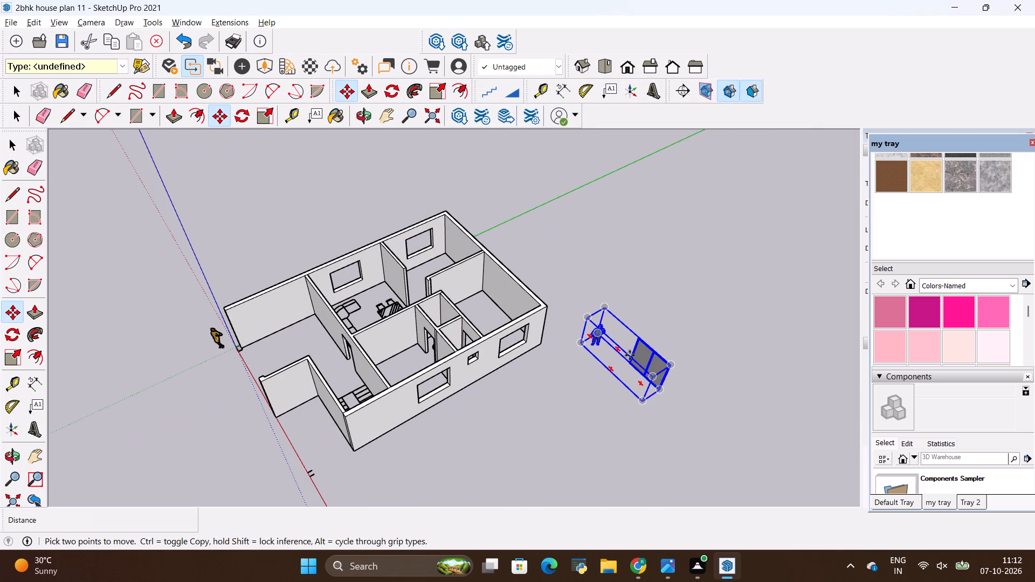
Explode the imported window component to separate it from its human figure.
right_click(642, 354)
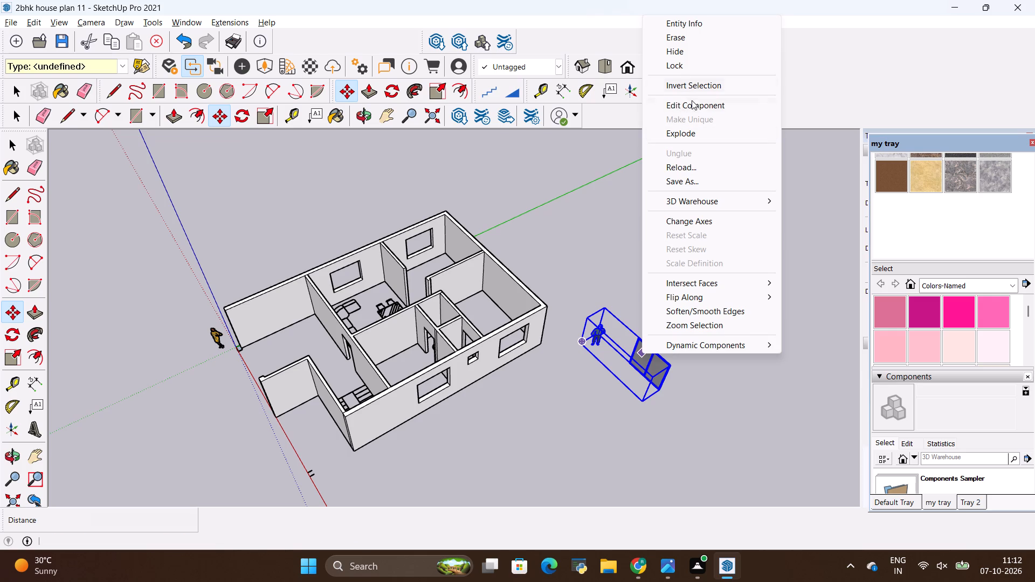
left_click(691, 131)
key("space")
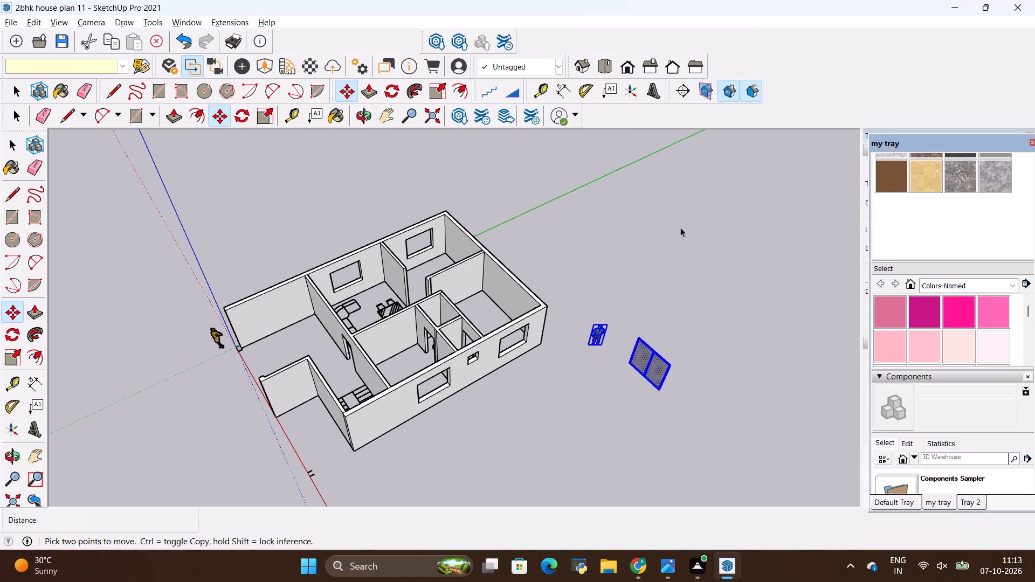
left_click(667, 248)
key("space")
left_click(667, 248)
Erase the human figure that came with the imported window.
scroll(606, 322, "up", 2)
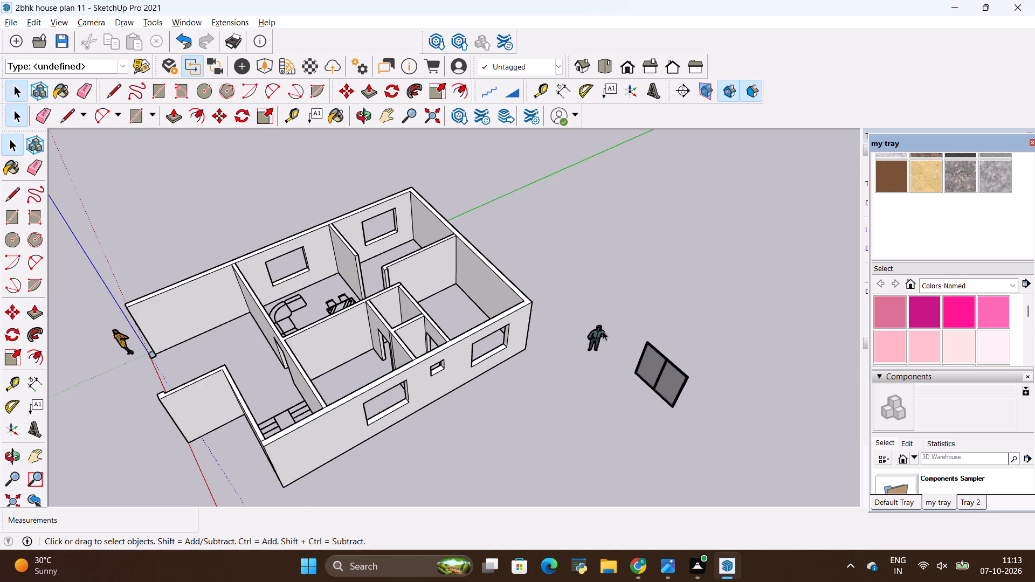
left_click(601, 334)
right_click(601, 334)
left_click(662, 231)
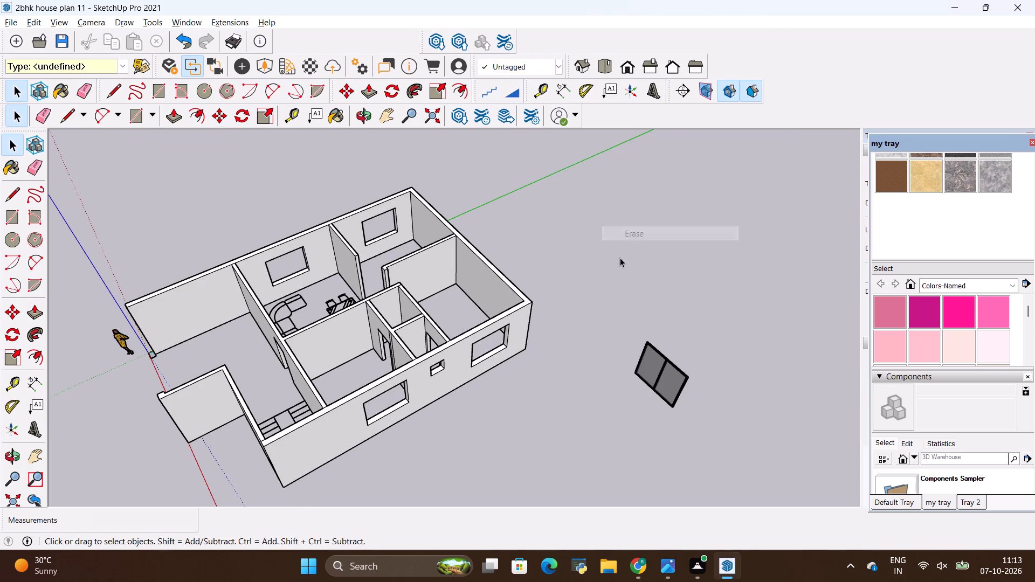
Group all the connected geometry of the imported window.
scroll(619, 268, "down", 2)
triple_click(651, 352)
left_click(651, 352)
right_click(651, 352)
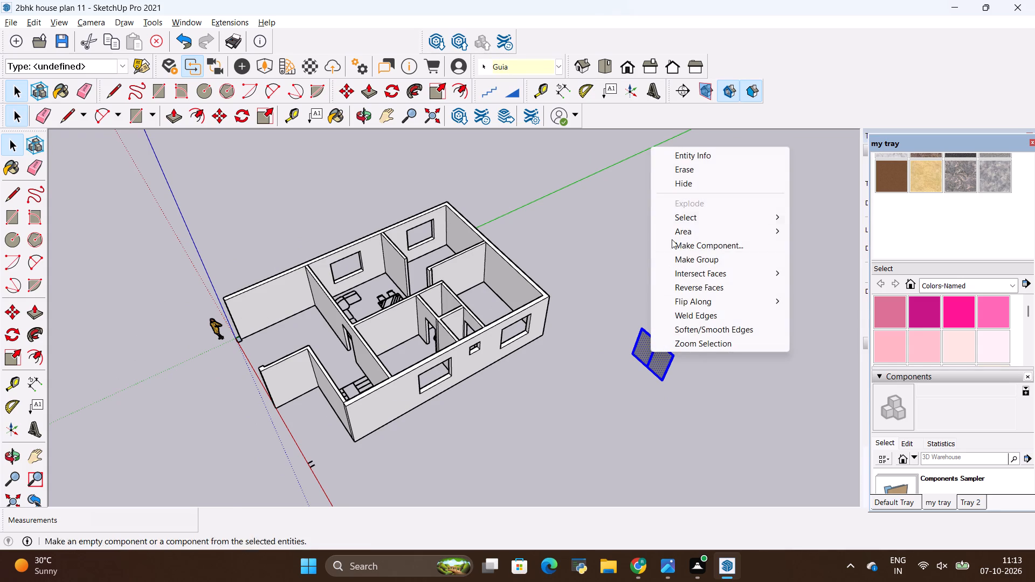
left_click(691, 256)
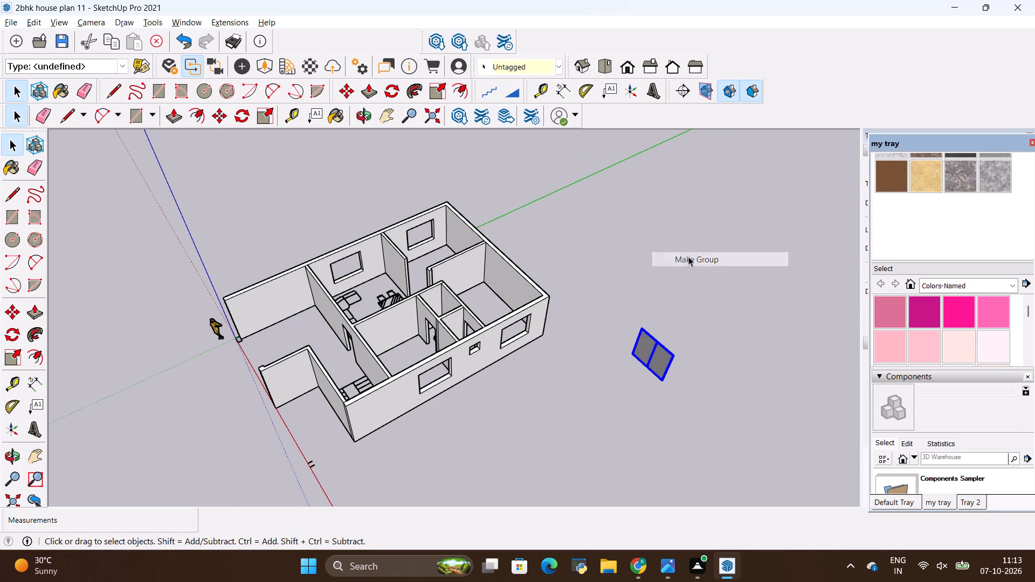
Thicken the window group by scaling it 3.65 along the green axis.
scroll(662, 336, "up", 9)
key("s")
scroll(640, 383, "up", 4)
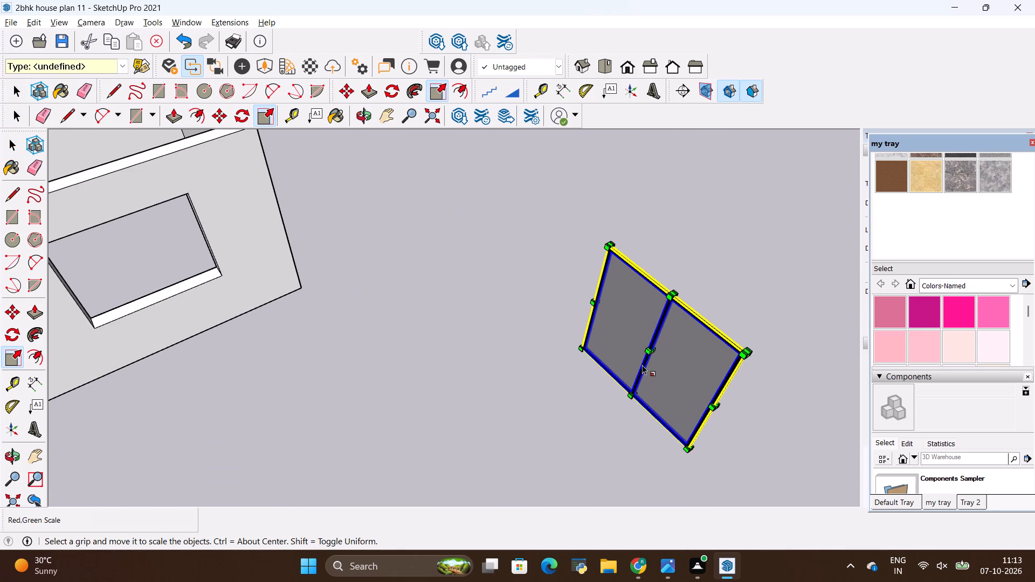
left_click(648, 347)
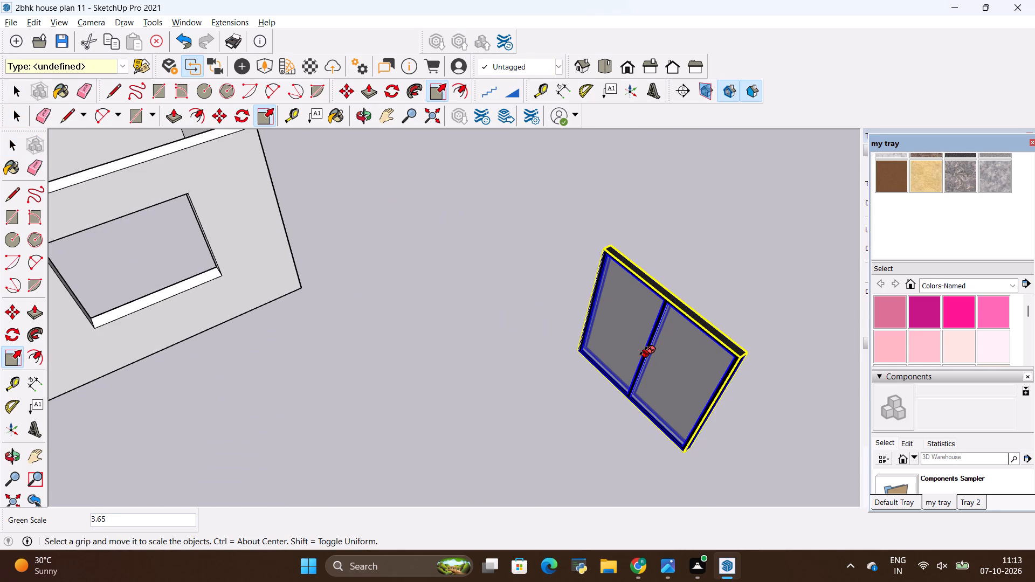
left_click(644, 351)
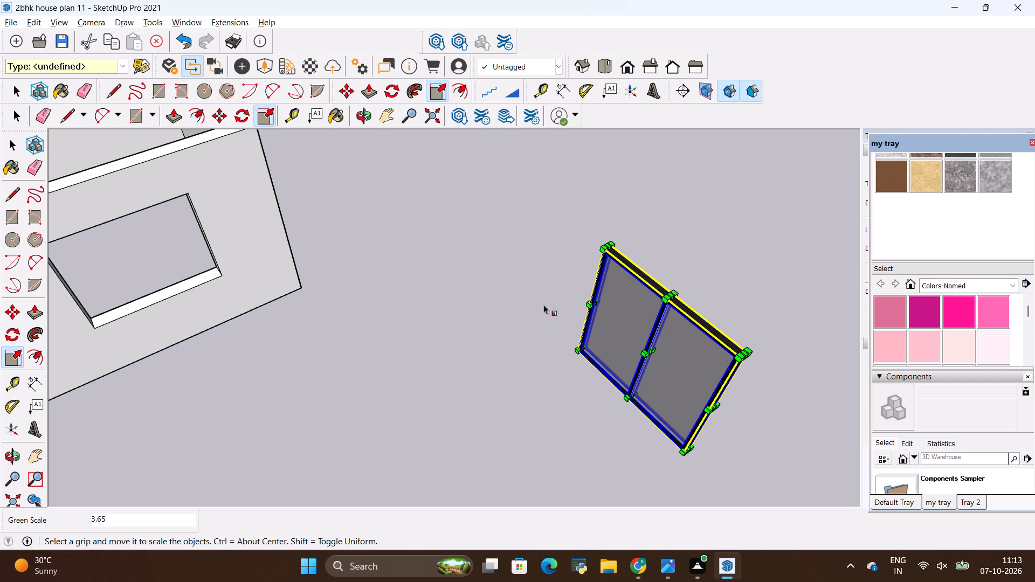
Scale the window group down in width and height along the red and blue axes from its upper corner.
scroll(755, 331, "up", 5)
left_click(732, 371)
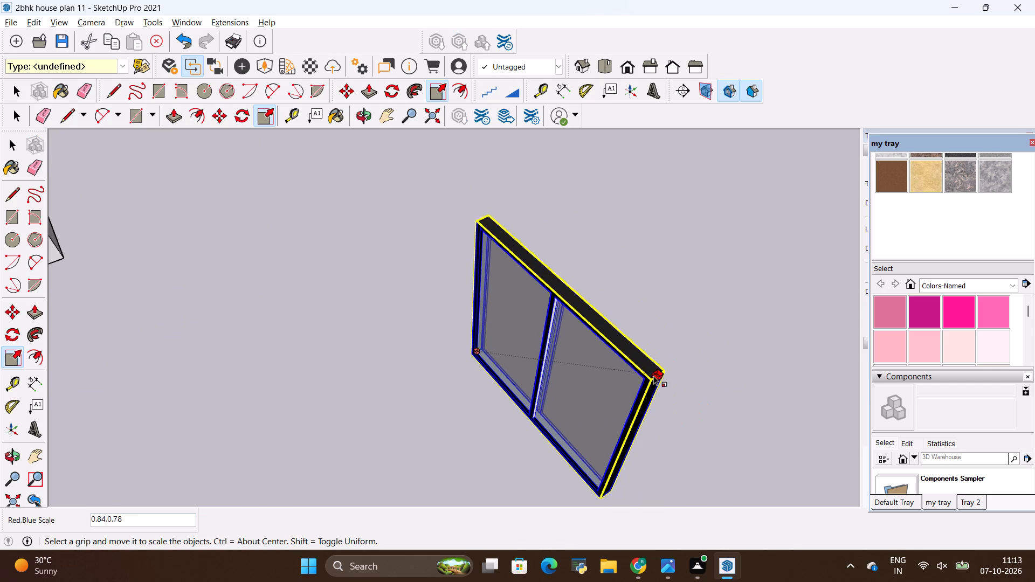
left_click(615, 379)
scroll(653, 309, "down", 5)
key("space")
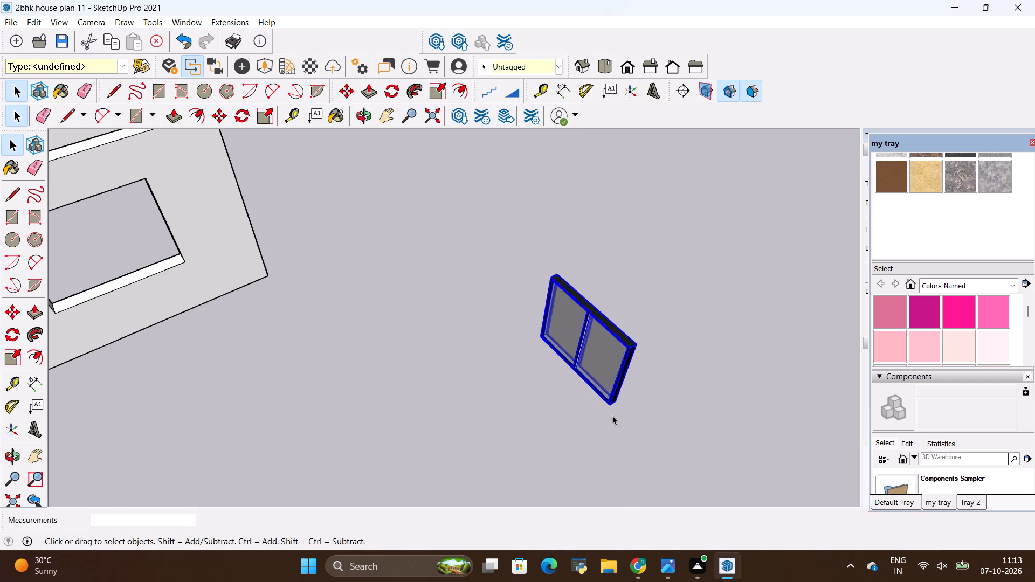
Move the window group about 5' 6 13/16" from its lower corner.
left_click(611, 392)
key("m")
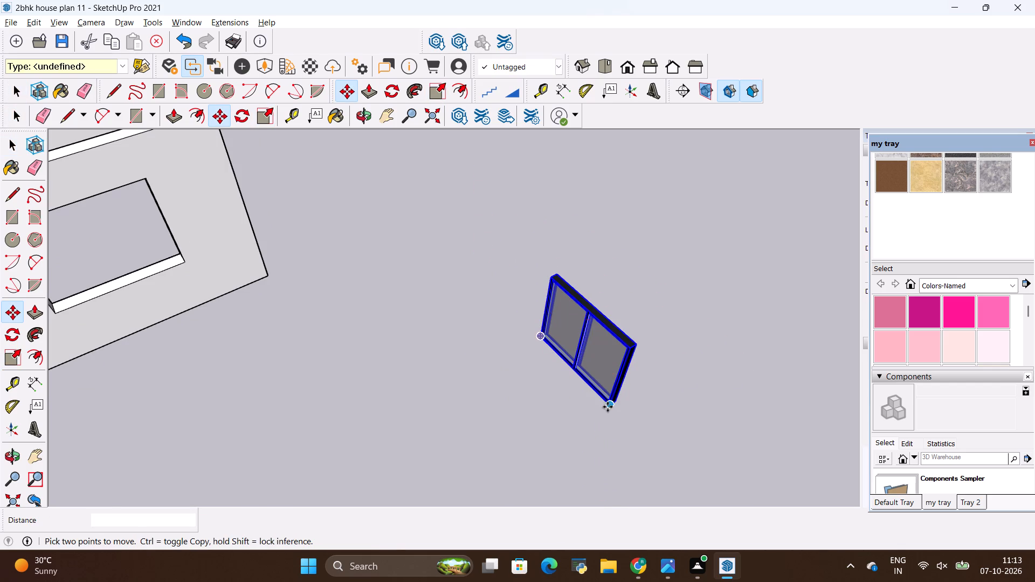
left_click(608, 407)
left_click(544, 324)
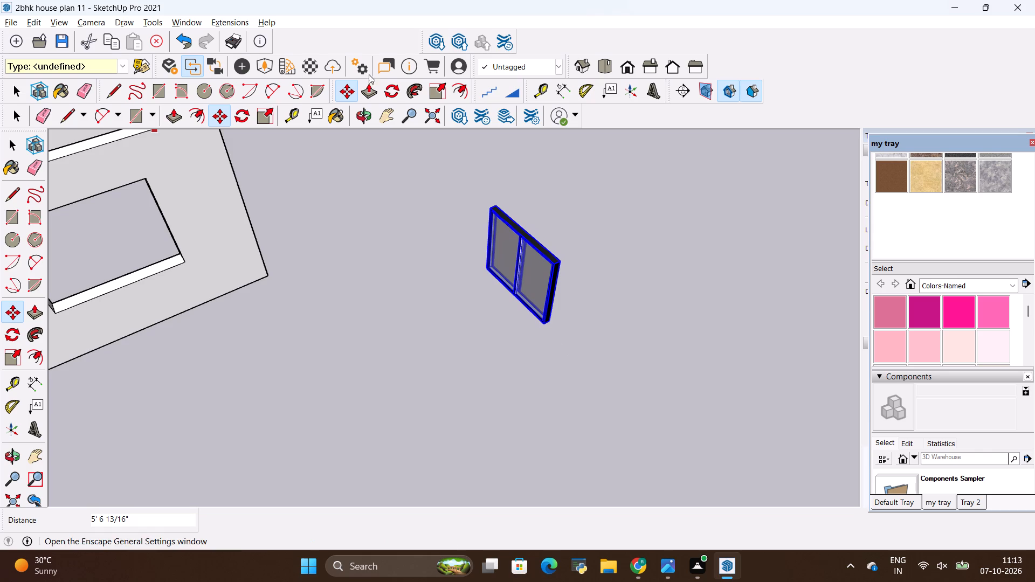
Rotate the window group about the vertical axis to line it up with the long wall containing the window openings.
left_click(389, 89)
left_click(459, 275)
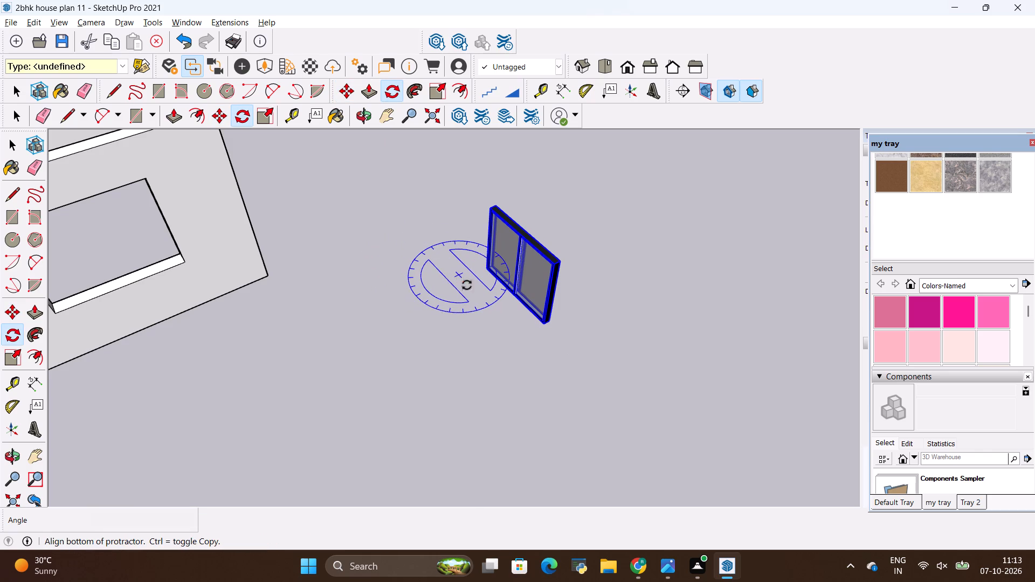
left_click(487, 311)
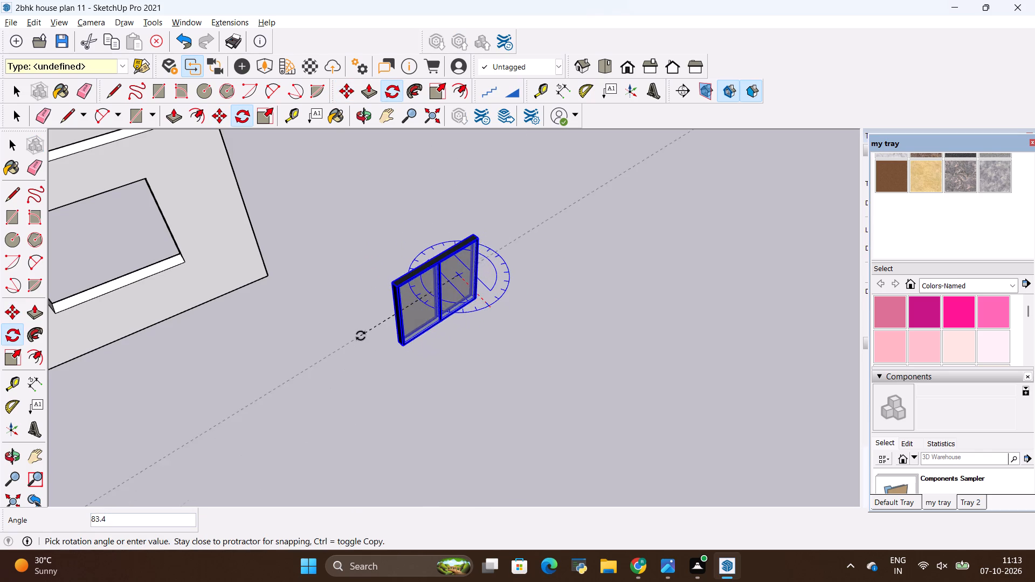
left_click(344, 333)
key("space")
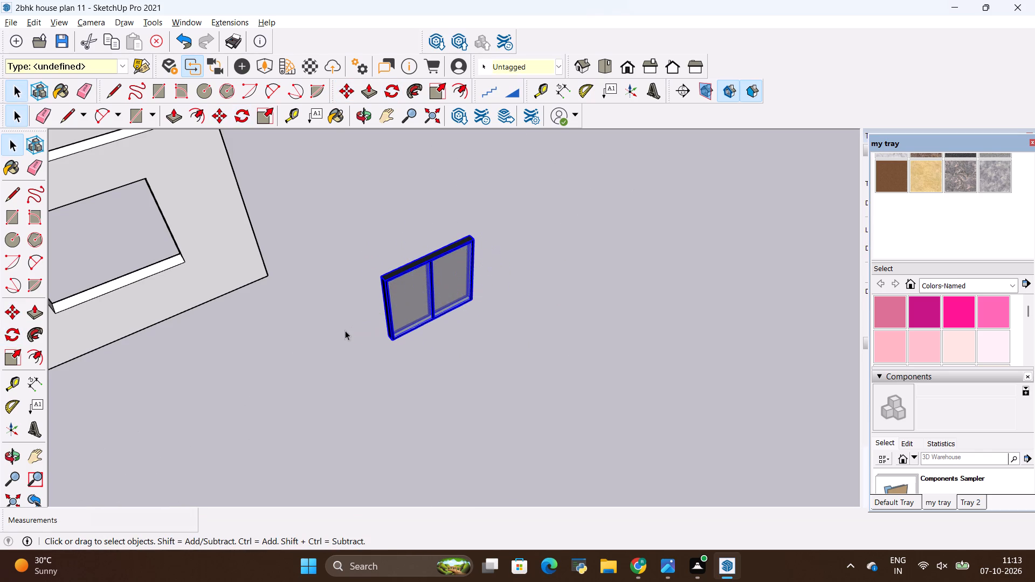
left_click(345, 330)
Move the window group by its lower corner onto the lower corner of the opening nearest the long wall's end.
left_click(406, 306)
key("m")
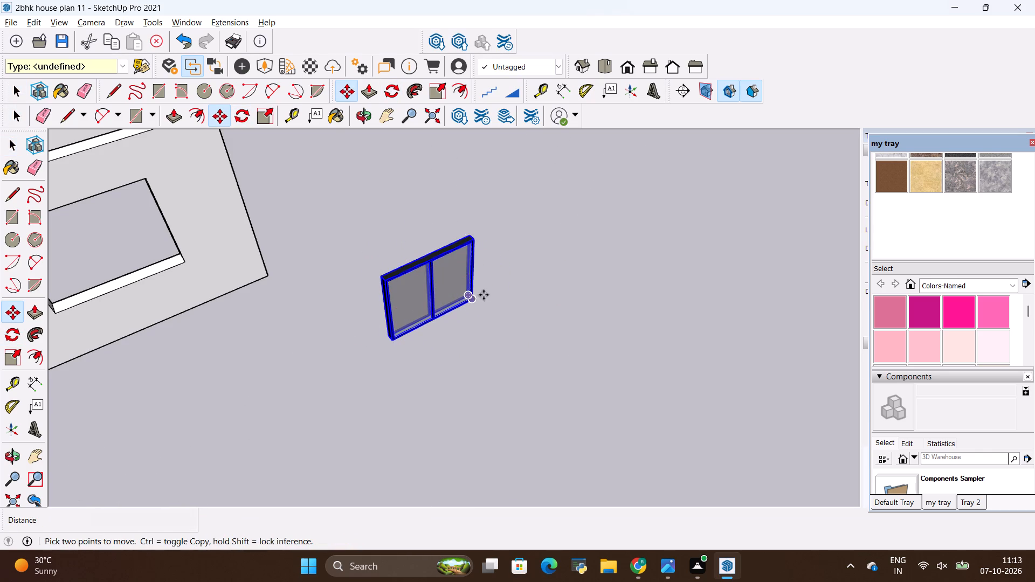
left_click(479, 303)
scroll(523, 289, "down", 6)
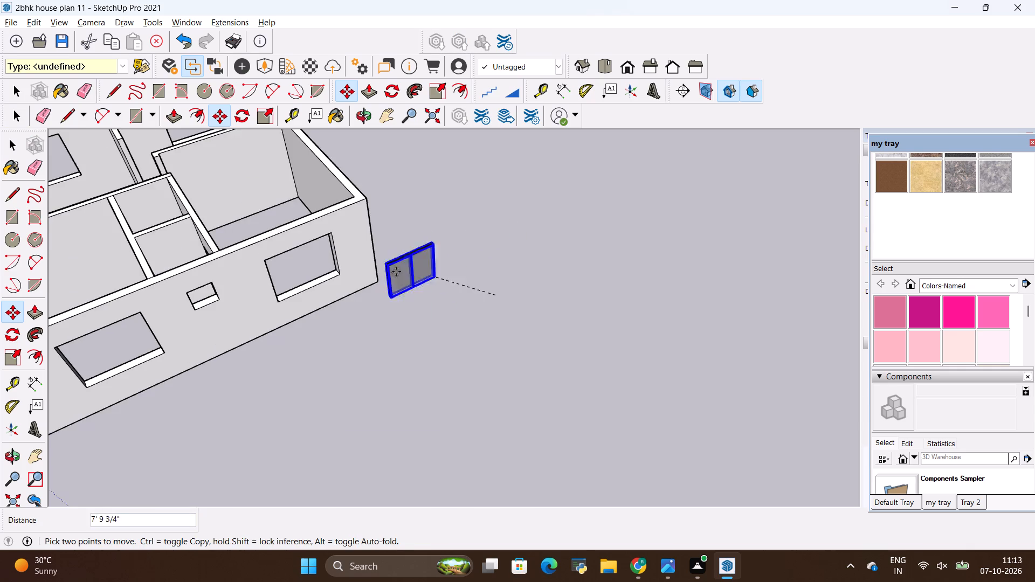
scroll(350, 264, "up", 19)
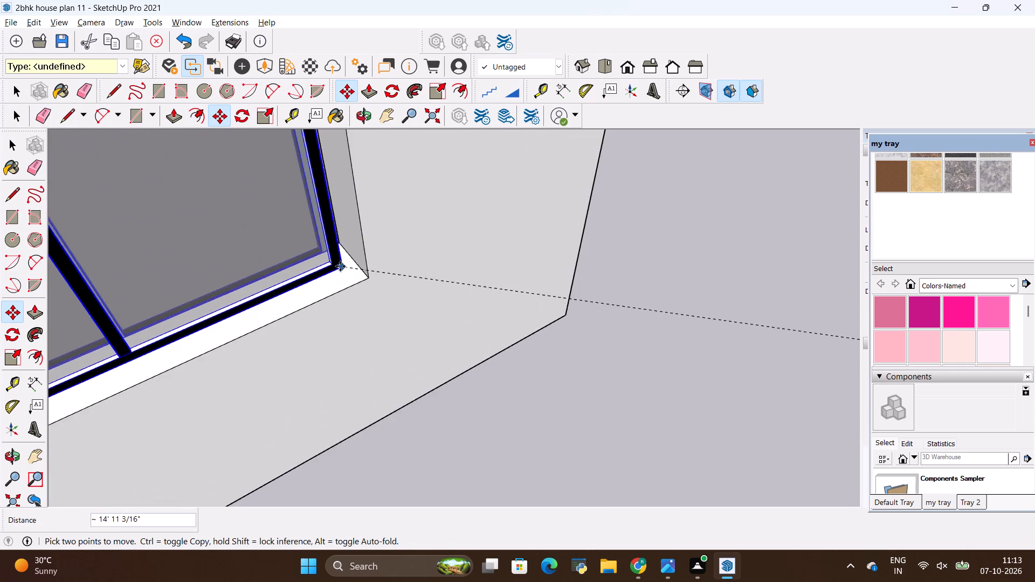
scroll(340, 266, "up", 2)
left_click(363, 265)
Scale the window group from its upper corner by about 1.22 and 1.24 along the red and blue axes to fill the opening.
scroll(515, 305, "down", 8)
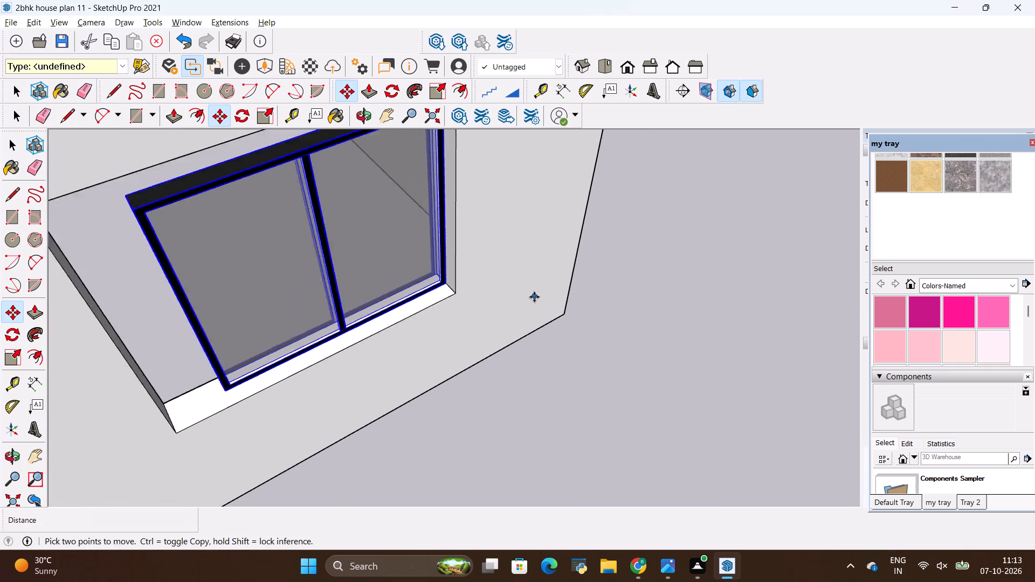
scroll(534, 297, "down", 2)
middle_click_drag(535, 309, 554, 249)
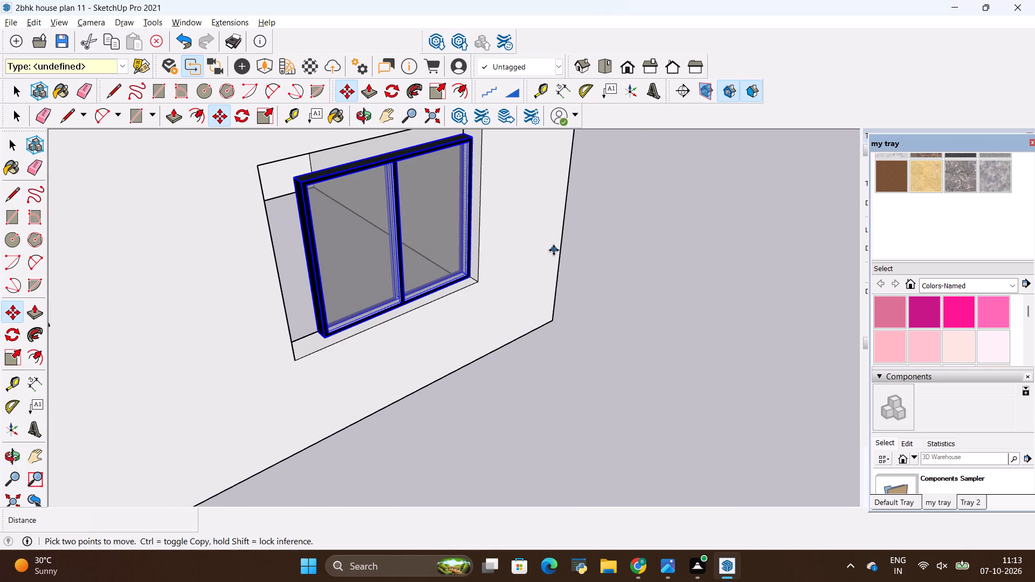
key("s")
scroll(256, 146, "up", 6)
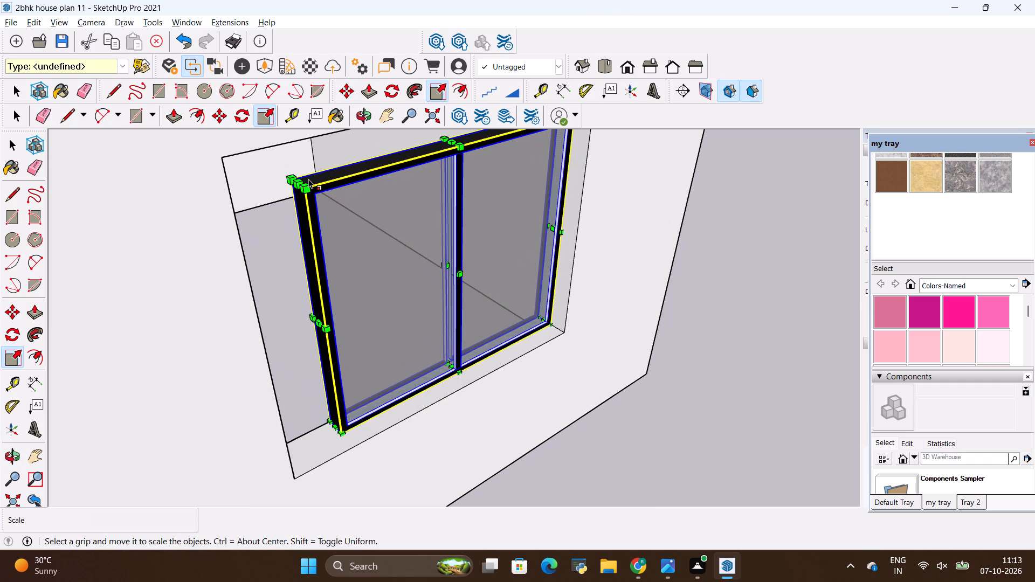
left_click(299, 180)
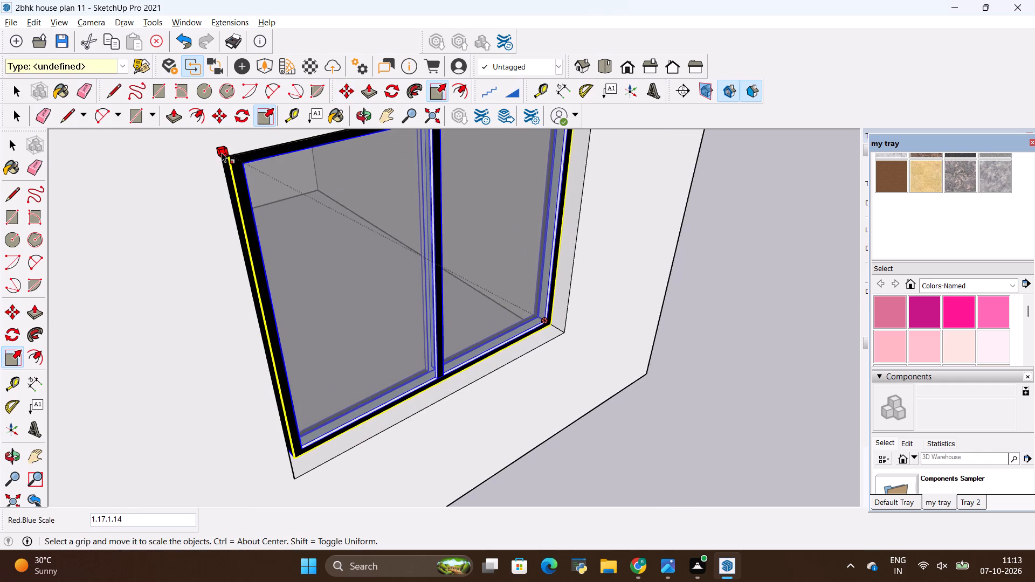
middle_click_drag(381, 296, 254, 219)
scroll(261, 222, "down", 9)
scroll(243, 166, "up", 2)
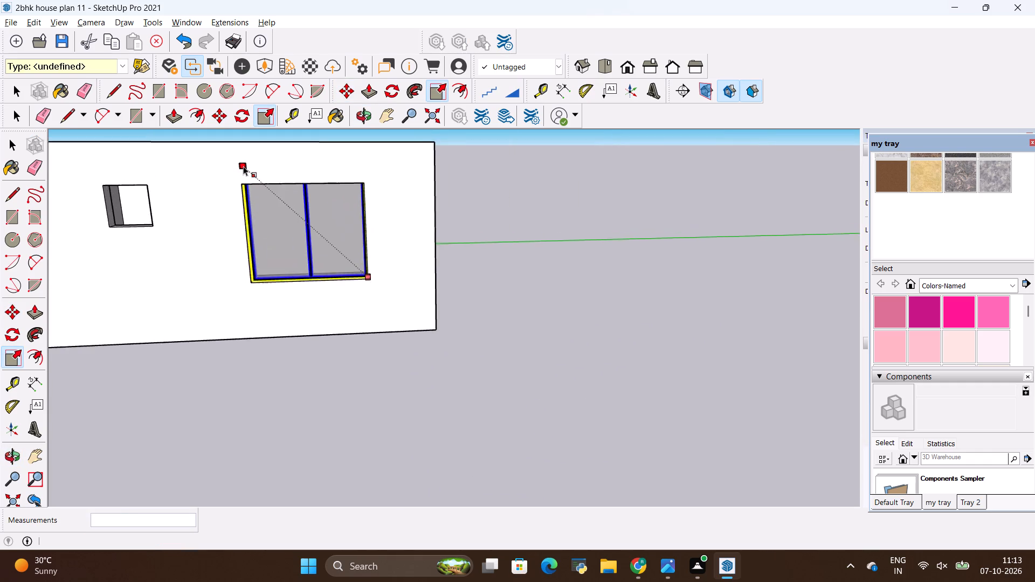
scroll(243, 166, "up", 5)
middle_click_drag(252, 221, 239, 157)
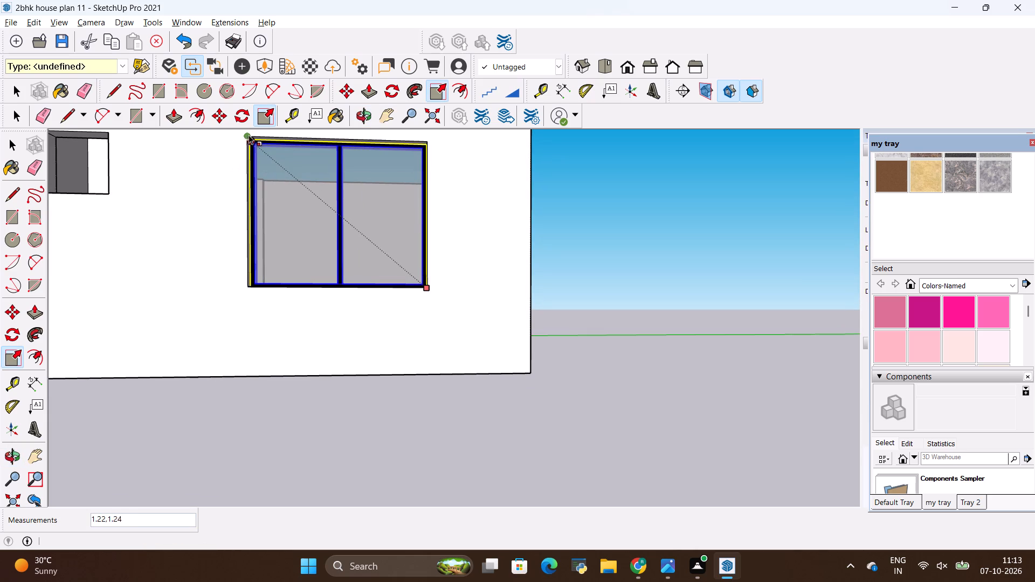
left_click(246, 137)
key("space")
left_click(543, 339)
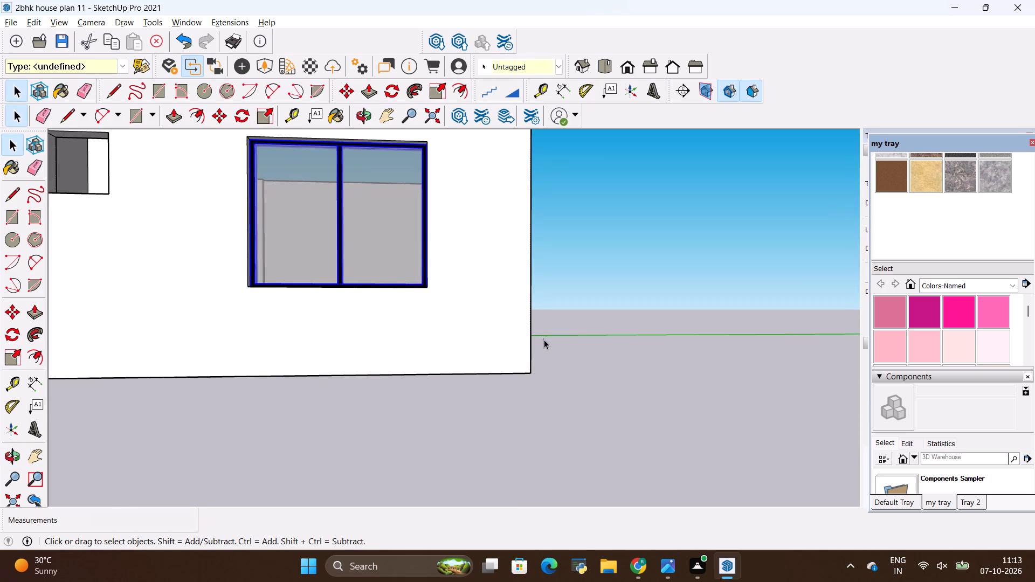
Copy the fitted window 15' 10 1/2" along the same wall into the other large opening beyond the small one.
middle_click_drag(432, 335, 460, 404)
scroll(459, 404, "down", 9)
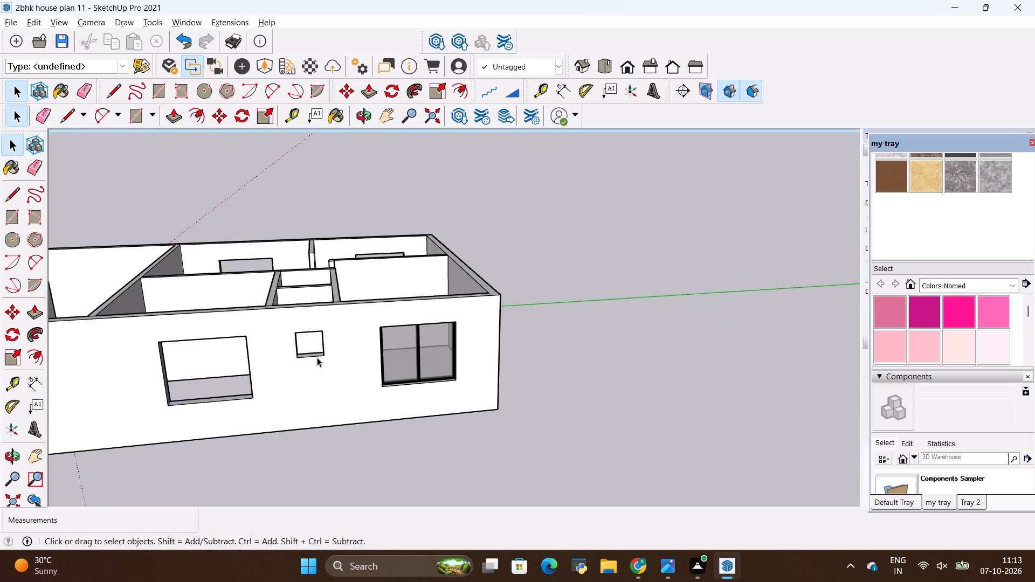
scroll(445, 331, "up", 4)
left_click(444, 376)
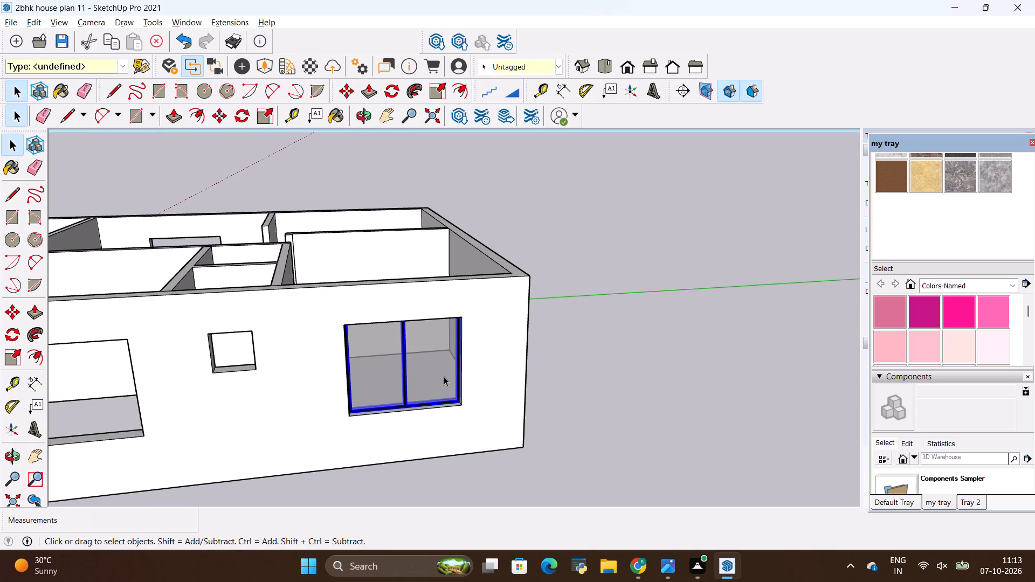
key("m")
scroll(447, 392, "up", 12)
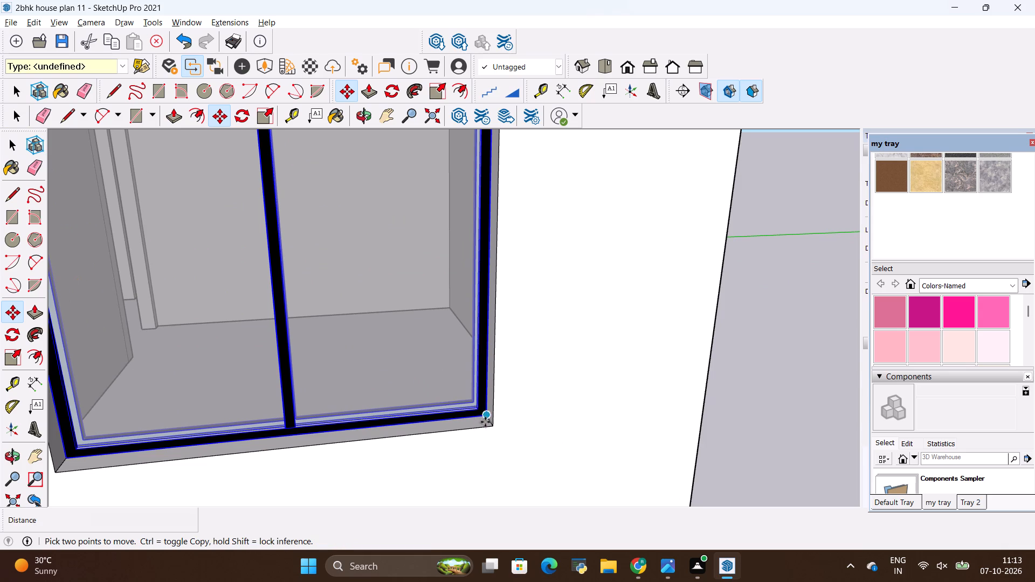
left_click_drag(489, 413, 480, 413)
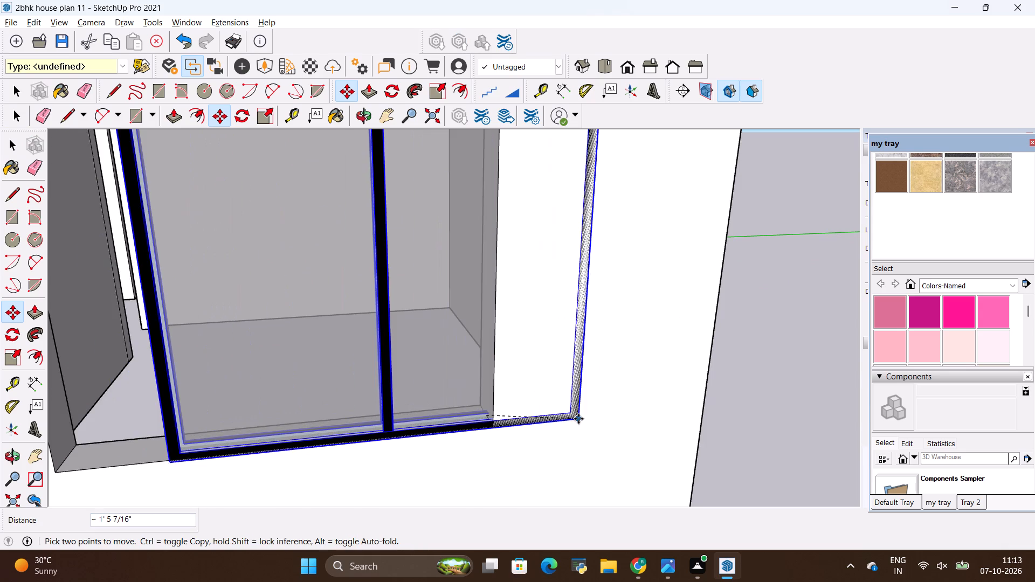
scroll(495, 411, "down", 11)
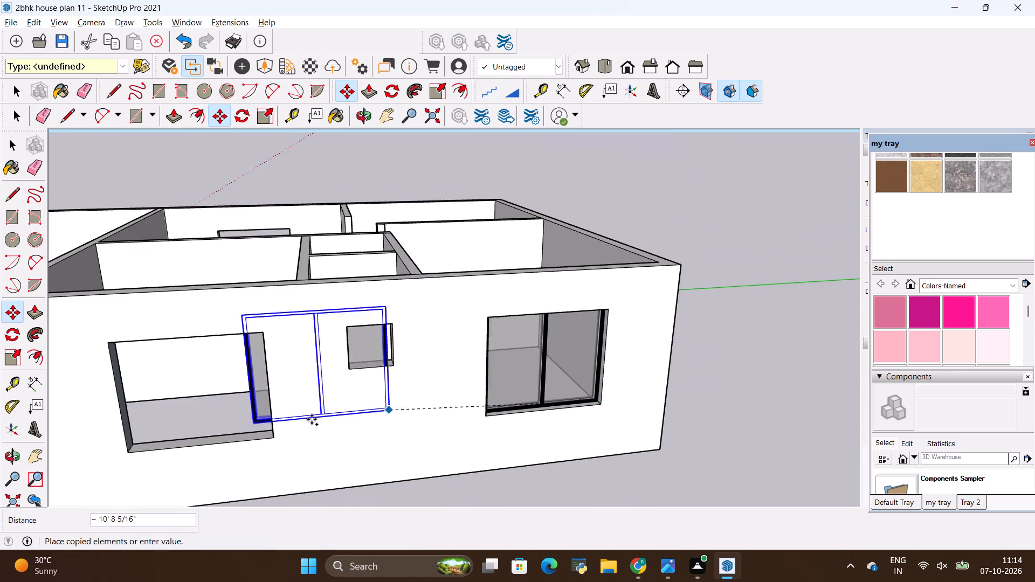
scroll(177, 444, "up", 2)
scroll(546, 381, "down", 5)
scroll(413, 401, "up", 9)
scroll(326, 414, "up", 1)
middle_click_drag(350, 412, 417, 399)
scroll(450, 418, "up", 2)
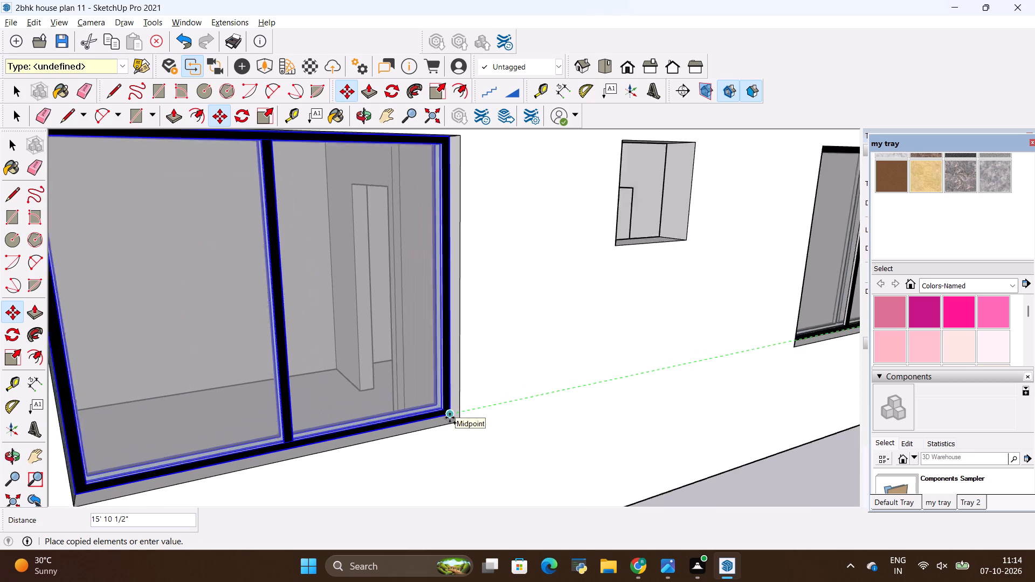
scroll(450, 418, "up", 7)
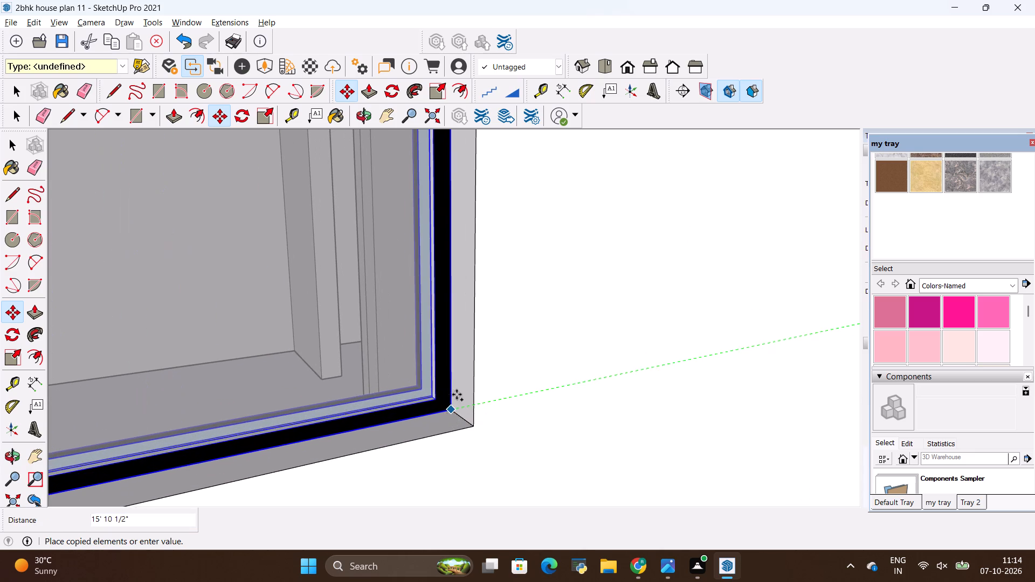
middle_click_drag(589, 243, 552, 295)
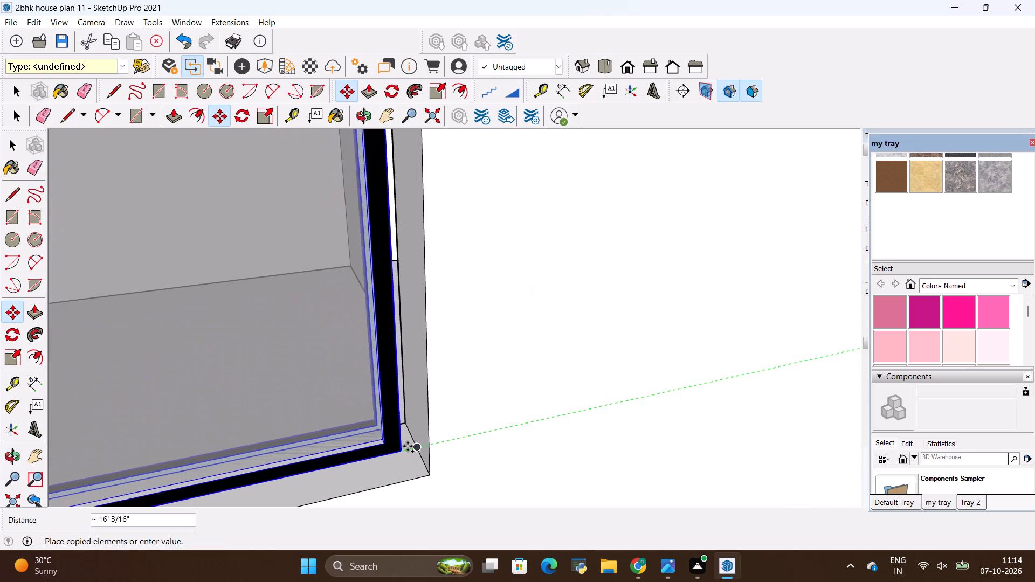
left_click(418, 446)
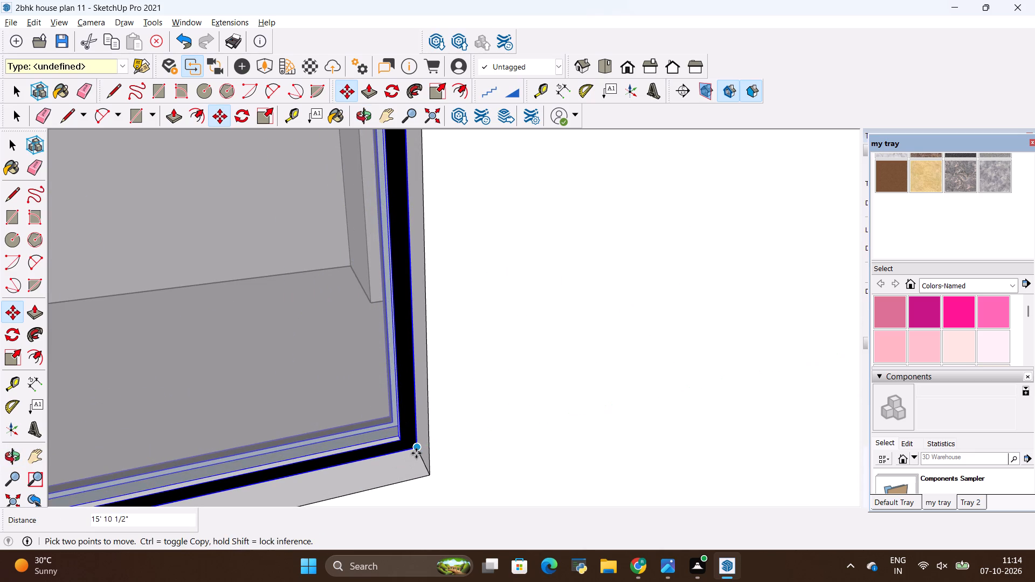
Copy the window 29' 3" across the house into the facing opening in the opposite long wall.
left_click(417, 453, "ctrl")
scroll(580, 446, "down", 15)
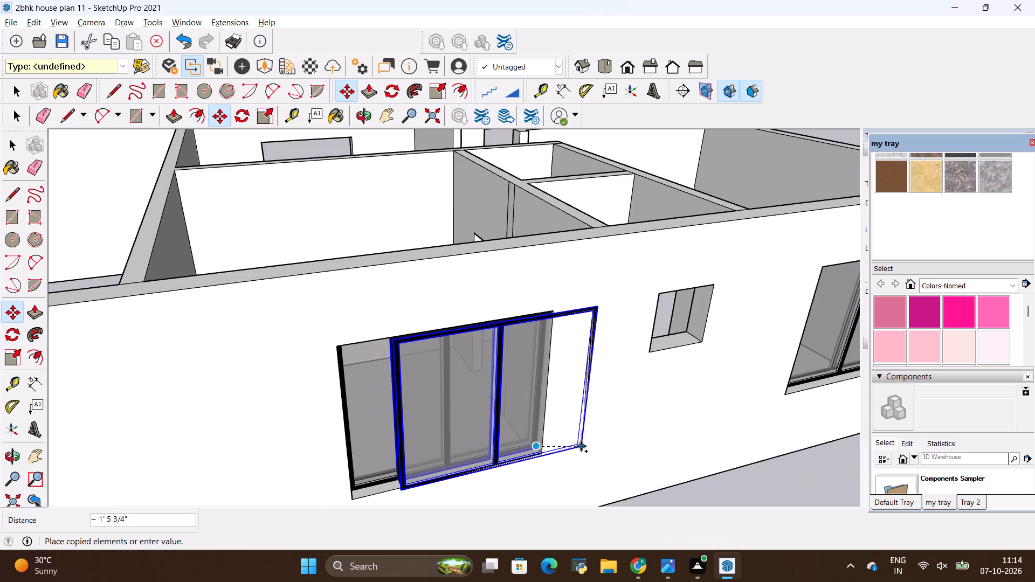
scroll(581, 446, "down", 9)
scroll(485, 290, "up", 17)
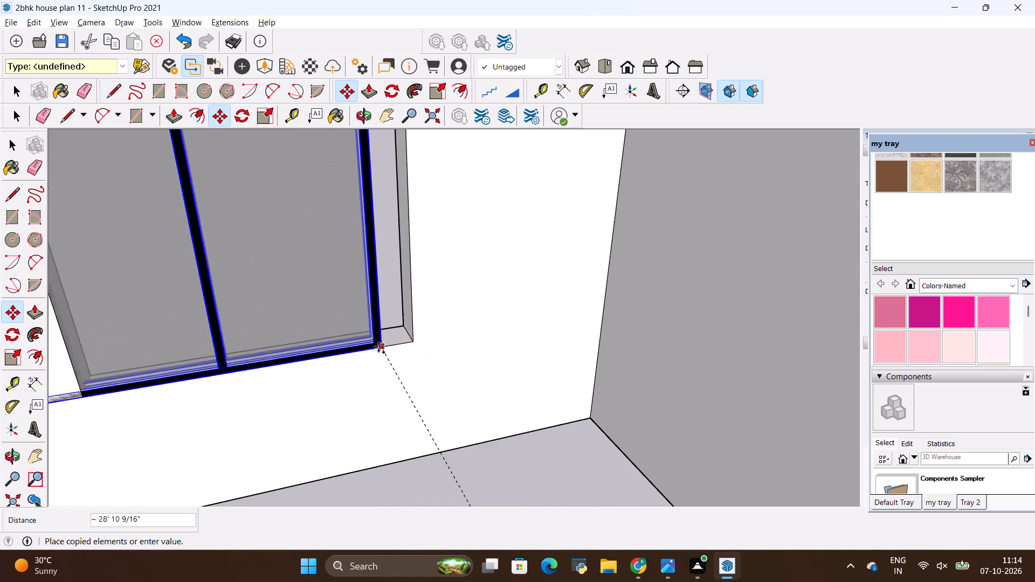
scroll(378, 347, "up", 3)
left_click(417, 331)
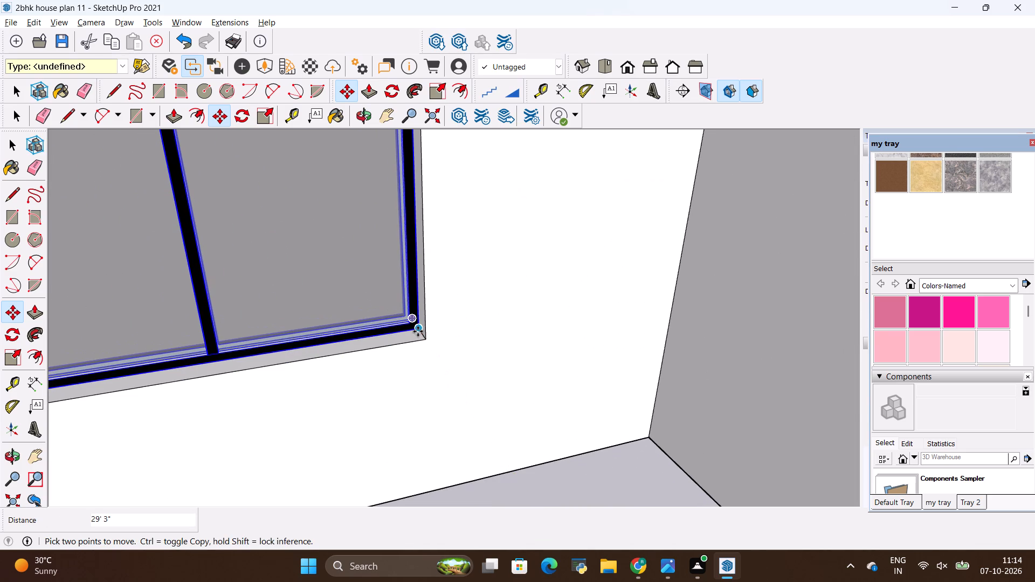
Copy that window 15' 10 1/2" along the opposite wall into its neighbouring large opening.
left_click(420, 331, "ctrl")
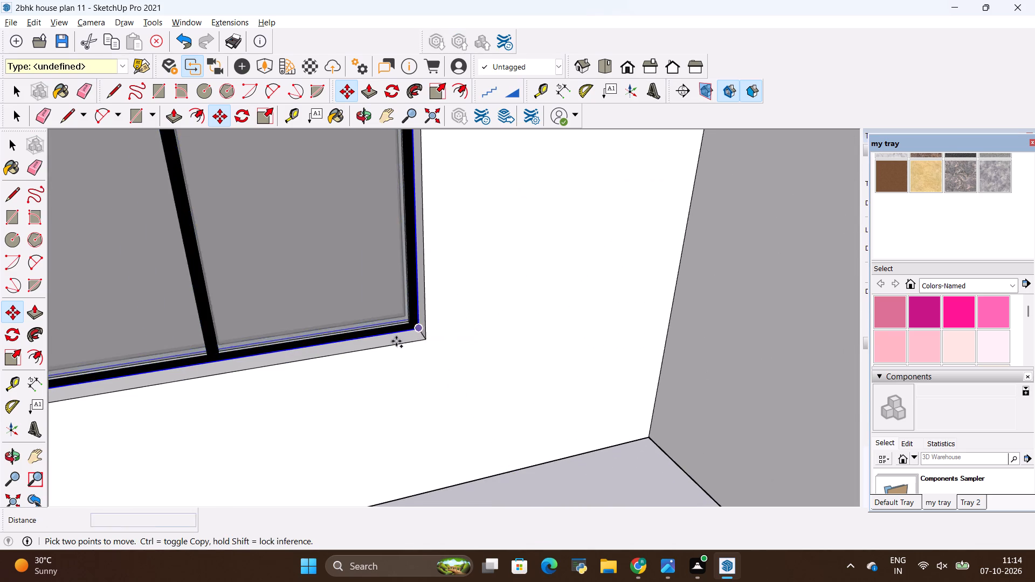
scroll(306, 378, "down", 18)
scroll(509, 320, "up", 8)
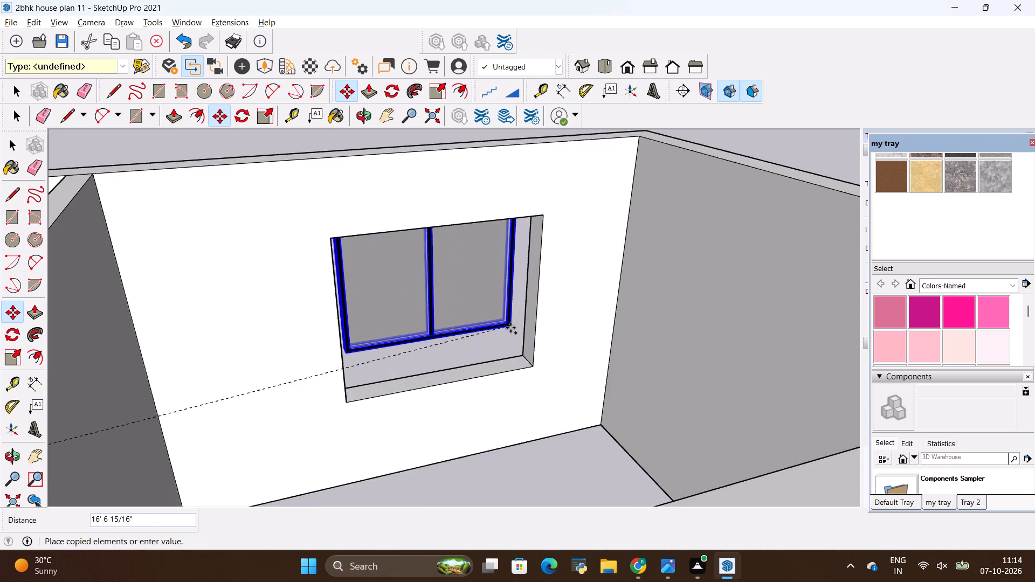
scroll(510, 328, "up", 3)
left_click(542, 380)
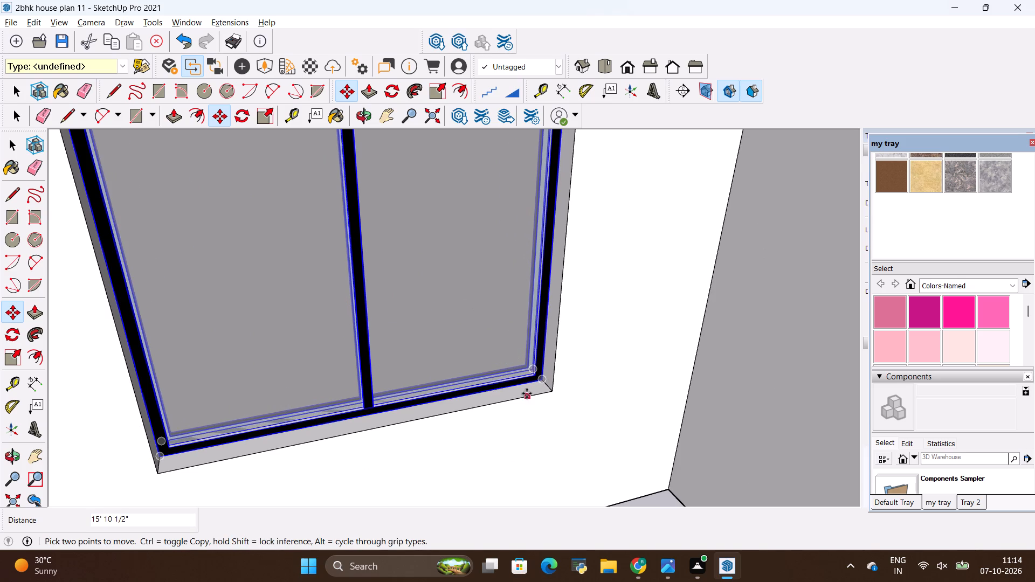
Examine the house from several sides to check the fitted windows and the remaining openings, and clear the selection.
scroll(247, 391, "down", 20)
scroll(247, 391, "down", 9)
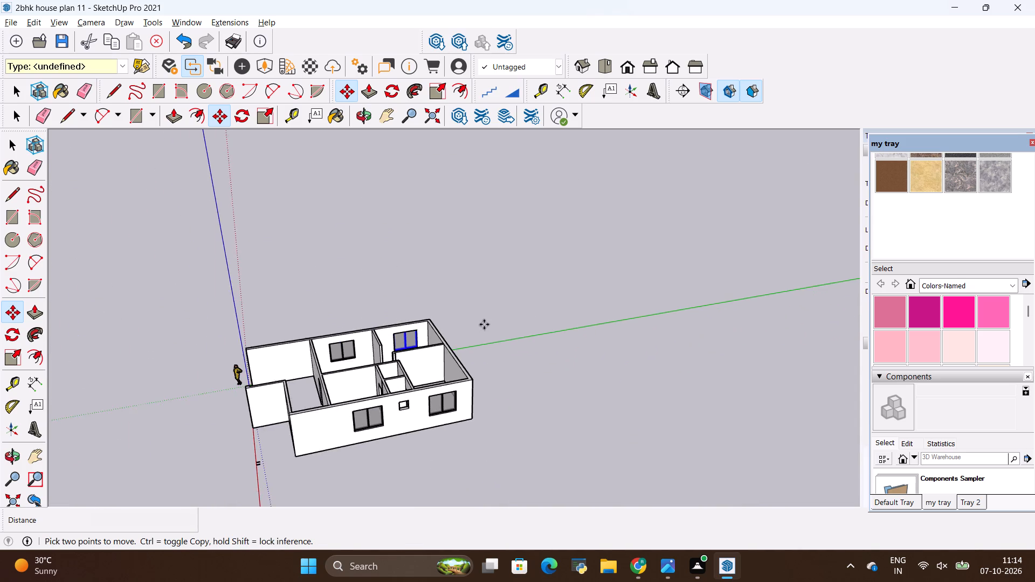
scroll(395, 386, "up", 12)
scroll(251, 352, "down", 2)
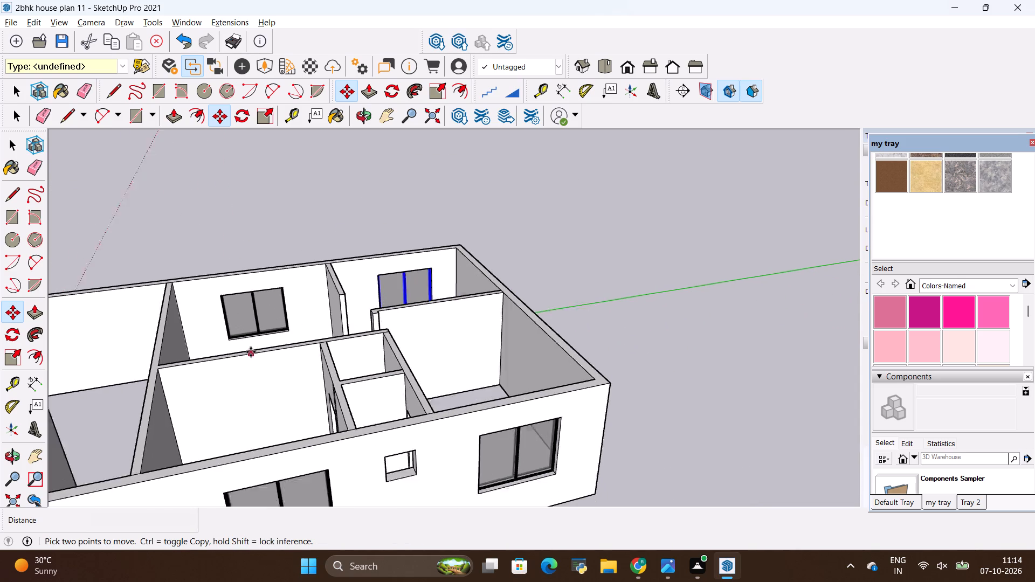
scroll(251, 352, "down", 9)
middle_click_drag(164, 400, 466, 295)
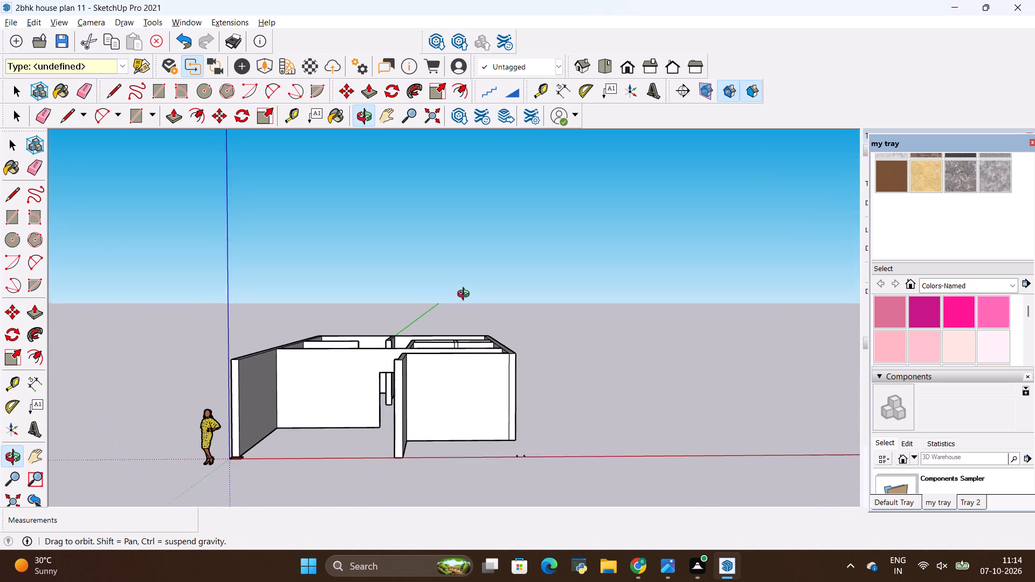
middle_click_drag(466, 295, 171, 423)
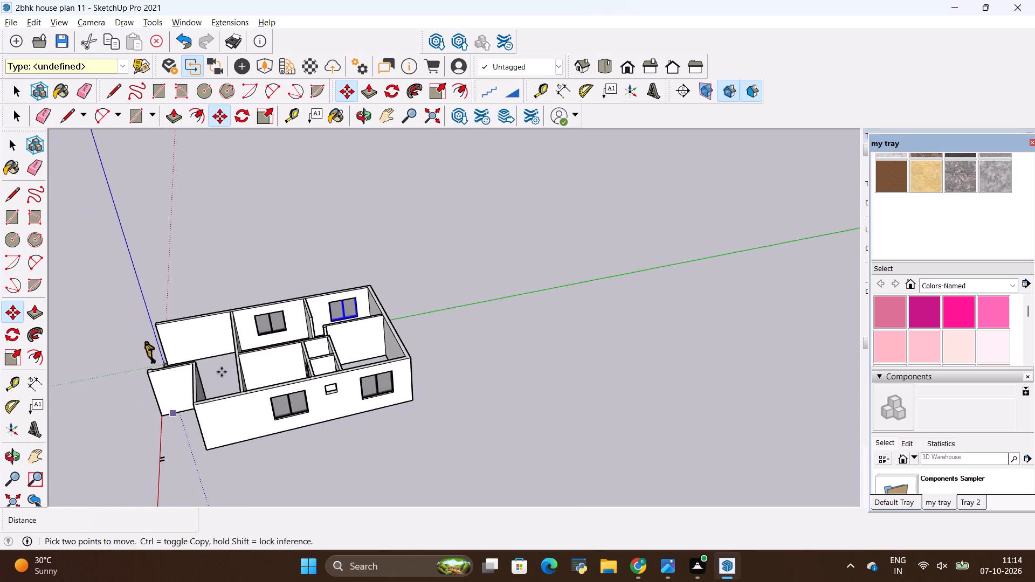
scroll(354, 284, "up", 6)
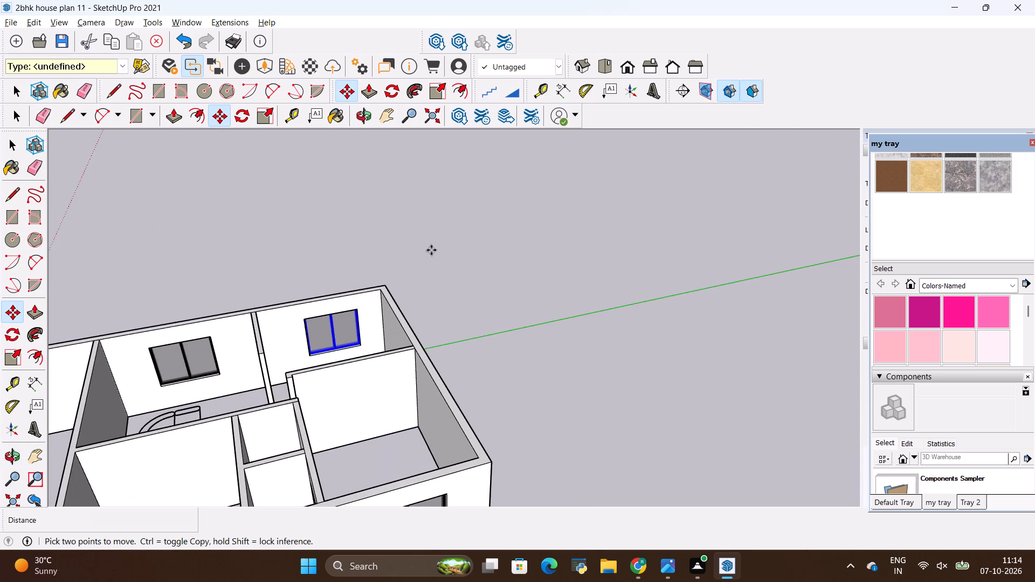
scroll(435, 249, "down", 1)
key("space")
left_click(435, 249)
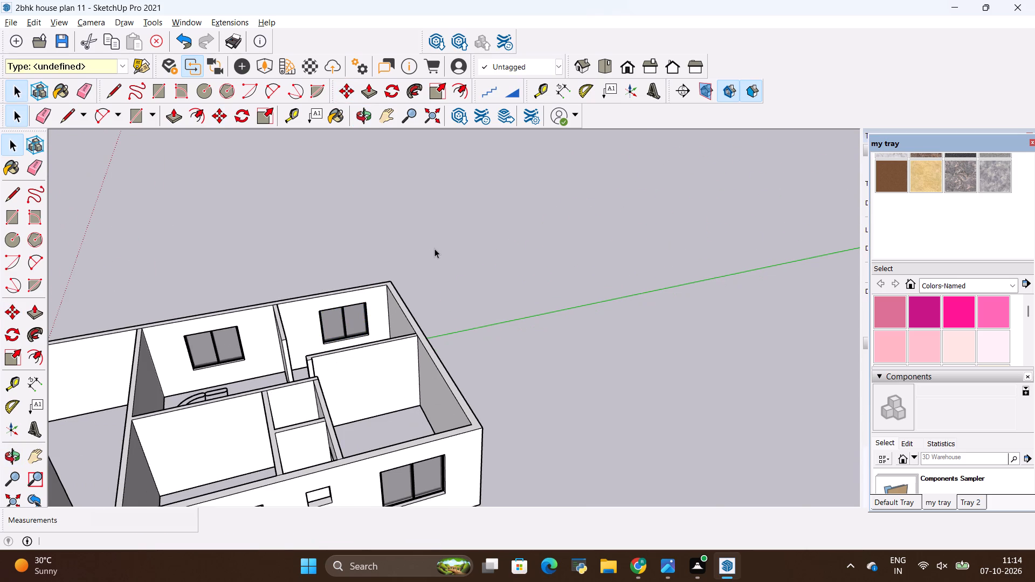
Import the ventilator model from the ALL 3D WAREHOUSE ITEMS folder and place it on the ground outside the house.
left_click(8, 21)
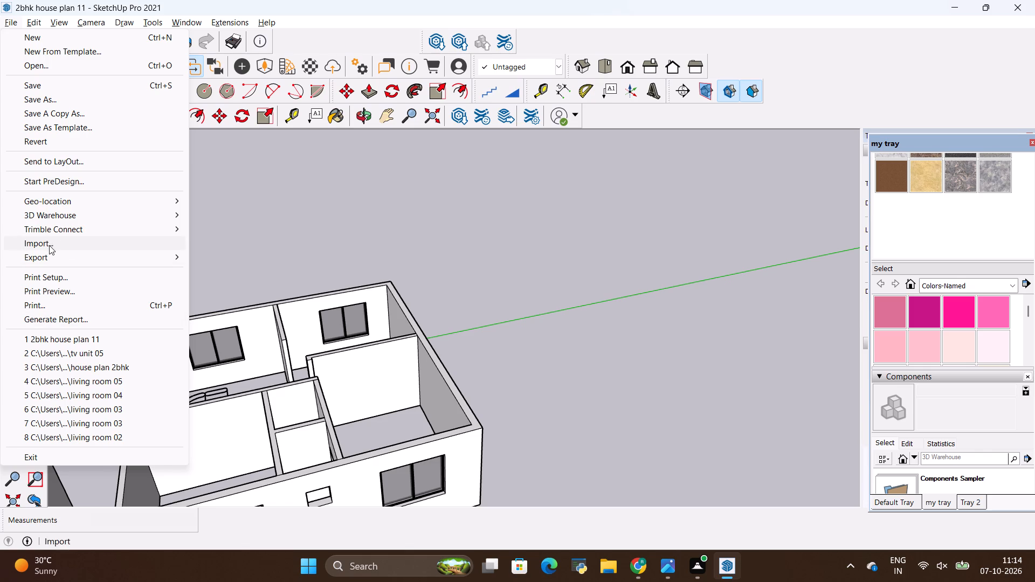
left_click(49, 245)
scroll(567, 267, "down", 5)
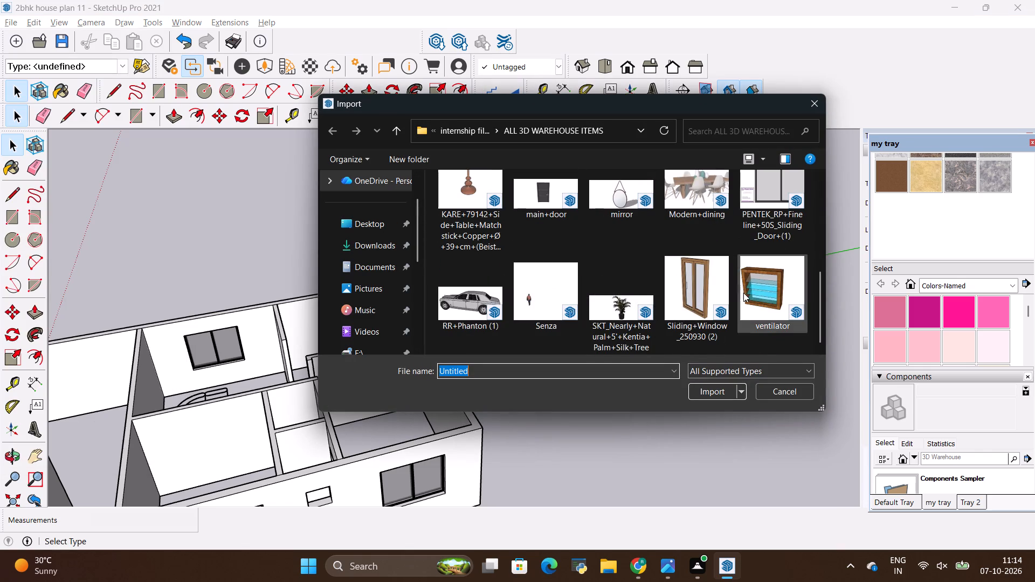
left_click(743, 293)
left_click(712, 392)
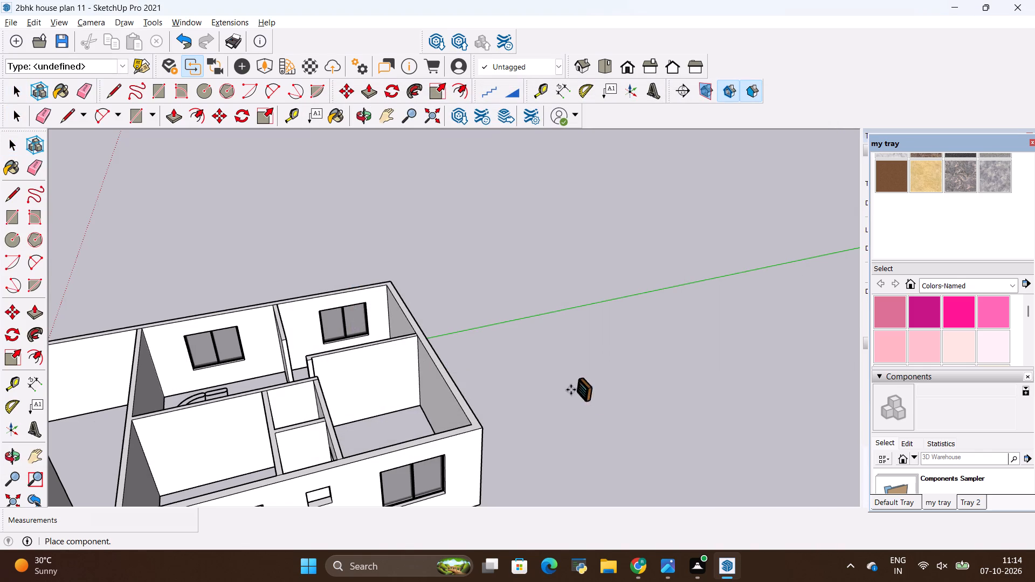
left_click(560, 389)
Scale the ventilator's depth along the green axis by a factor of about 0.56.
scroll(563, 403, "up", 14)
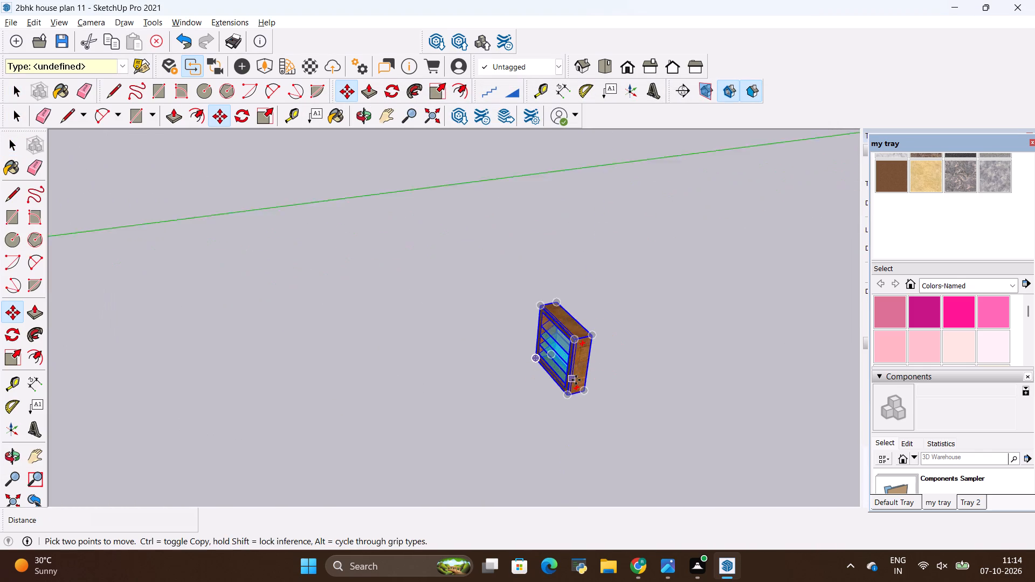
scroll(576, 380, "up", 3)
key("s")
left_click(547, 343)
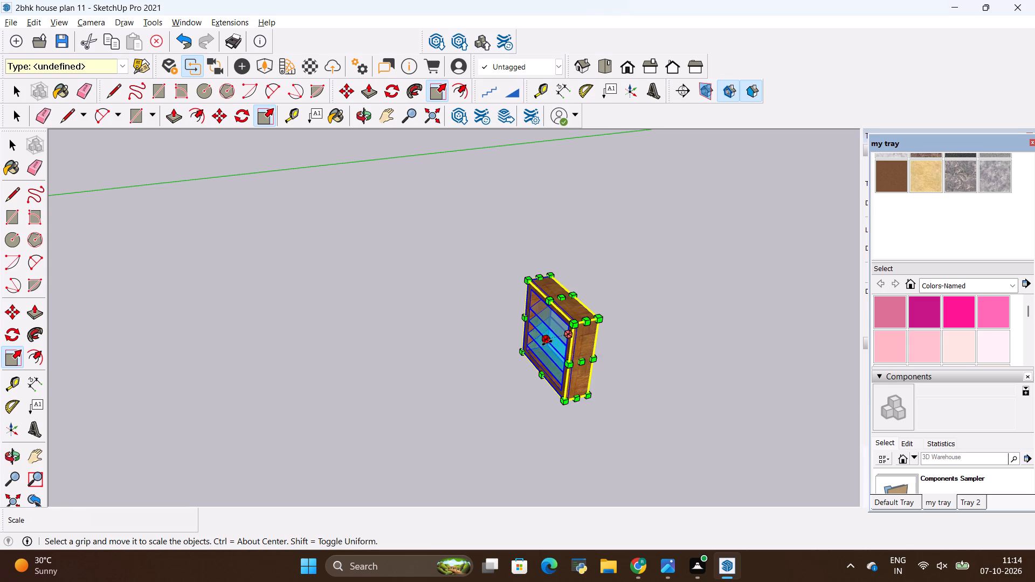
left_click(557, 341)
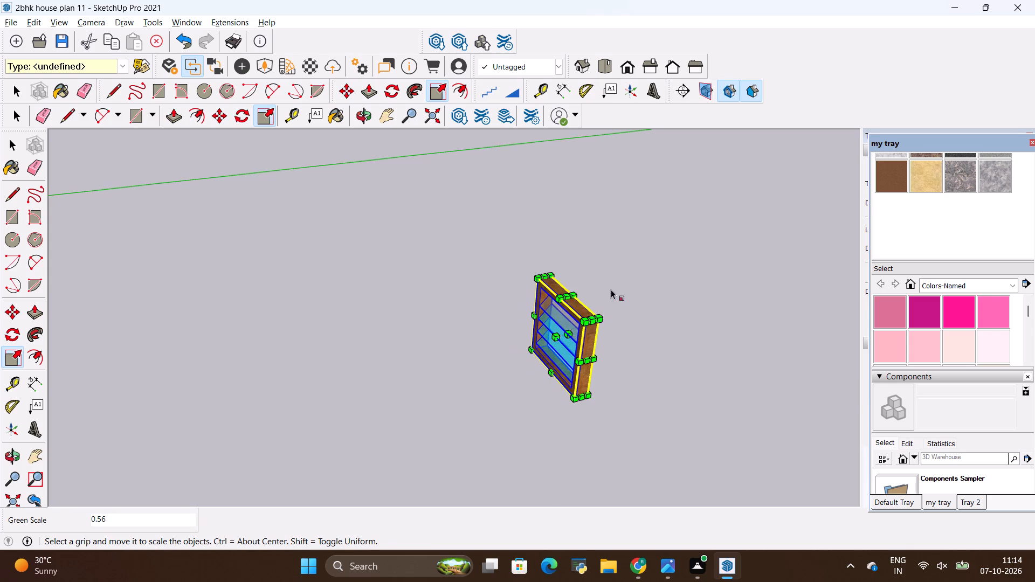
scroll(608, 310, "up", 3)
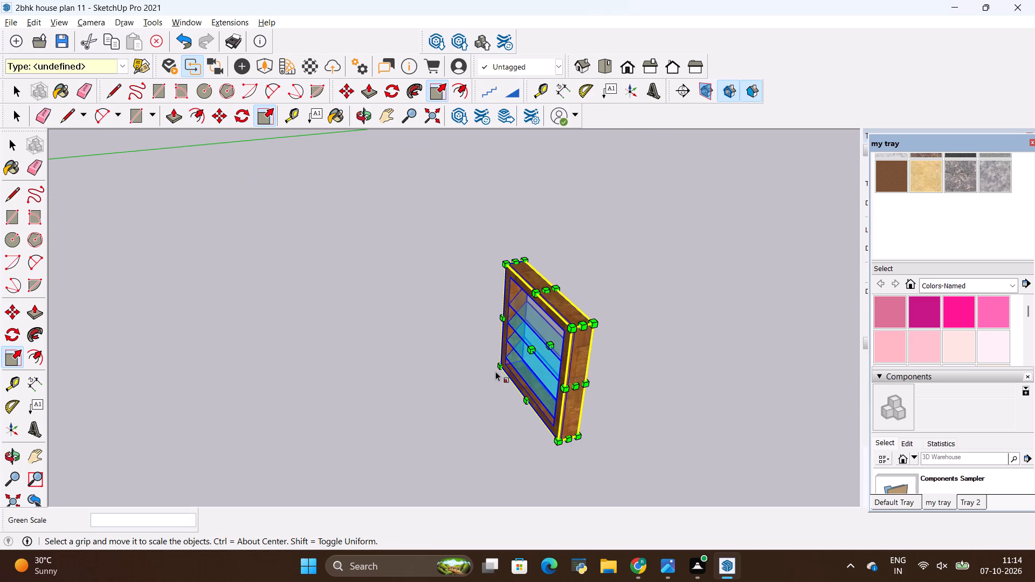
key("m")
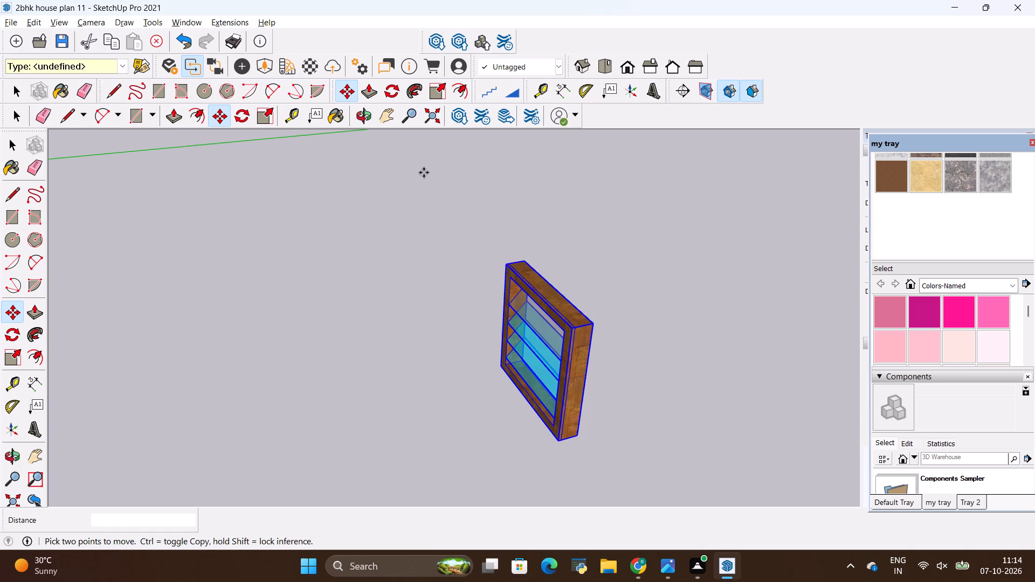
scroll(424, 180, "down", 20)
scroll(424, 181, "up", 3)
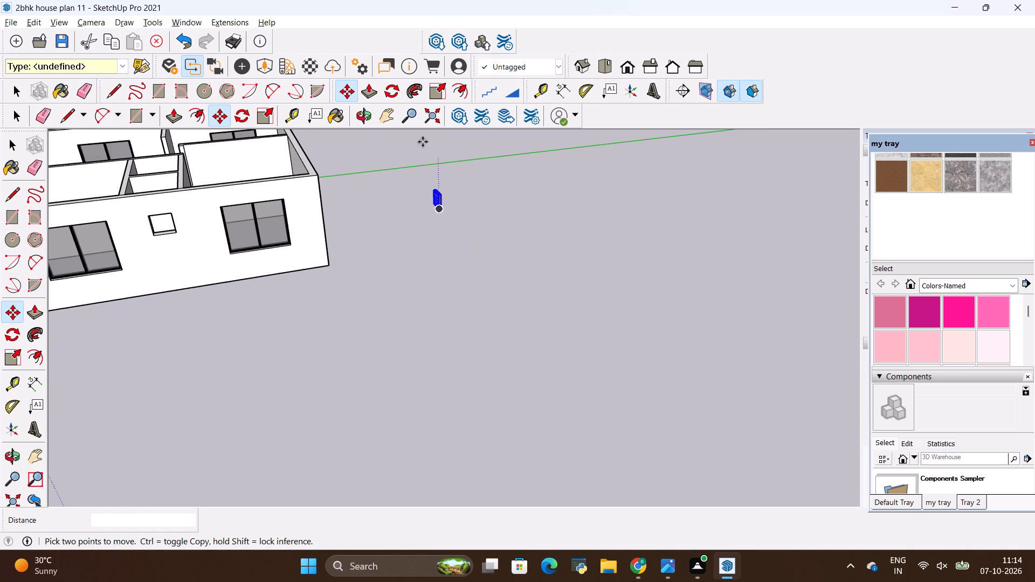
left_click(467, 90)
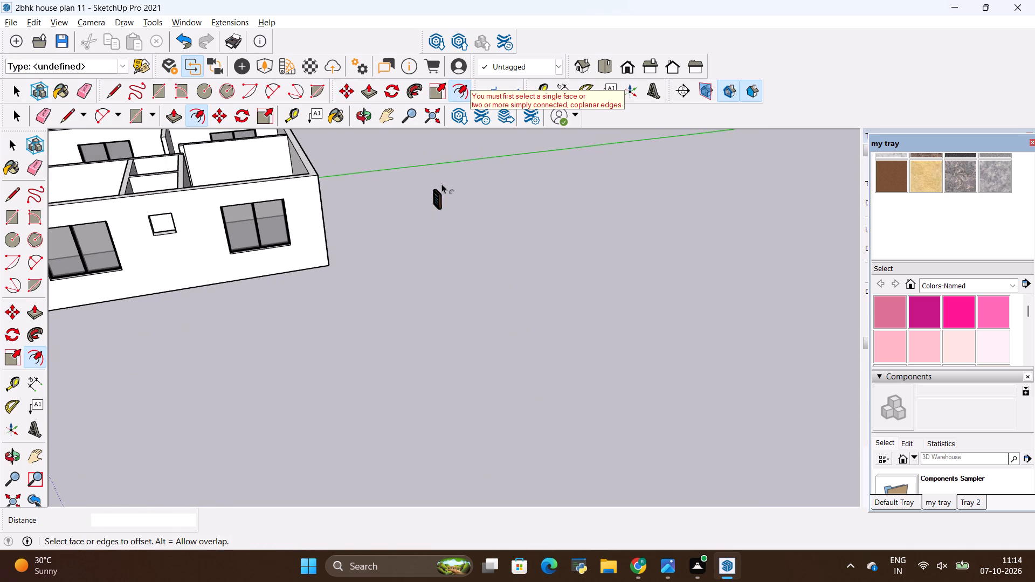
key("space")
Rotate the ventilator 90° about the vertical axis so it runs parallel to the long wall with the small opening.
scroll(434, 207, "up", 5)
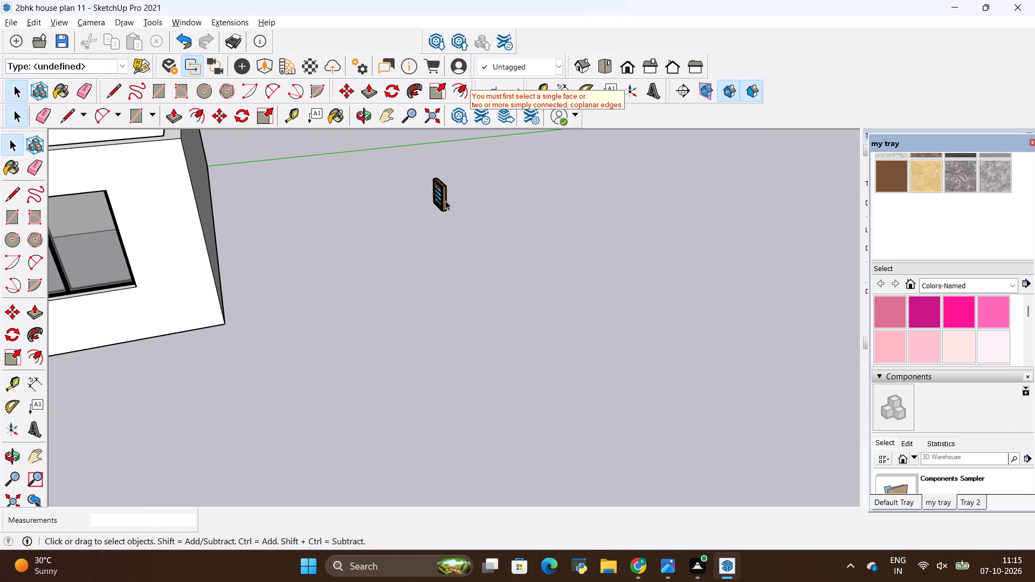
left_click(447, 200)
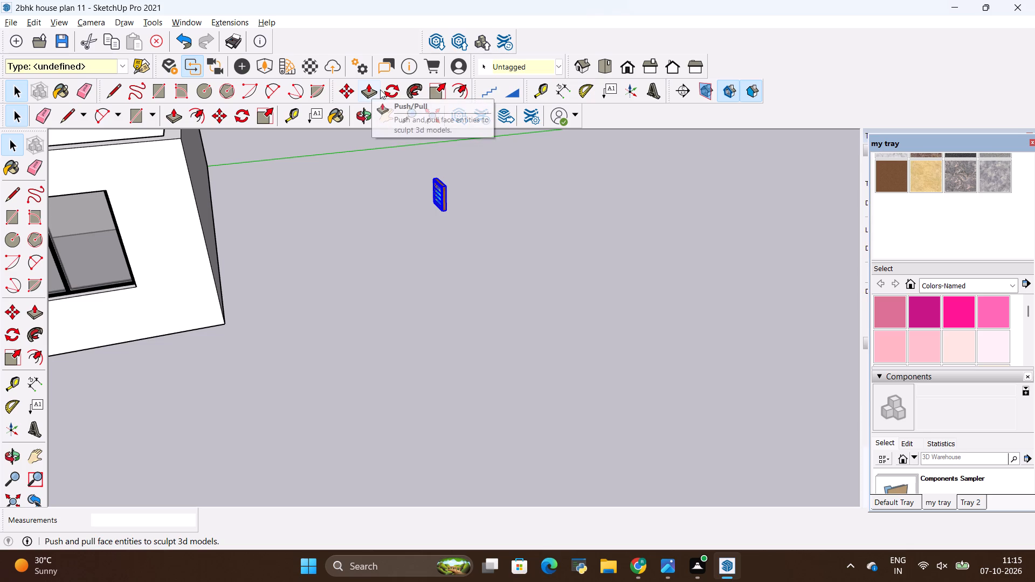
left_click(383, 90)
scroll(464, 184, "up", 6)
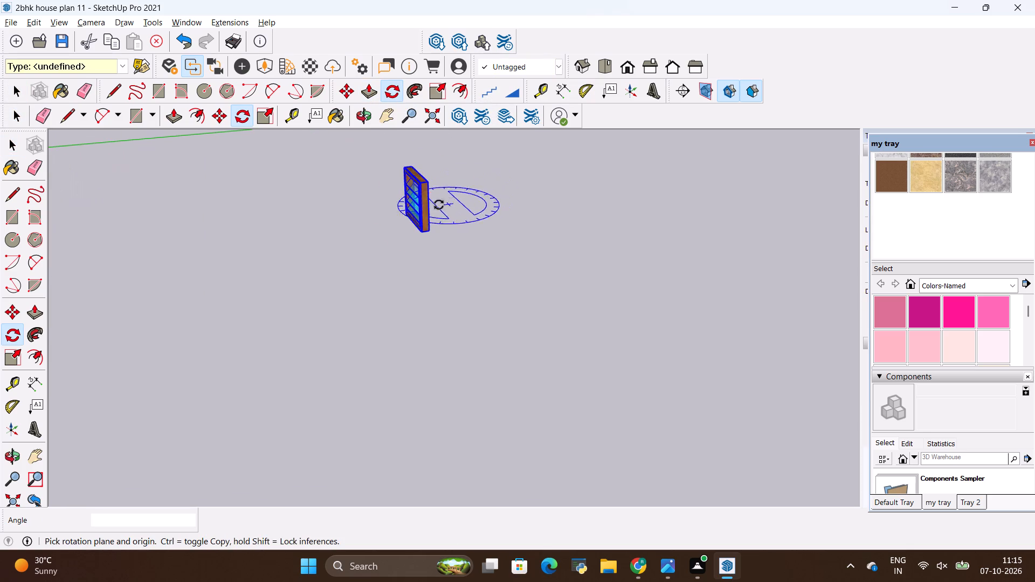
scroll(395, 215, "up", 2)
left_click(397, 220)
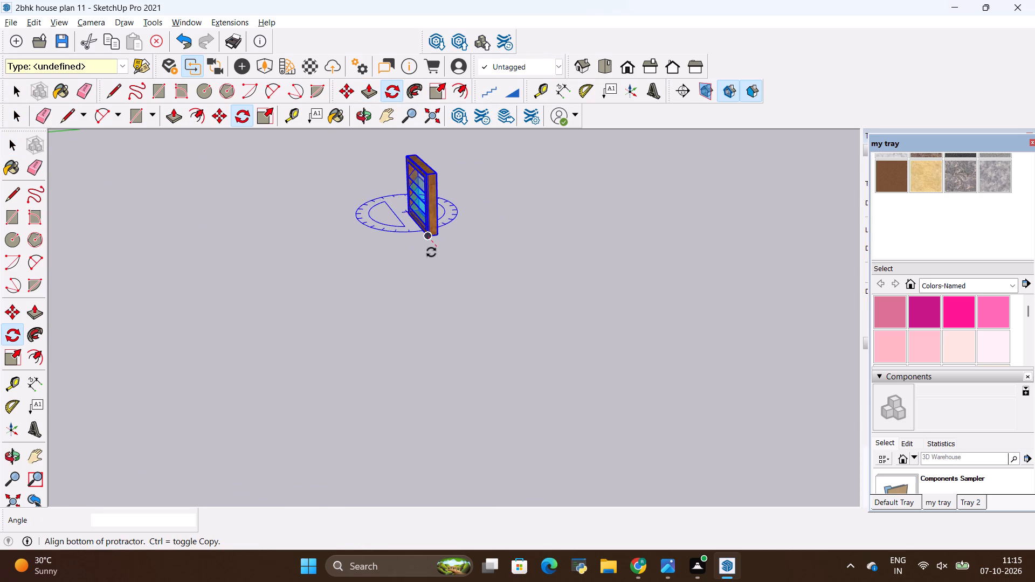
left_click(431, 252)
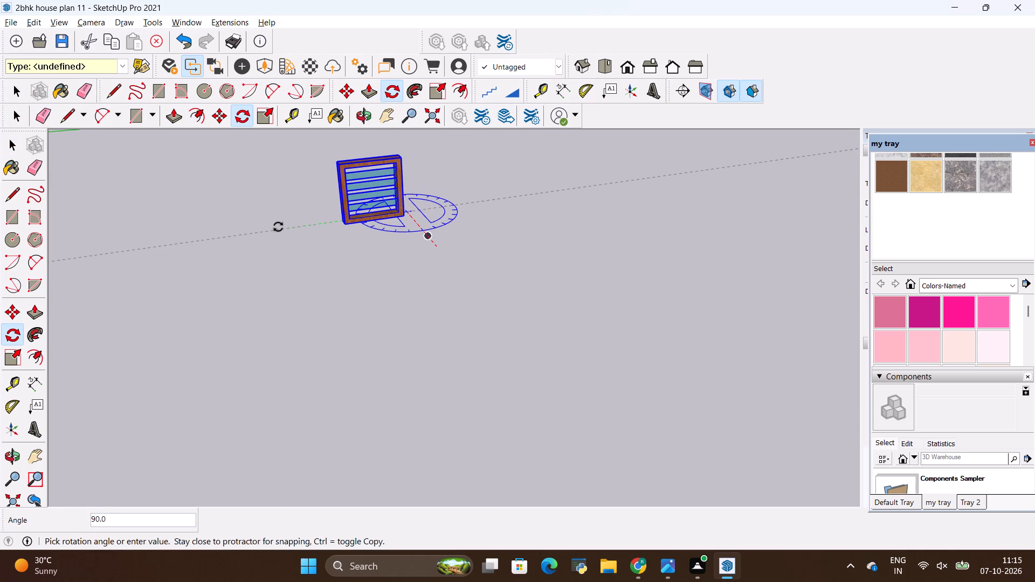
left_click(278, 227)
key("space")
Move the ventilator about 33' 8" by its bottom corner into the small opening between the two large windows of the long wall.
left_click(278, 227)
left_click(359, 174)
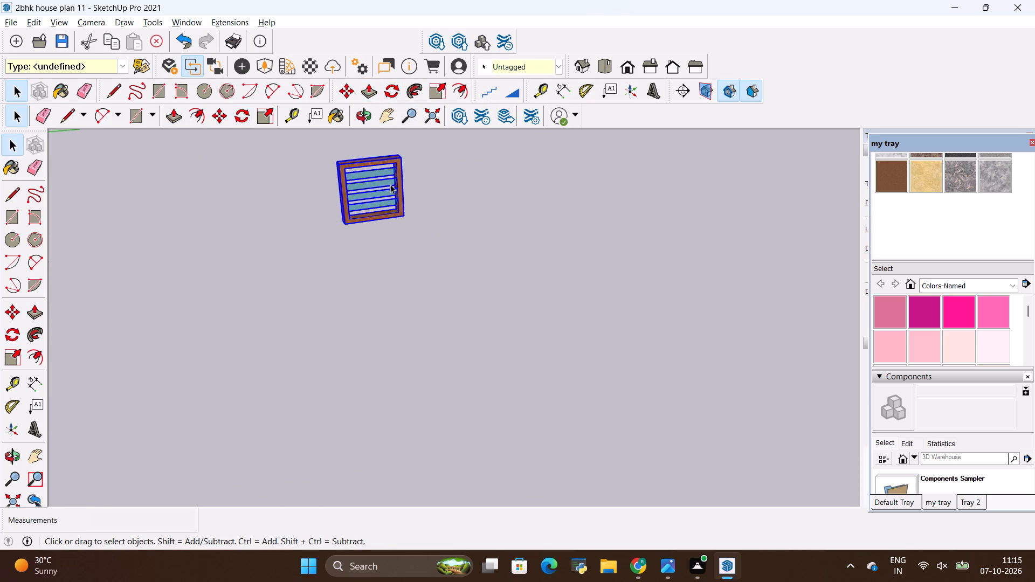
key("m")
left_click(408, 218)
scroll(477, 280, "down", 7)
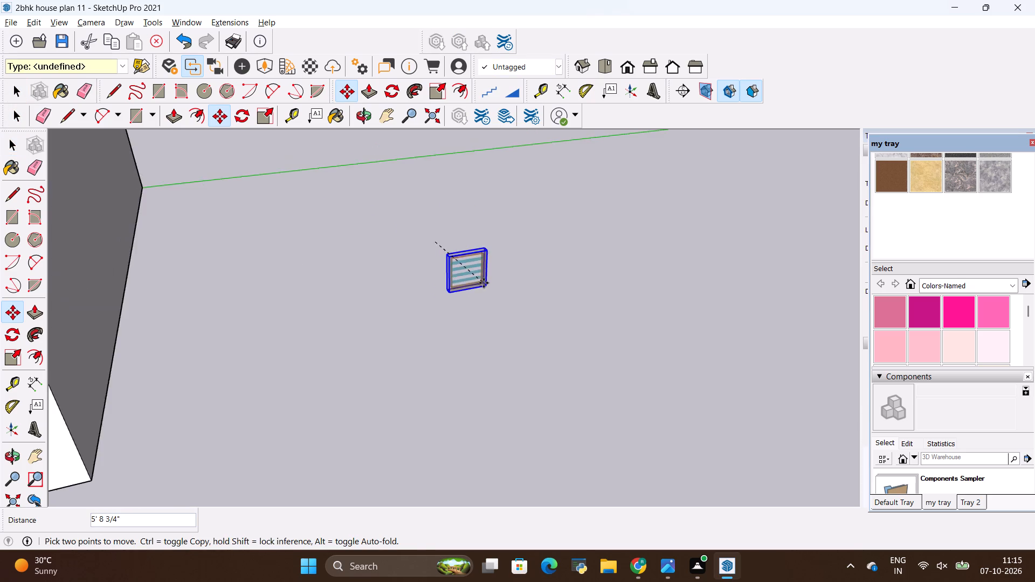
scroll(484, 283, "down", 10)
scroll(184, 249, "up", 16)
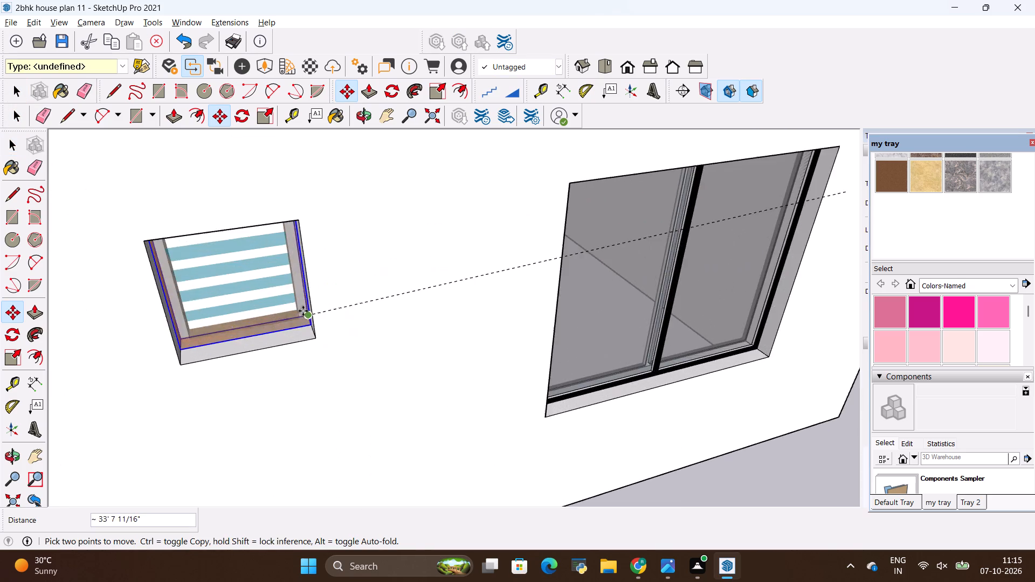
scroll(303, 311, "up", 6)
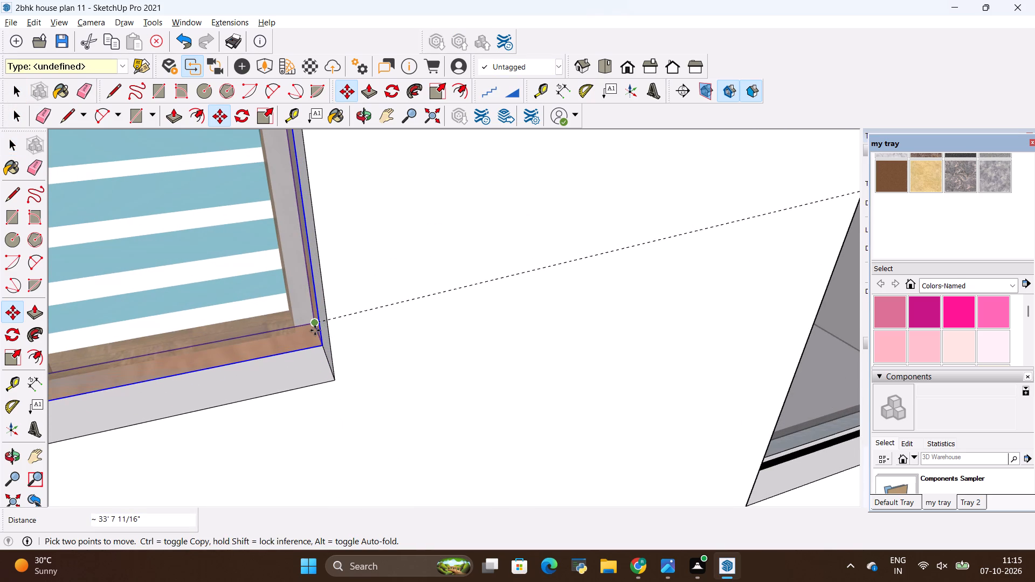
left_click(315, 330)
Clear the selection and examine the house from several sides to check the fitted ventilator, the windows and the door openings.
scroll(413, 324, "down", 11)
middle_click_drag(453, 364, 356, 250)
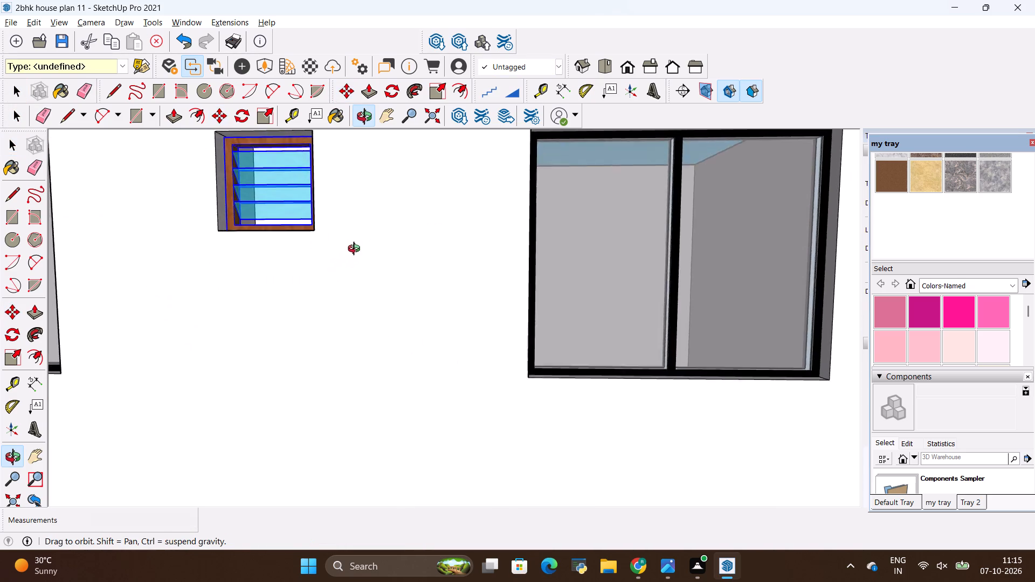
middle_click_drag(356, 250, 389, 262)
scroll(393, 269, "down", 11)
key("space")
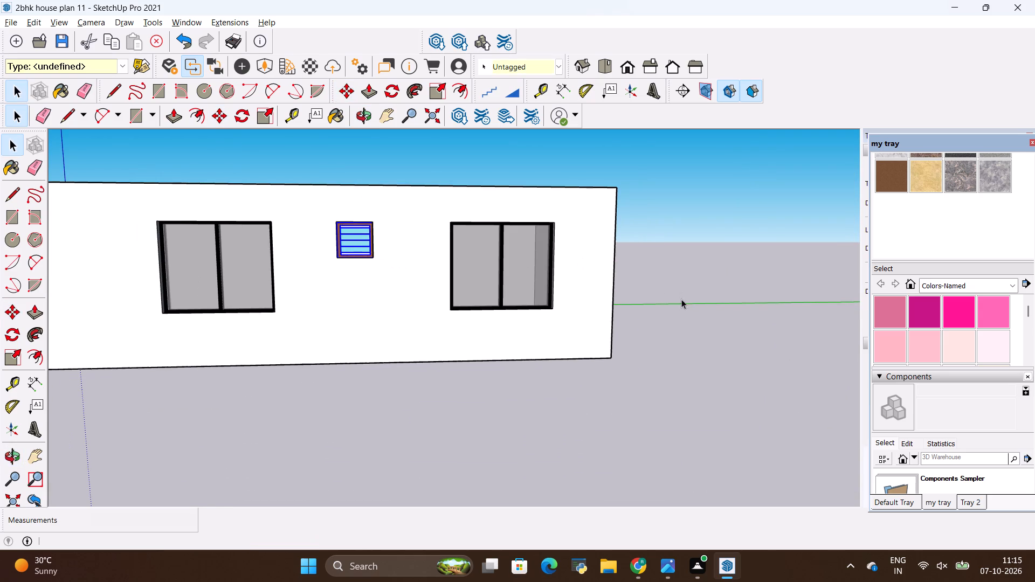
left_click(673, 290)
middle_click_drag(512, 212, 564, 365)
scroll(555, 339, "down", 5)
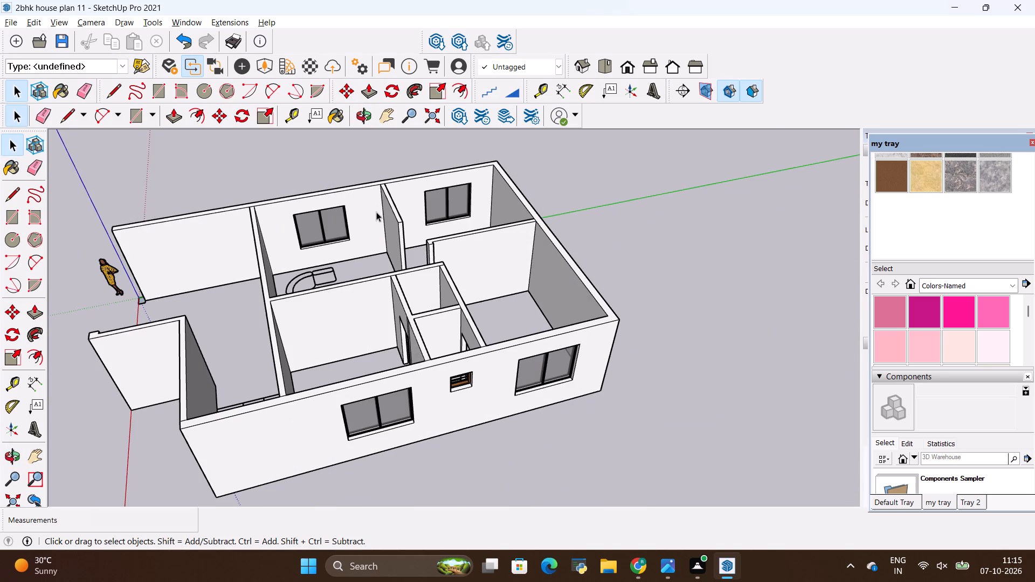
key("space")
left_click(763, 264)
scroll(305, 228, "up", 4)
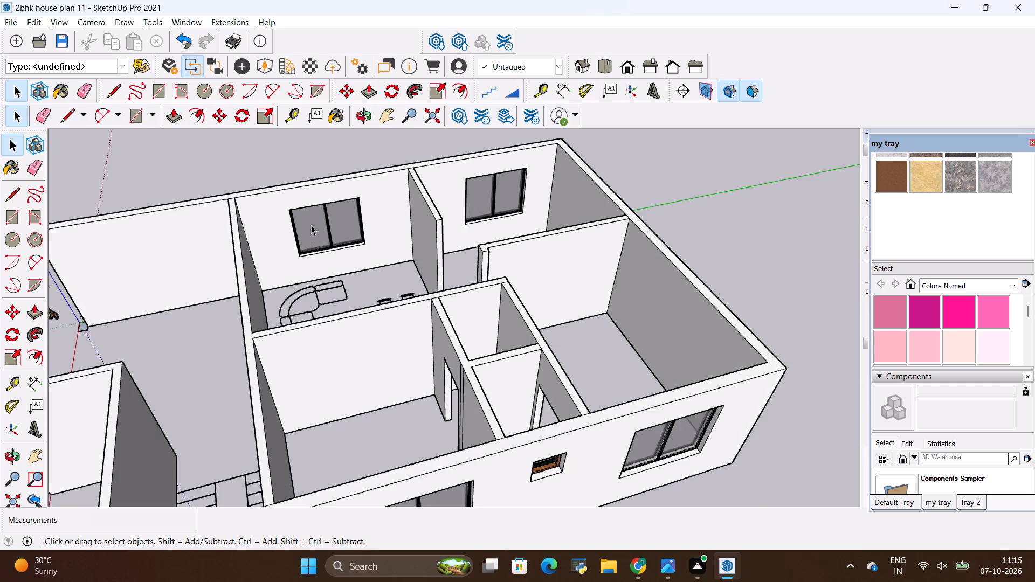
scroll(311, 225, "up", 2)
scroll(440, 241, "up", 3)
scroll(440, 241, "down", 5)
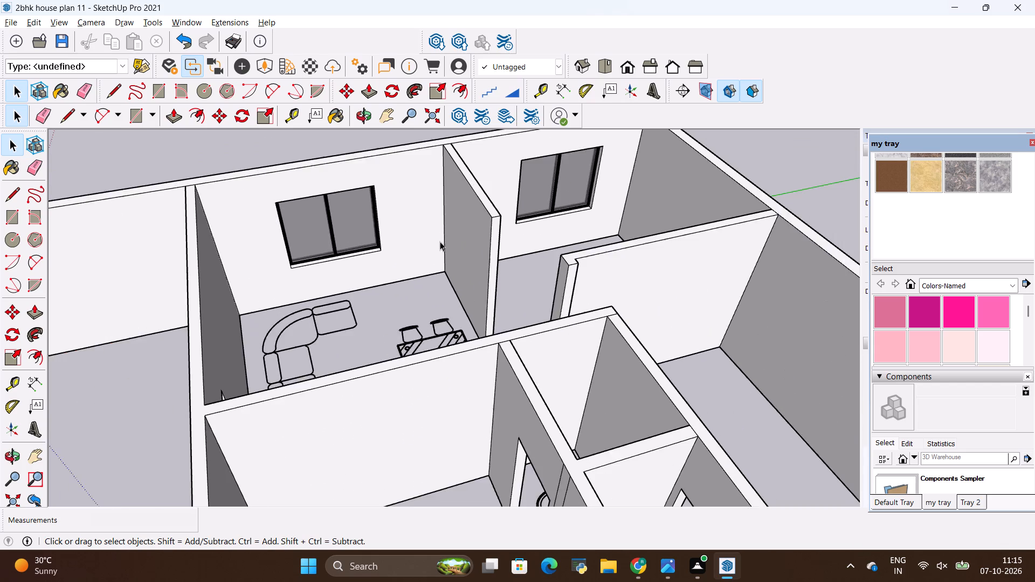
scroll(440, 241, "down", 4)
middle_click_drag(445, 252, 405, 294)
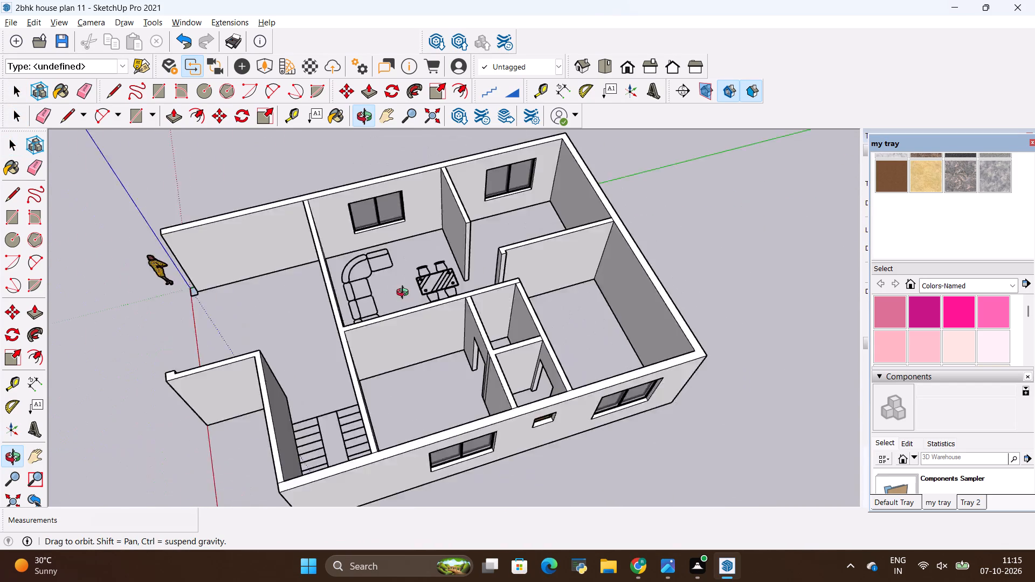
middle_click_drag(405, 294, 339, 328)
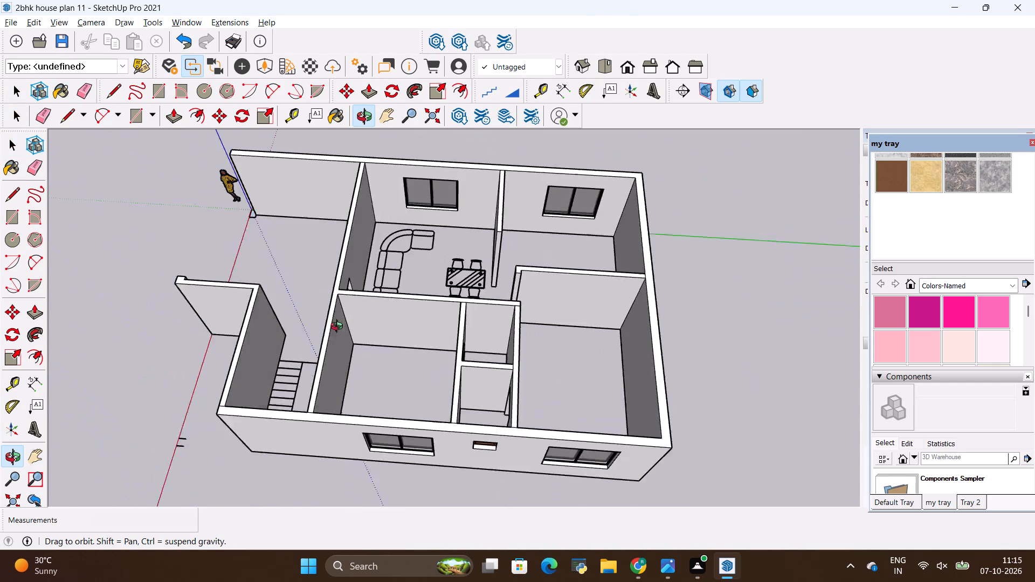
middle_click_drag(339, 328, 296, 289)
key("space")
left_click(159, 218)
scroll(227, 232, "down", 2)
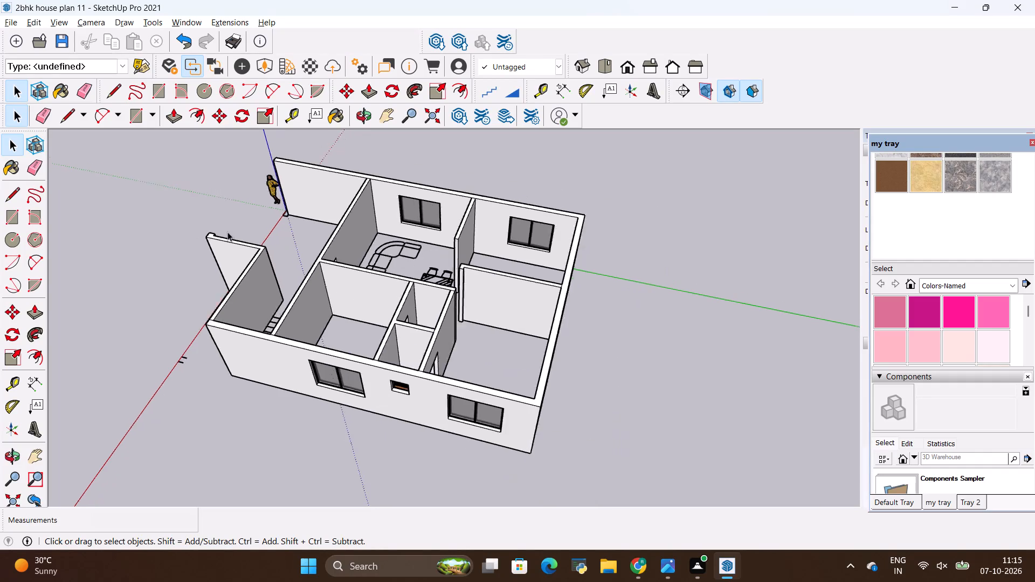
scroll(227, 232, "down", 2)
middle_click_drag(251, 362, 668, 281)
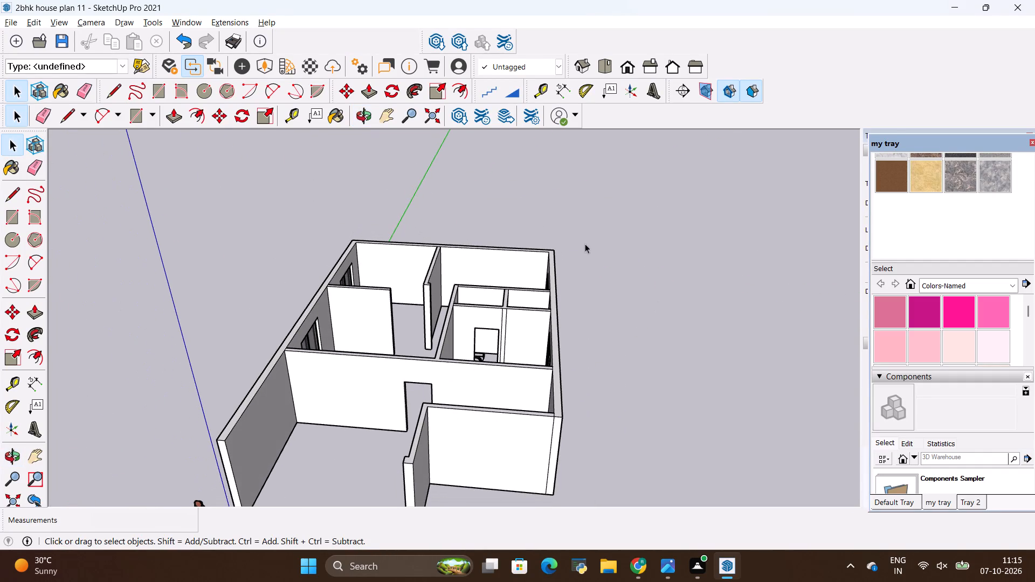
Import the main+door model from the ALL 3D WAREHOUSE ITEMS folder and place it on the ground beside the house.
left_click(1, 21)
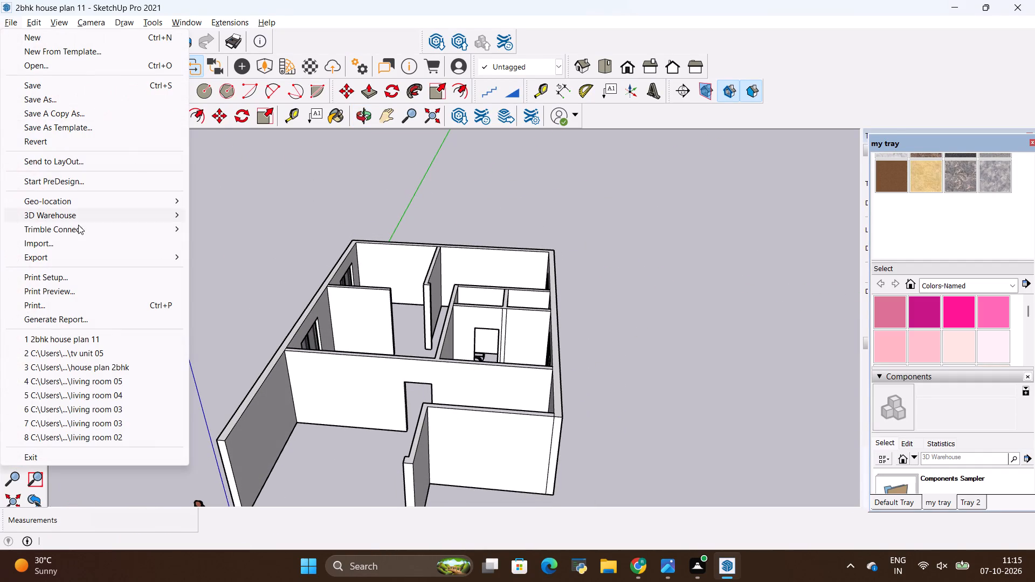
left_click(68, 238)
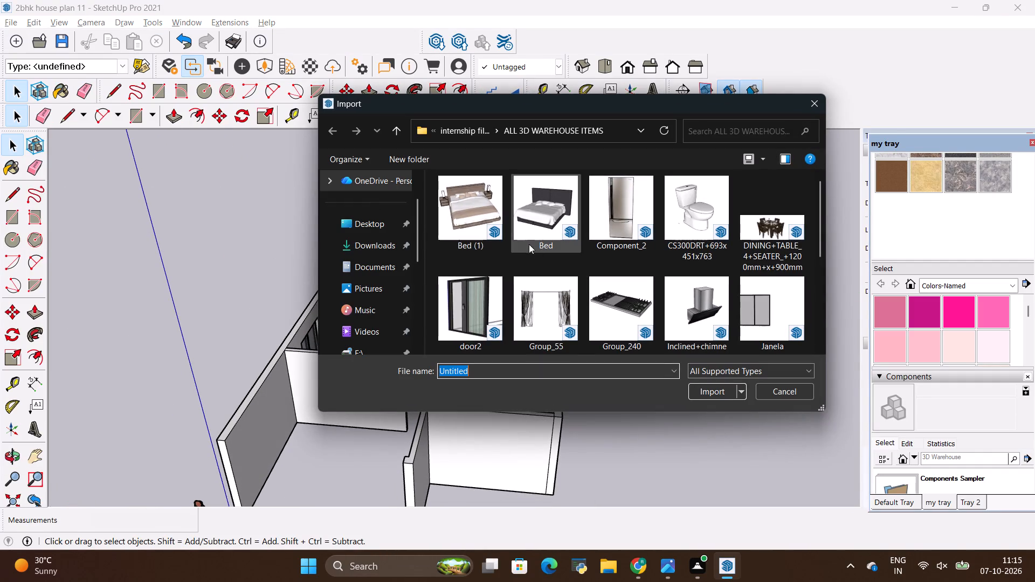
scroll(620, 282, "down", 2)
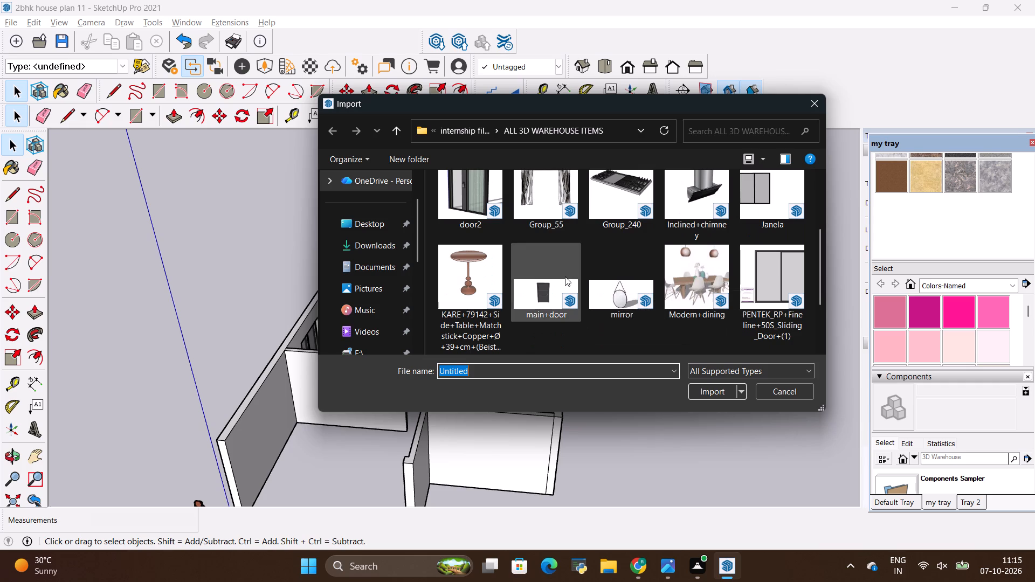
left_click(539, 295)
left_click(710, 396)
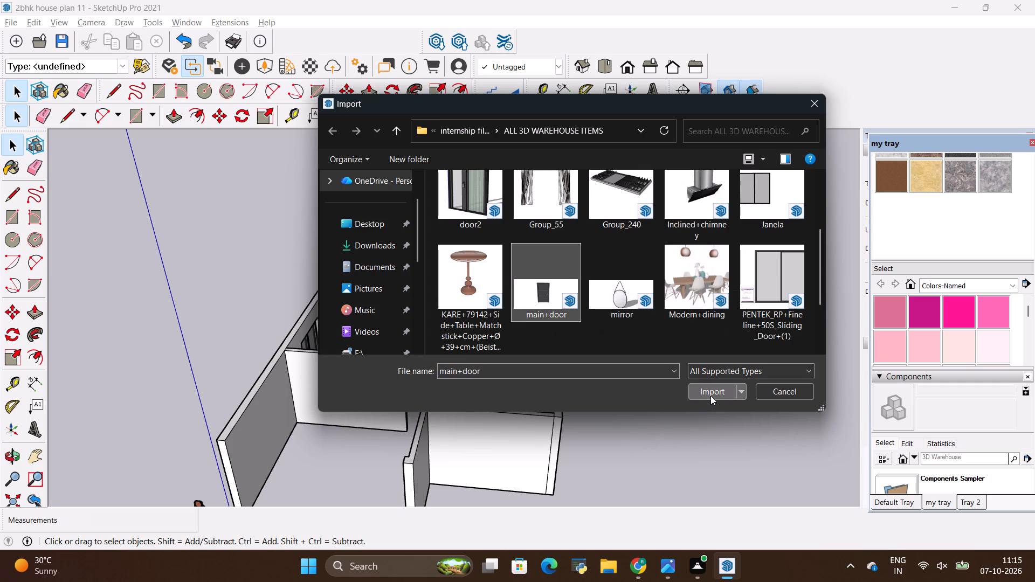
left_click(640, 393)
scroll(668, 387, "up", 2)
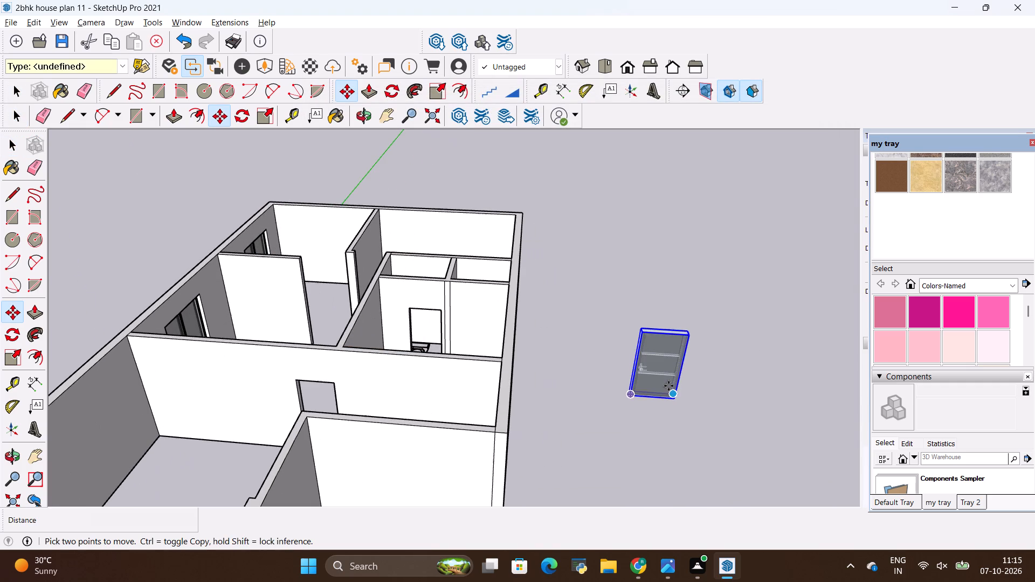
scroll(668, 386, "up", 1)
scroll(678, 320, "up", 10)
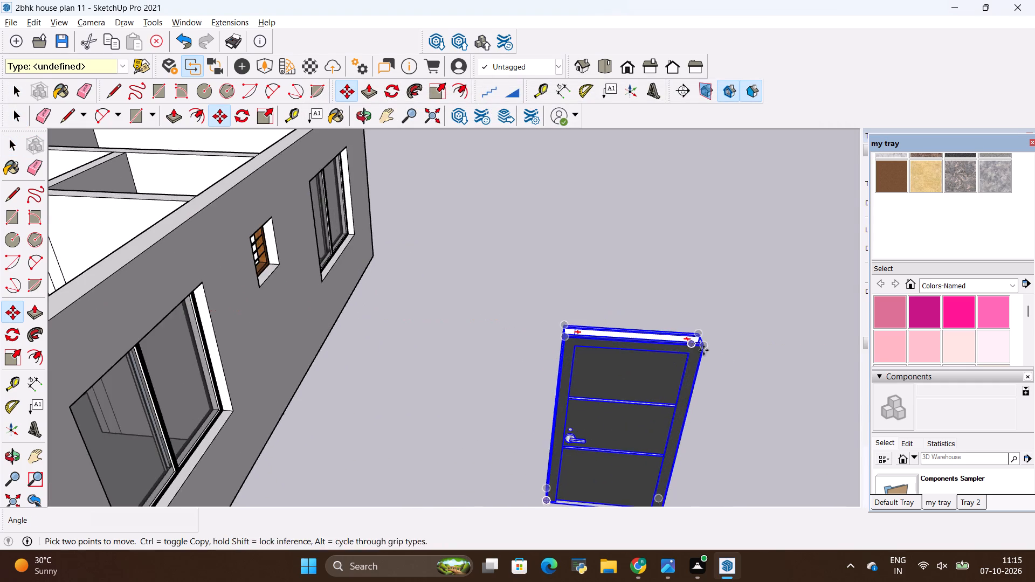
Scale the imported door beside the house down to about 0.72 of its width and 0.75 of its height.
middle_click_drag(688, 384, 416, 369)
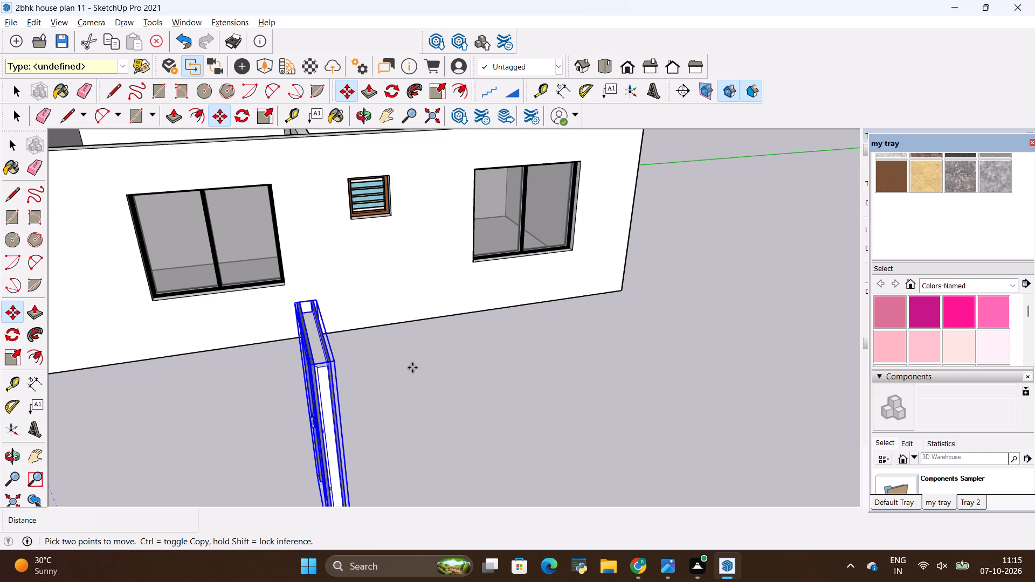
scroll(363, 356, "down", 3)
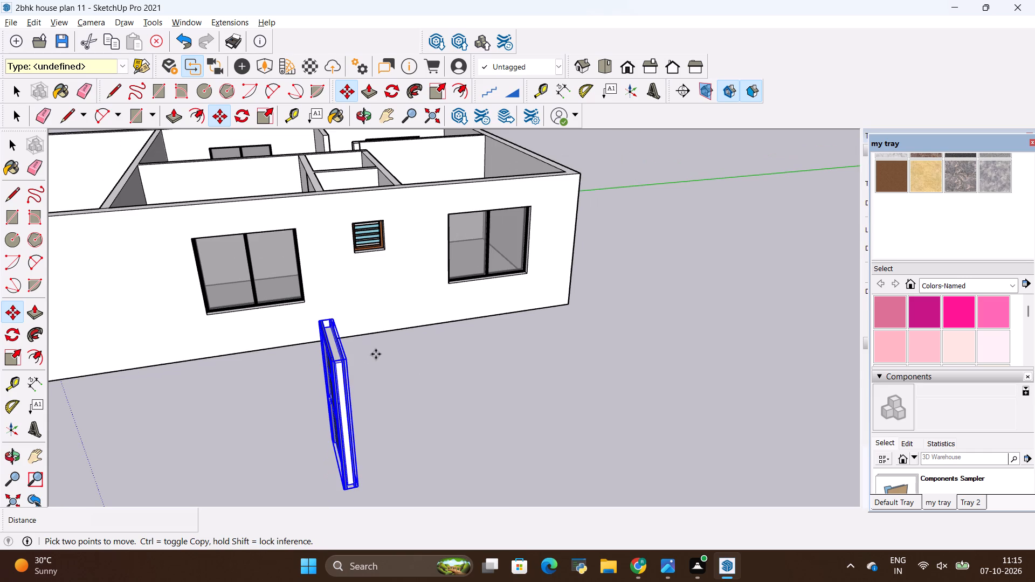
scroll(376, 354, "up", 1)
key("s")
scroll(337, 355, "up", 3)
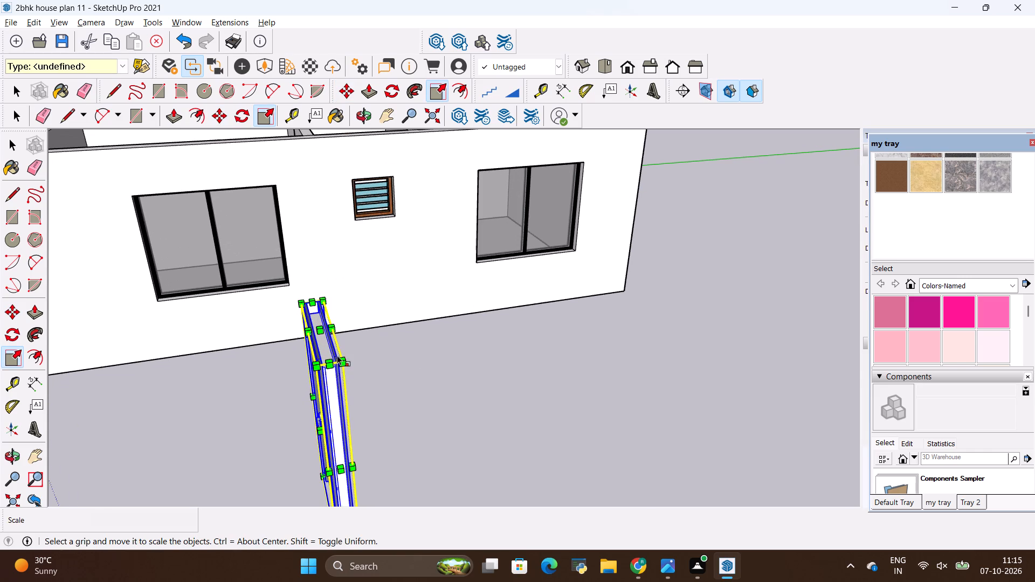
left_click(329, 366)
scroll(417, 348, "down", 1)
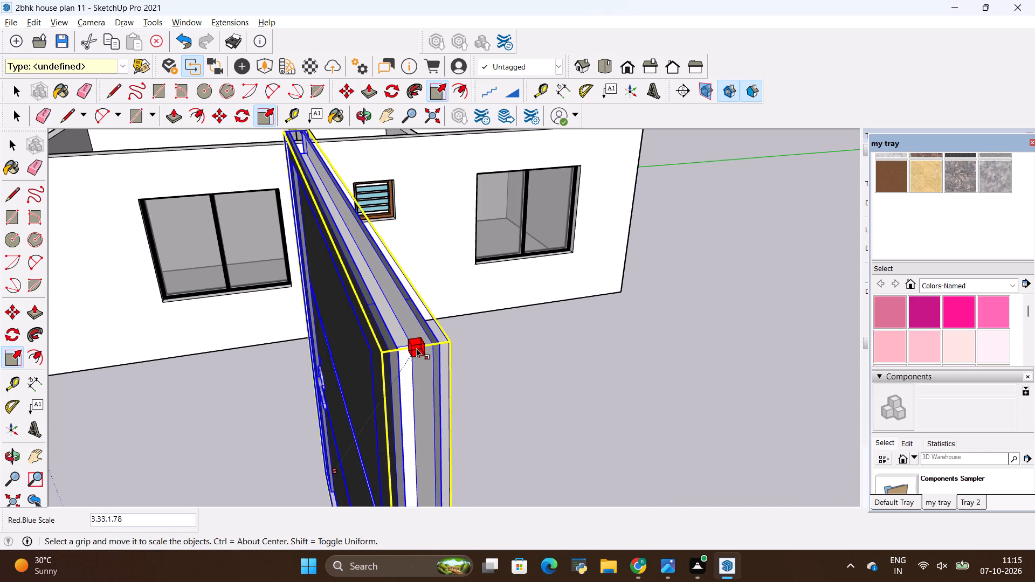
middle_click_drag(415, 348, 676, 290)
scroll(676, 290, "down", 11)
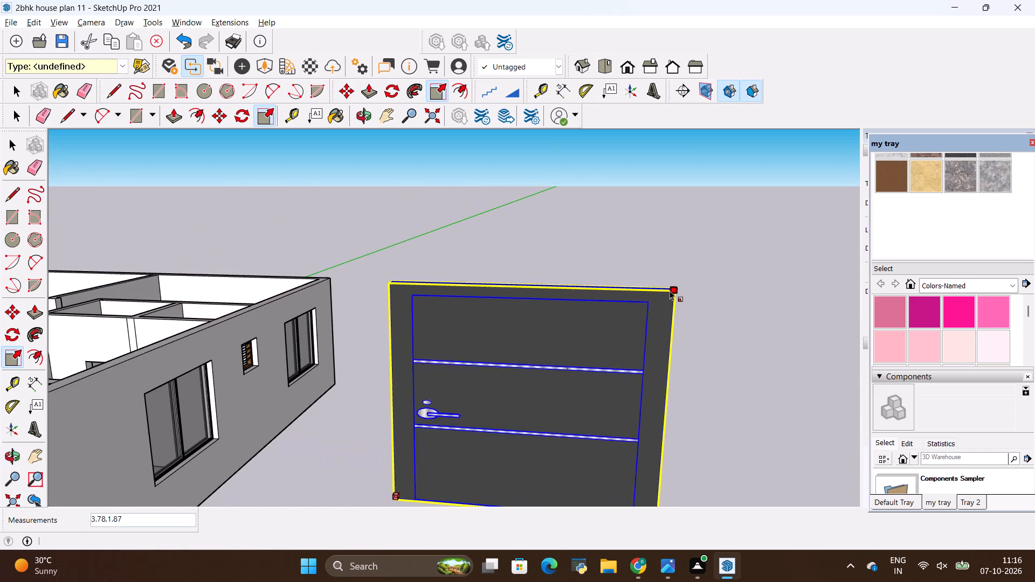
scroll(576, 334, "down", 6)
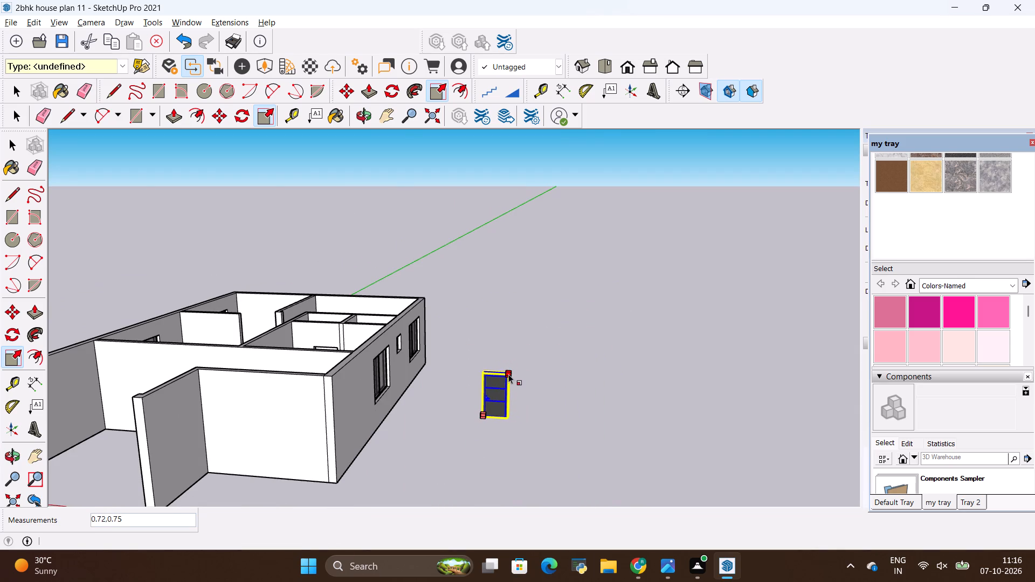
left_click(508, 374)
Move the door about 29' 1" by its bottom corner into the main entrance opening of the living room wall.
key("m")
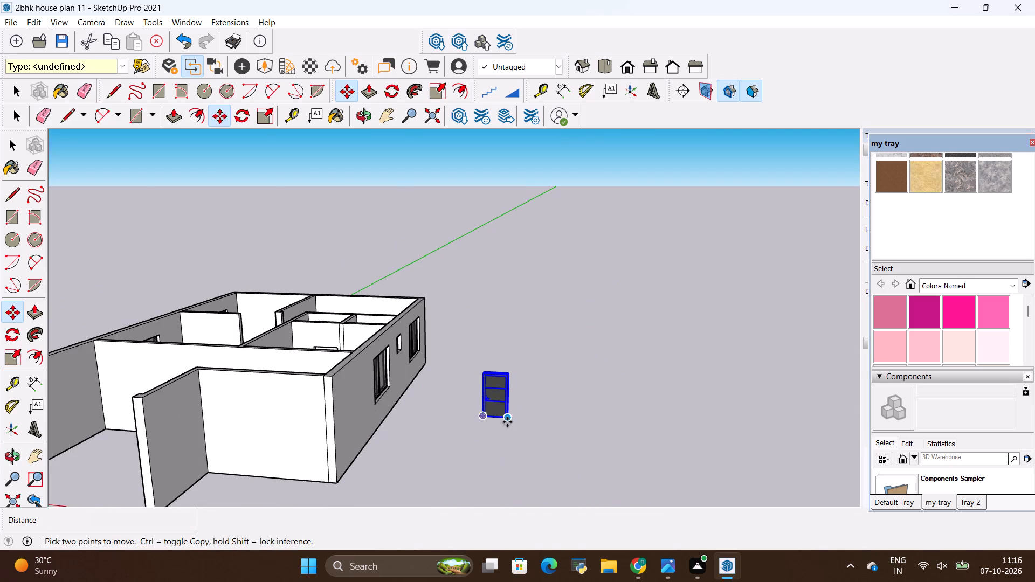
left_click(507, 422)
scroll(560, 361, "down", 6)
middle_click_drag(322, 379, 378, 494)
scroll(431, 449, "up", 2)
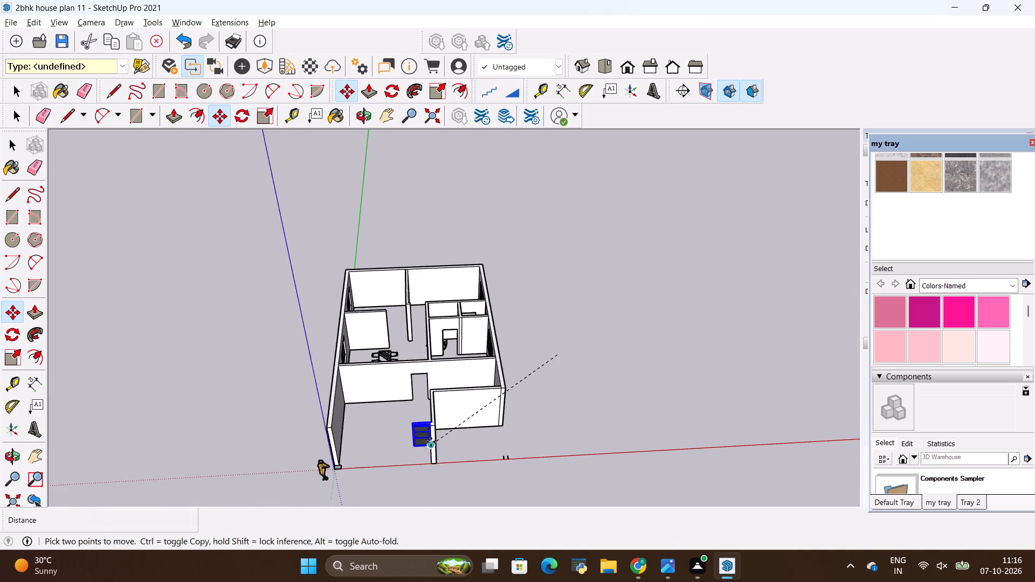
scroll(431, 442, "up", 20)
scroll(431, 442, "up", 9)
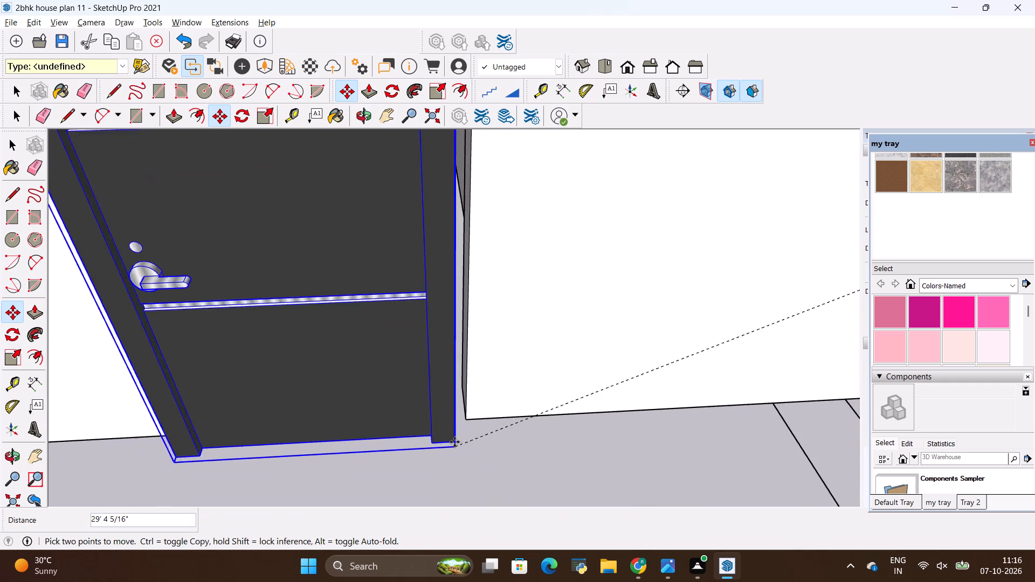
scroll(454, 442, "up", 6)
left_click(479, 410)
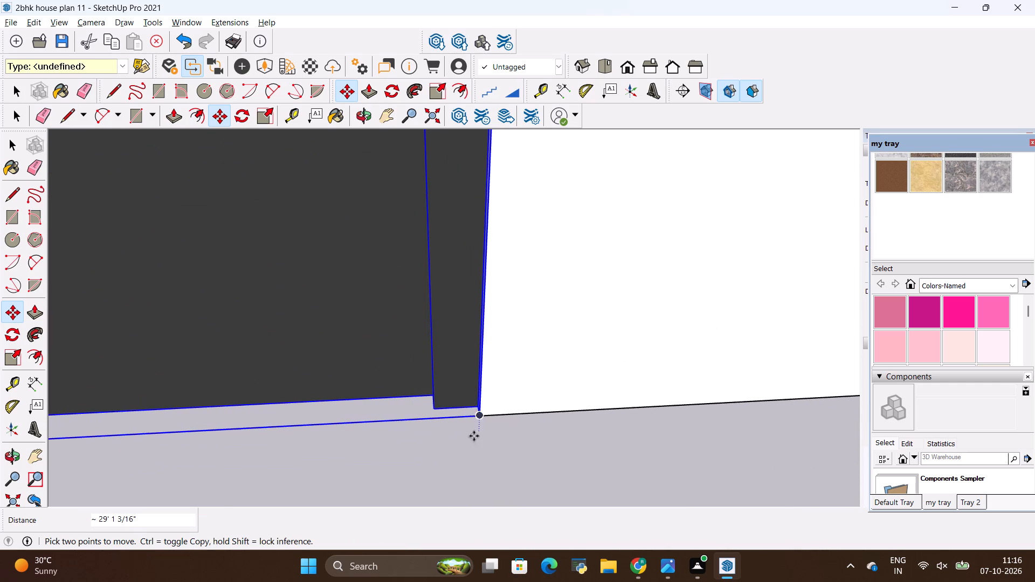
Scale the main door in width and height from its top edge so it fills the entrance opening up to the opposite top corner.
scroll(505, 451, "down", 18)
scroll(341, 251, "up", 4)
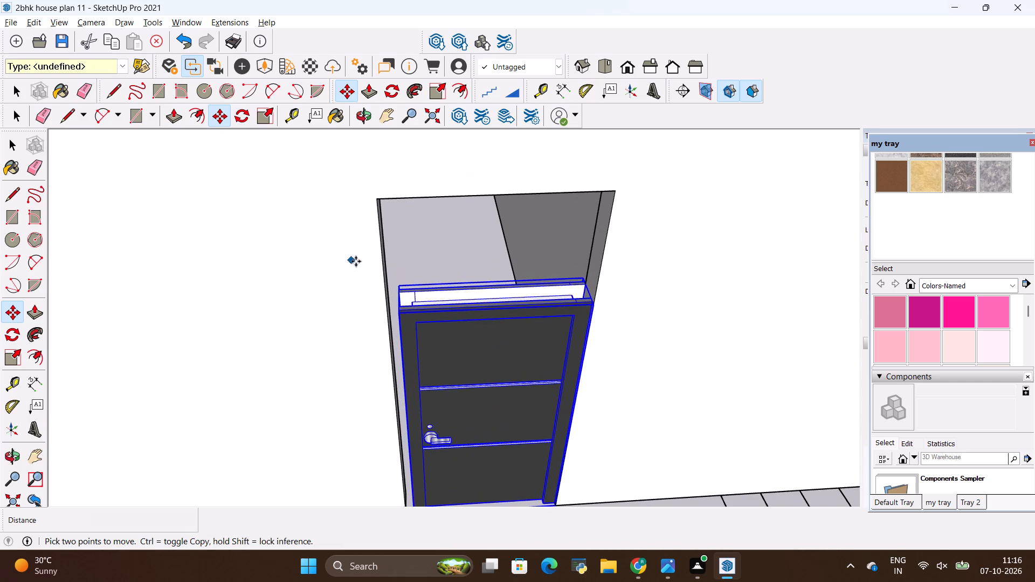
key("s")
scroll(396, 290, "up", 5)
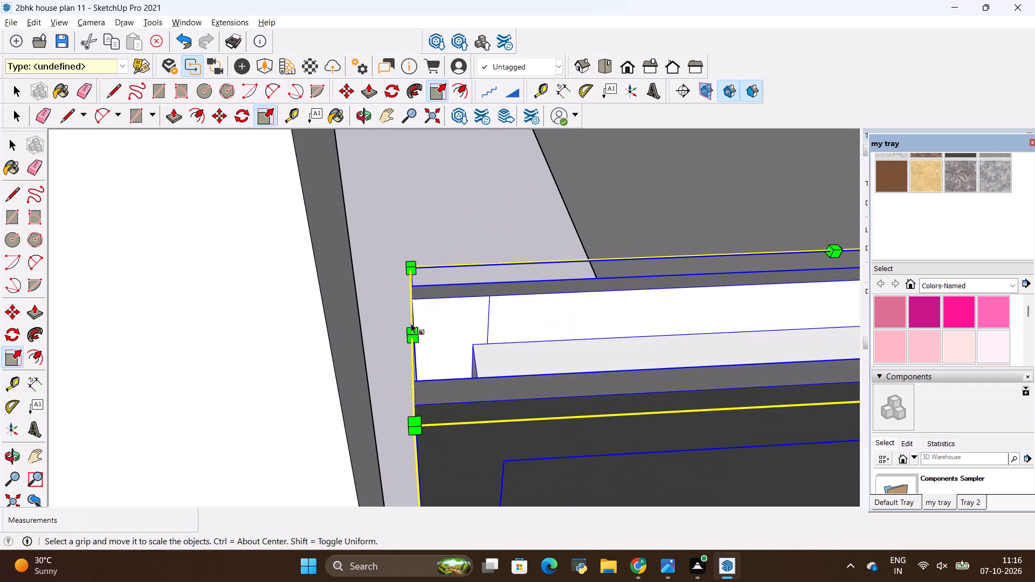
left_click(416, 335)
scroll(373, 307, "down", 16)
middle_click_drag(377, 309, 376, 309)
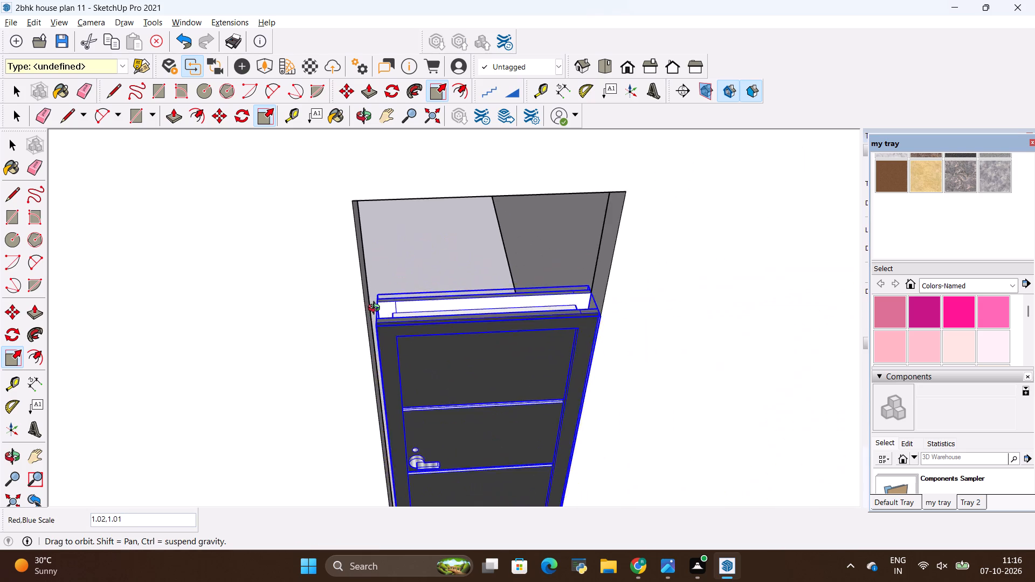
middle_click_drag(376, 309, 247, 152)
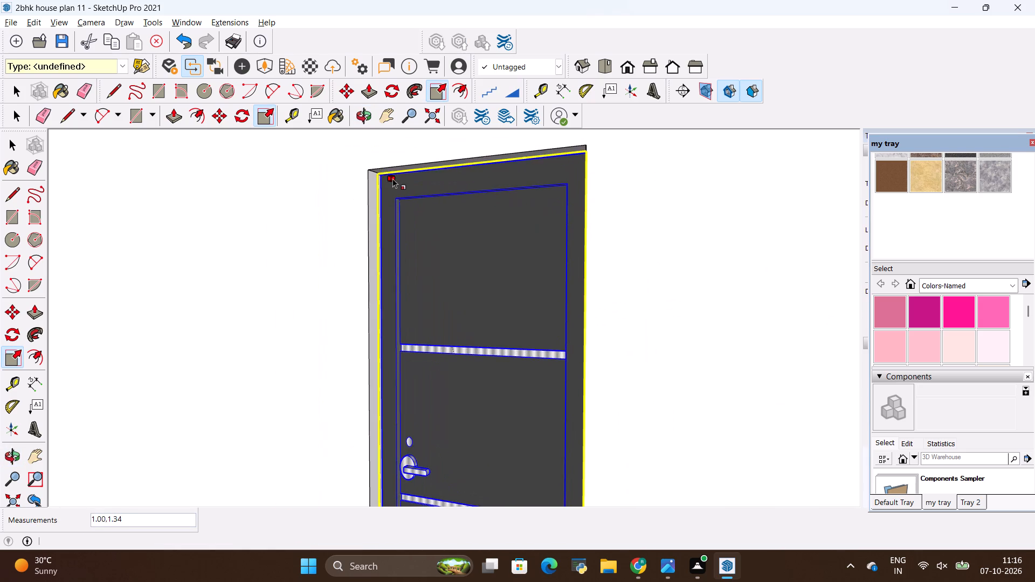
left_click(372, 169)
Scale the main door's thickness to about 0.22 from the living room side, then clear the door selection.
middle_click_drag(763, 235, 754, 253)
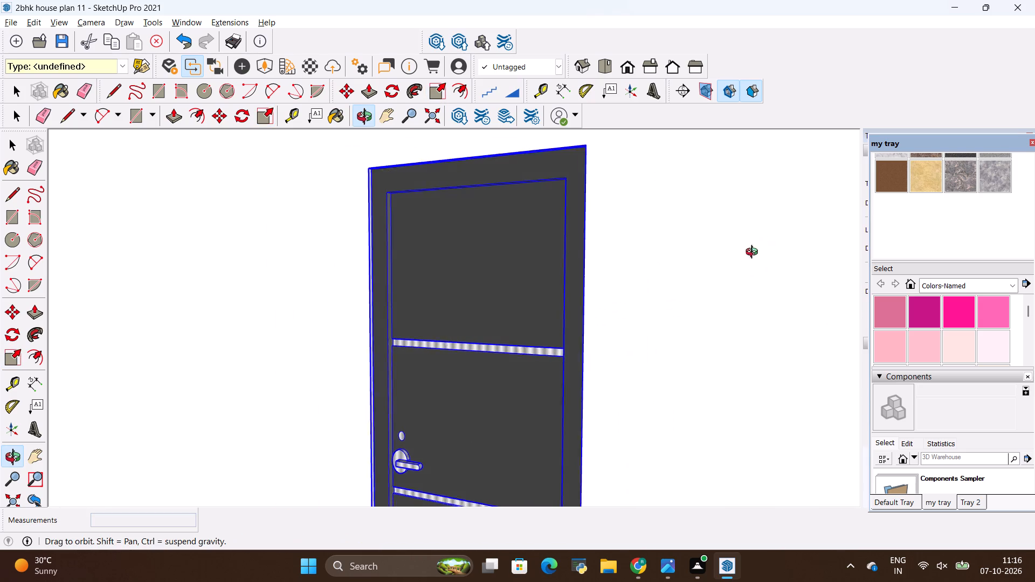
middle_click_drag(754, 253, 127, 255)
scroll(241, 230, "down", 11)
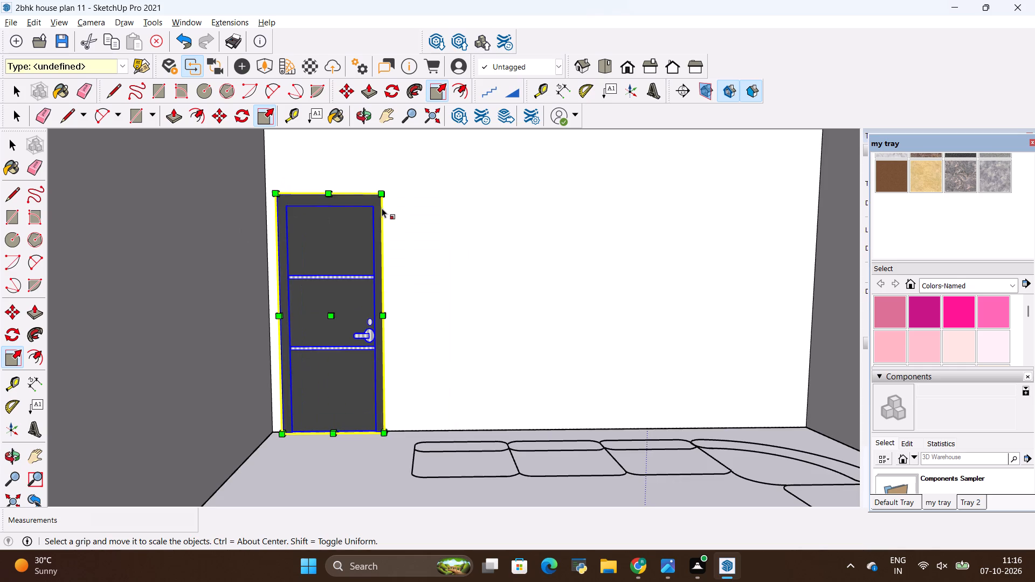
scroll(392, 207, "down", 5)
middle_click_drag(409, 206, 383, 313)
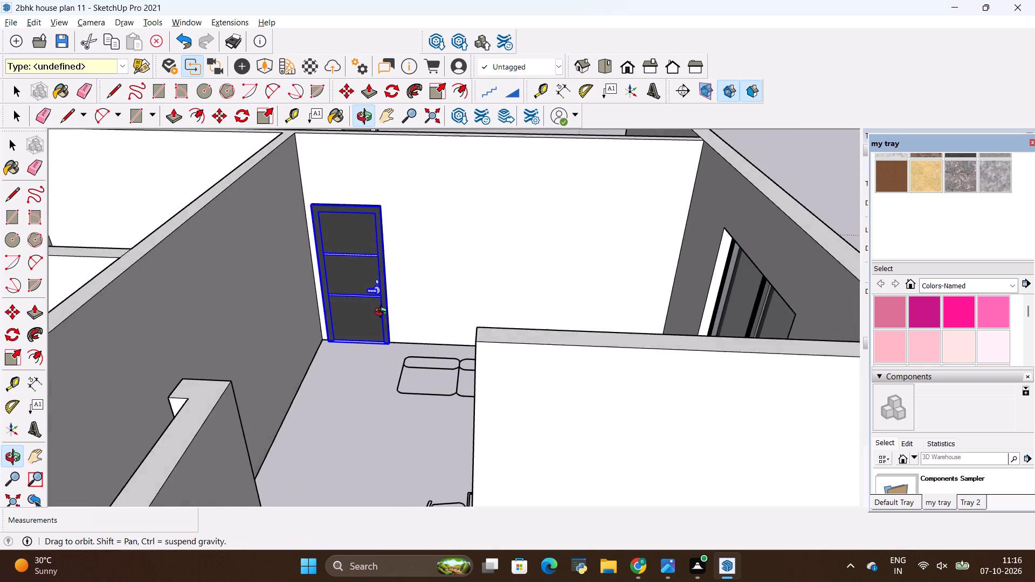
middle_click_drag(383, 313, 383, 331)
scroll(367, 205, "up", 8)
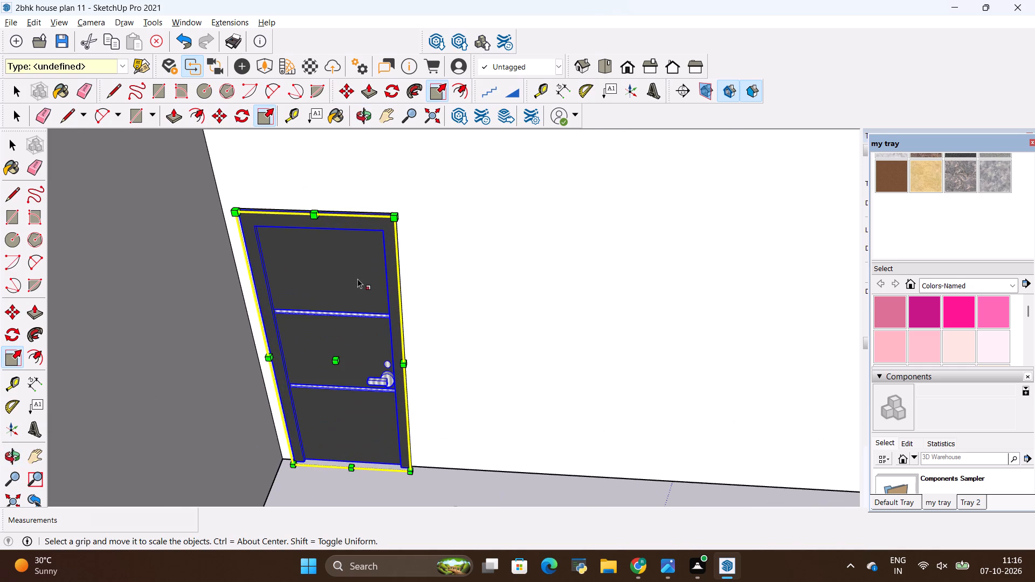
left_click(334, 357)
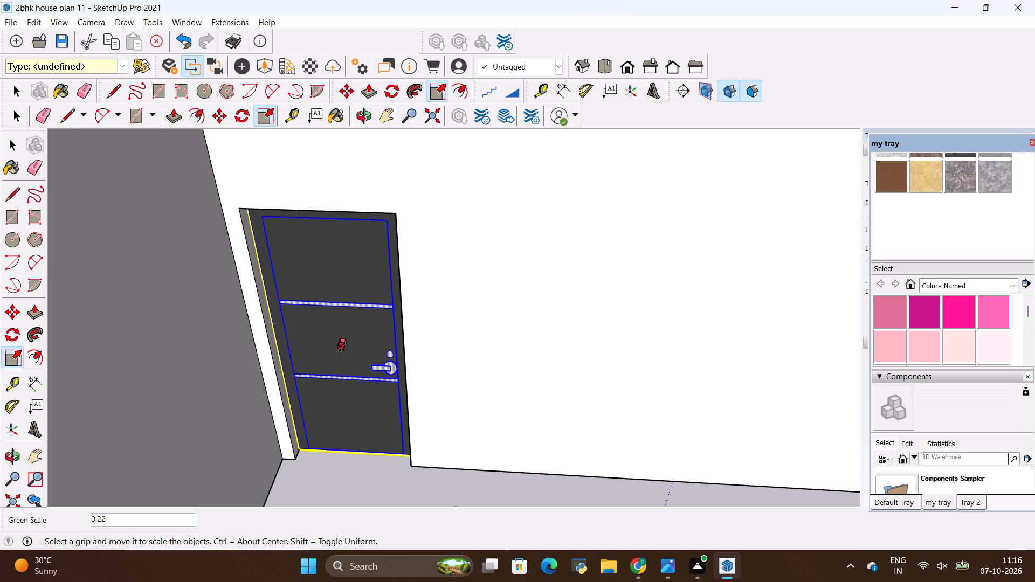
left_click(342, 348)
key("space")
left_click(504, 297)
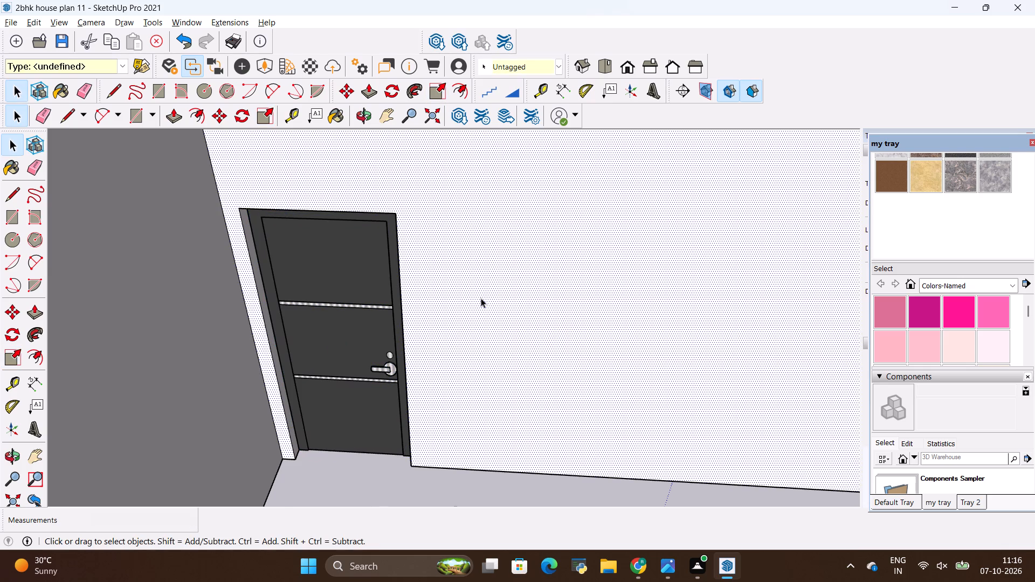
Copy the main door about 20' 4" by its bottom corner into the bathroom door opening in the rear bedroom wall.
left_click(360, 307)
key("m")
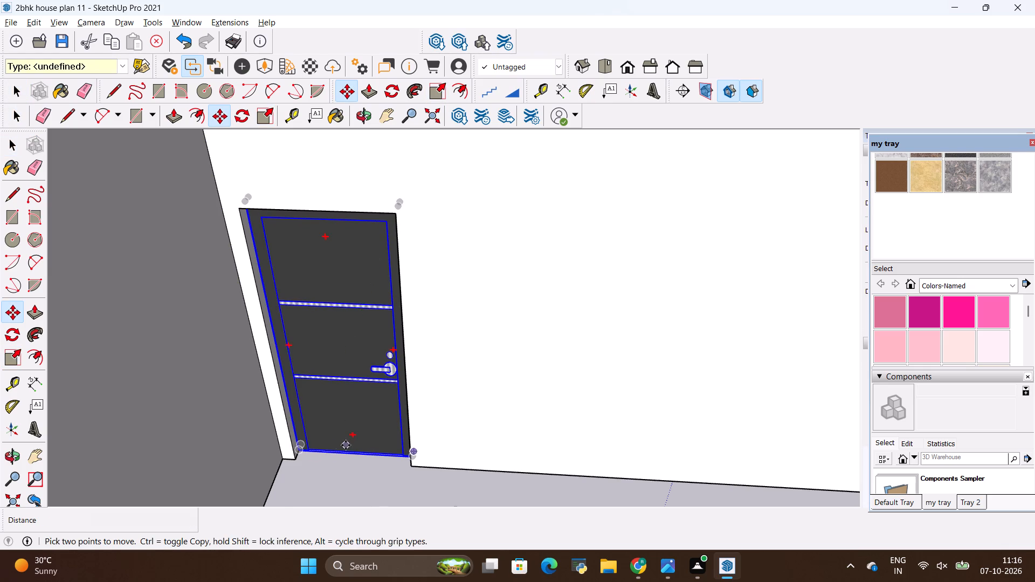
scroll(300, 454, "up", 5)
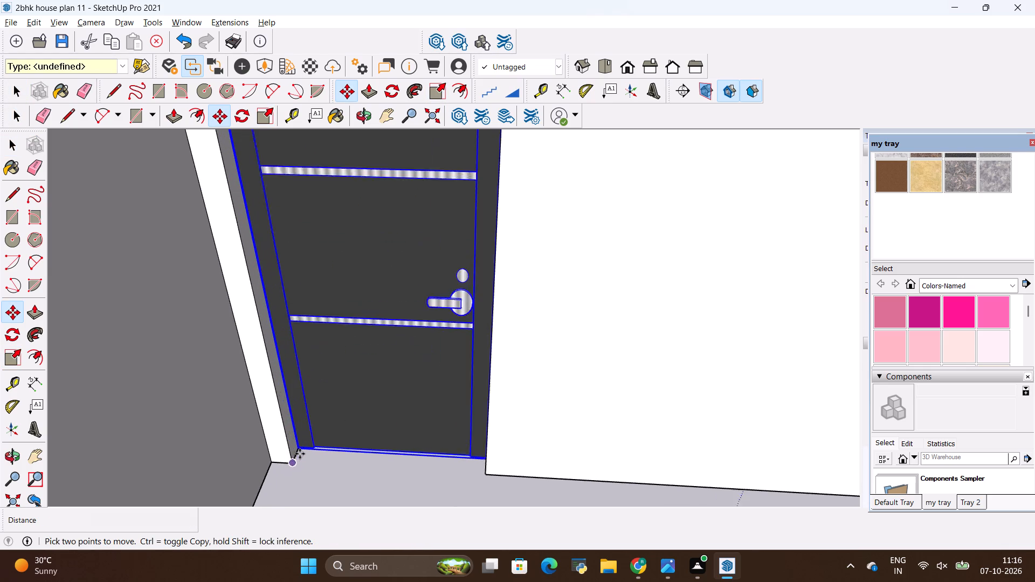
scroll(300, 454, "up", 4)
left_click(302, 448)
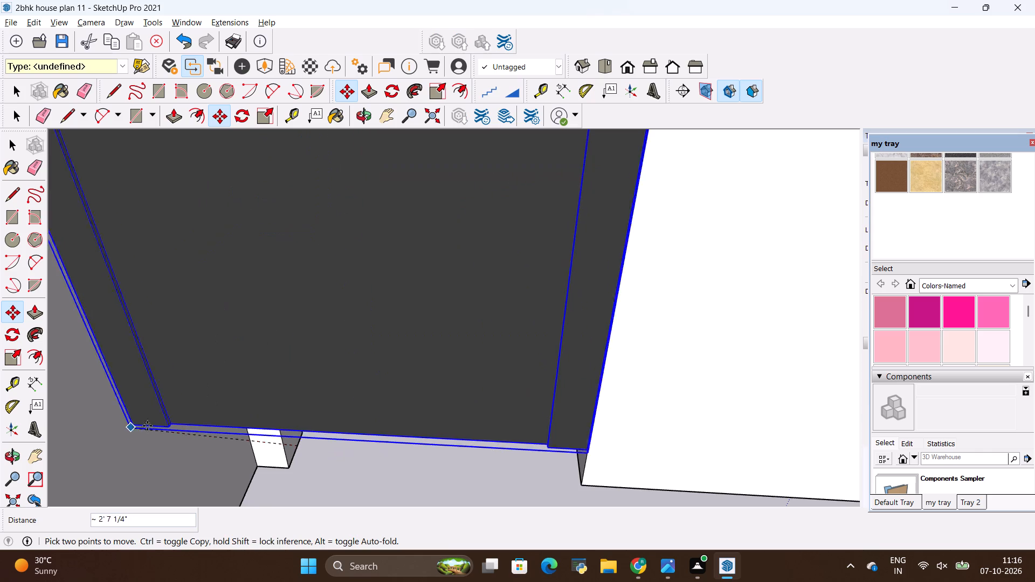
scroll(545, 434, "down", 20)
scroll(545, 434, "down", 5)
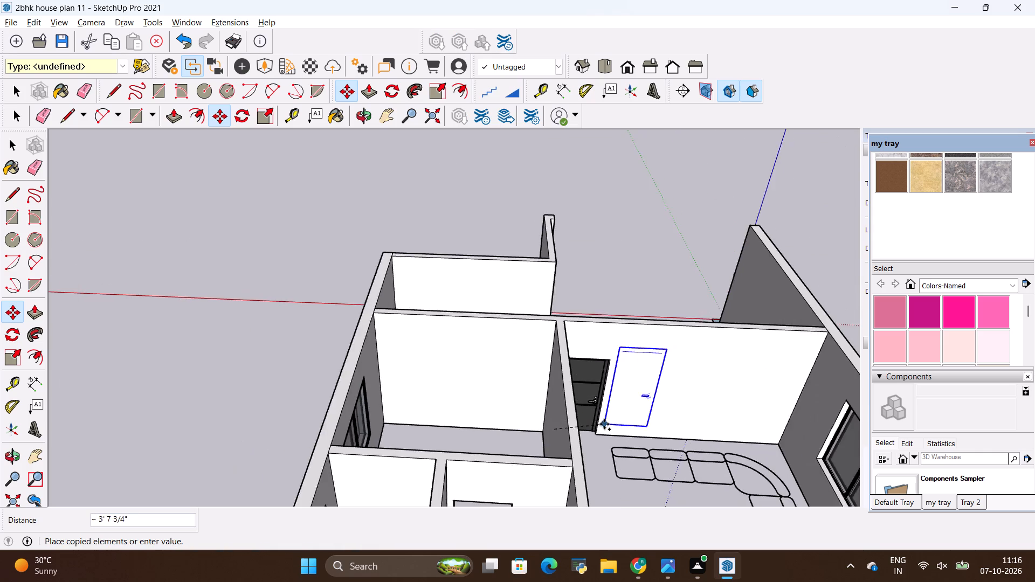
scroll(604, 424, "down", 5)
scroll(476, 350, "down", 6)
scroll(510, 511, "up", 3)
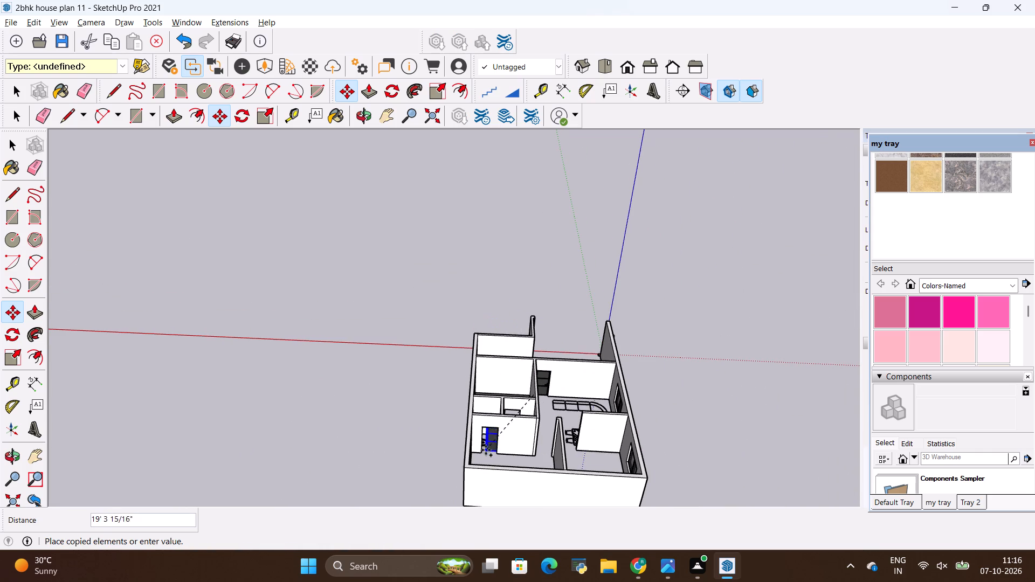
scroll(485, 450, "up", 9)
scroll(502, 450, "up", 16)
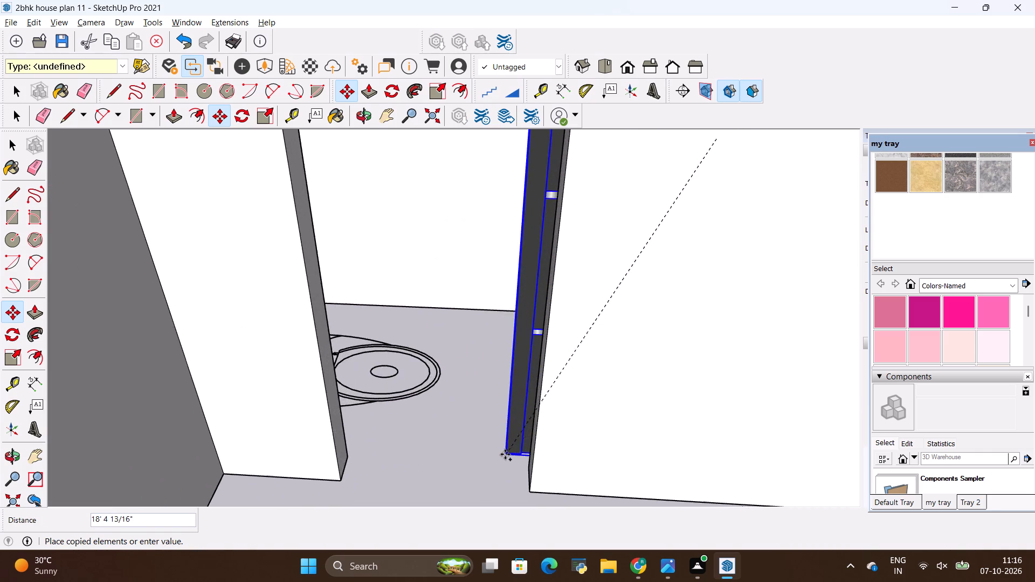
middle_click_drag(491, 433, 423, 373)
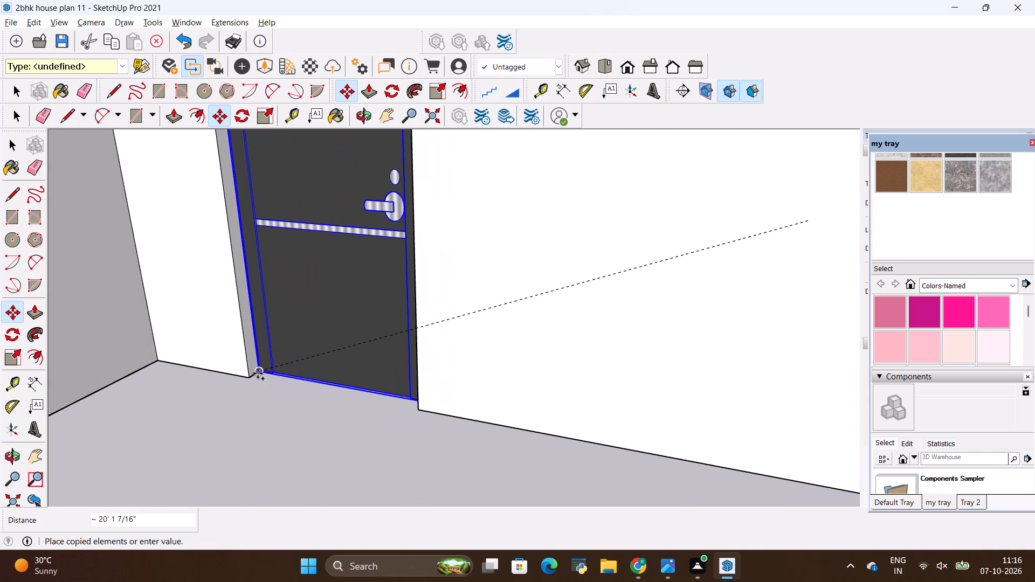
left_click(256, 372)
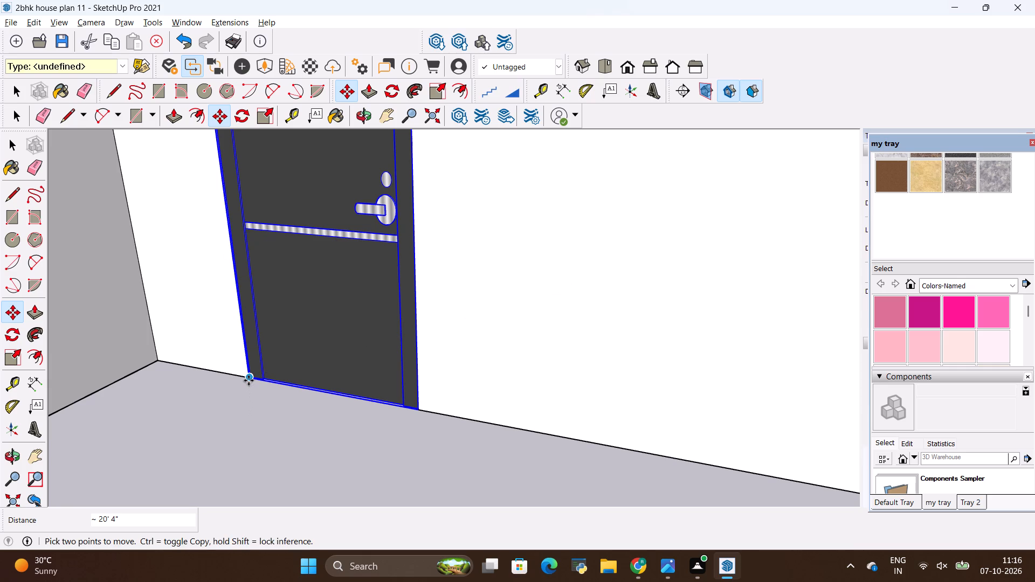
Copy the bathroom door about 10' 4" by its bottom corner to the wall corner of the rear bedroom's entrance opening.
left_click(249, 380, "ctrl")
scroll(44, 393, "down", 6)
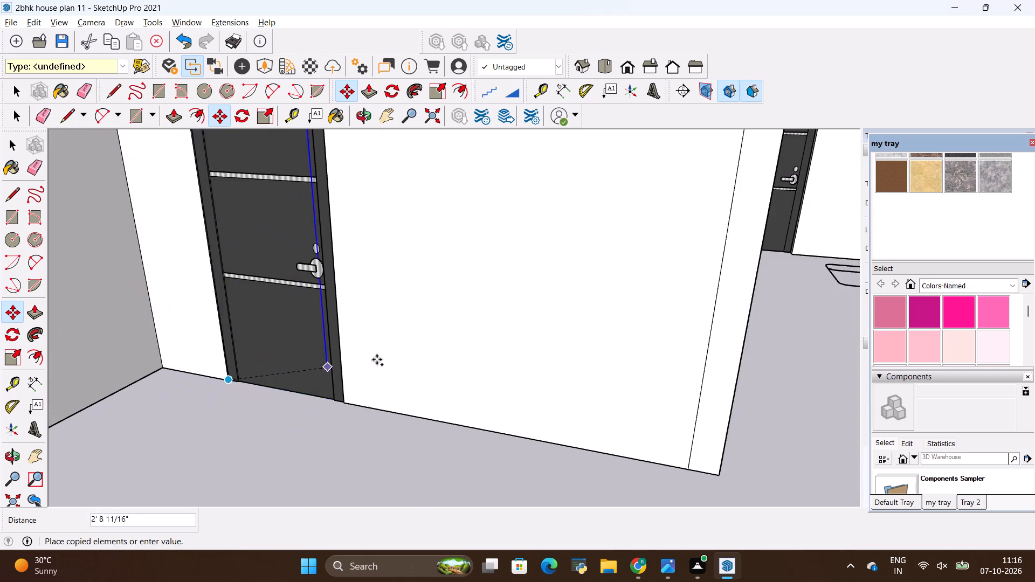
scroll(402, 356, "down", 4)
middle_click_drag(512, 342, 510, 479)
scroll(514, 405, "down", 7)
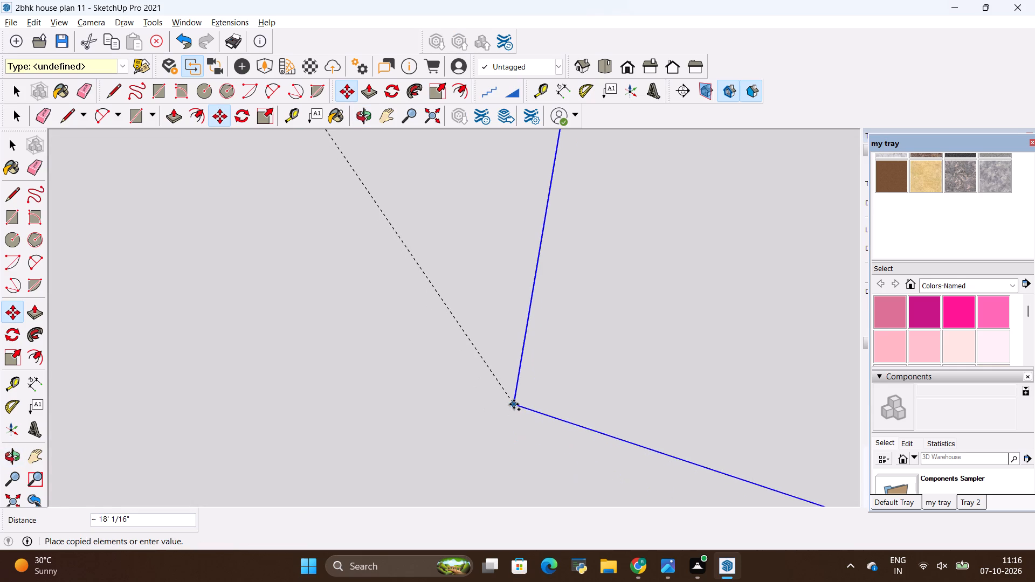
scroll(514, 404, "down", 11)
scroll(497, 348, "down", 20)
scroll(497, 348, "down", 1)
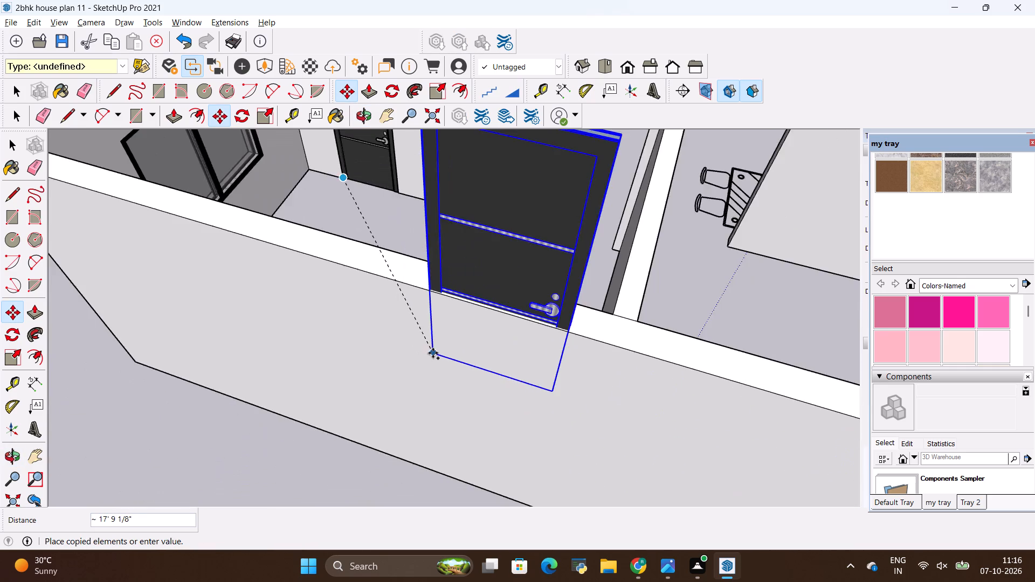
scroll(433, 353, "down", 4)
scroll(304, 369, "down", 6)
scroll(420, 262, "up", 7)
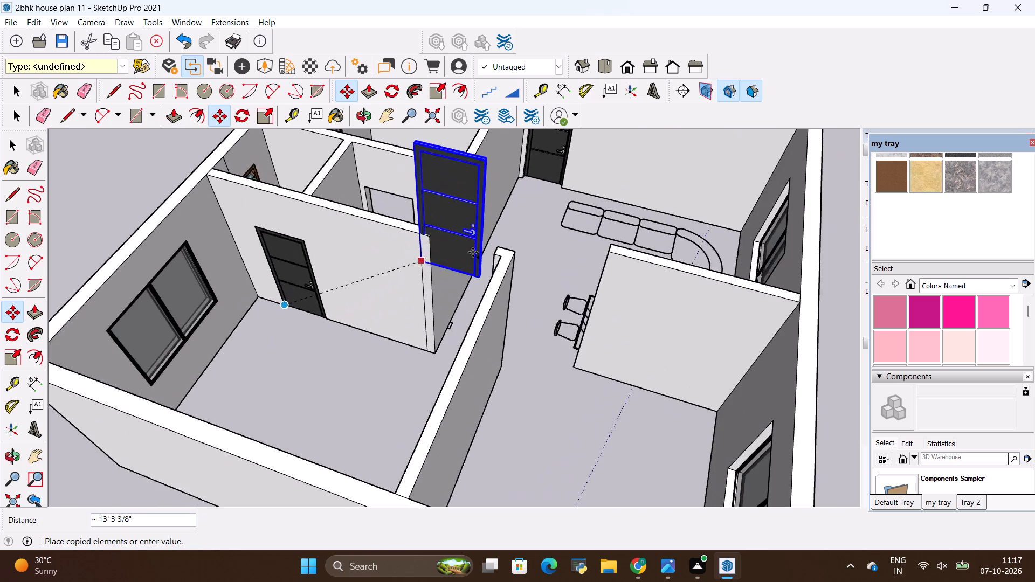
scroll(473, 252, "up", 4)
middle_click_drag(327, 317, 431, 295)
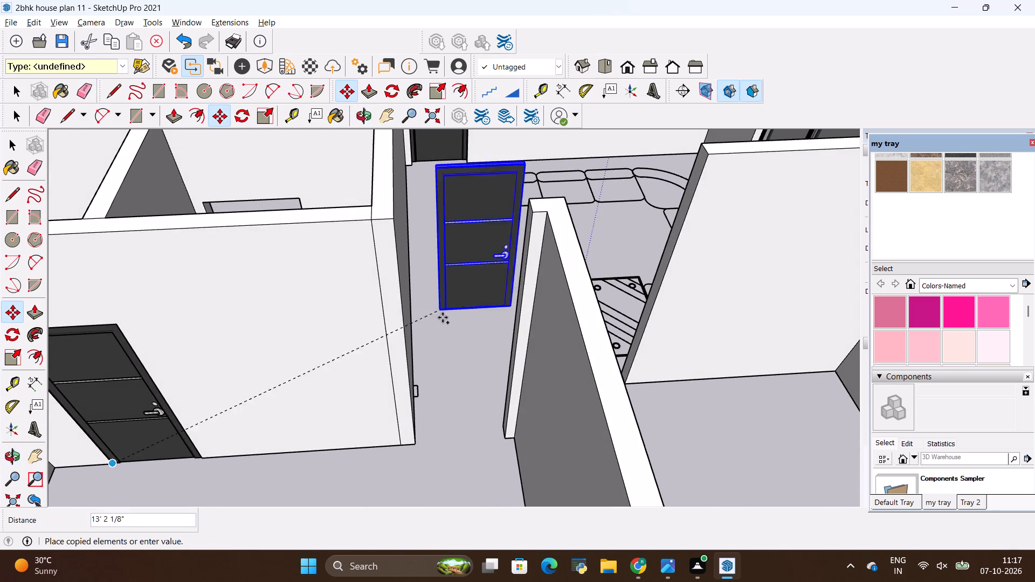
scroll(457, 426, "up", 13)
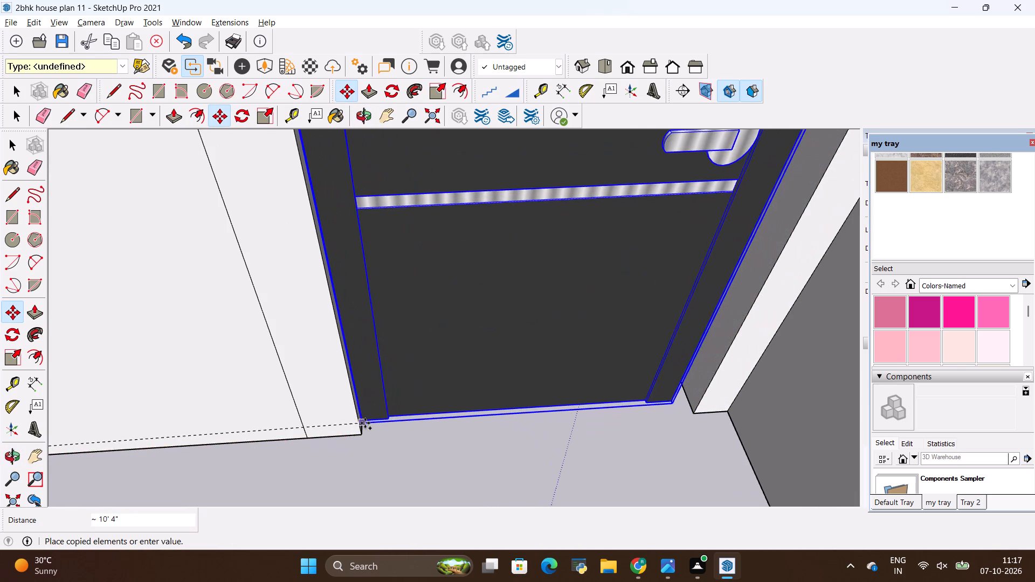
left_click(364, 432)
Draw a 6" line across the wall end face at the top of the rear bedroom's entrance door.
scroll(273, 445, "down", 15)
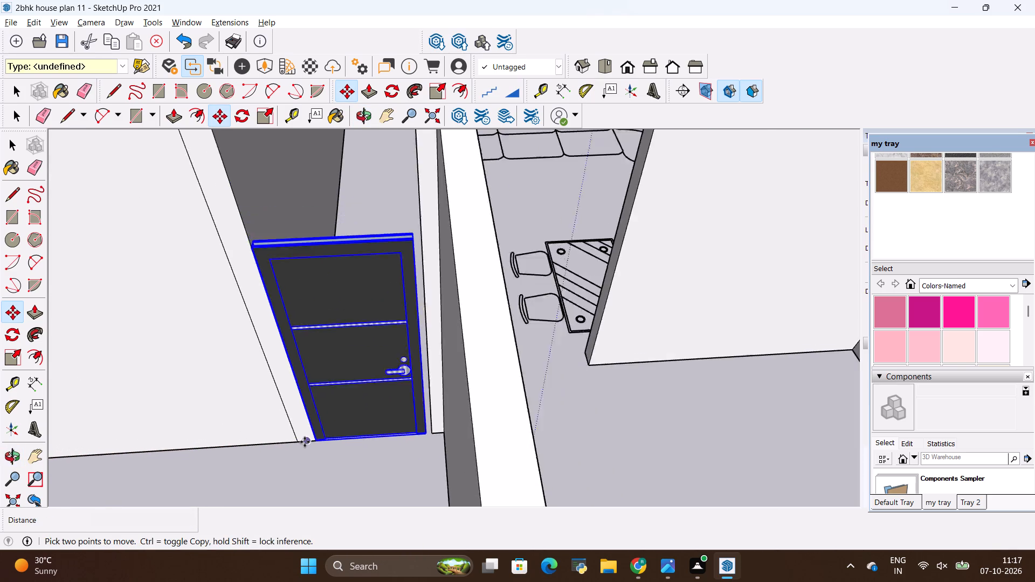
scroll(305, 442, "down", 4)
middle_click_drag(280, 420, 568, 408)
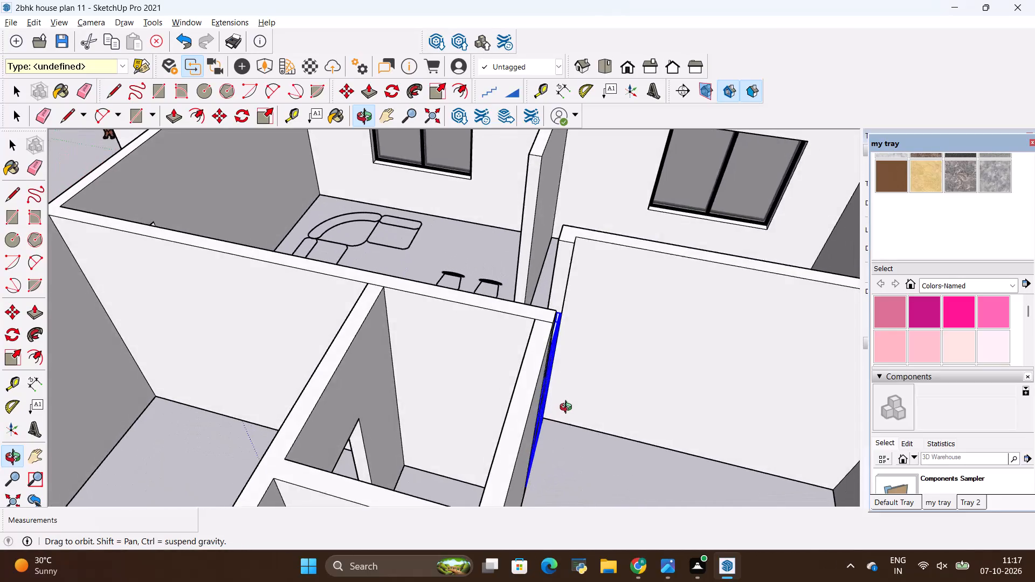
middle_click_drag(568, 408, 523, 373)
key("l")
scroll(526, 286, "up", 6)
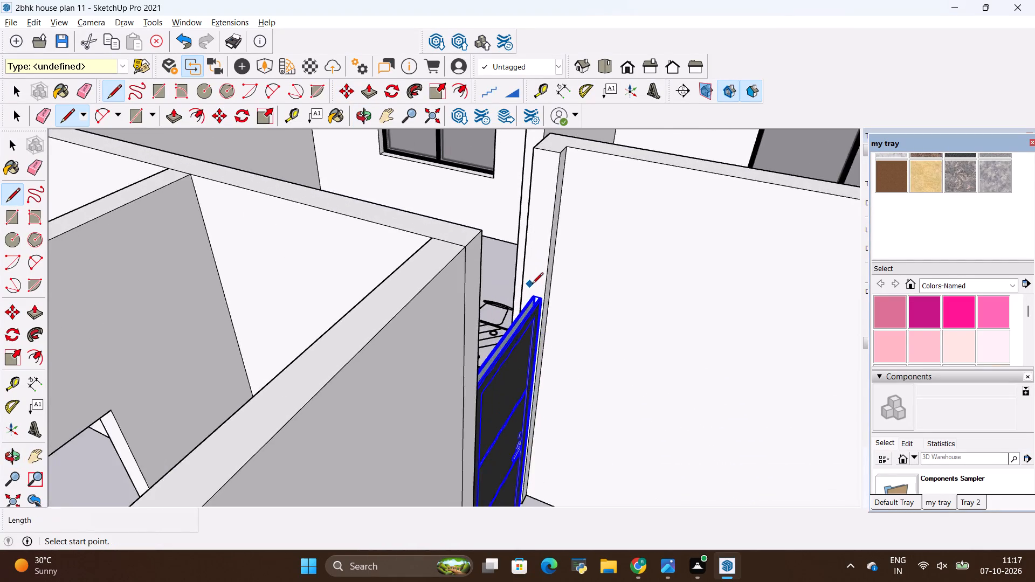
scroll(532, 285, "up", 3)
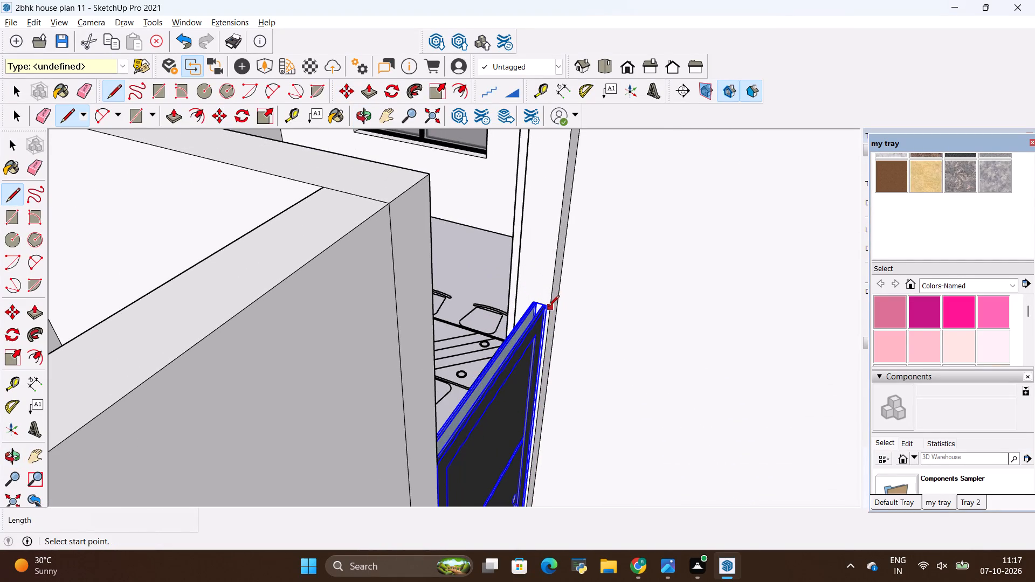
scroll(541, 307, "up", 8)
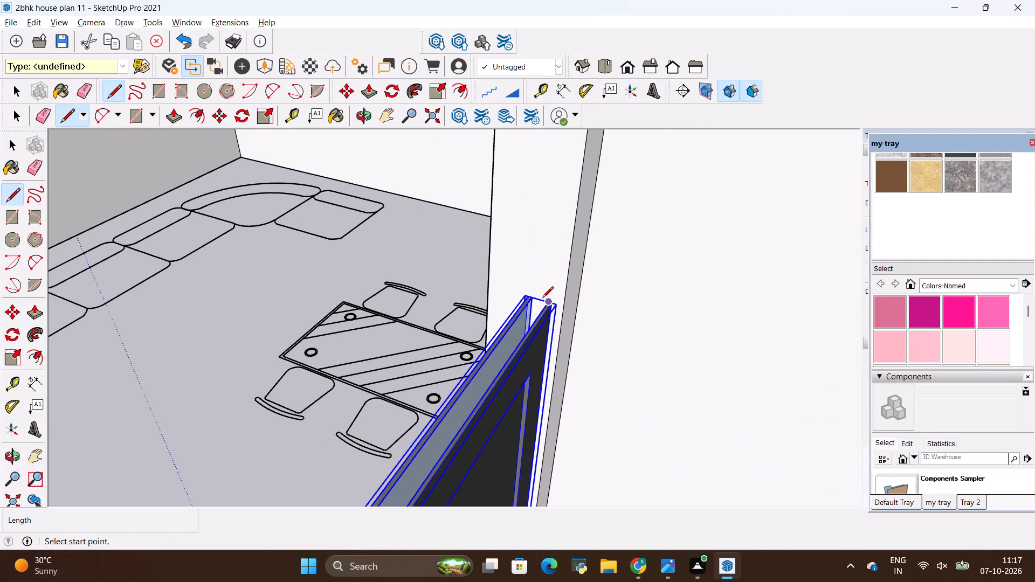
scroll(542, 299, "up", 10)
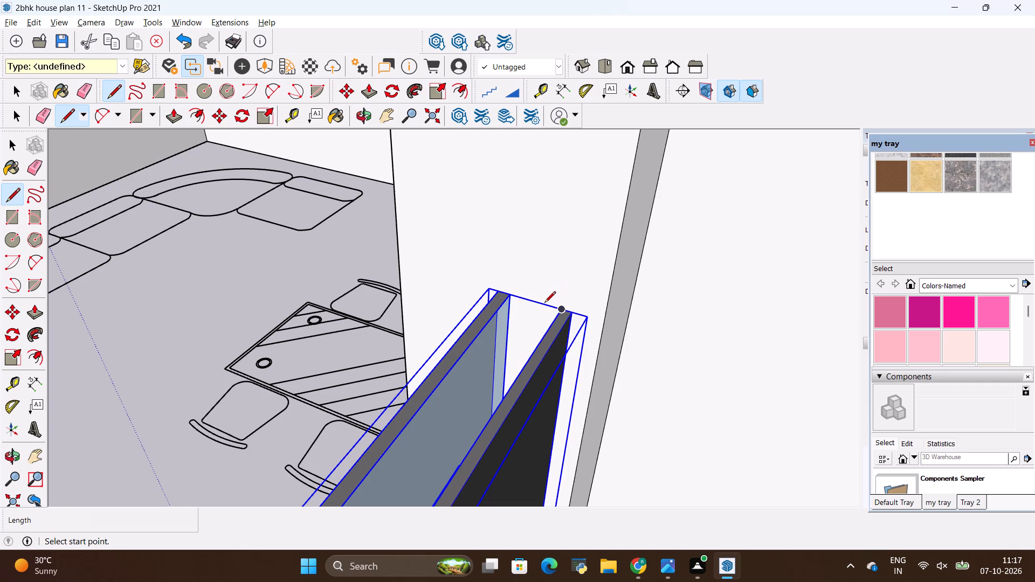
left_click(544, 303)
left_click(397, 266)
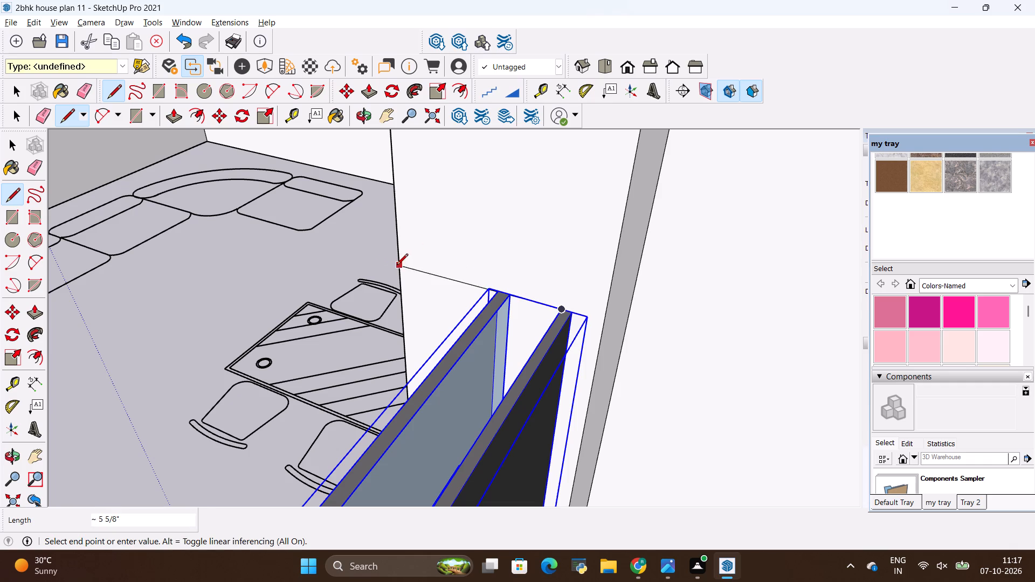
left_click(610, 322)
Push/Pull the wall end face above the line 3' 2" to close the wall over the rear bedroom's entrance door.
key("p")
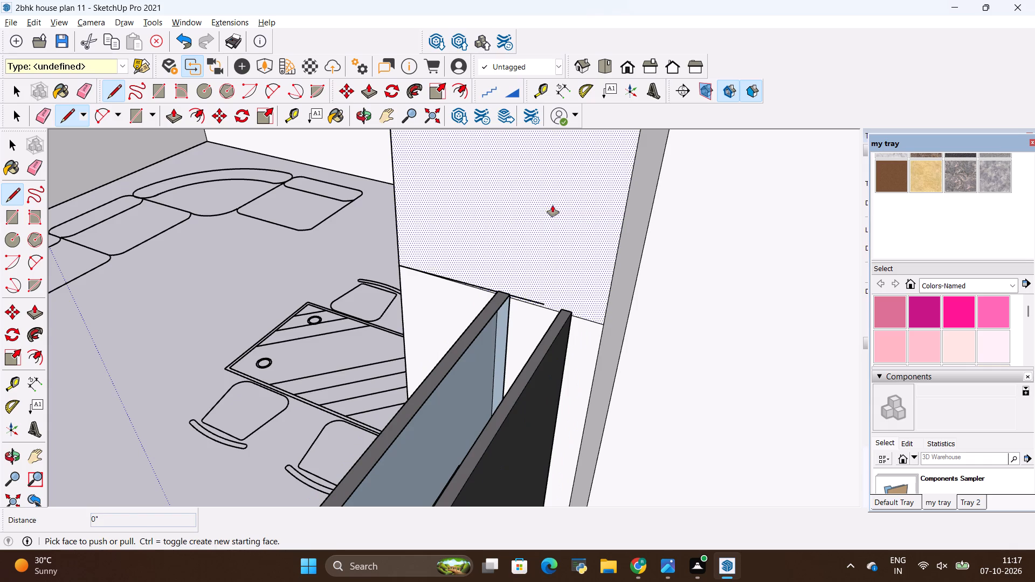
left_click(555, 205)
scroll(306, 272, "down", 5)
scroll(422, 229, "down", 6)
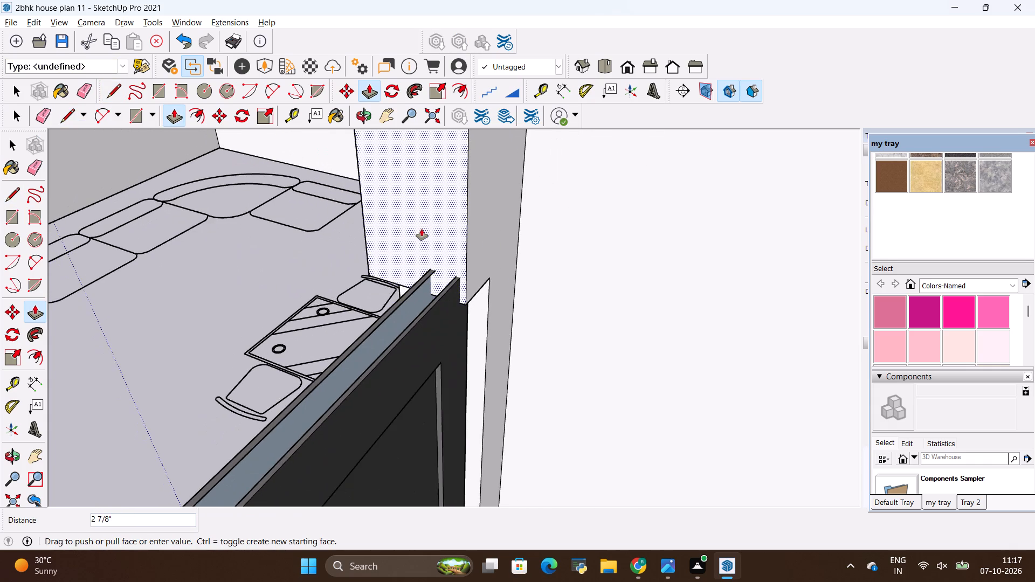
scroll(422, 229, "down", 15)
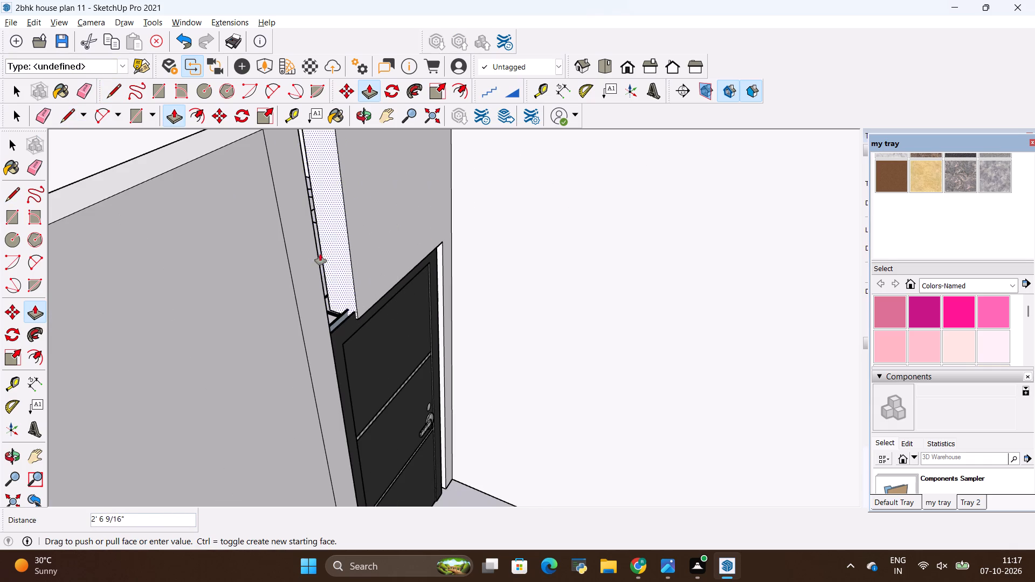
left_click(320, 253)
Copy the rear bedroom's bathroom door by its top corner into the door opening of the front bedroom's bathroom wall, then clear the selection.
scroll(243, 308, "down", 6)
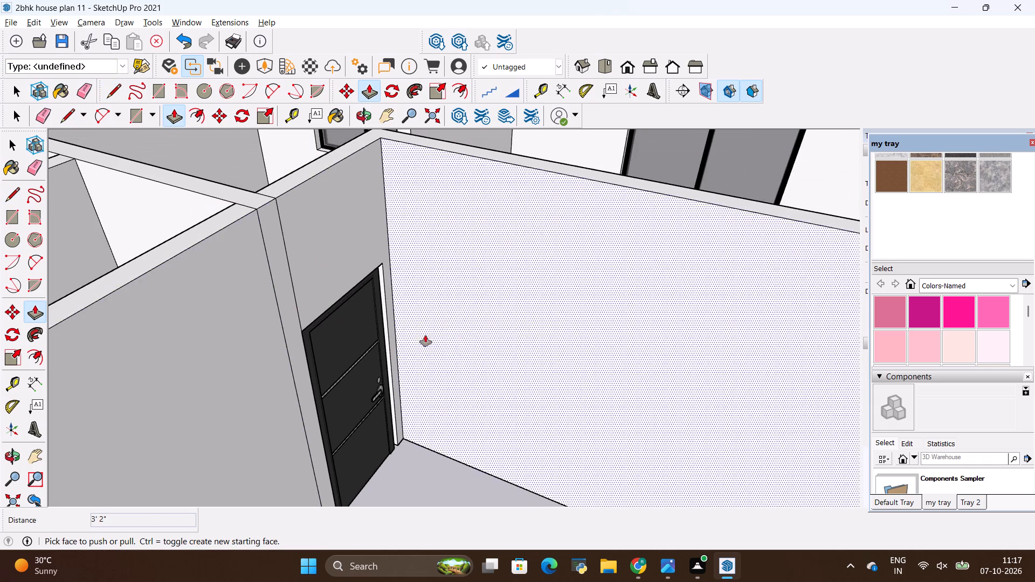
middle_click_drag(472, 338, 337, 378)
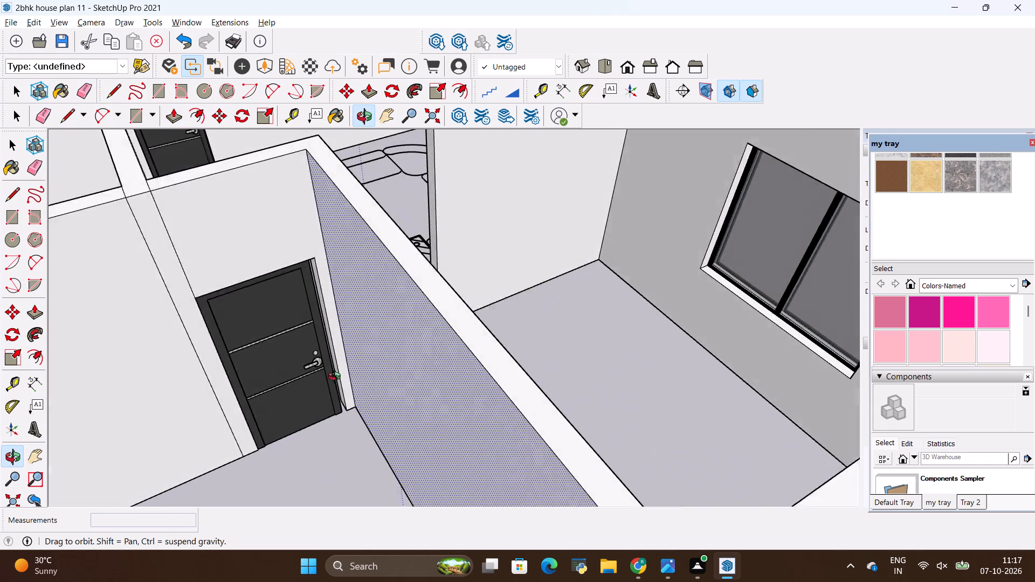
middle_click_drag(337, 378, 337, 410)
scroll(337, 410, "down", 12)
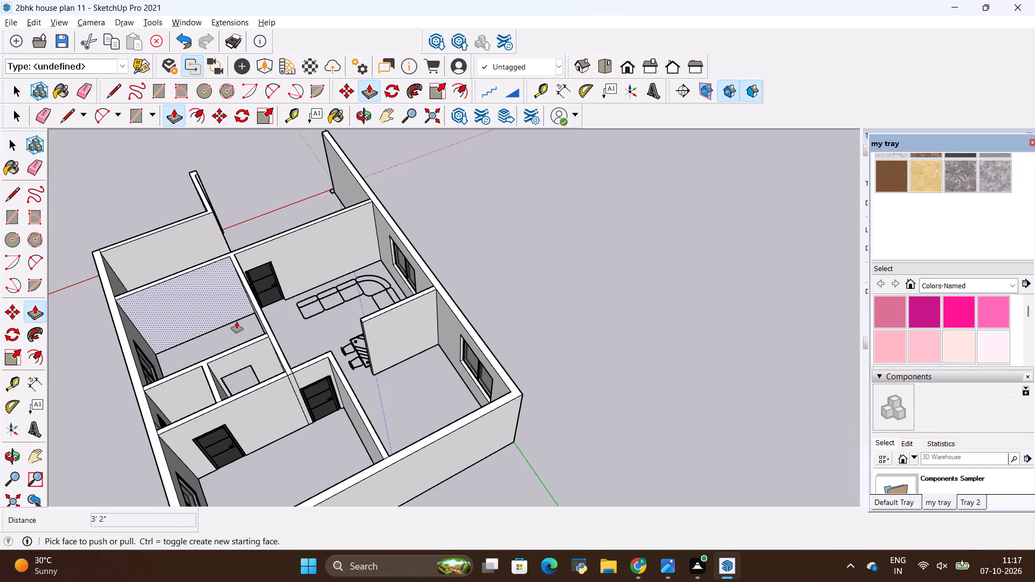
key("space")
left_click(211, 453)
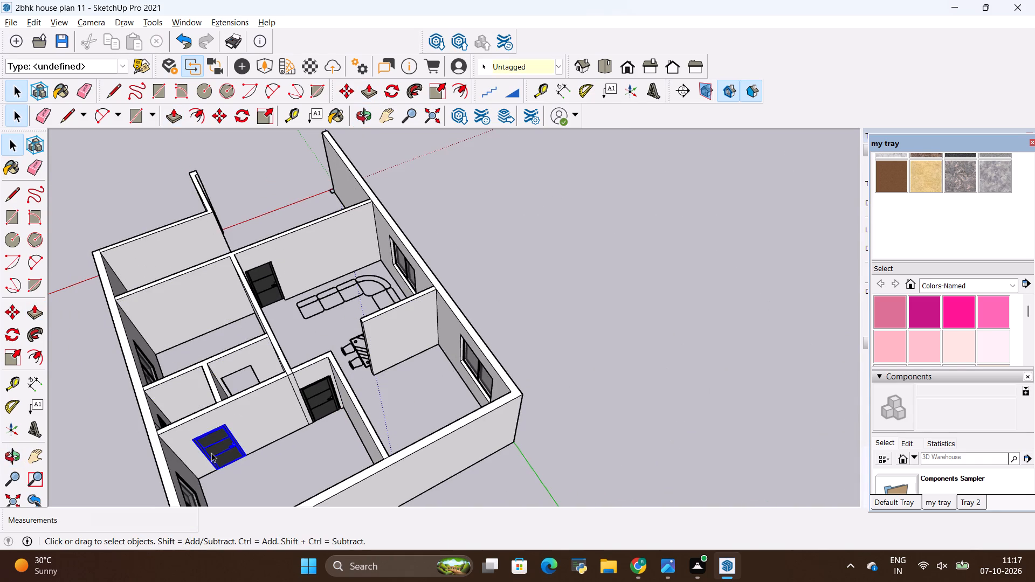
key("m")
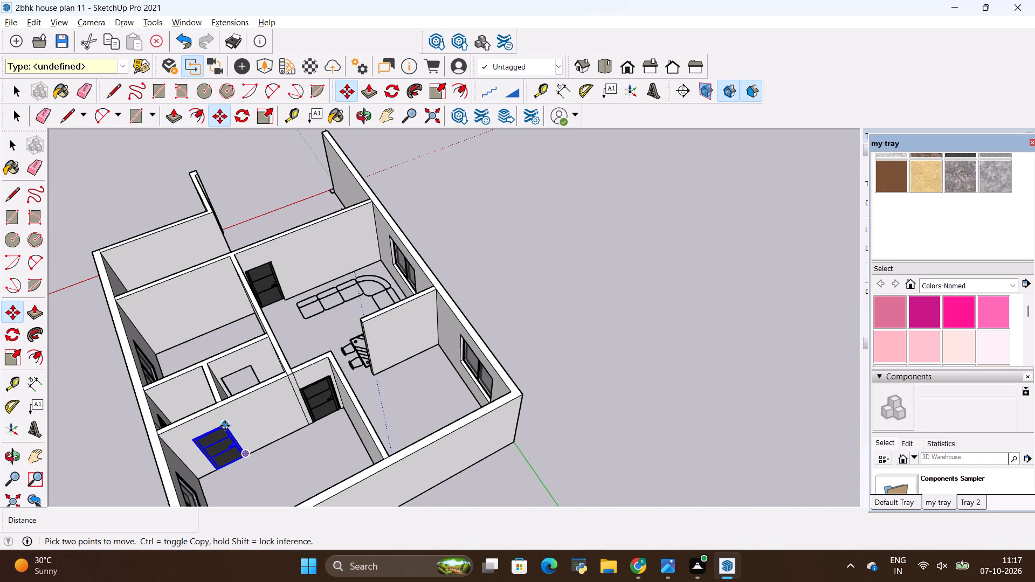
left_click(225, 426)
scroll(256, 356, "up", 12)
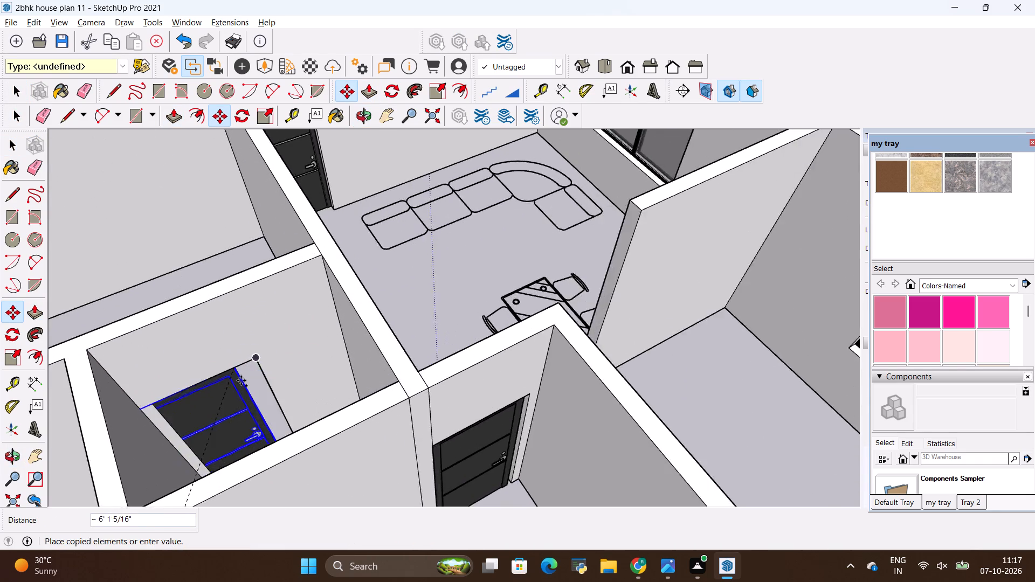
scroll(241, 380, "up", 3)
left_click(275, 338)
scroll(271, 338, "down", 4)
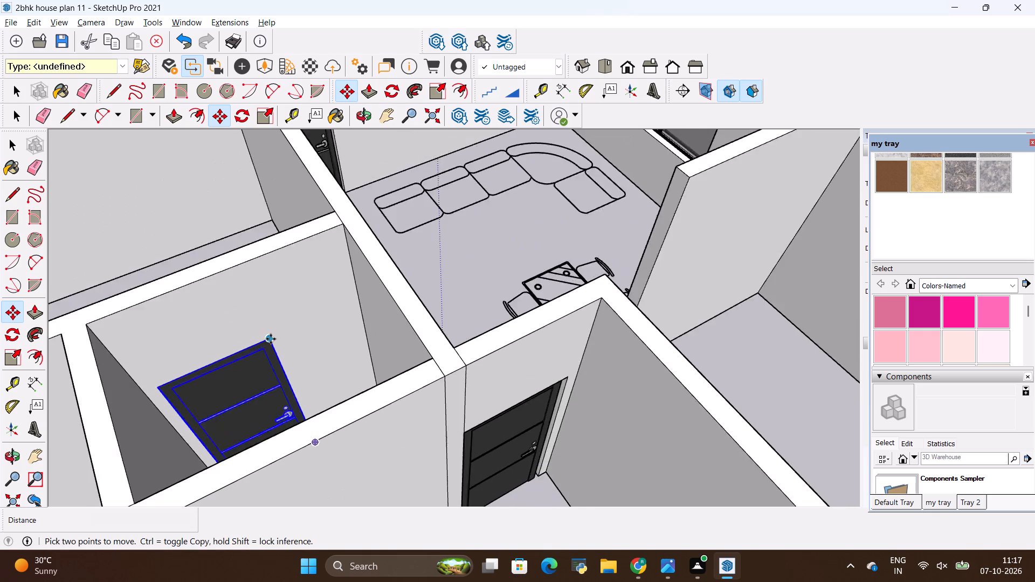
scroll(271, 339, "down", 12)
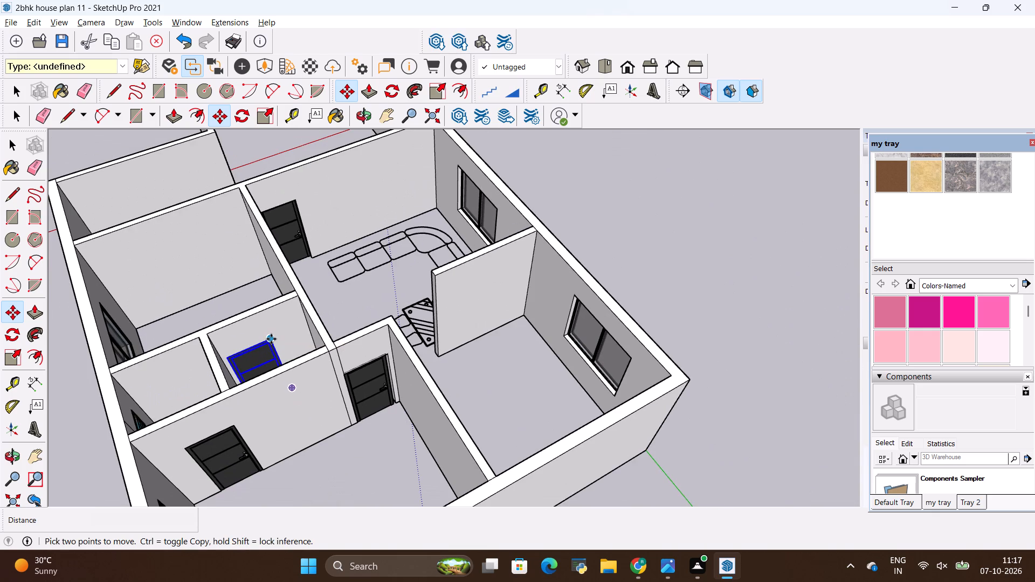
scroll(270, 339, "down", 6)
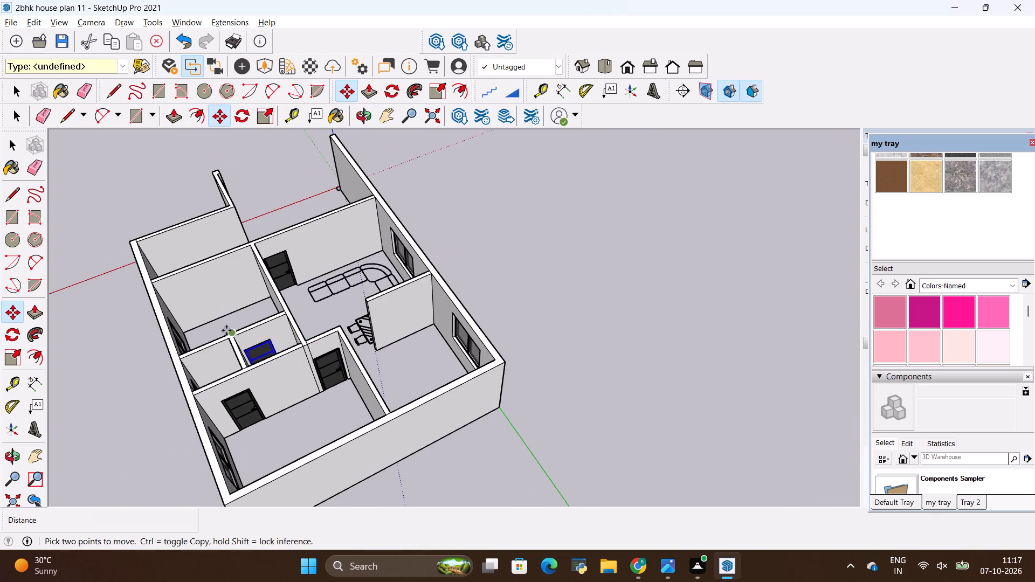
scroll(200, 327, "down", 4)
middle_click_drag(141, 372, 848, 311)
scroll(298, 402, "down", 6)
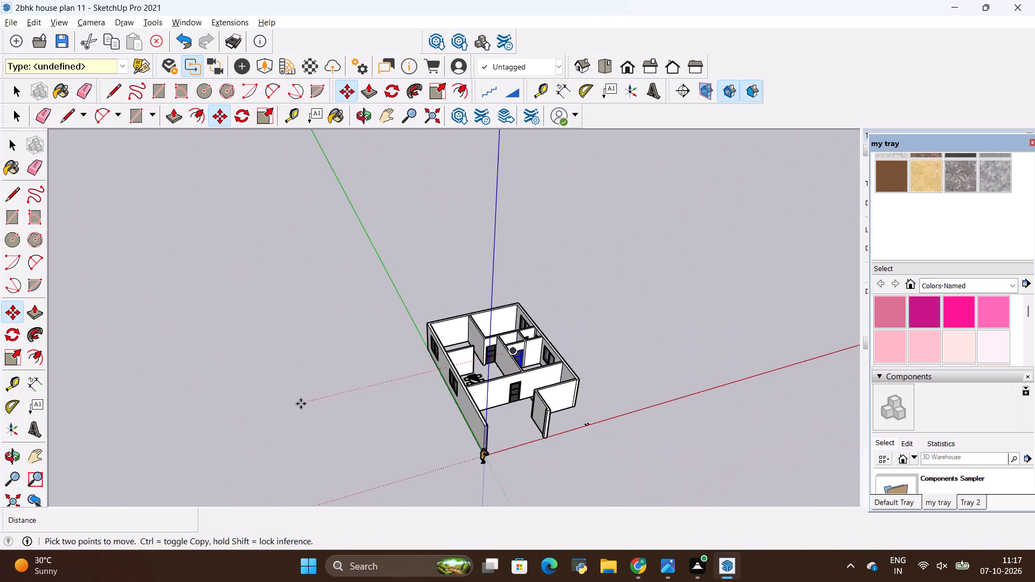
scroll(364, 396, "down", 4)
key("space")
left_click(556, 344)
Draw a 44' 3" by 30' rectangle over the wall tops from the front outer corner to the diagonally opposite rear corner.
scroll(473, 421, "up", 5)
middle_click_drag(491, 413, 372, 434)
scroll(385, 307, "up", 7)
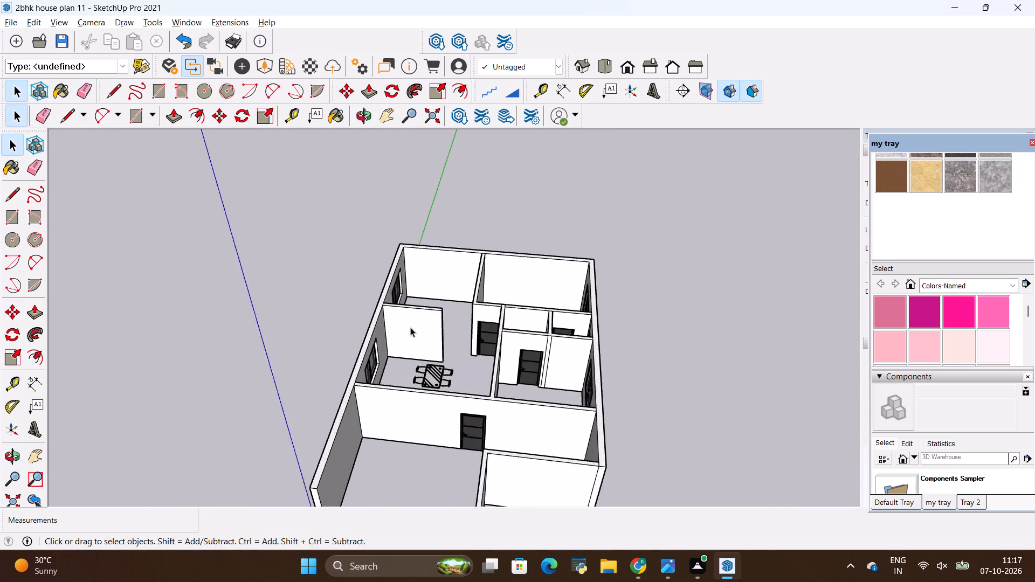
scroll(410, 327, "up", 2)
scroll(291, 319, "down", 6)
key("space")
scroll(348, 366, "up", 5)
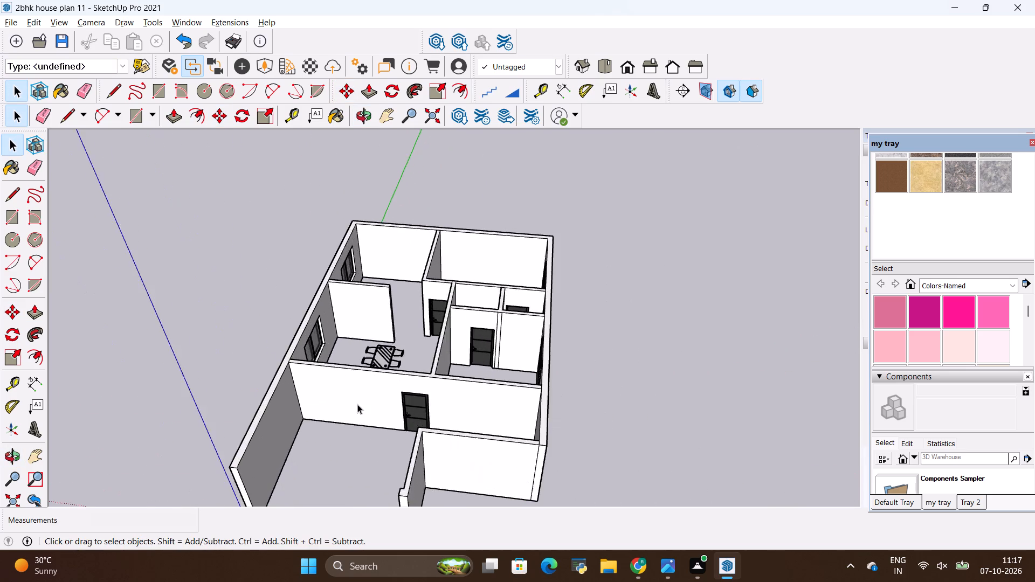
scroll(357, 404, "up", 2)
scroll(333, 417, "down", 9)
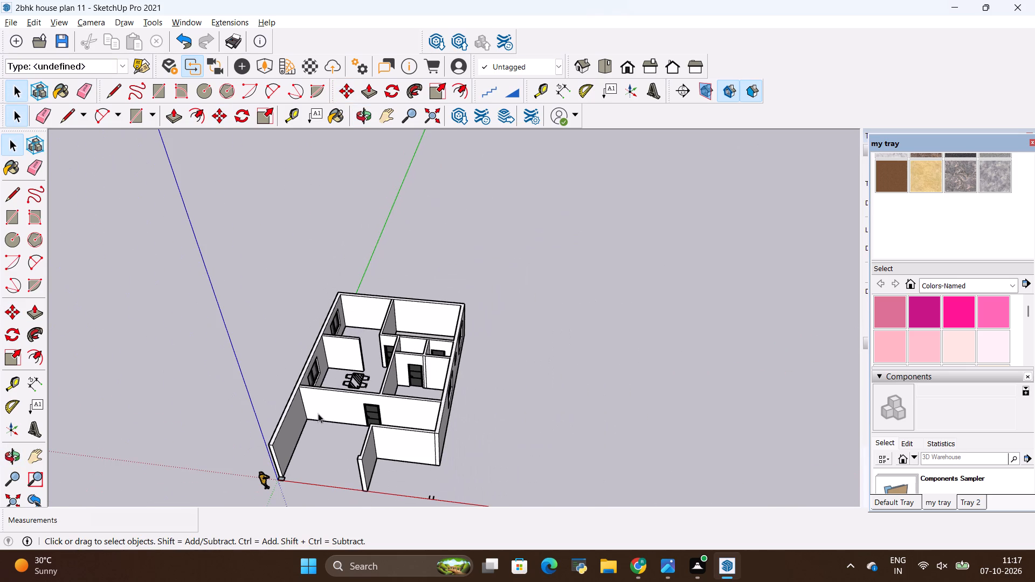
key("r")
scroll(292, 456, "up", 2)
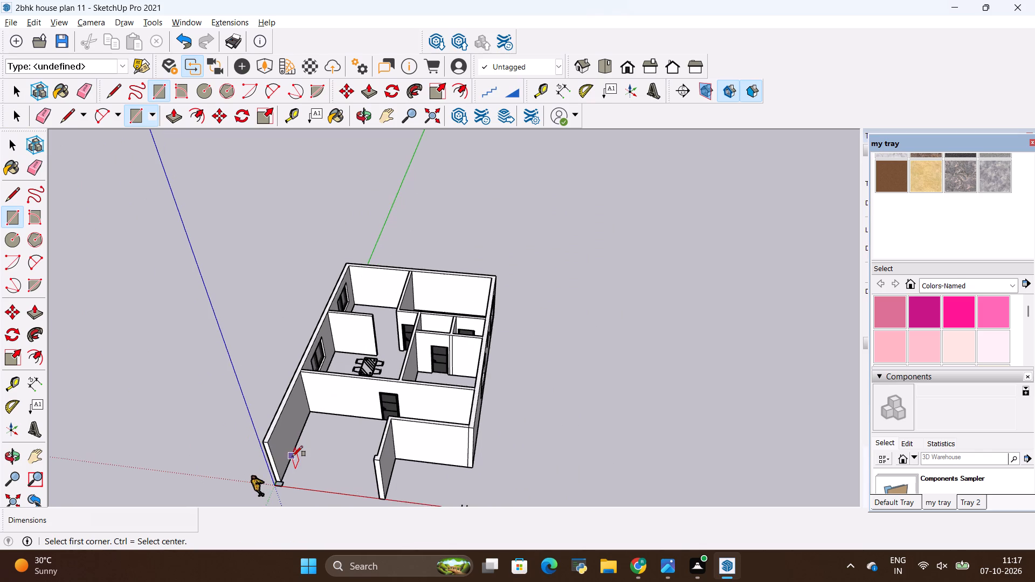
scroll(292, 456, "up", 8)
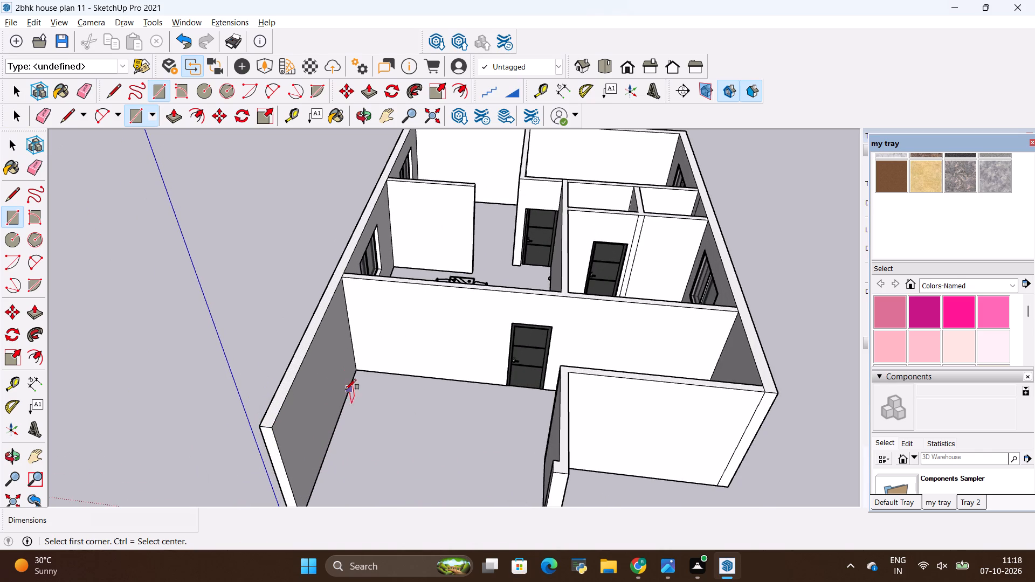
left_click(260, 427)
scroll(442, 414, "down", 9)
scroll(558, 266, "up", 3)
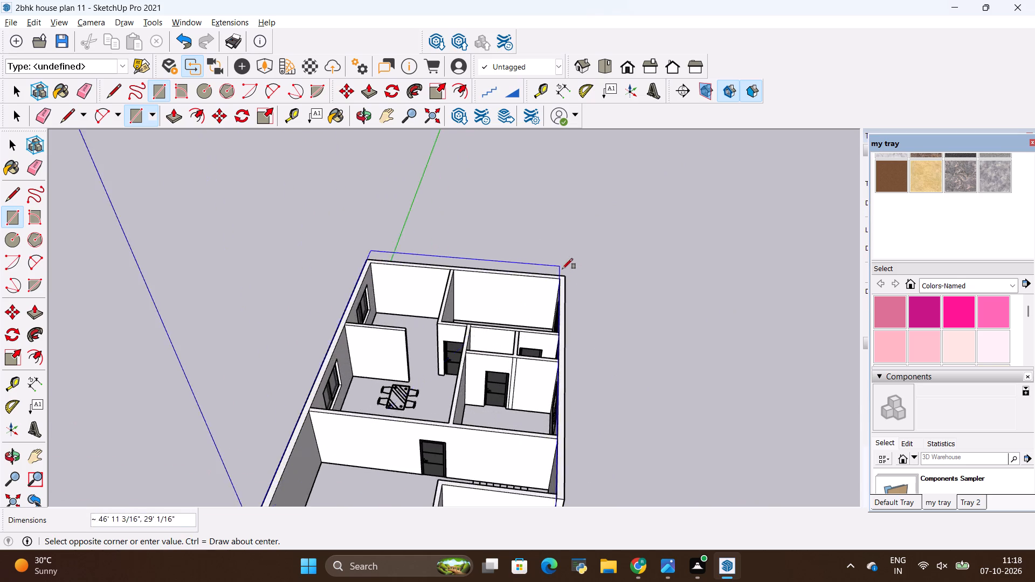
scroll(562, 269, "up", 3)
left_click(568, 275)
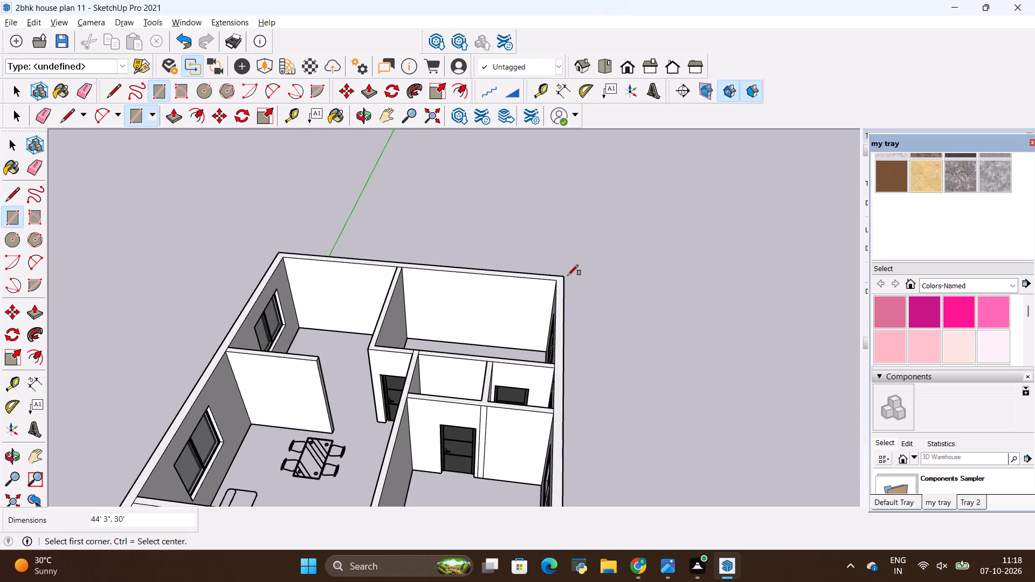
key("space")
left_click(224, 240)
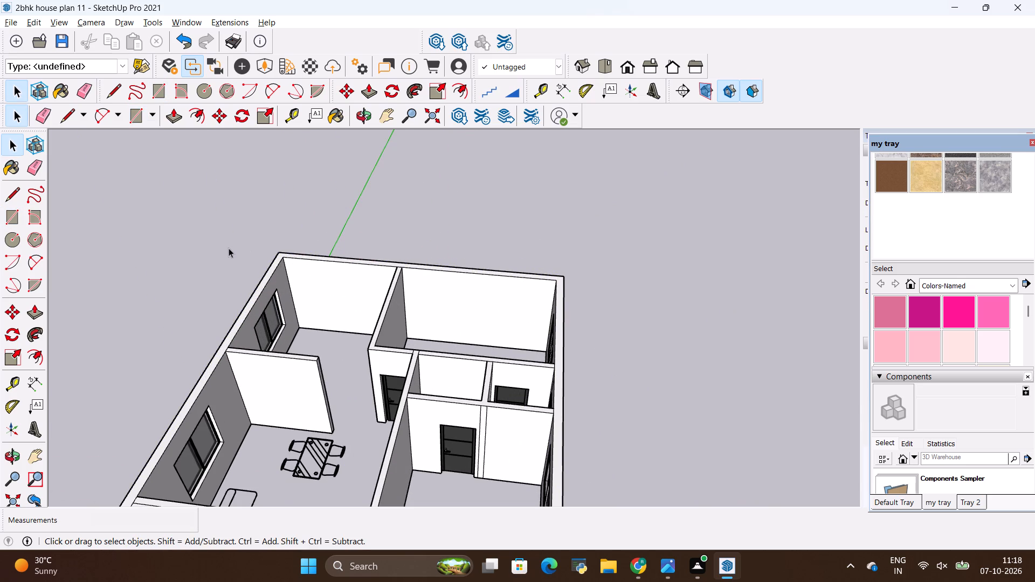
Undo the rectangle drawn over the wall tops.
scroll(230, 248, "down", 5)
key("alt+BackSpace")
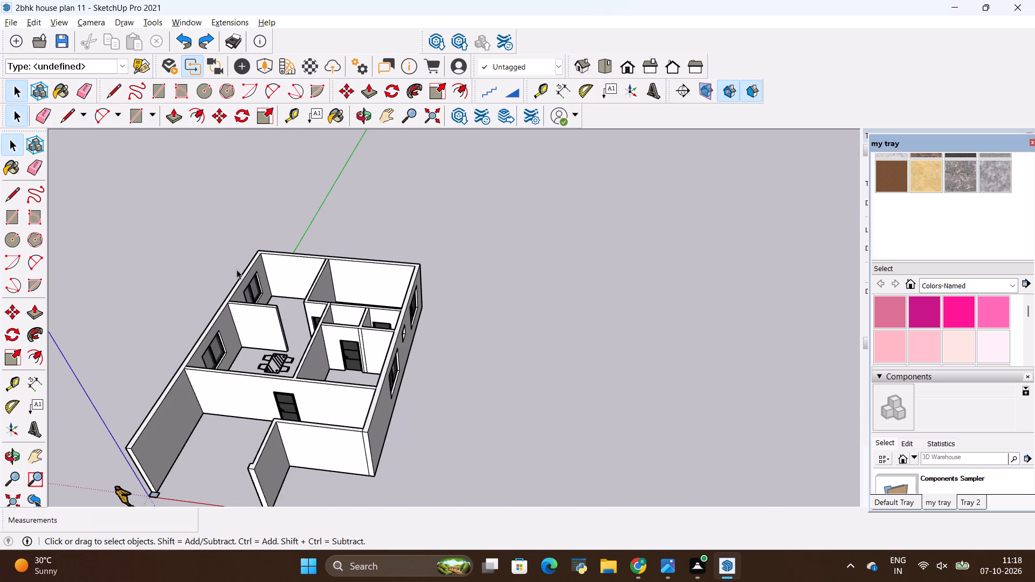
key("space")
Group all the connected walls together with every window, door and ventilator, then clear the selection.
key("space")
triple_click(258, 393)
triple_click(258, 393)
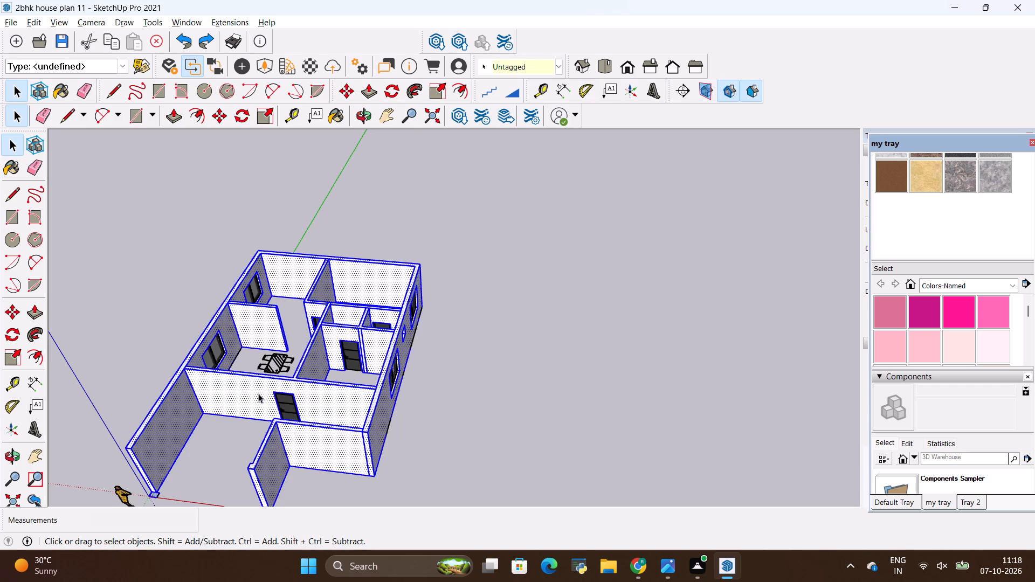
left_click(258, 393)
scroll(220, 360, "up", 4)
left_click(202, 343, "ctrl")
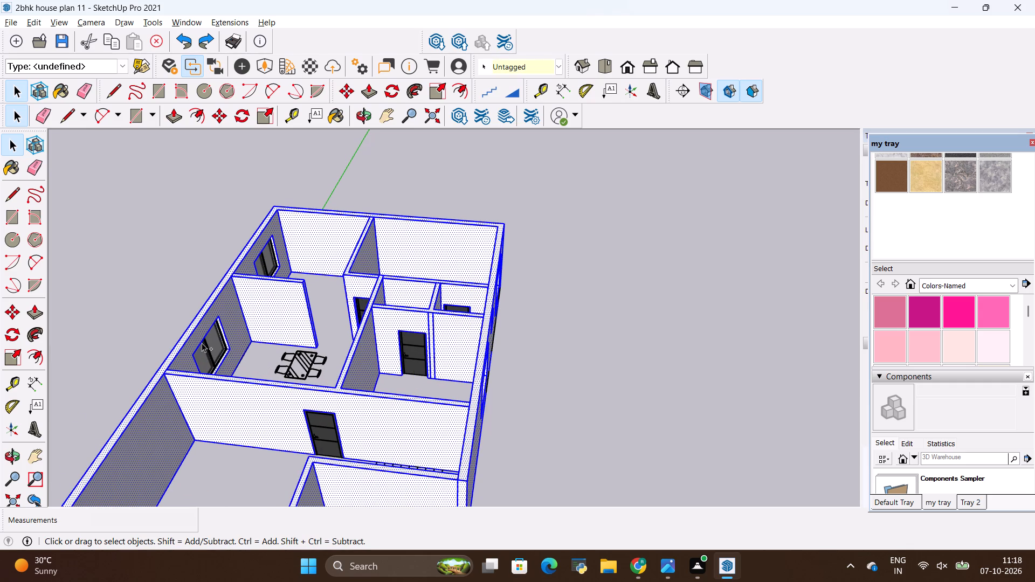
left_click(209, 342, "ctrl")
left_click(270, 254, "ctrl")
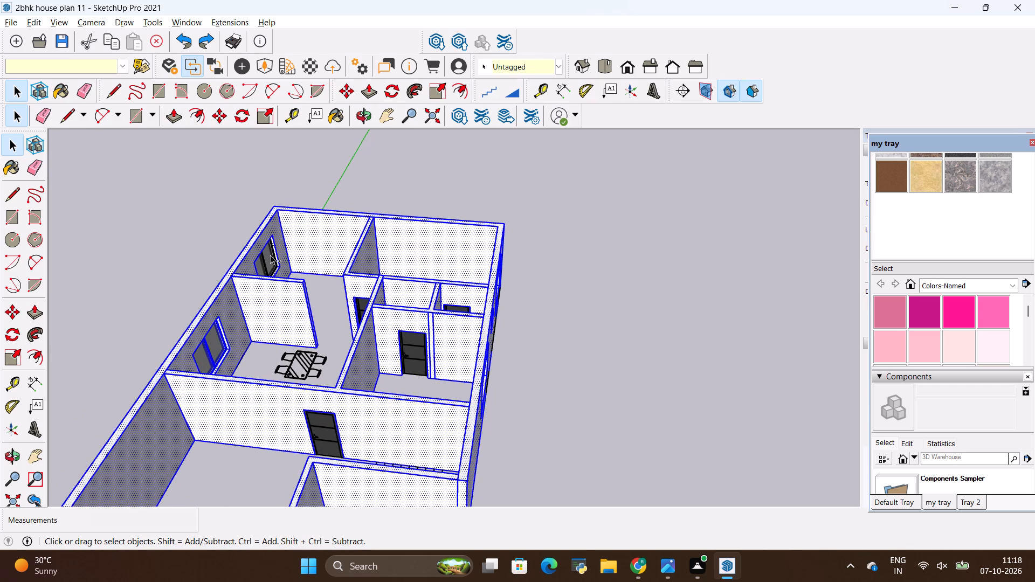
scroll(405, 353, "up", 3, "ctrl")
left_click(417, 356, "ctrl")
scroll(479, 285, "up", 4, "ctrl")
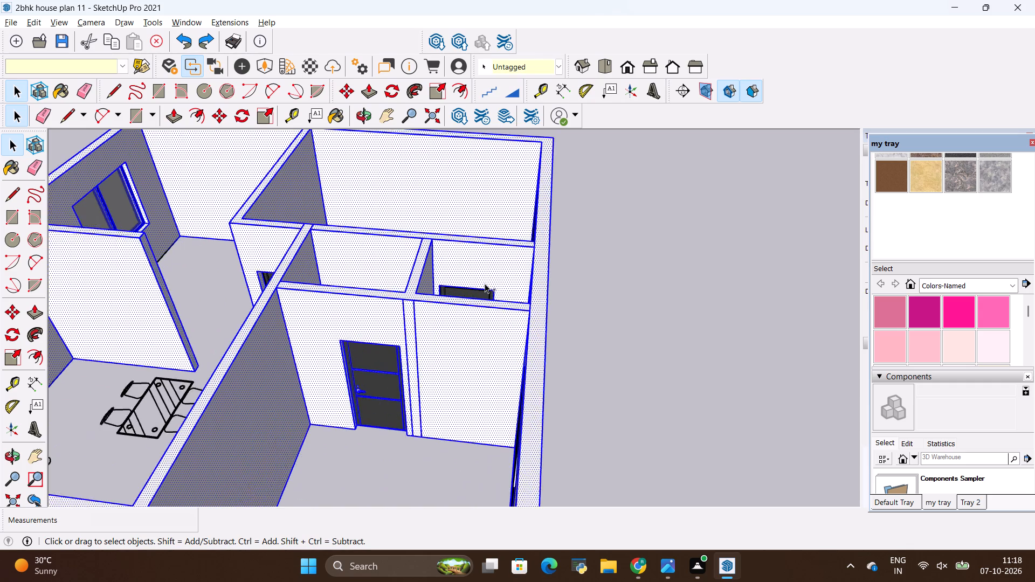
scroll(485, 283, "up", 3, "ctrl")
left_click(477, 296, "ctrl")
scroll(471, 294, "up", 1, "ctrl")
scroll(471, 294, "down", 7, "ctrl")
middle_click_drag(220, 308, 297, 355, "ctrl")
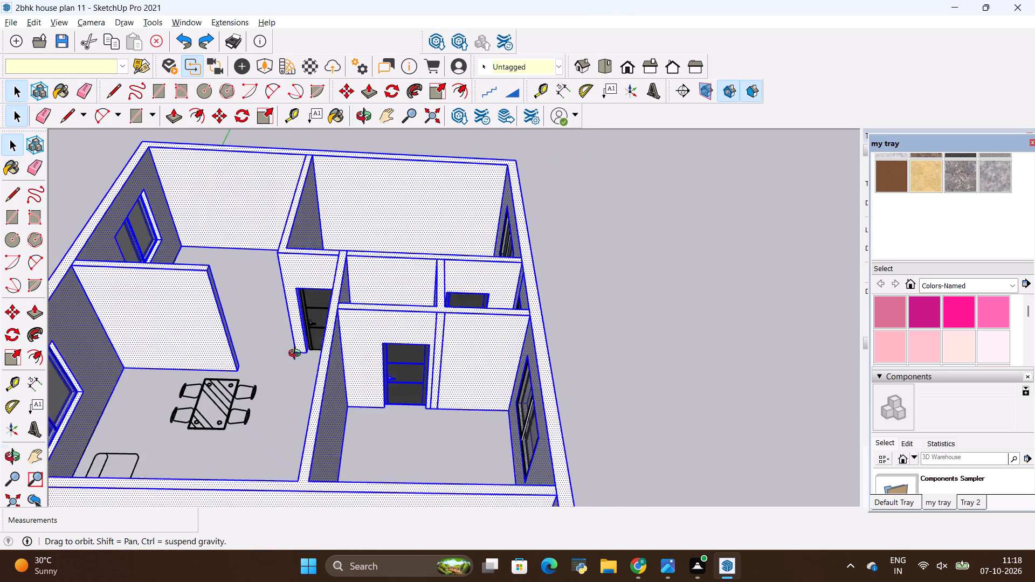
middle_click_drag(297, 355, 359, 347, "ctrl")
left_click(313, 306, "ctrl")
scroll(317, 304, "down", 6, "ctrl")
scroll(431, 283, "up", 6, "ctrl")
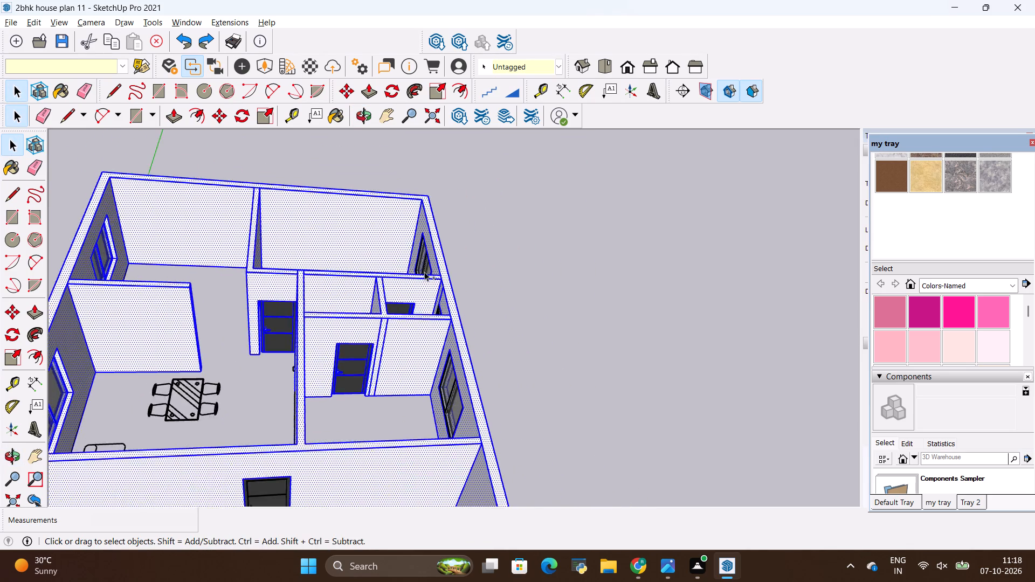
scroll(424, 272, "up", 2, "ctrl")
left_click(425, 266, "ctrl")
scroll(425, 266, "down", 4, "ctrl")
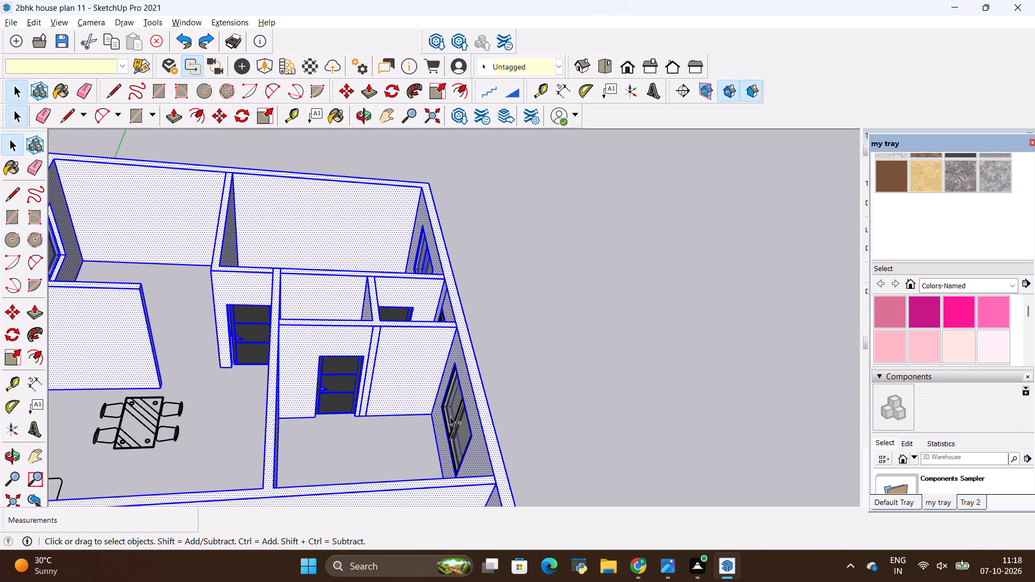
left_click(450, 417, "ctrl")
middle_click_drag(527, 378, 192, 236, "ctrl")
scroll(454, 307, "up", 5, "ctrl")
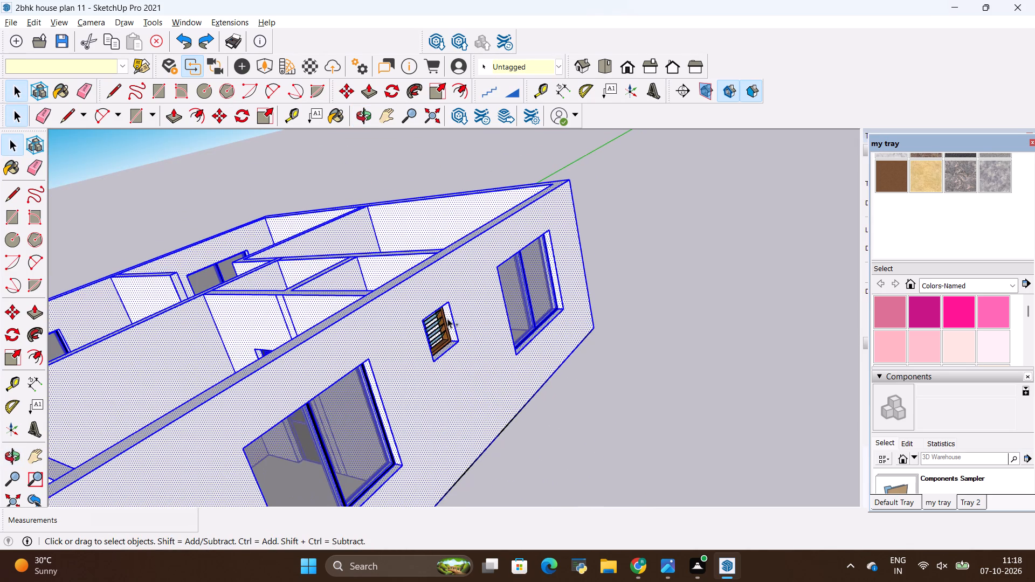
left_click(440, 330, "ctrl")
scroll(470, 304, "down", 11, "ctrl")
middle_click_drag(320, 327, 498, 434, "ctrl")
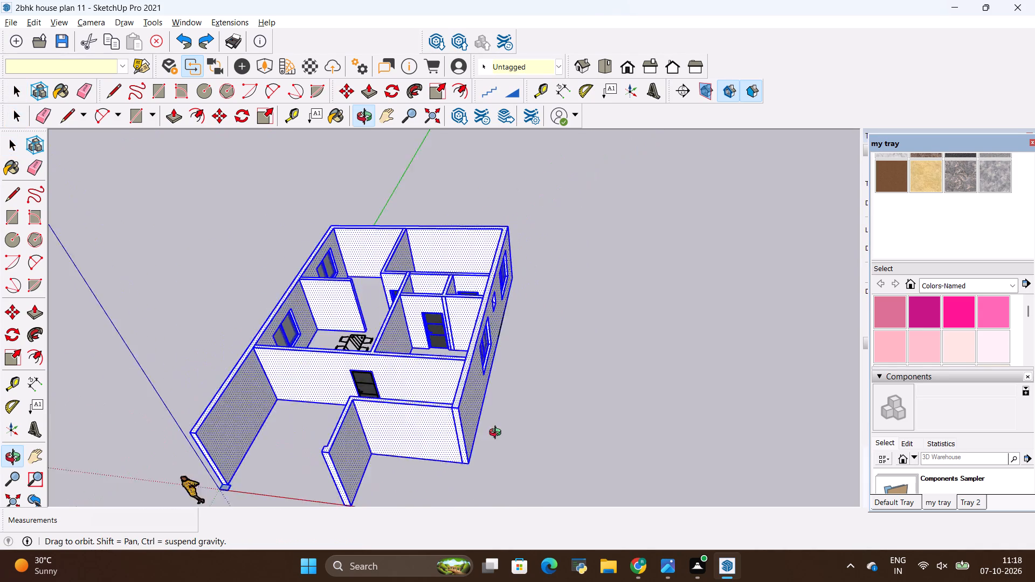
middle_click_drag(498, 434, 643, 394, "ctrl")
scroll(401, 419, "up", 4, "ctrl")
left_click(419, 386, "ctrl")
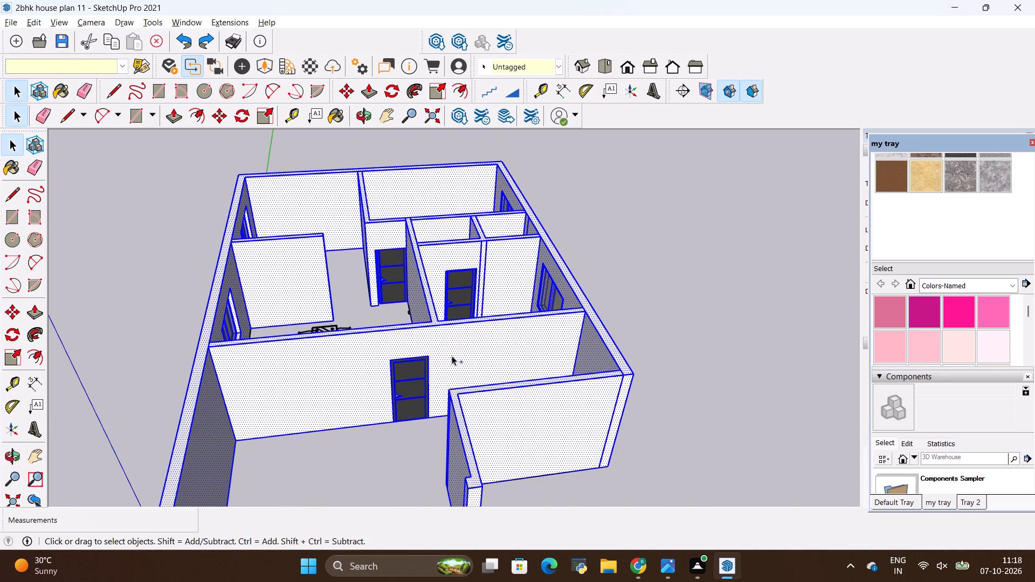
middle_click_drag(438, 245, 523, 482, "ctrl")
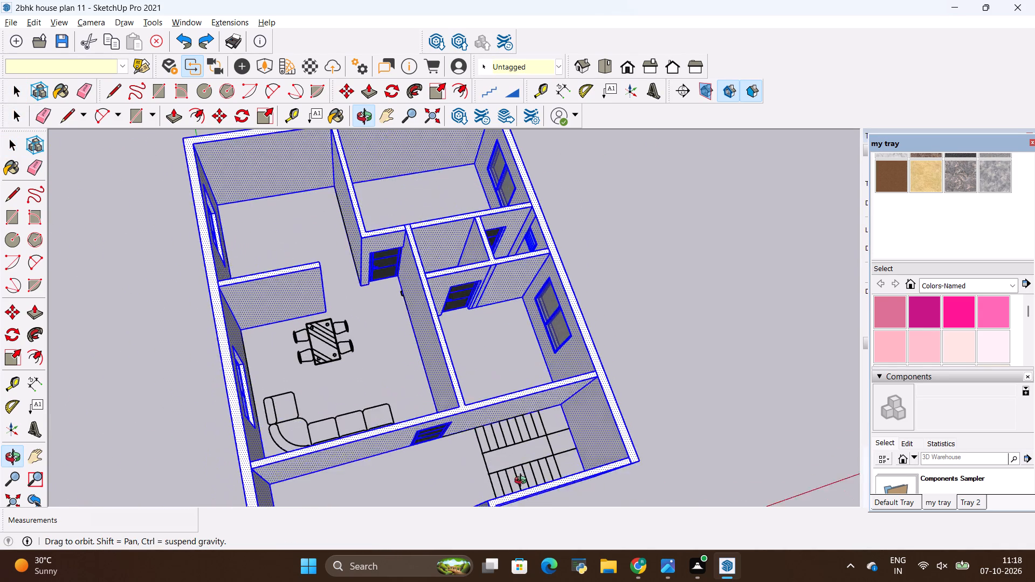
middle_click_drag(523, 482, 387, 265, "ctrl")
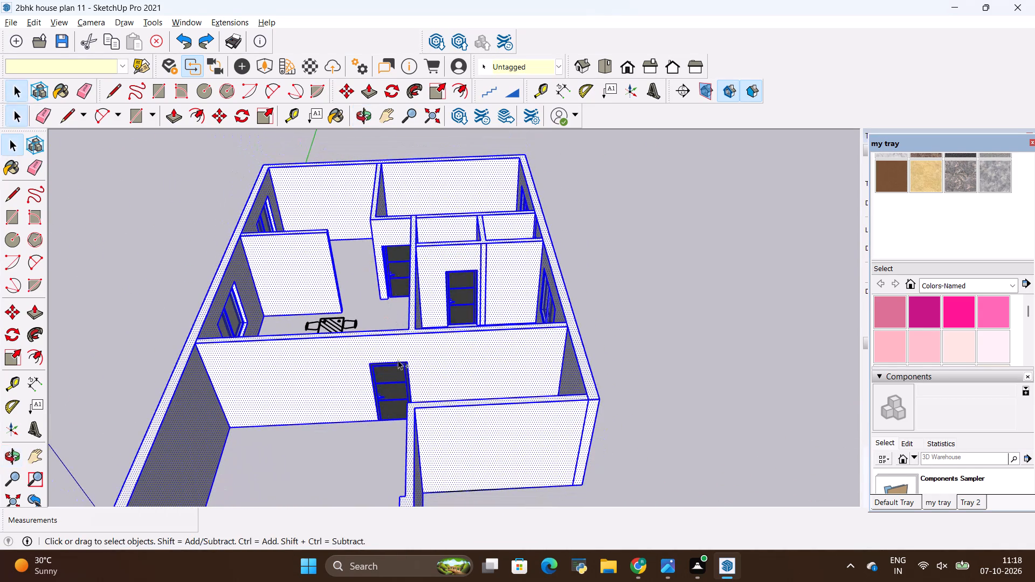
right_click(394, 369)
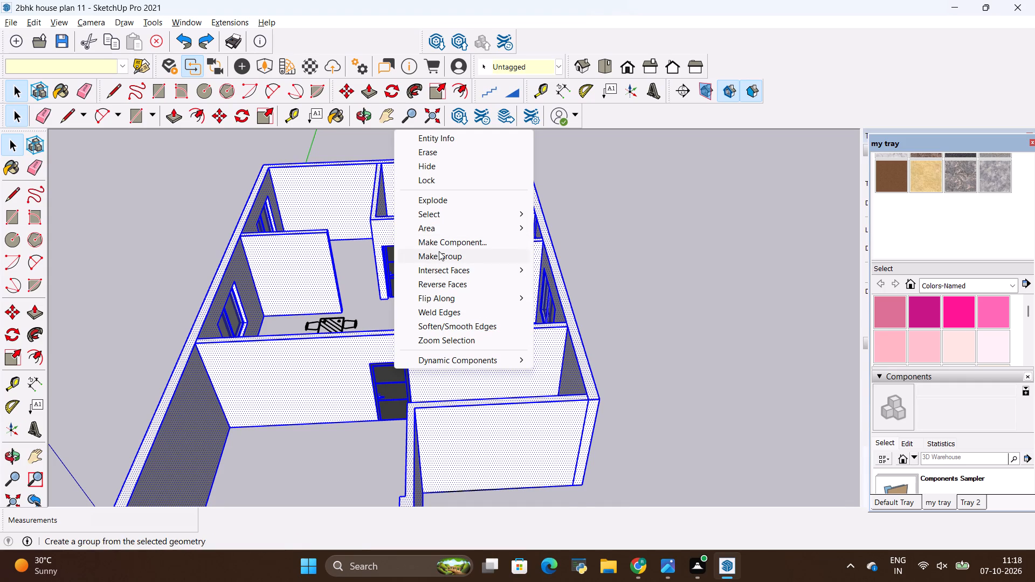
left_click(439, 251)
scroll(333, 244, "down", 6)
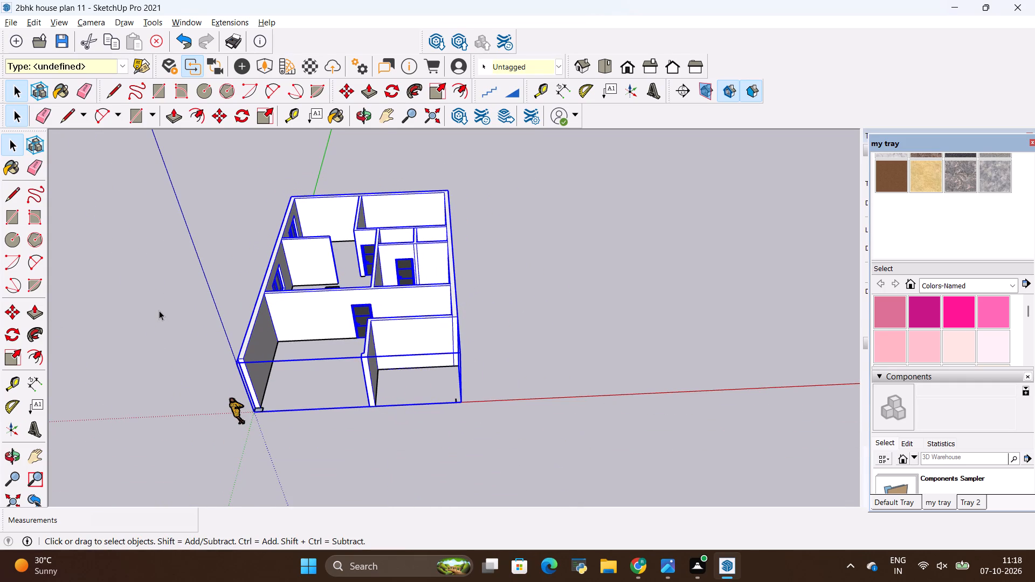
left_click(159, 310)
Draw a 44' 3" by 30' rectangle over the wall tops from the front outer corner to the diagonally opposite rear corner.
middle_click_drag(159, 308, 467, 375)
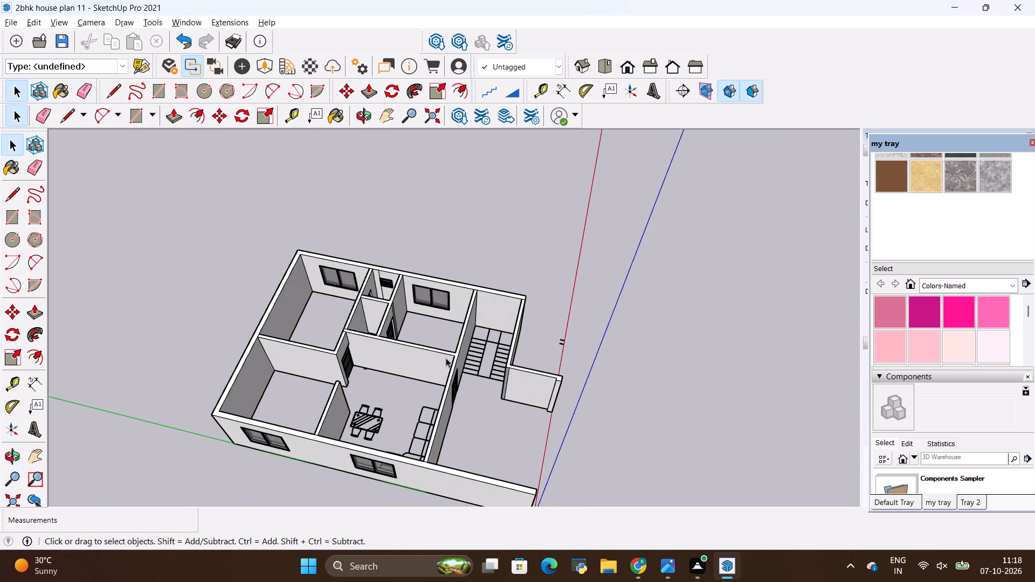
middle_click_drag(433, 335, 244, 274)
key("r")
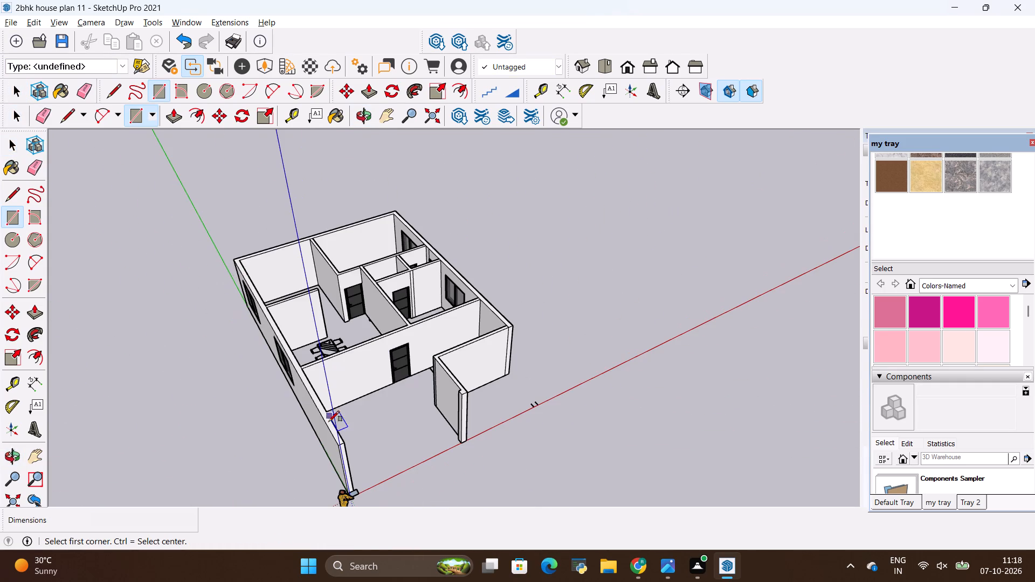
scroll(346, 444, "up", 7)
left_click(331, 447)
scroll(330, 448, "down", 3)
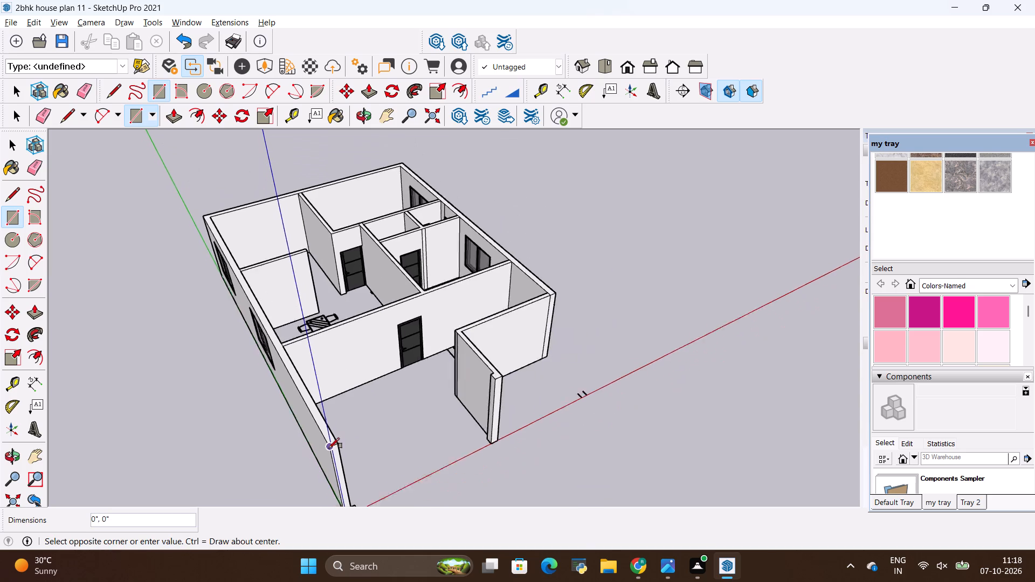
scroll(329, 448, "down", 8)
scroll(366, 268, "up", 8)
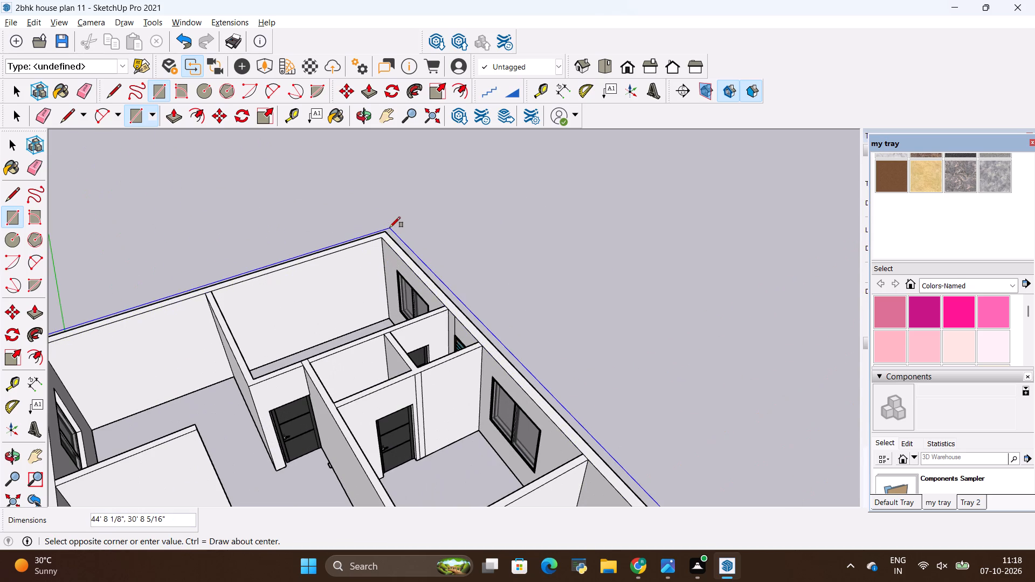
left_click(387, 230)
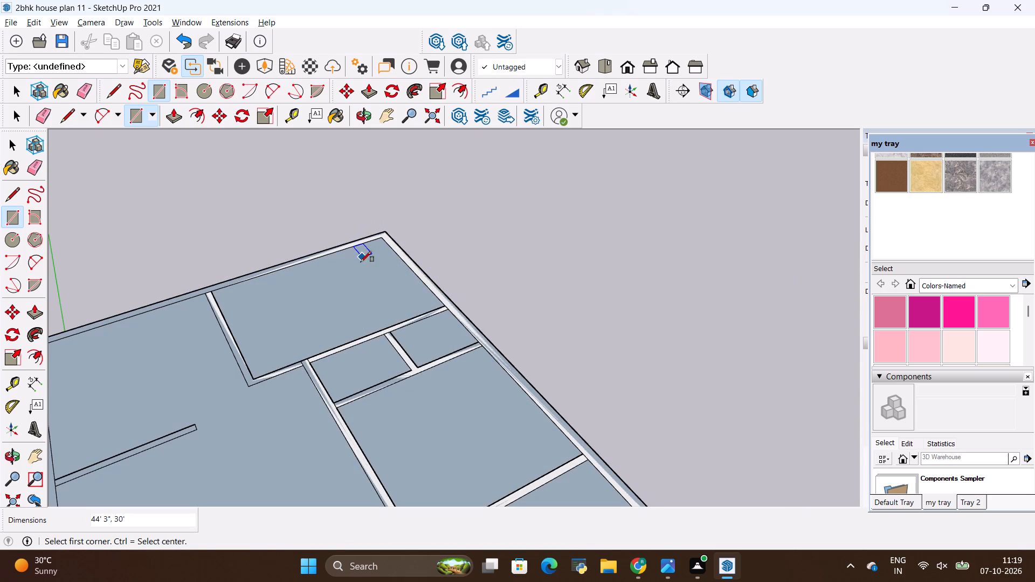
Push/Pull the rectangle over the wall tops 9" to form a slab.
key("p")
left_click(358, 272)
key("BackSpace")
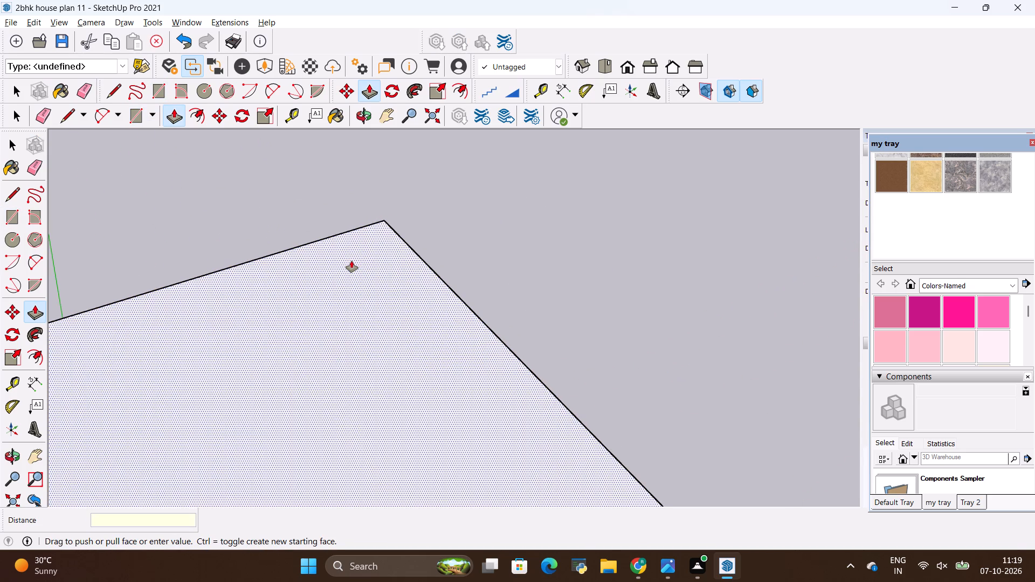
key("9")
key("shift+quotedbl")
key("Return")
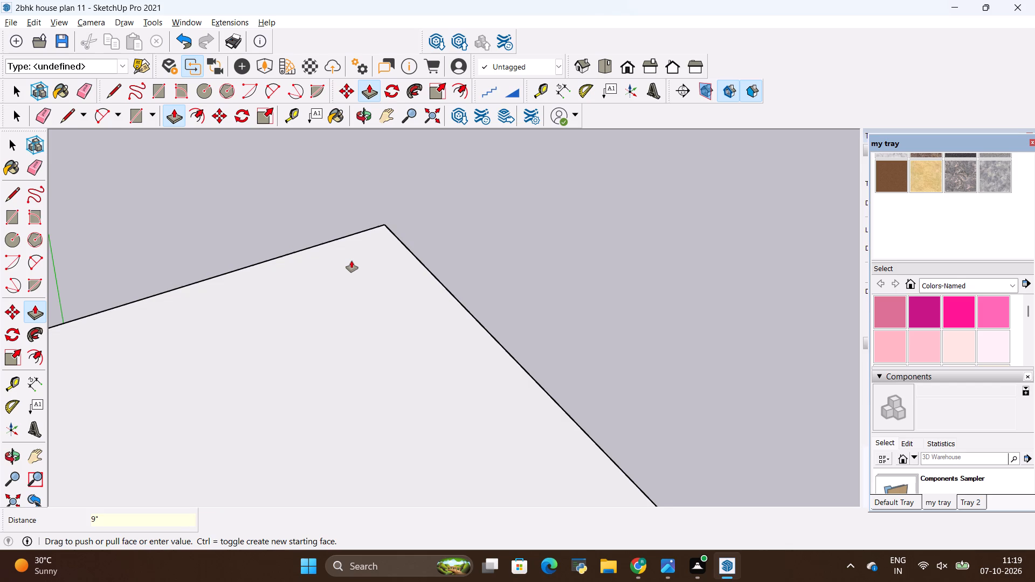
Select the whole slab with its connected faces and edges and make it a group.
key("space")
triple_click(310, 320)
triple_click(310, 320)
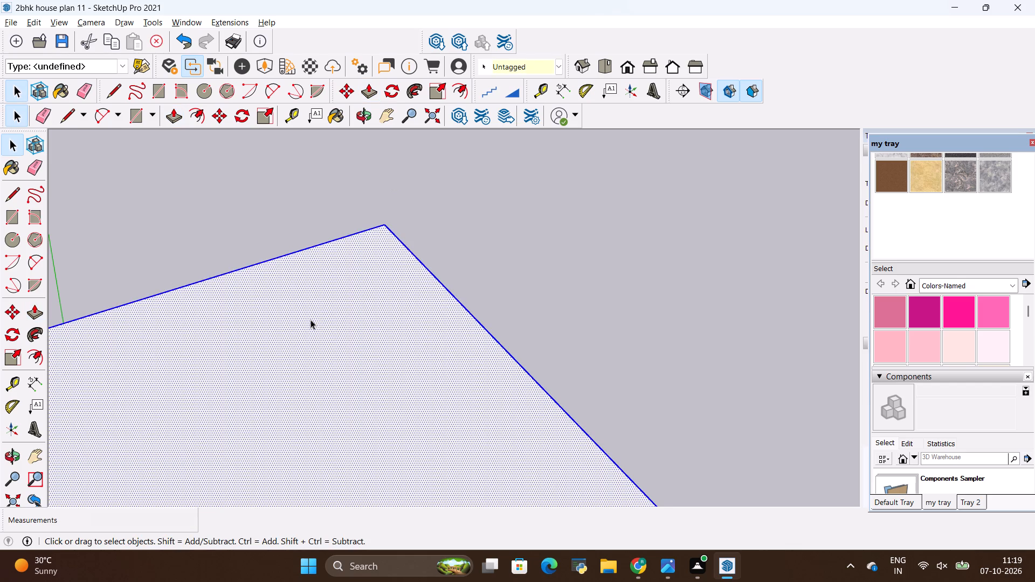
scroll(310, 314, "down", 13)
scroll(327, 288, "up", 4)
right_click(334, 296)
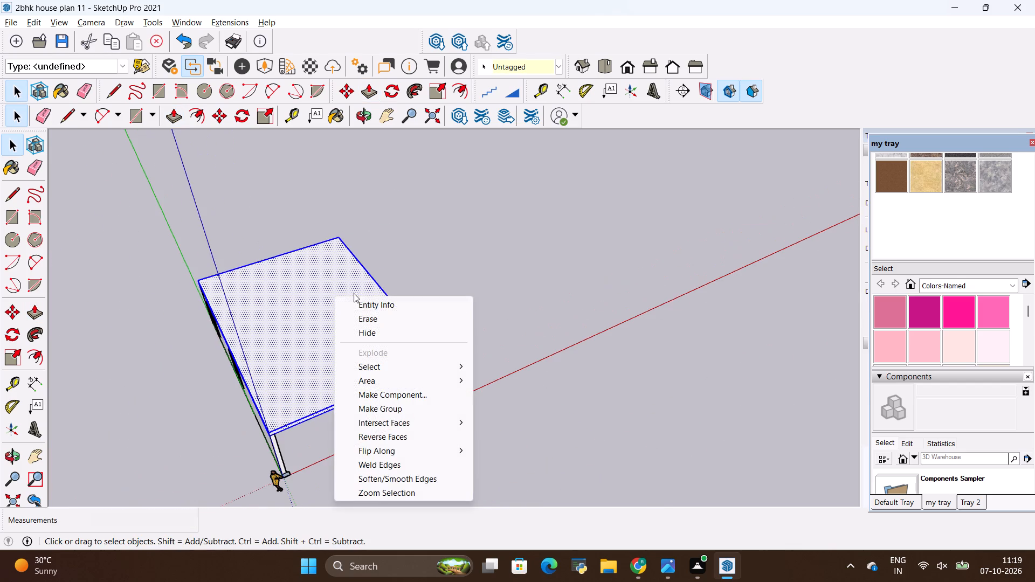
left_click(405, 403)
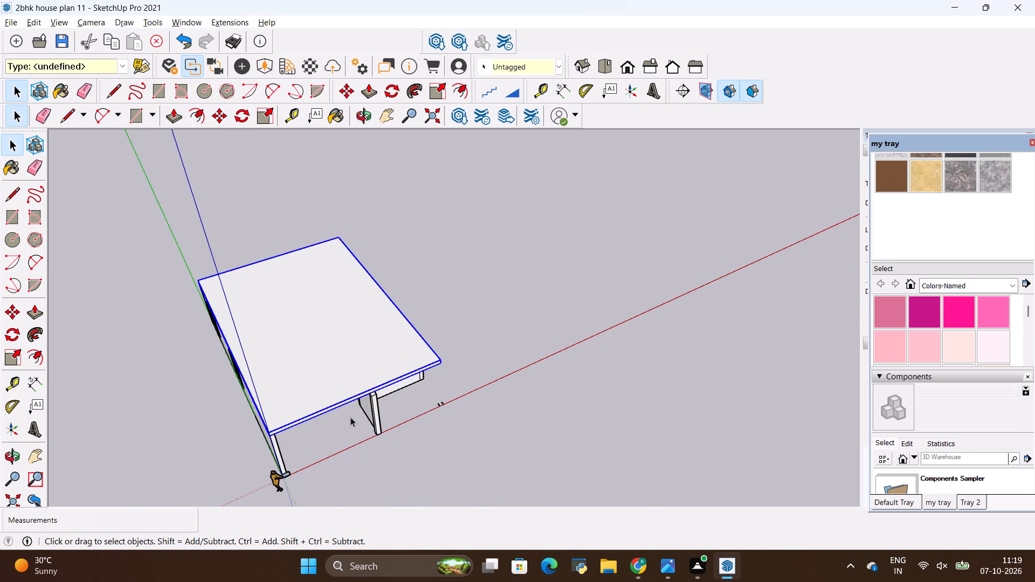
Move the slab group 10' 9" down by its top front corner to the base of the front wall end near the origin.
key("m")
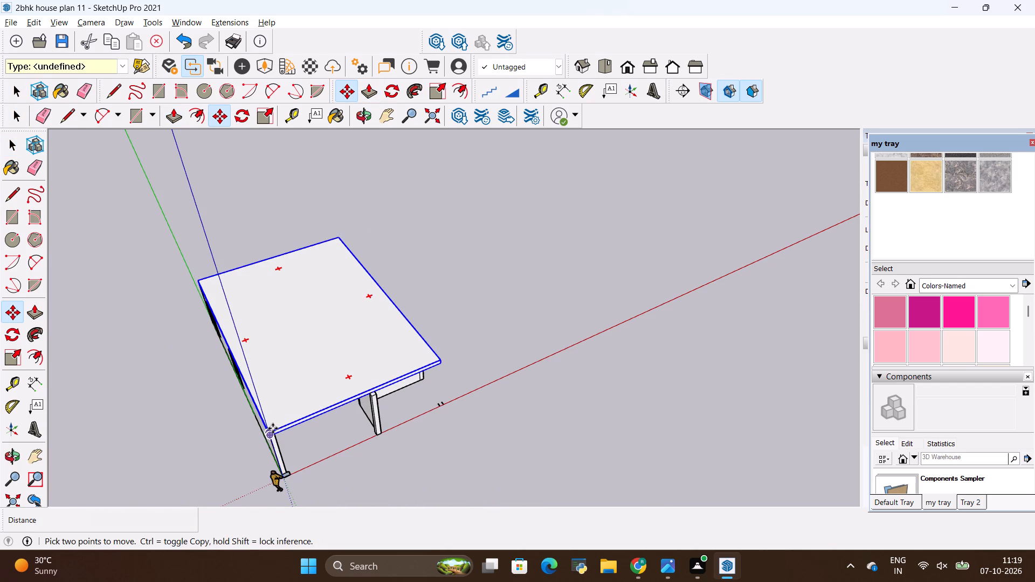
key("m")
left_click(271, 431)
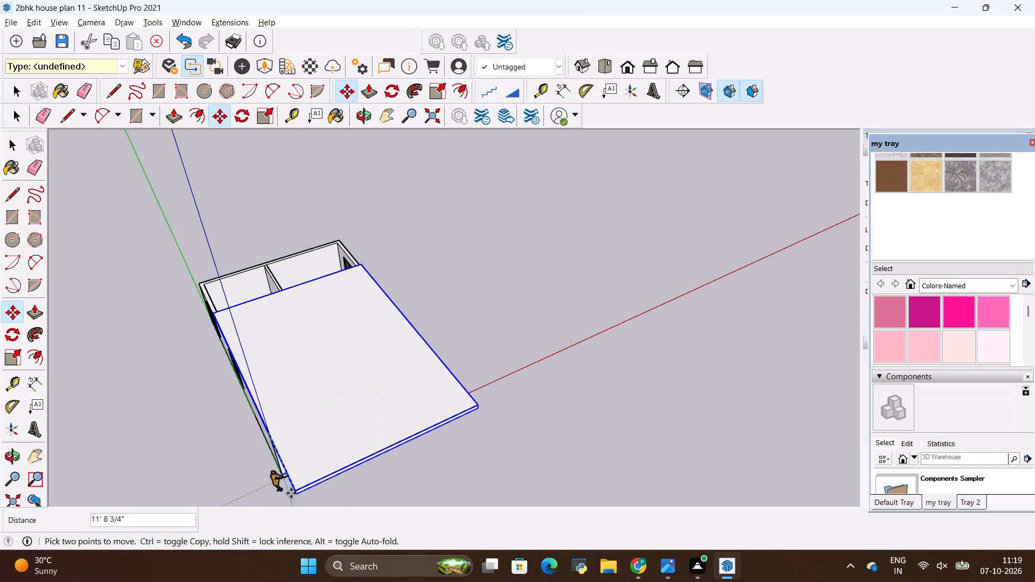
scroll(291, 493, "up", 1)
middle_click_drag(291, 493, 170, 290)
scroll(215, 365, "up", 6)
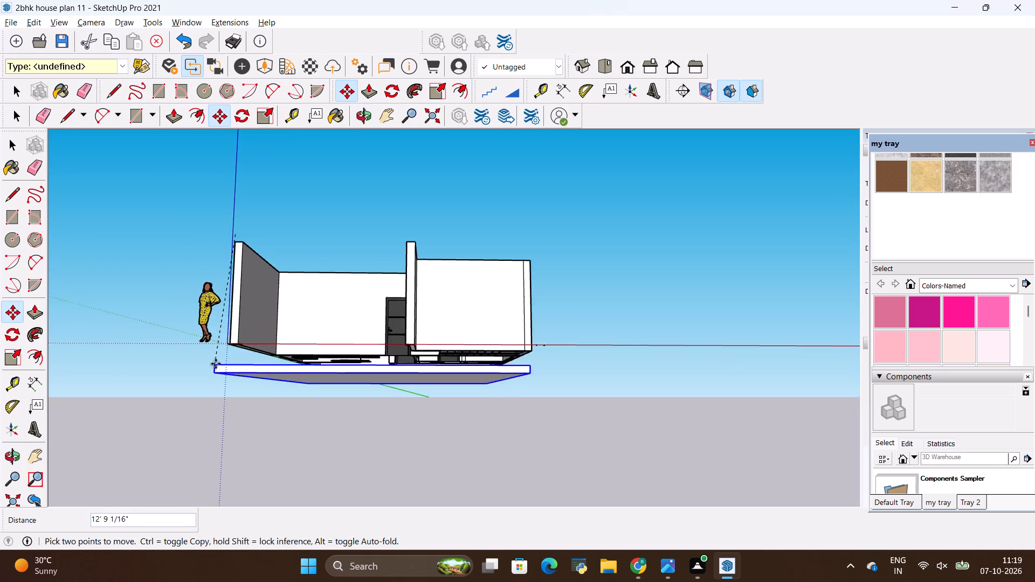
scroll(216, 364, "up", 18)
middle_click_drag(251, 306, 252, 307)
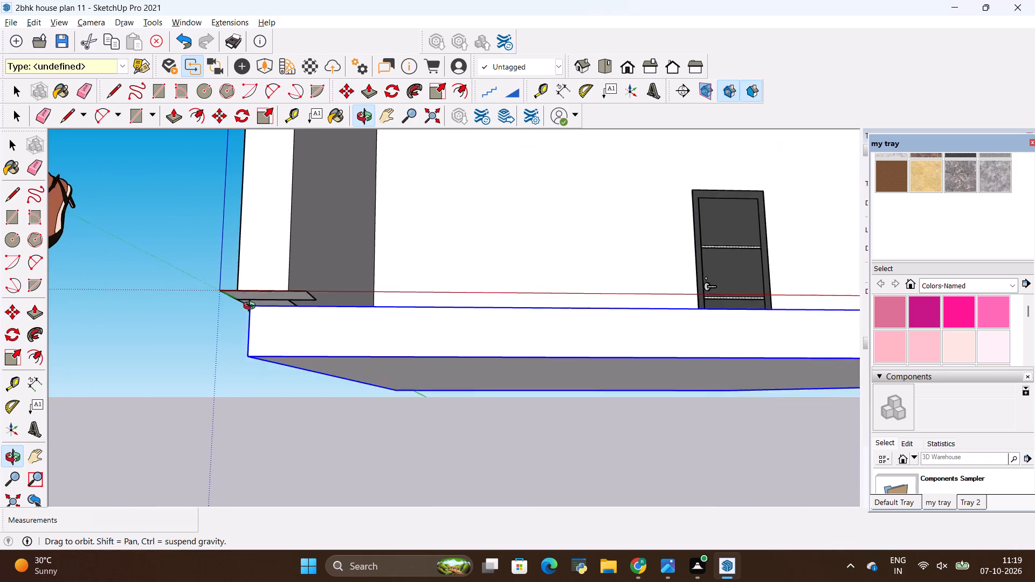
middle_click_drag(252, 307, 284, 490)
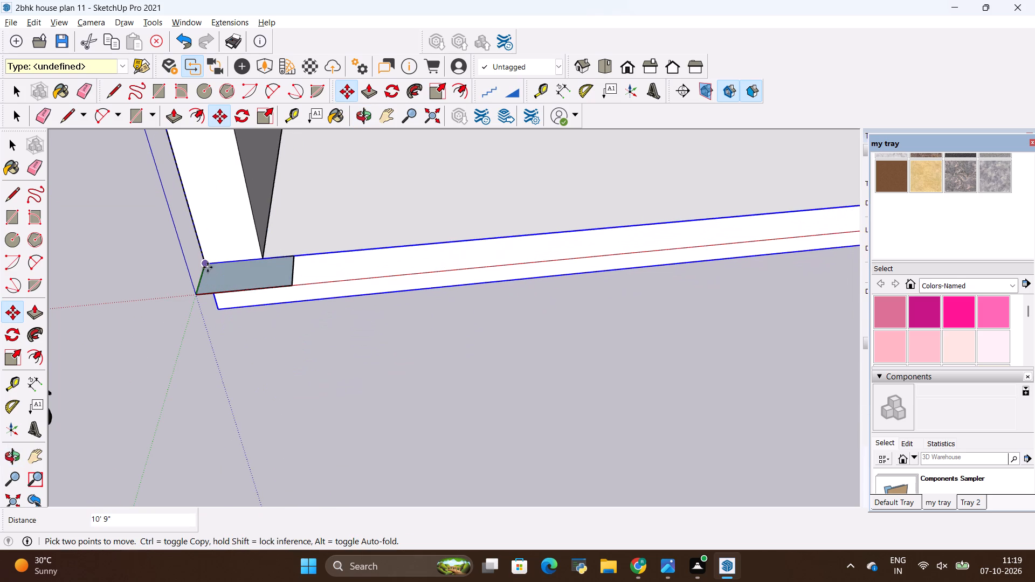
left_click(208, 267)
Inside the wall group, erase the bottom edge and face of the front wall end near the origin, and close the group.
key("space")
double_click(231, 281)
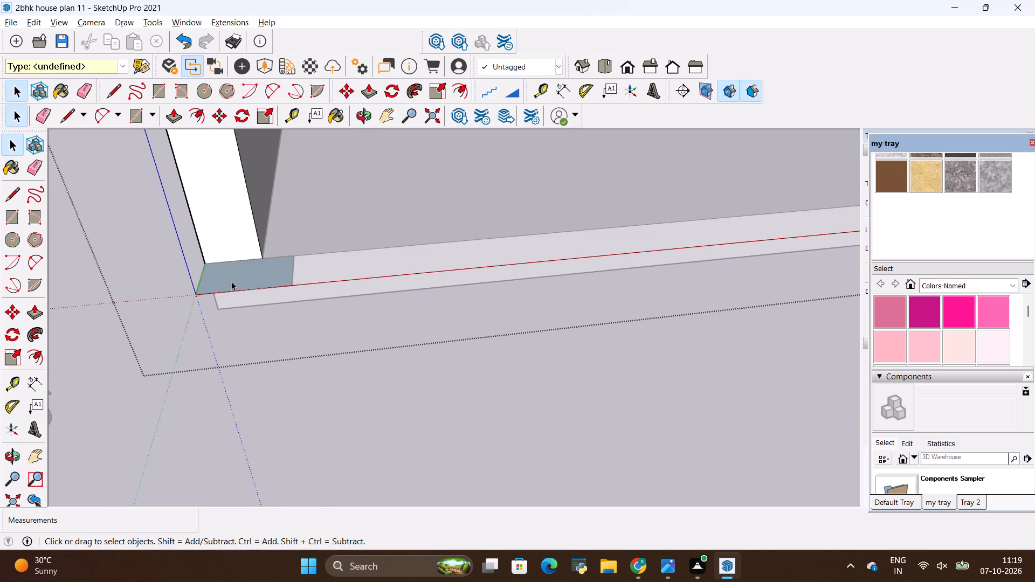
left_click(231, 281)
triple_click(231, 281)
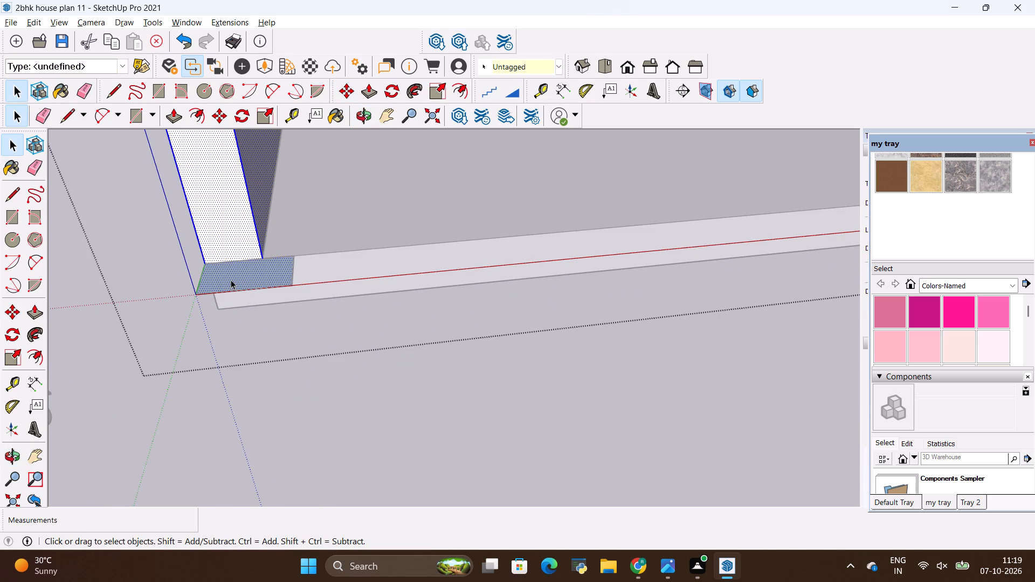
left_click(231, 279)
triple_click(217, 268)
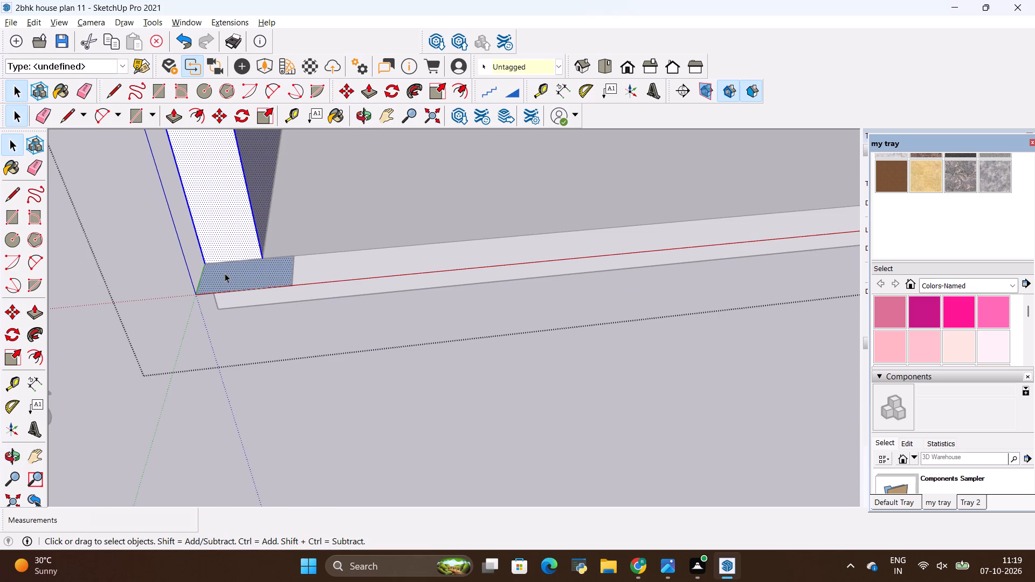
triple_click(226, 275)
left_click(228, 240)
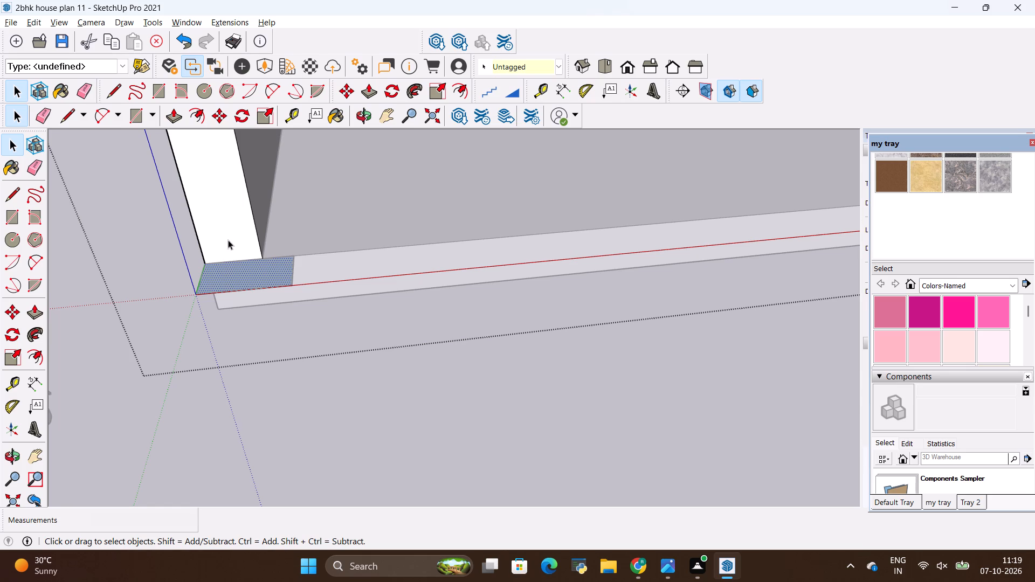
left_click(236, 275)
key("e")
left_click_drag(237, 275, 241, 279)
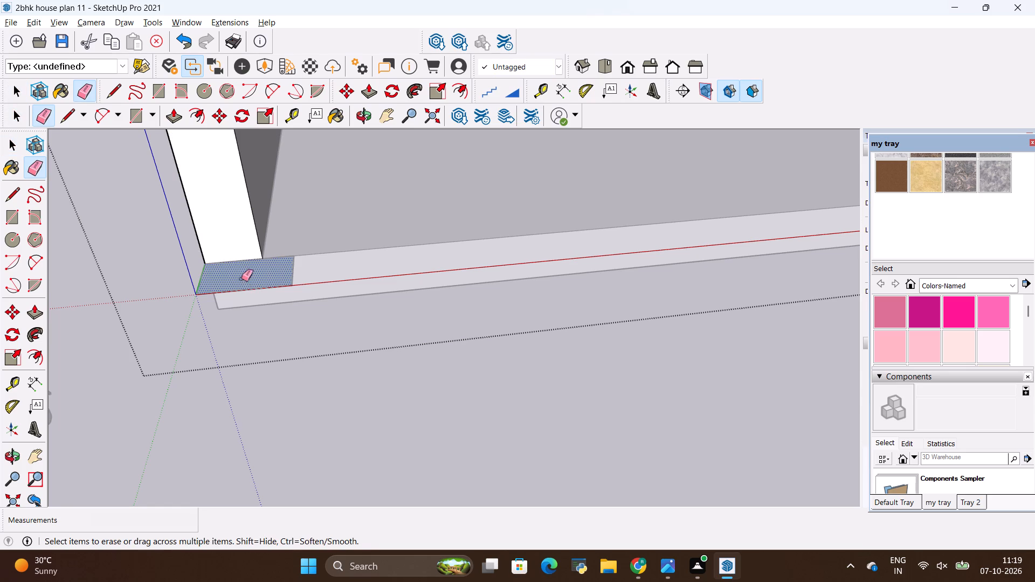
left_click_drag(241, 279, 248, 287)
left_click_drag(244, 290, 246, 297)
left_click_drag(215, 276, 213, 280)
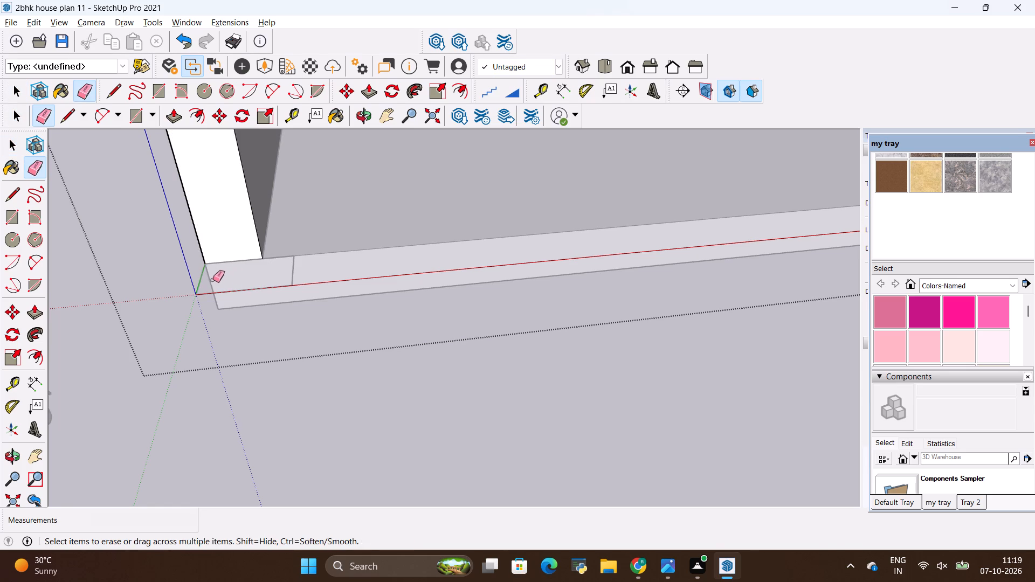
left_click_drag(213, 280, 189, 276)
left_click_drag(280, 280, 297, 281)
left_click_drag(295, 278, 281, 275)
key("space")
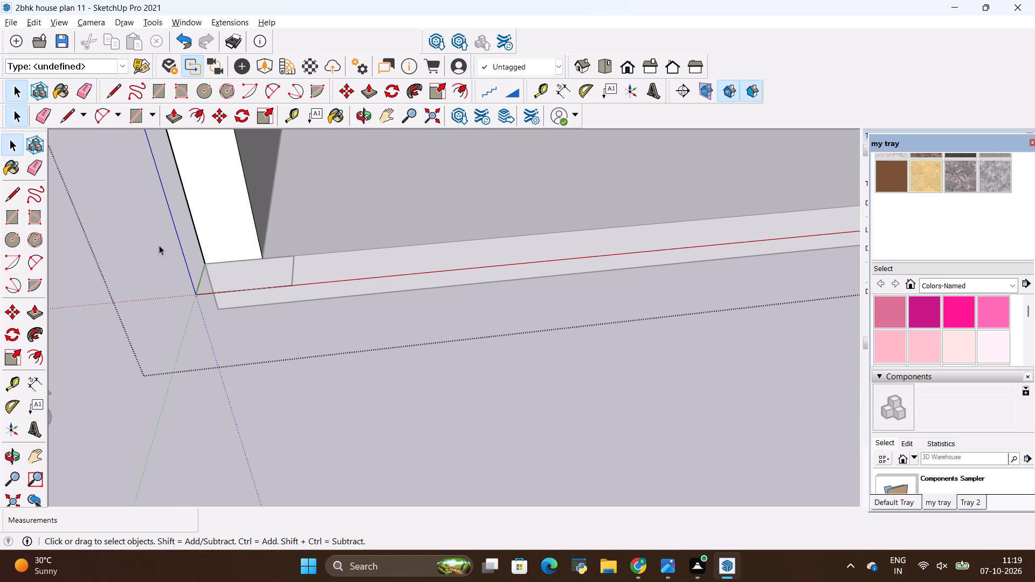
left_click(76, 328)
Examine the house model from several sides and from above, checking the base slab, walls, rooms, doors and windows.
scroll(87, 323, "down", 14)
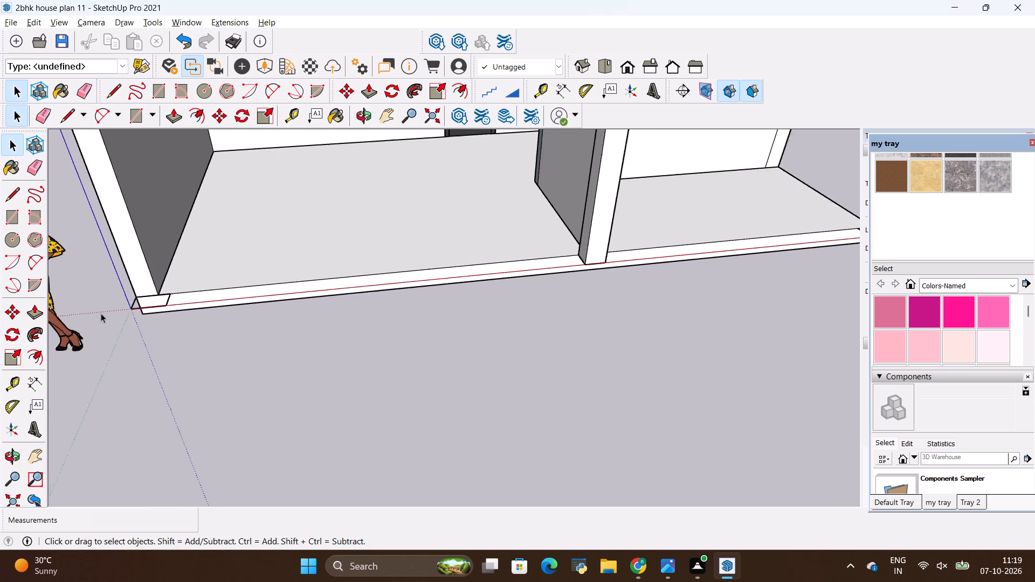
scroll(253, 272, "down", 19)
scroll(306, 145, "up", 8)
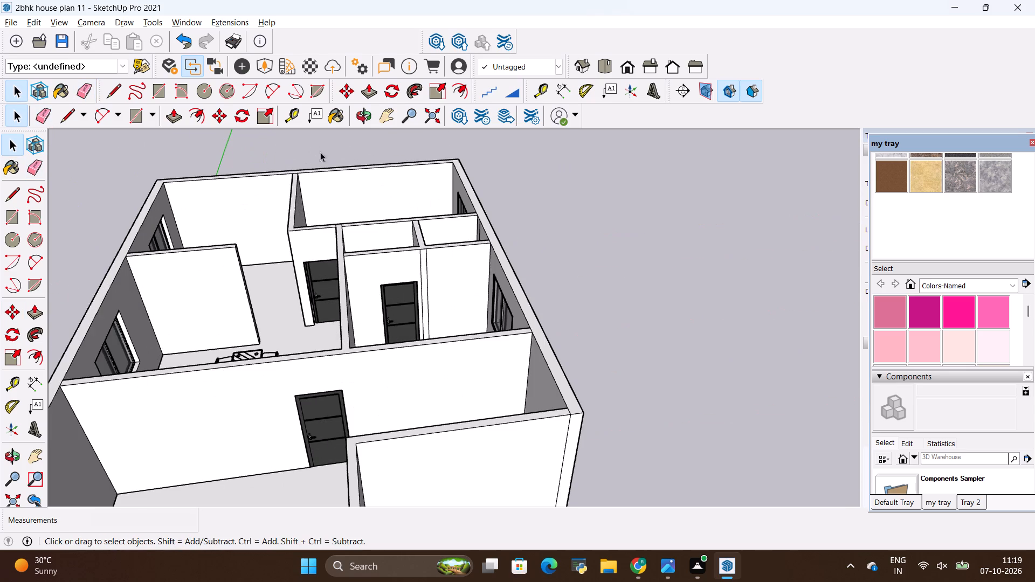
scroll(369, 220, "down", 6)
middle_click_drag(453, 294, 183, 240)
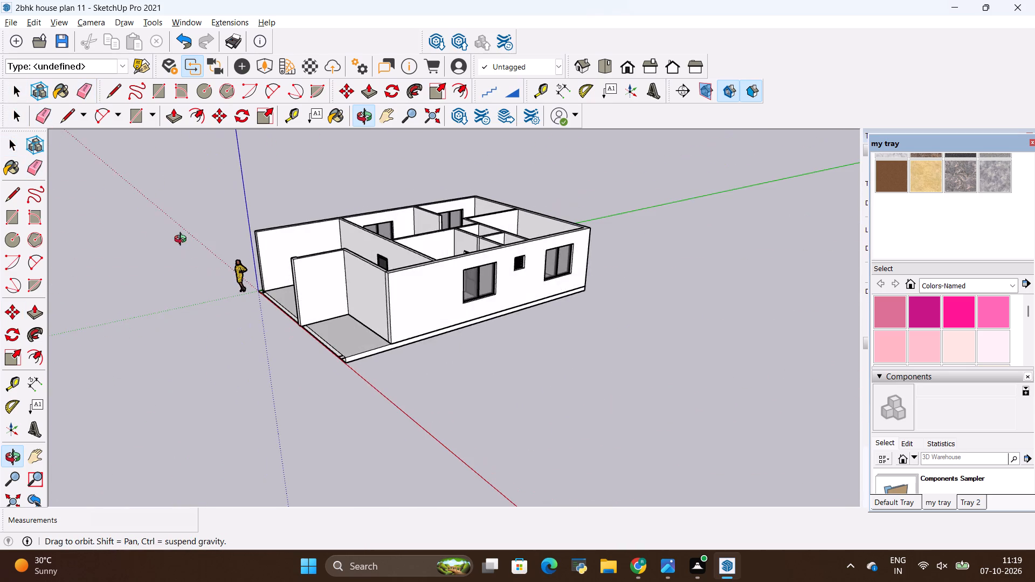
middle_click_drag(183, 240, 684, 260)
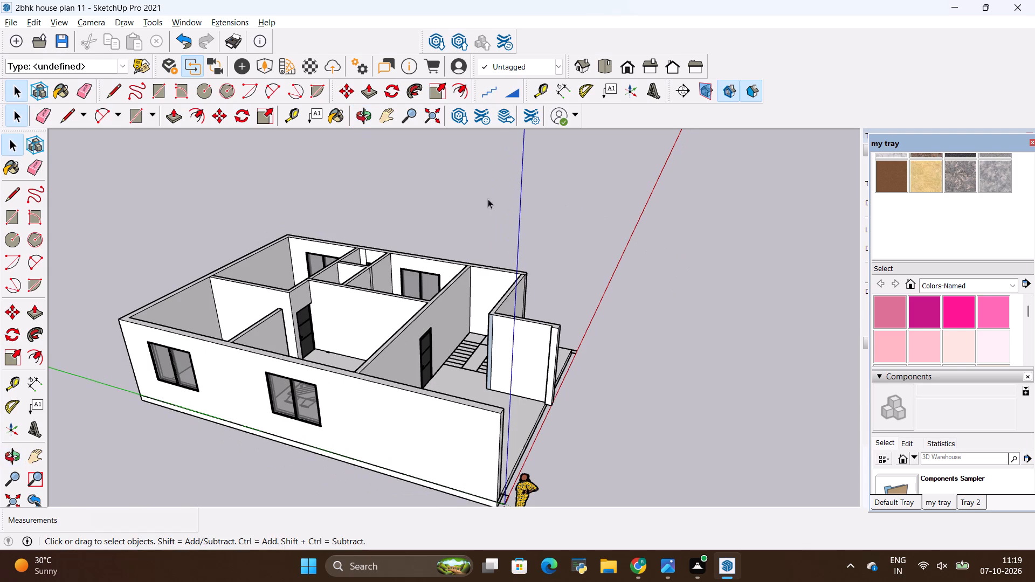
middle_click_drag(190, 241, 356, 311)
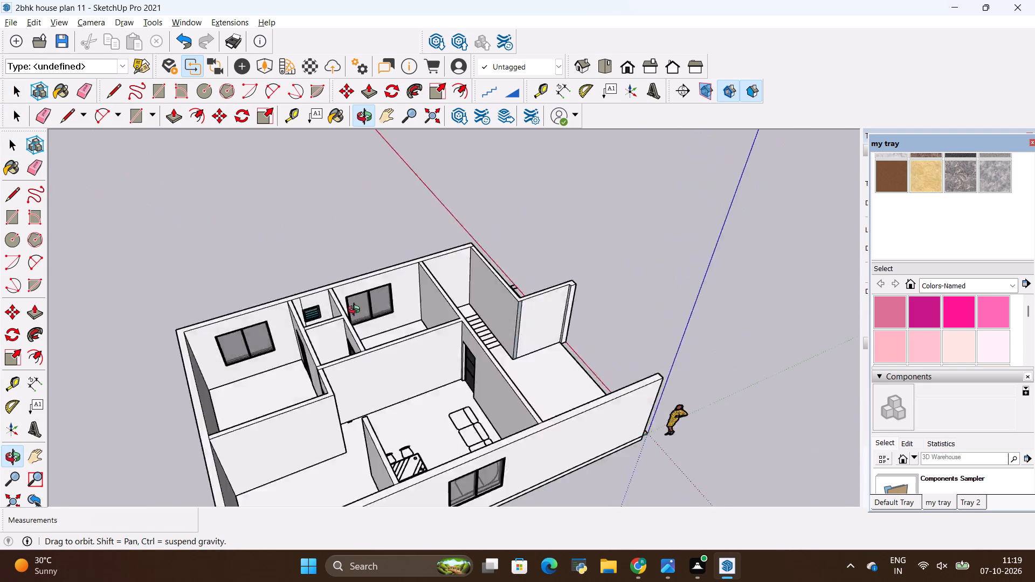
middle_click_drag(356, 311, 114, 270)
scroll(298, 247, "down", 5)
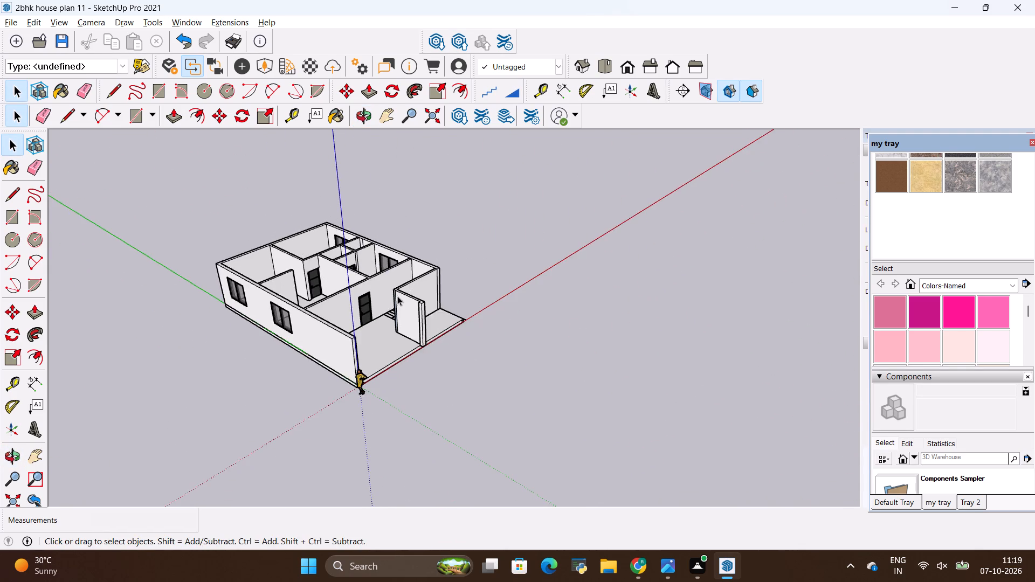
middle_click_drag(382, 309, 128, 349)
scroll(396, 209, "up", 16)
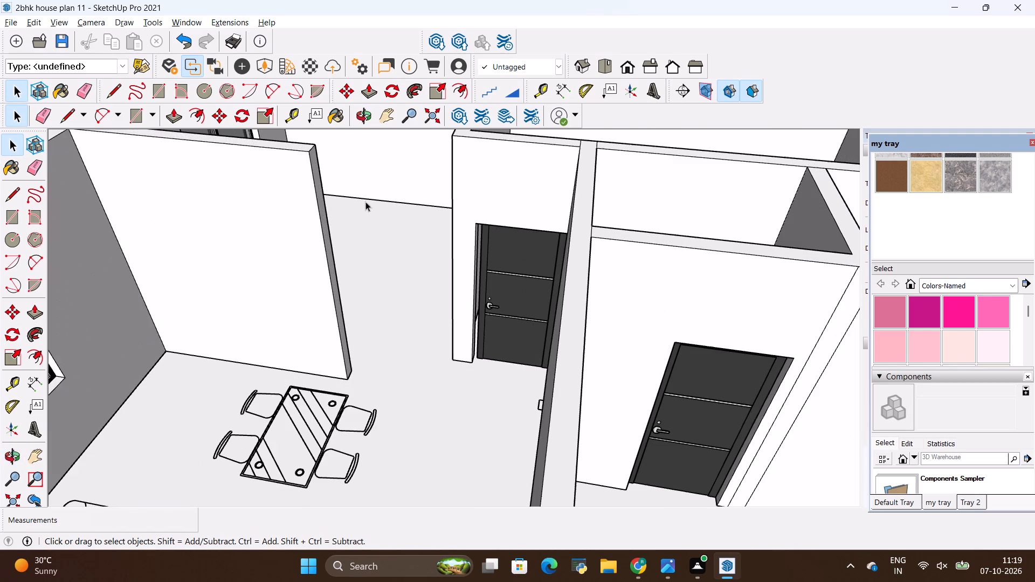
scroll(351, 197, "down", 12)
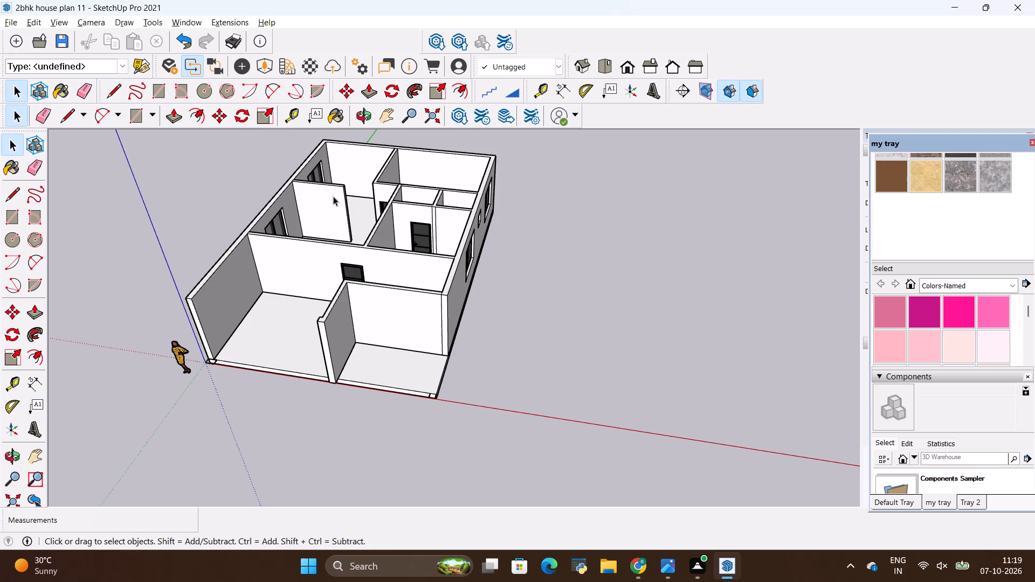
middle_click_drag(325, 334, 599, 307)
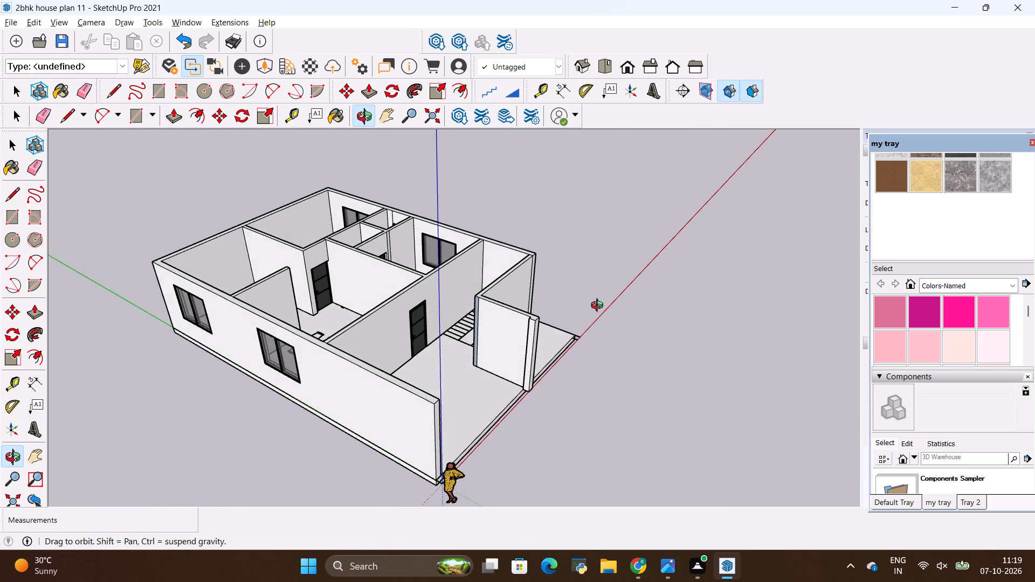
middle_click_drag(599, 307, 294, 344)
scroll(357, 199, "down", 5)
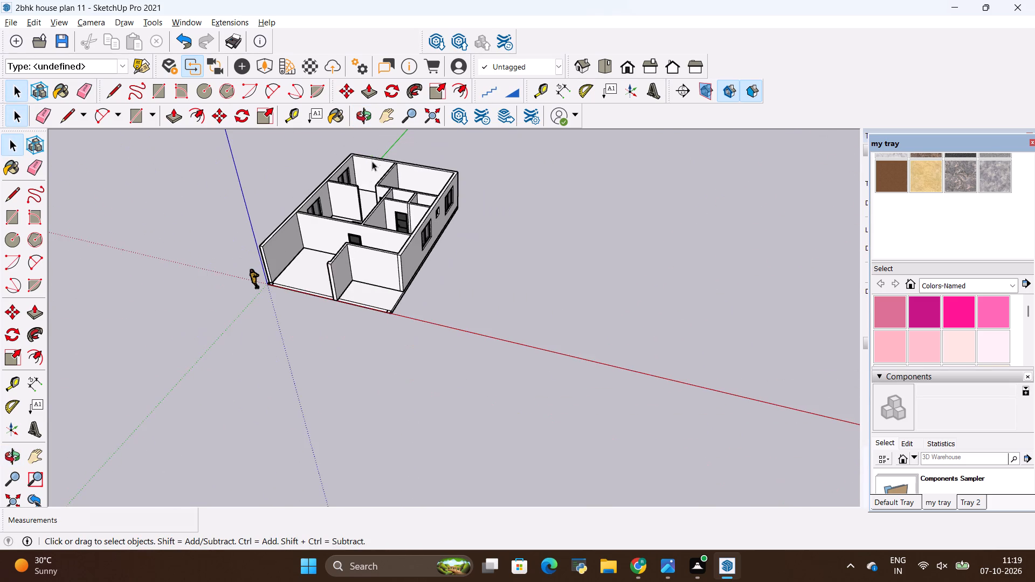
scroll(372, 161, "up", 4)
scroll(307, 205, "up", 1)
middle_click_drag(274, 212, 612, 190)
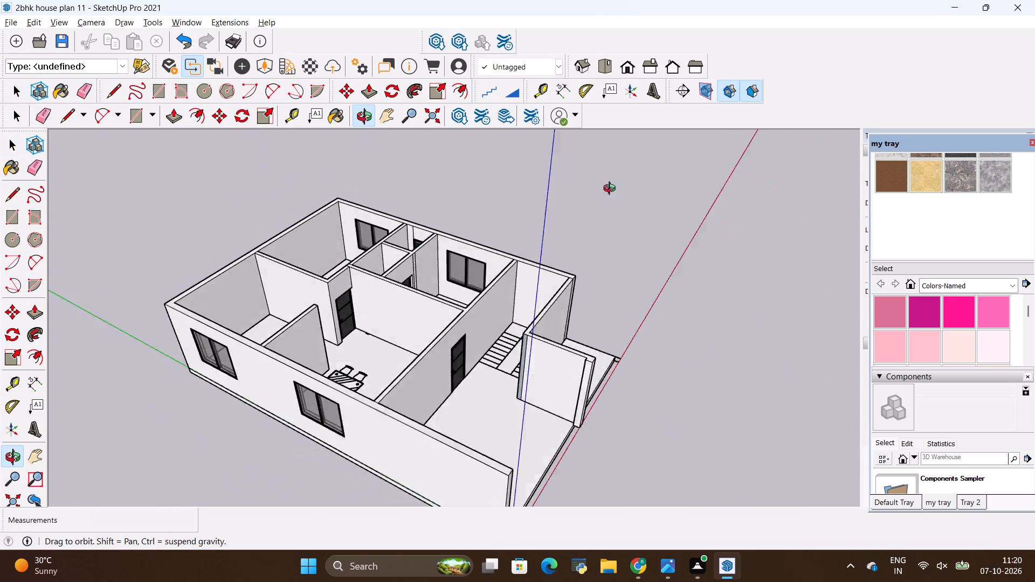
middle_click_drag(612, 190, 314, 225)
scroll(349, 208, "down", 3)
scroll(384, 172, "up", 4)
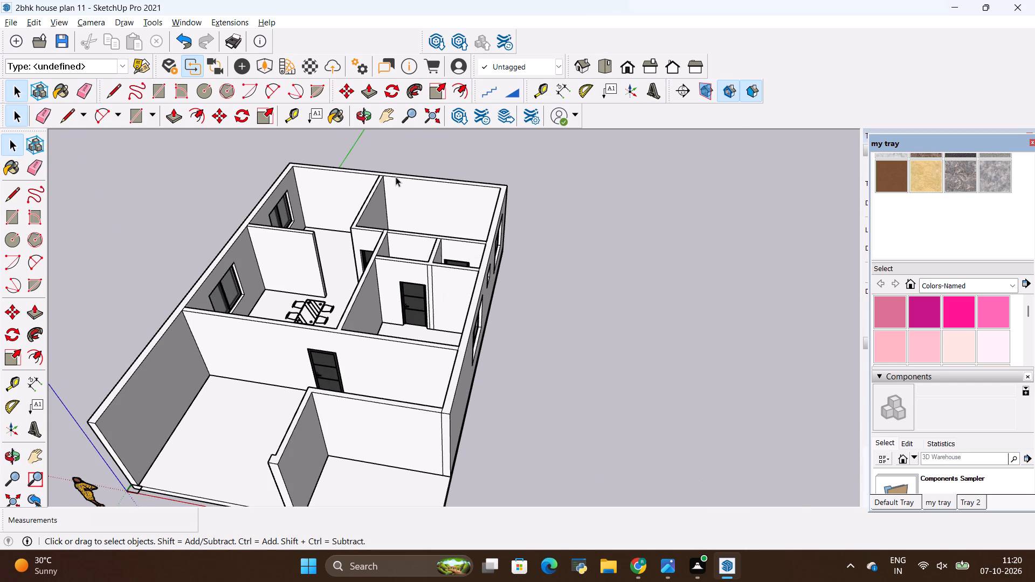
scroll(396, 176, "down", 3)
middle_click_drag(329, 218, 429, 318)
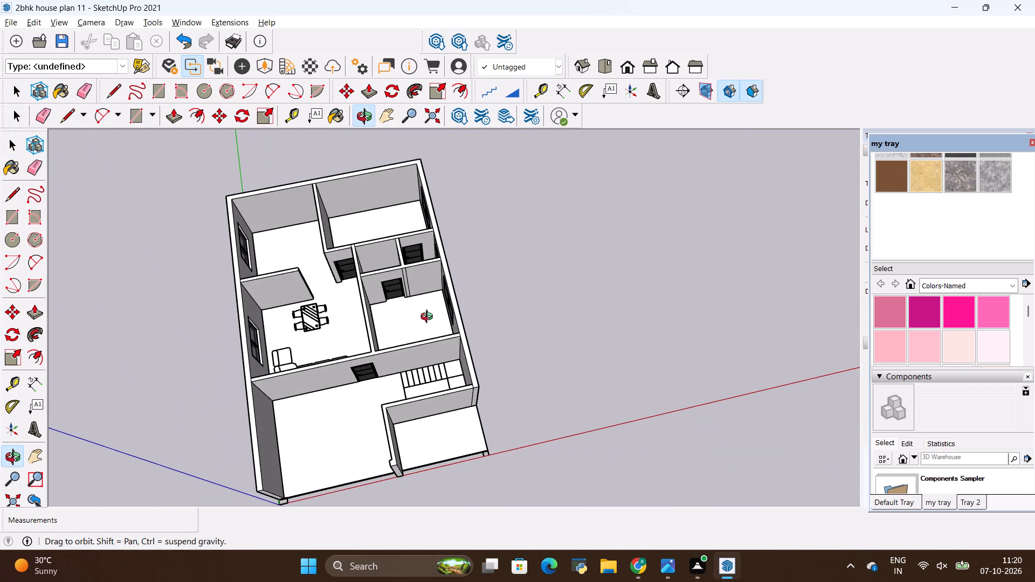
middle_click_drag(429, 318, 392, 328)
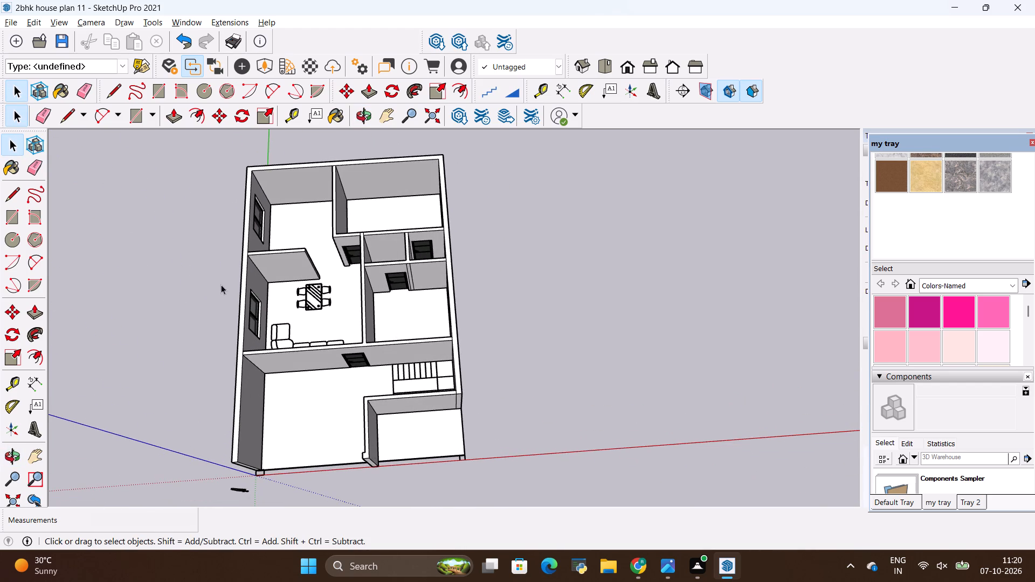
key("space")
left_click(188, 278)
scroll(150, 302, "up", 4)
middle_click_drag(159, 320, 421, 226)
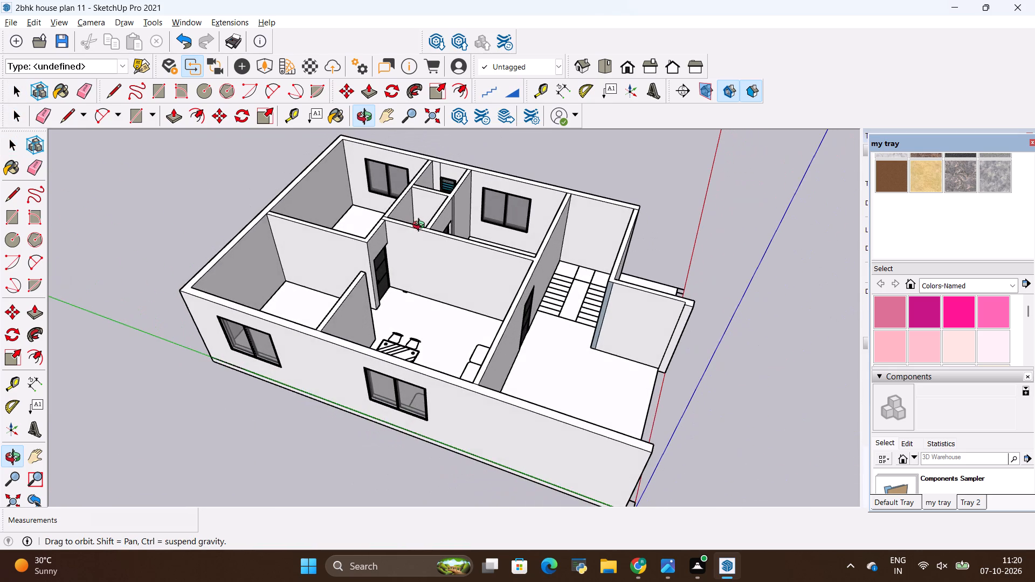
middle_click_drag(421, 226, 150, 281)
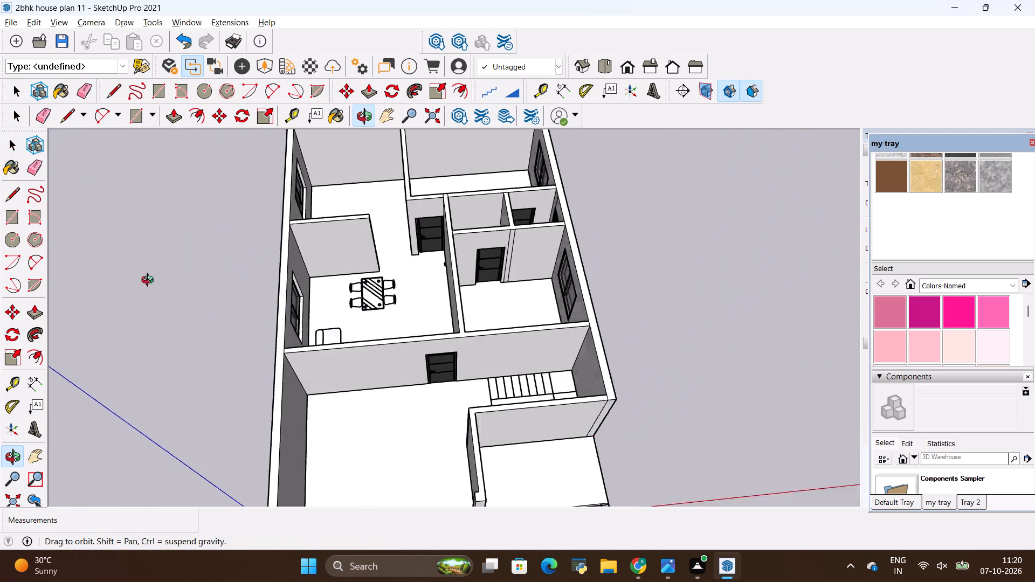
middle_click_drag(150, 281, 125, 281)
scroll(481, 196, "up", 12)
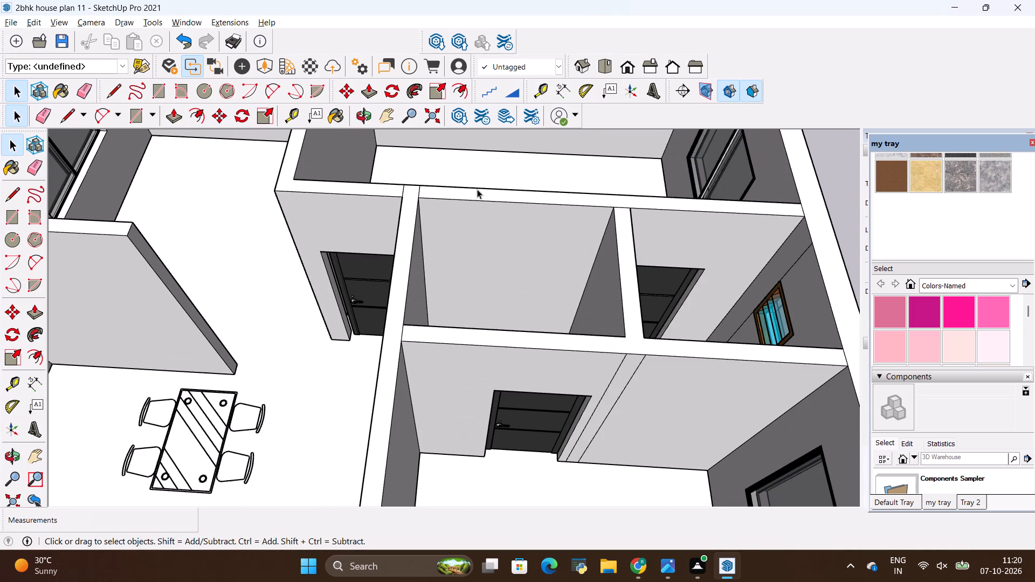
scroll(573, 226, "down", 5)
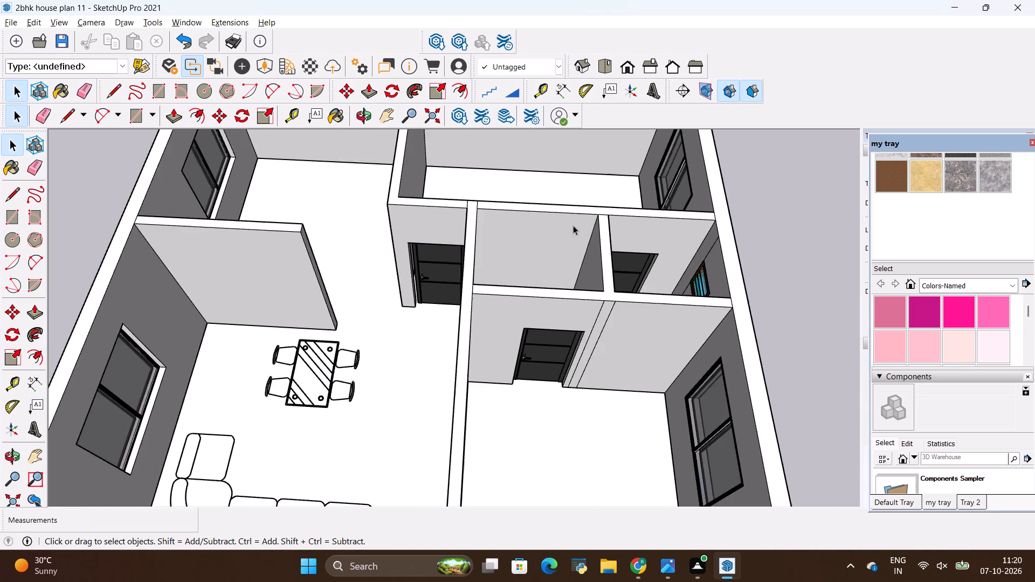
scroll(573, 225, "down", 6)
middle_click_drag(180, 320, 192, 378)
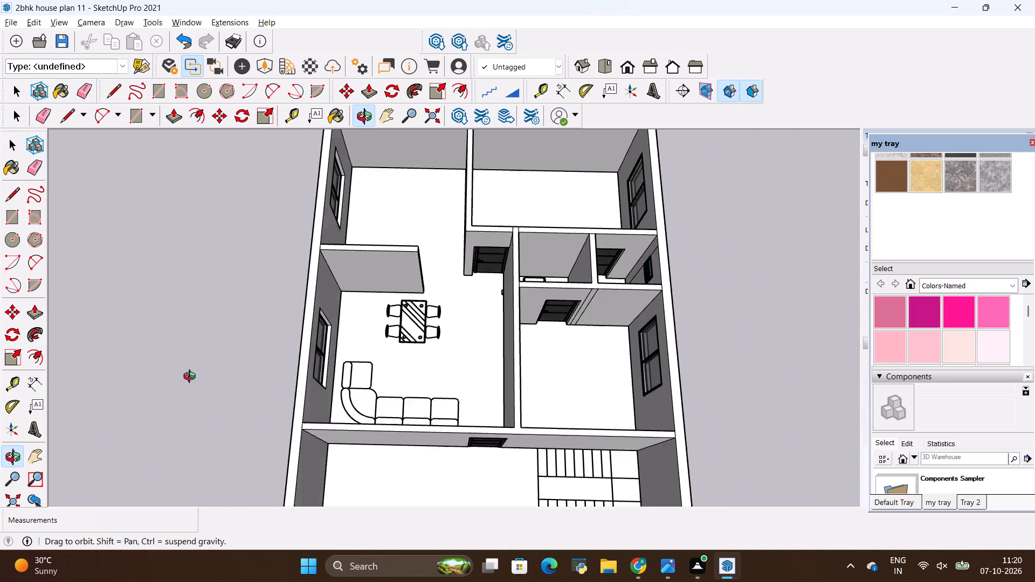
middle_click_drag(192, 378, 730, 350)
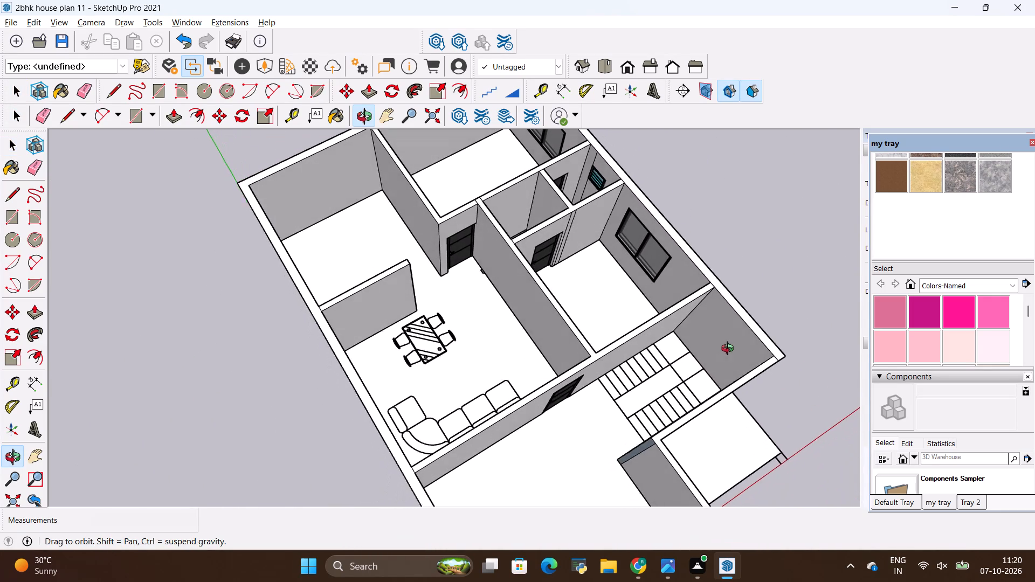
middle_click_drag(730, 350, 754, 304)
middle_click_drag(265, 303, 265, 303)
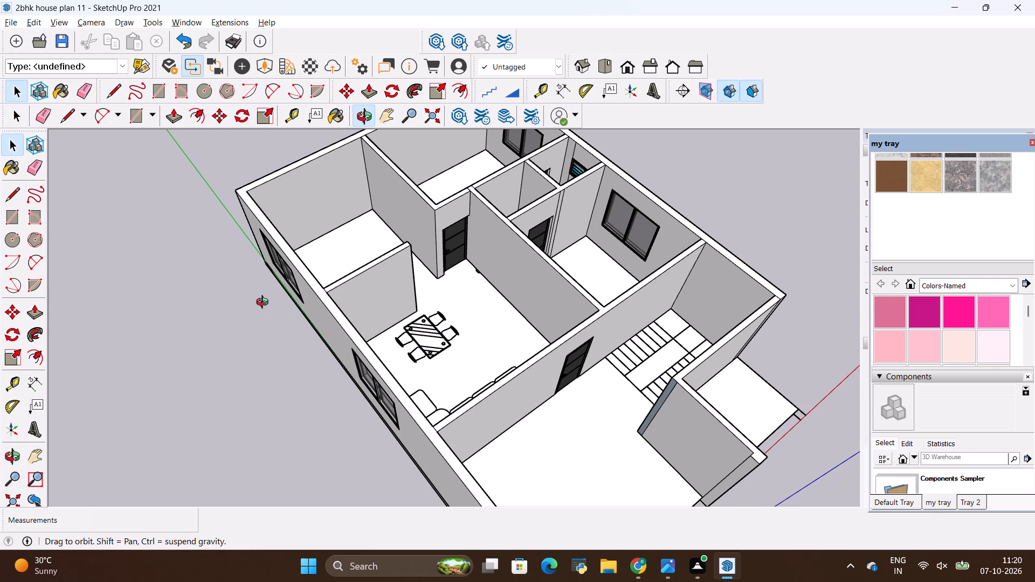
middle_click_drag(265, 303, 420, 336)
scroll(464, 189, "up", 7)
scroll(463, 194, "down", 3)
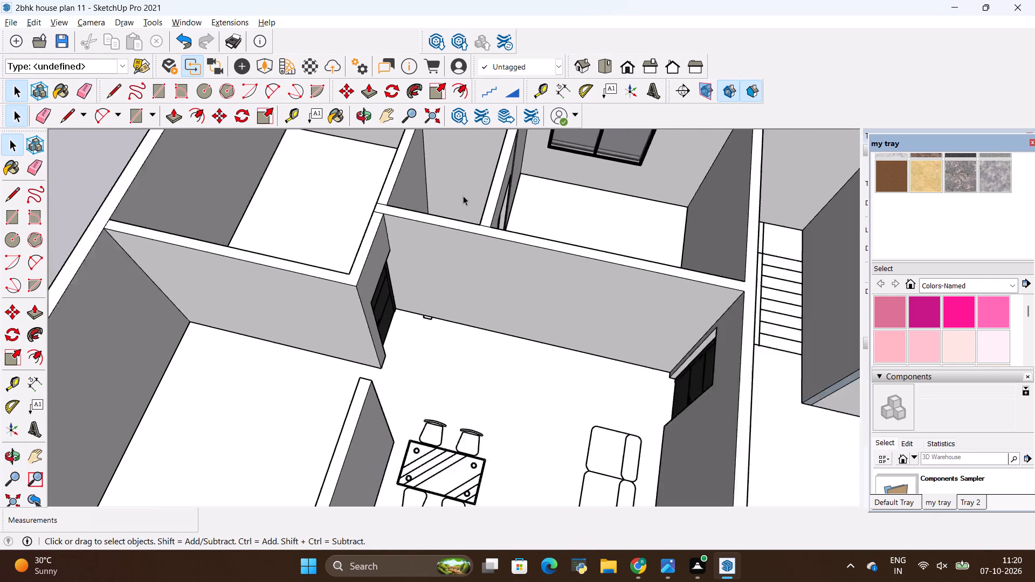
scroll(463, 196, "down", 8)
middle_click_drag(552, 219, 339, 283)
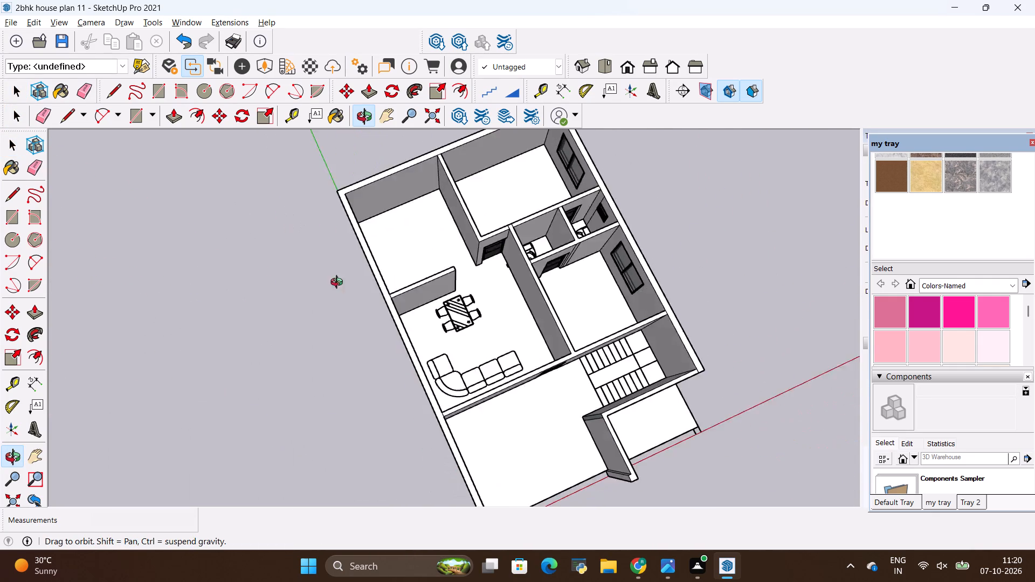
middle_click_drag(339, 283, 588, 199)
middle_click_drag(586, 200, 492, 217)
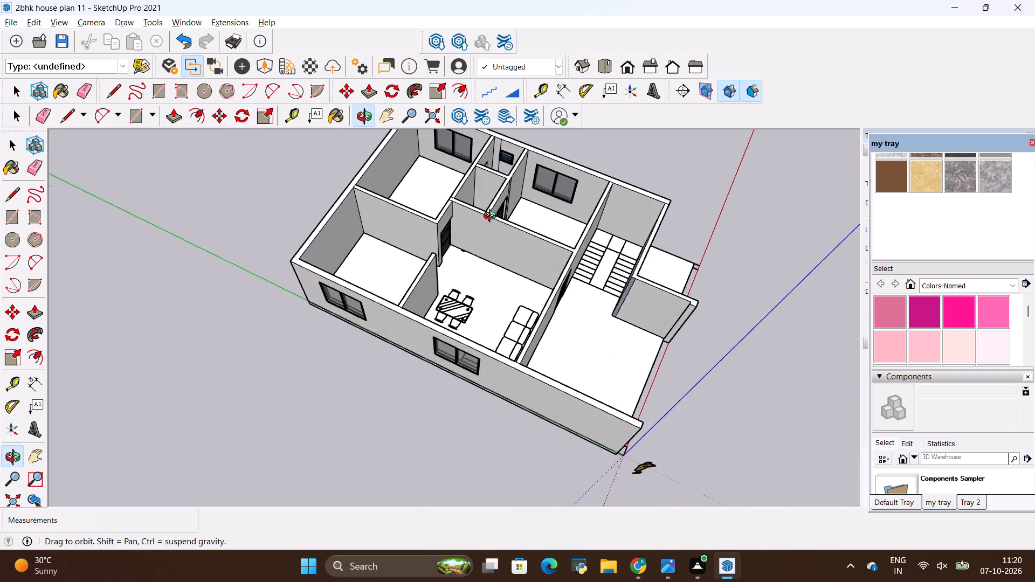
middle_click_drag(492, 217, 182, 224)
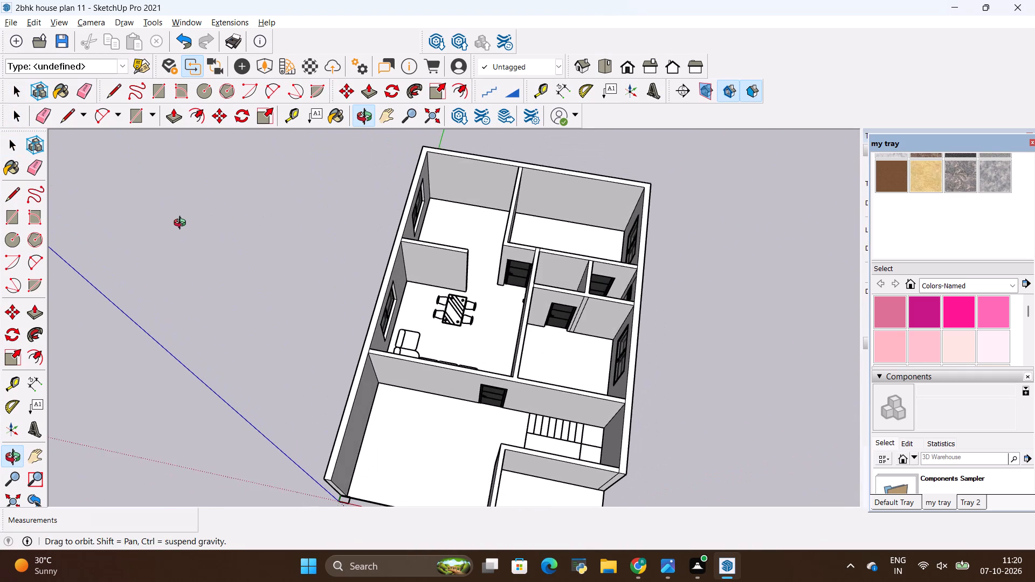
middle_click_drag(182, 224, 134, 226)
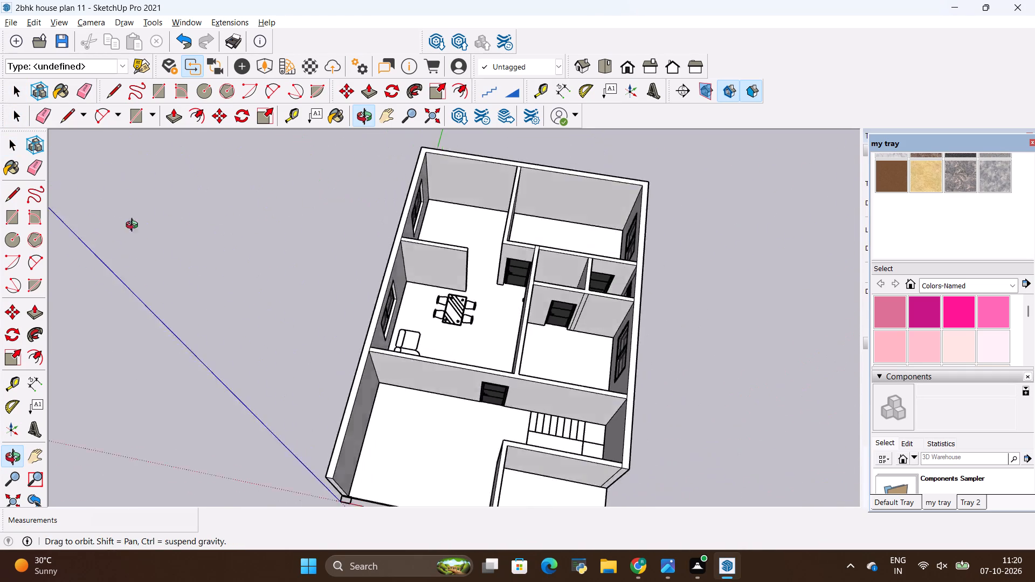
Examine the house model from several sides, checking the rooms, interior walls, doors and windows.
middle_click_drag(134, 226, 88, 231)
middle_click_drag(63, 232, 325, 287)
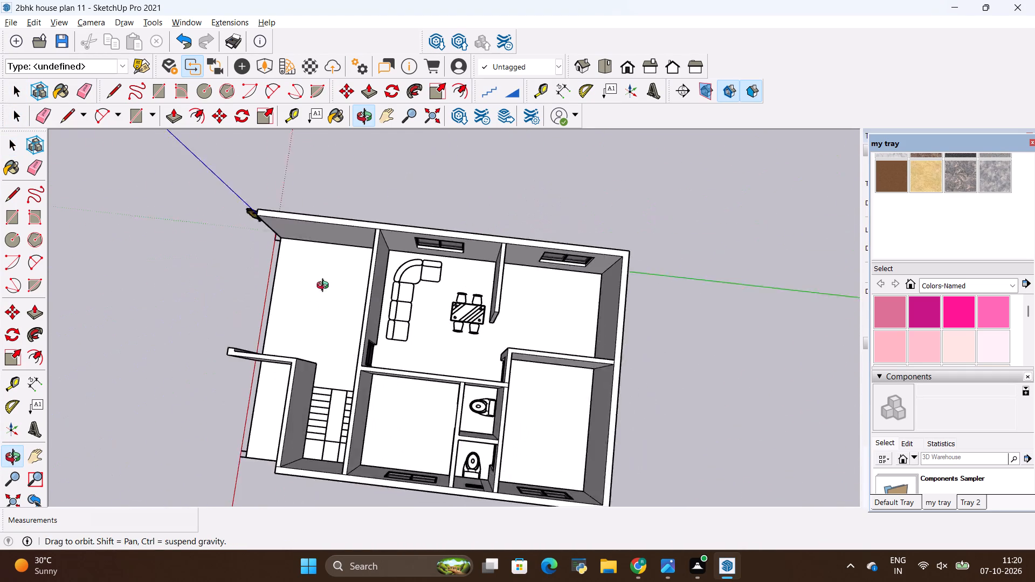
middle_click_drag(325, 287, 327, 284)
middle_click(341, 267)
scroll(350, 260, "down", 3)
middle_click_drag(439, 355, 668, 272)
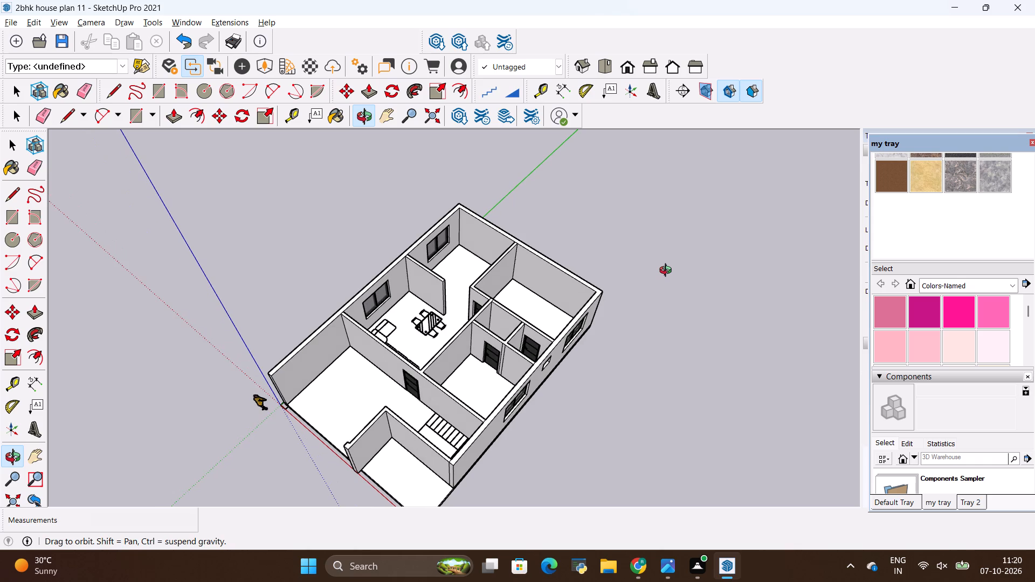
middle_click_drag(668, 272, 670, 270)
middle_click_drag(364, 338, 583, 379)
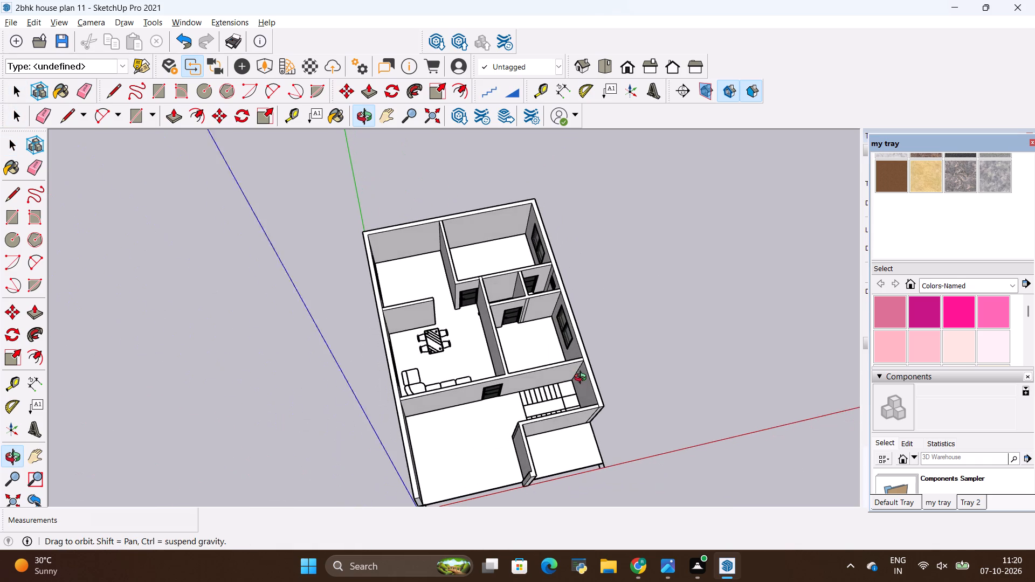
middle_click_drag(583, 379, 584, 377)
scroll(535, 335, "up", 9)
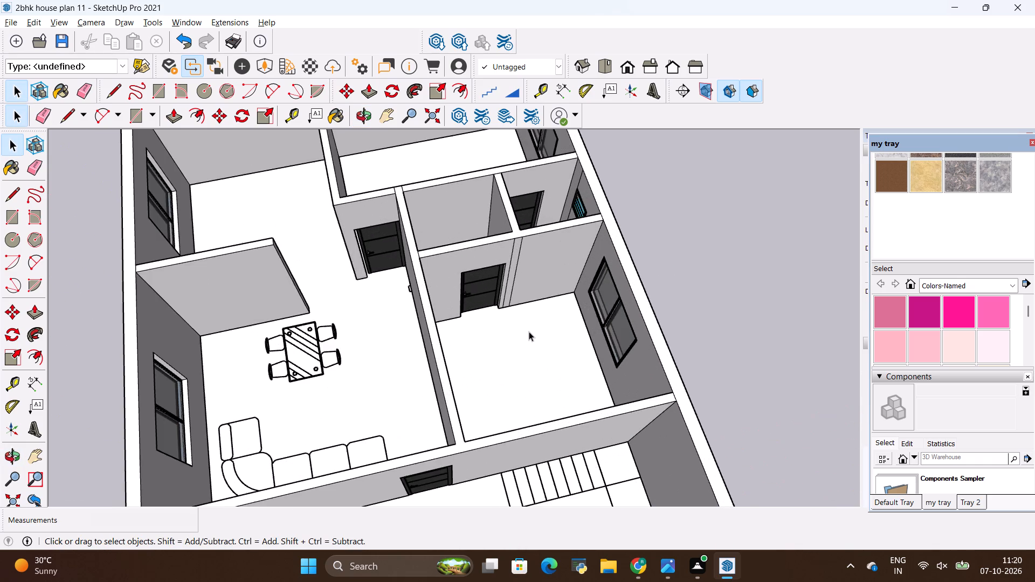
scroll(529, 331, "down", 6)
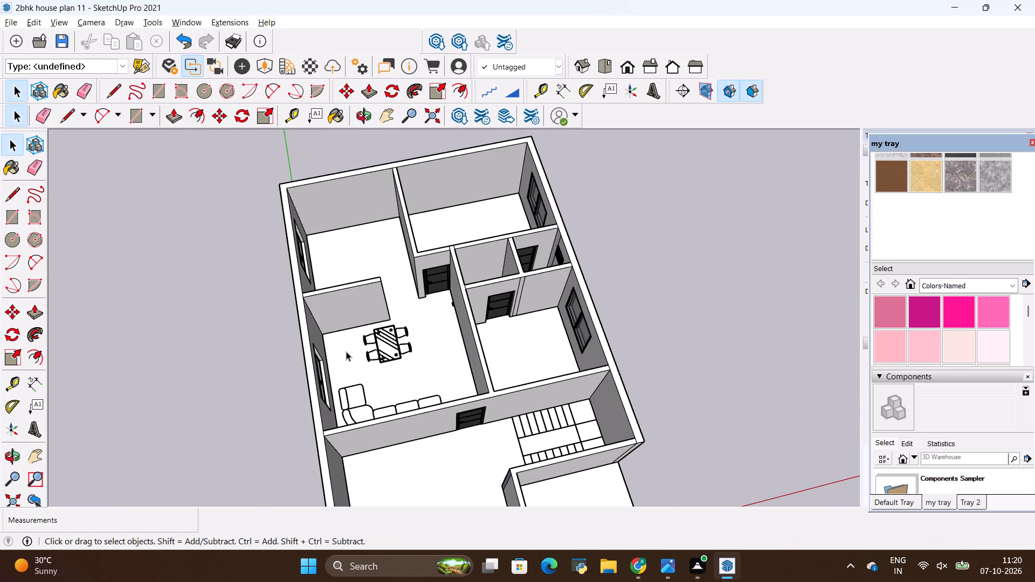
middle_click_drag(233, 376, 588, 383)
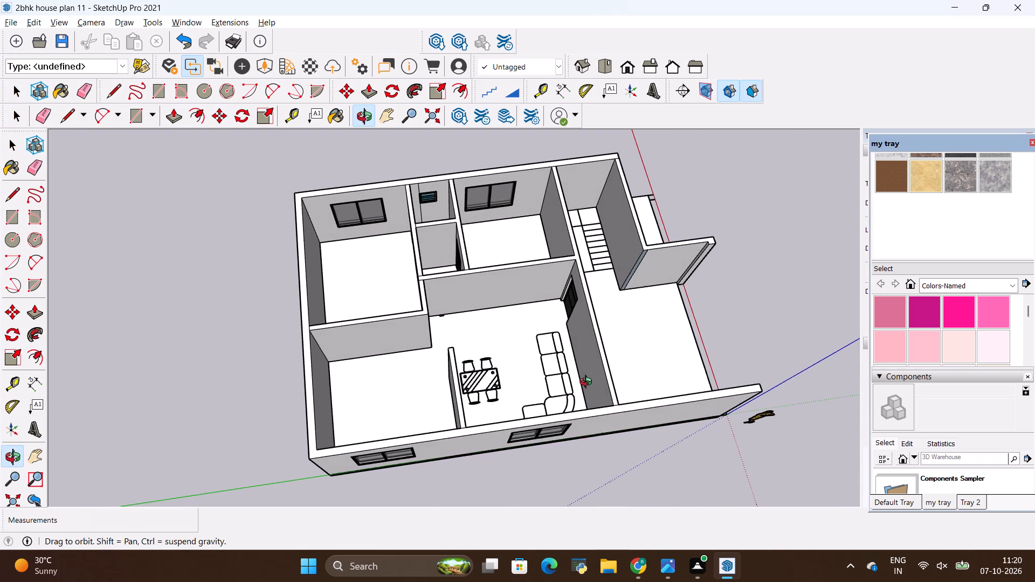
middle_click_drag(588, 383, 556, 321)
Draw a line from the toilet–bedroom partition corner across the top of the dining room's long wall and down its face to the floor.
scroll(465, 263, "up", 9)
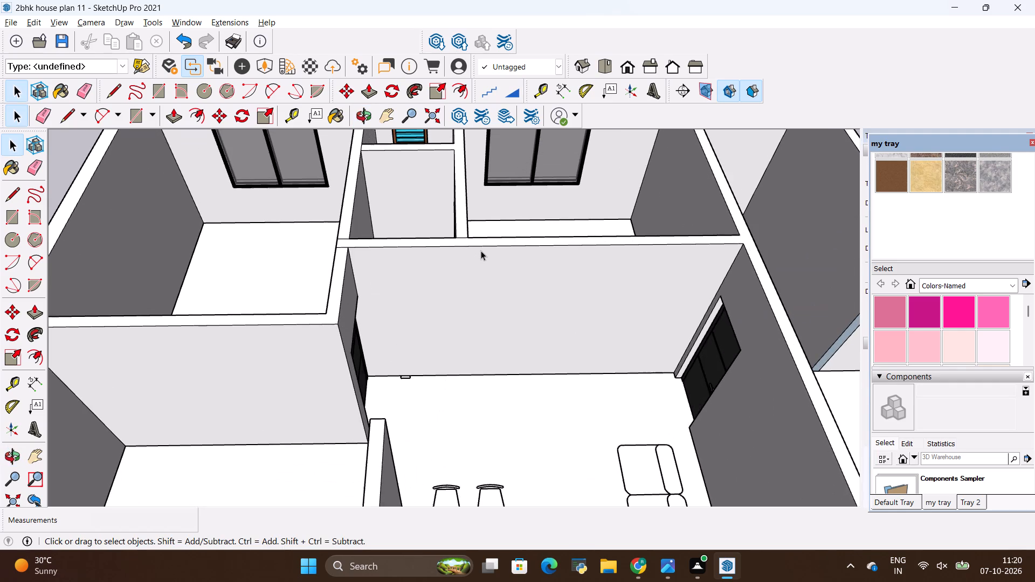
scroll(479, 234, "up", 3)
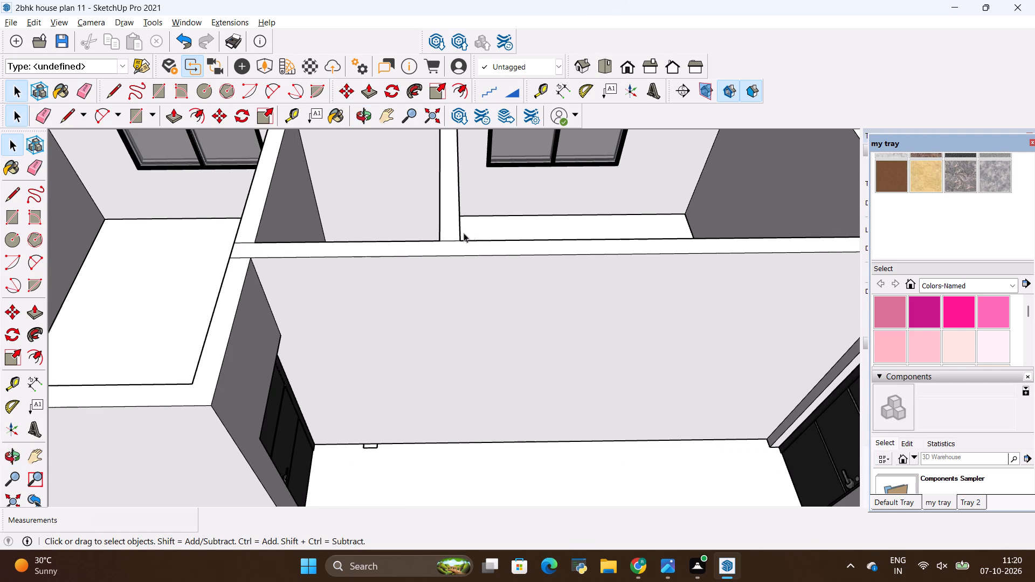
scroll(436, 231, "down", 5)
scroll(438, 233, "up", 2)
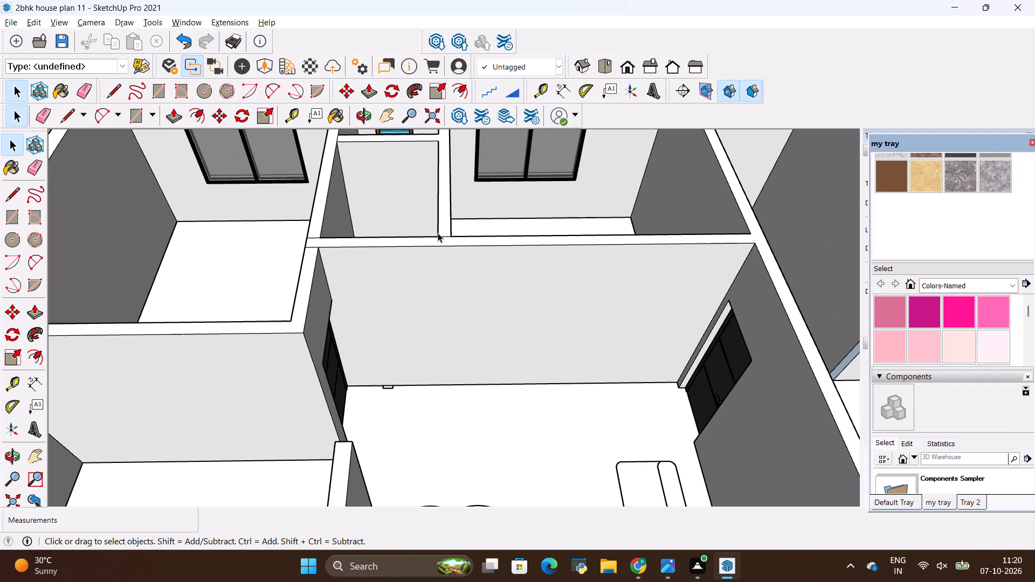
scroll(438, 233, "up", 5)
key("l")
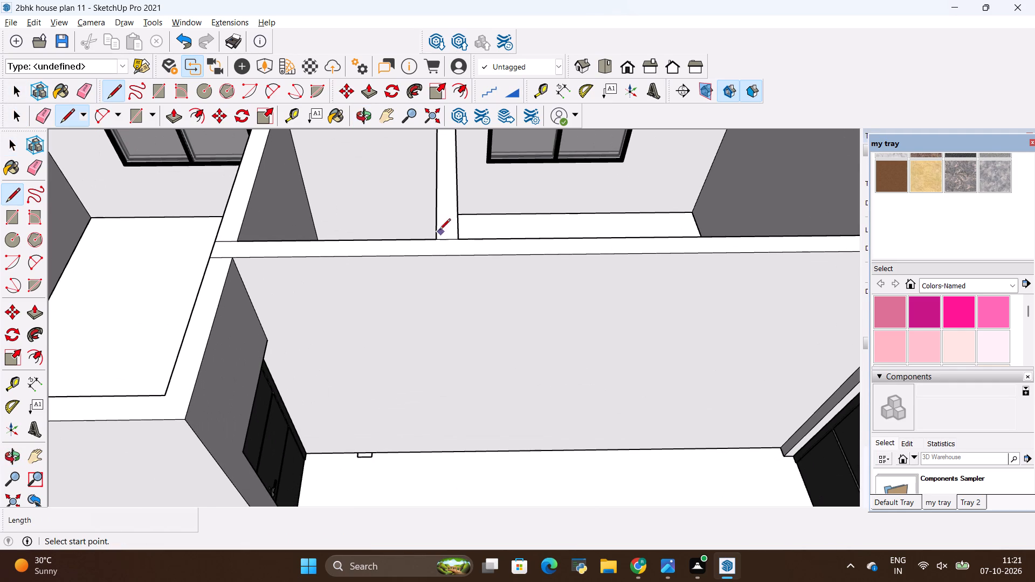
left_click(461, 237)
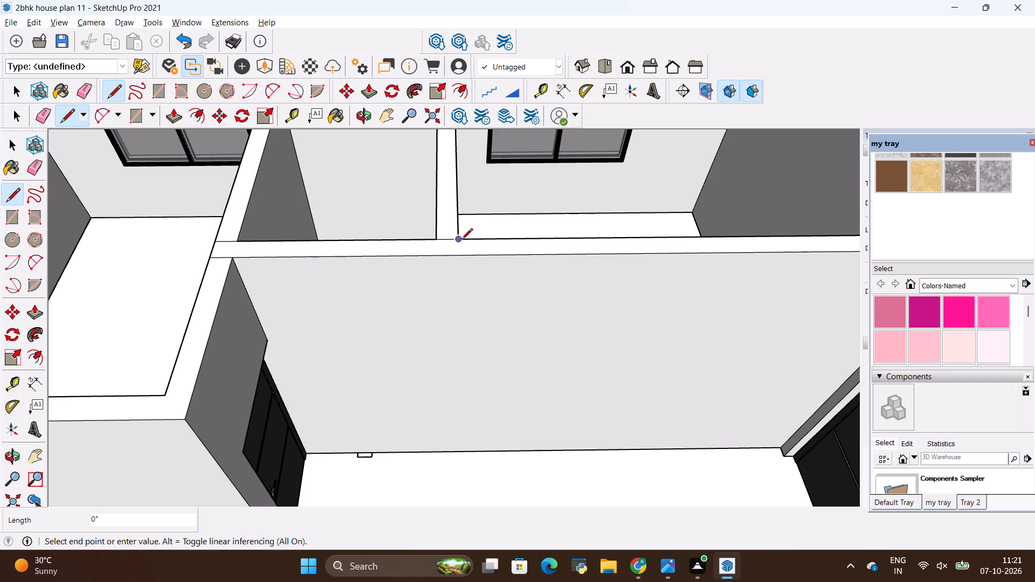
left_click(458, 253)
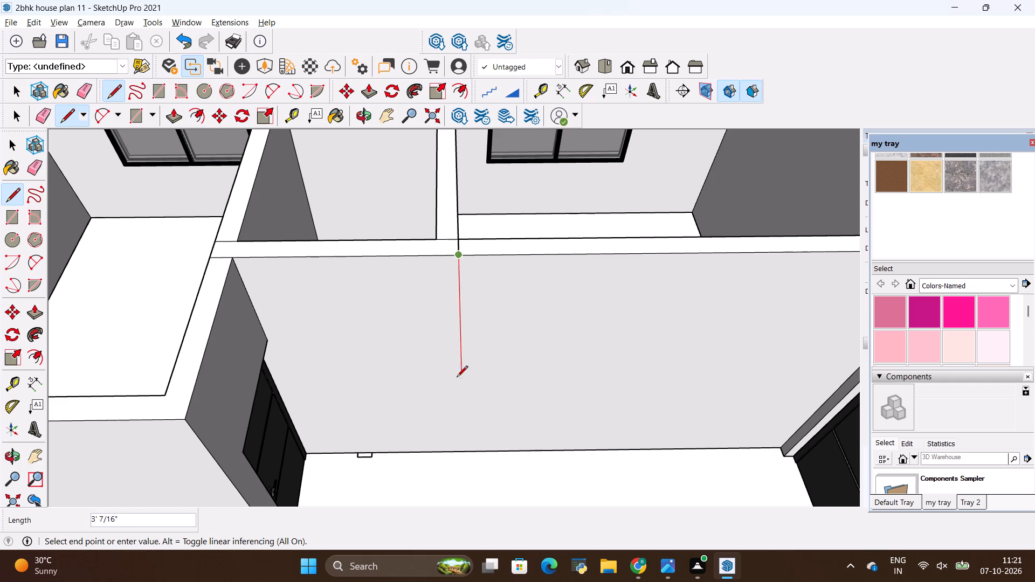
left_click(467, 452)
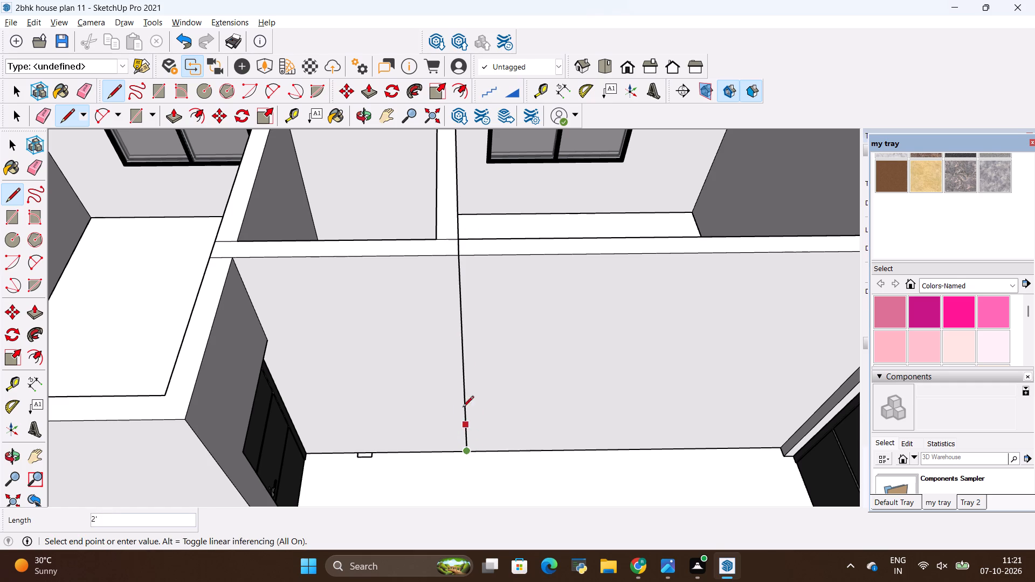
key("Escape")
Place a horizontal guide on the dining room wall face, 3' below the wall's top edge.
middle_click_drag(558, 399, 591, 363)
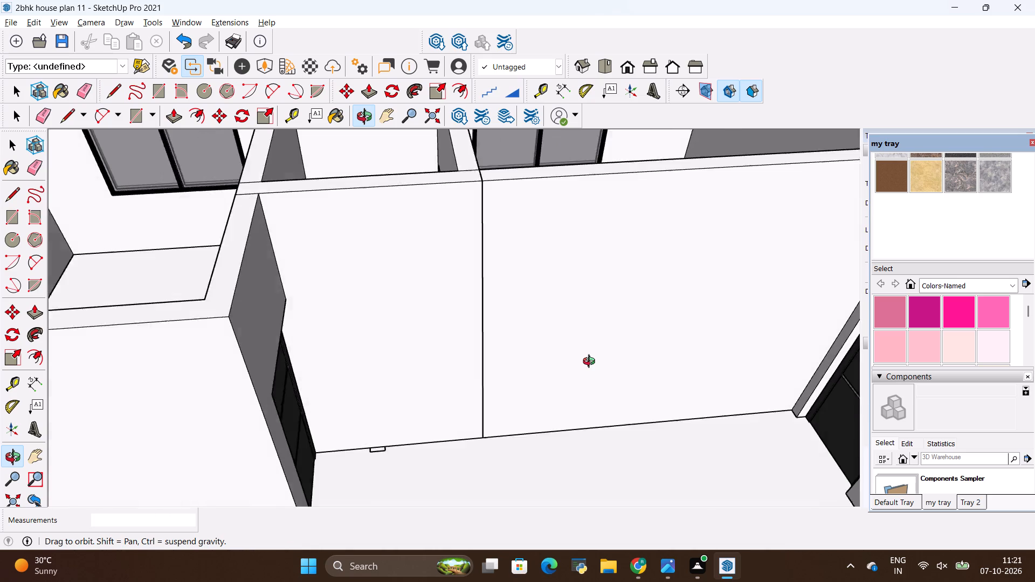
middle_click_drag(591, 363, 580, 354)
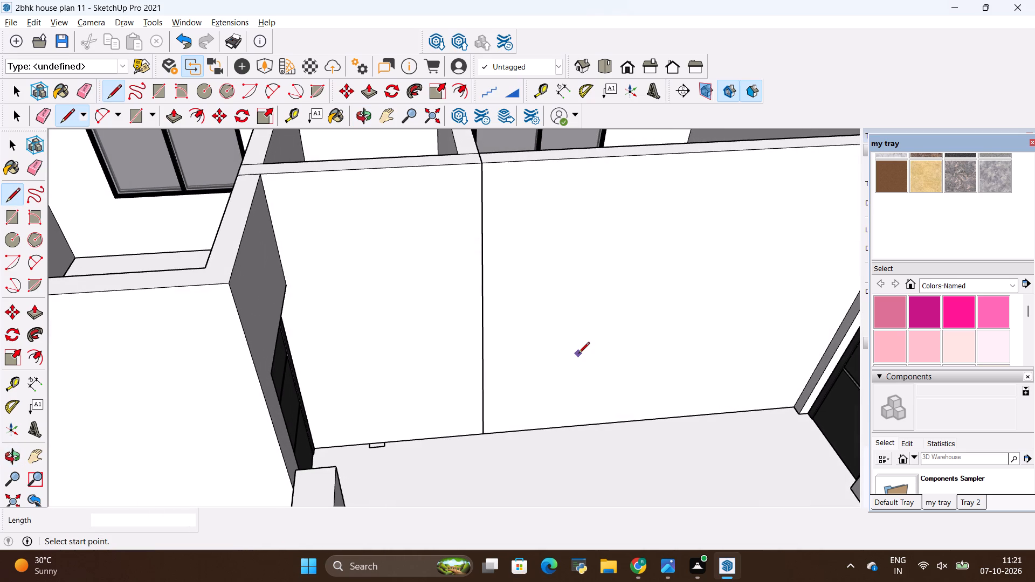
key("t")
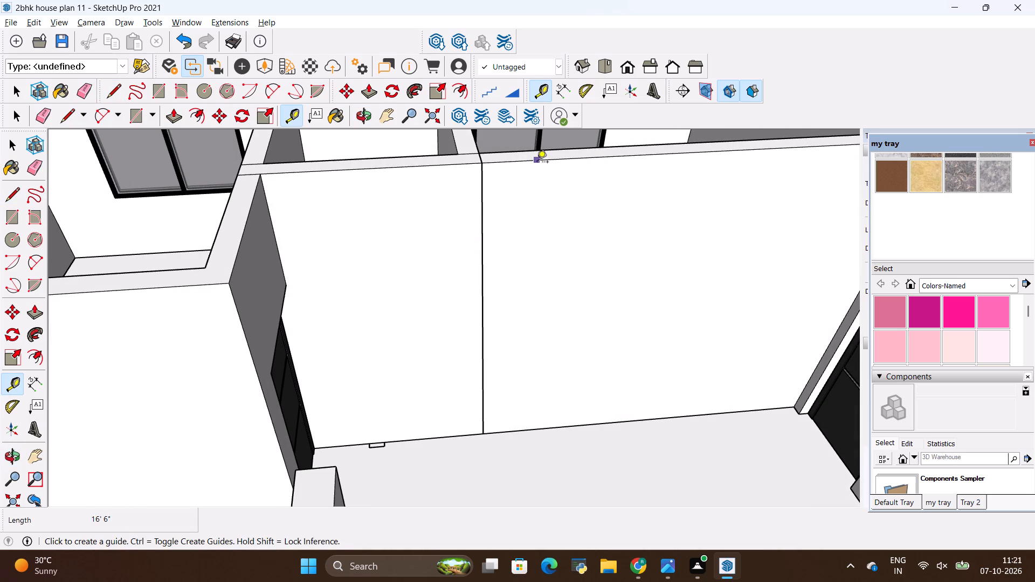
left_click(537, 163)
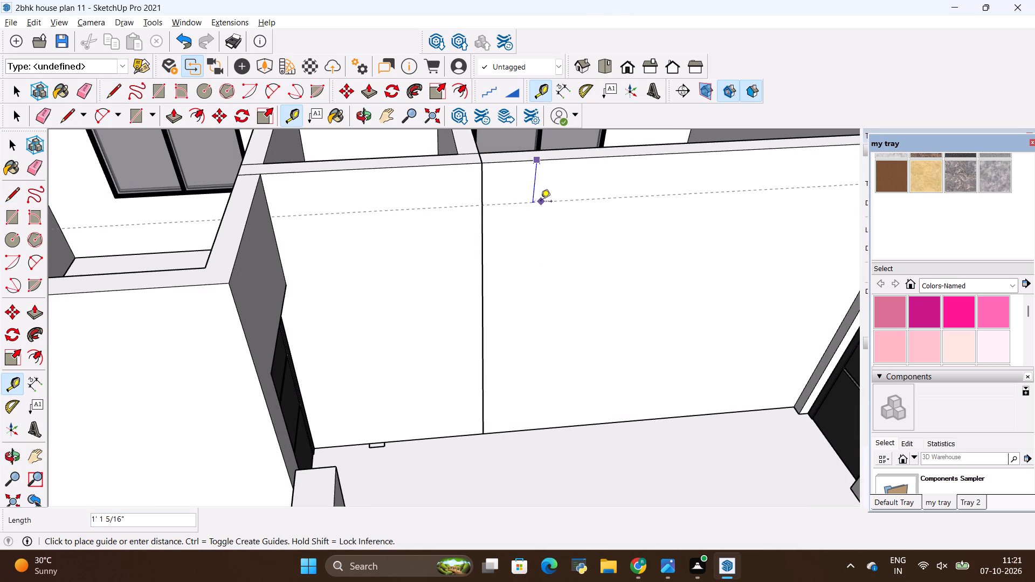
key("BackSpace")
type("3'")
key("Return")
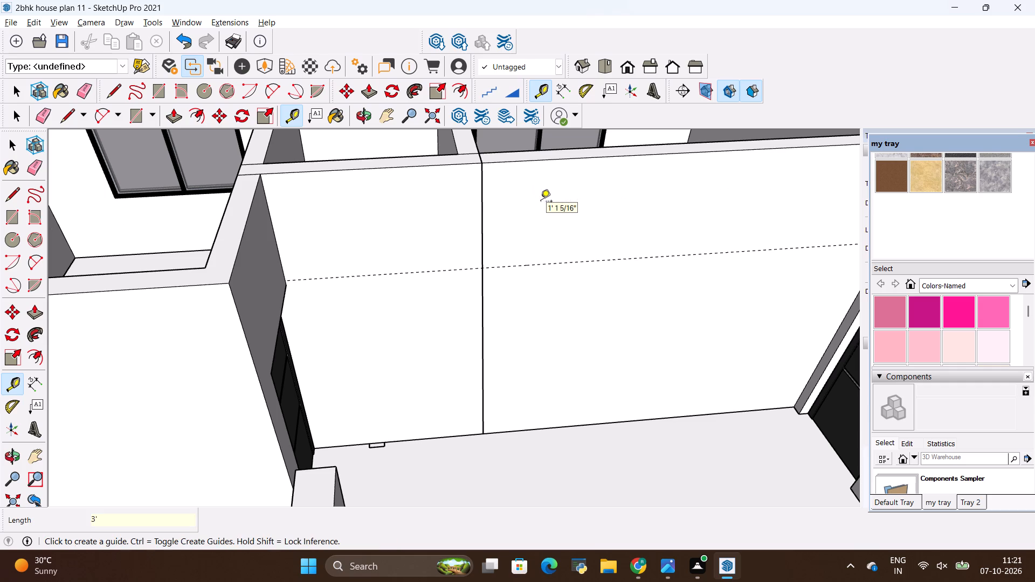
Place a guide on the same wall face, 3' from the drawn vertical line on the bedroom side.
scroll(520, 296, "down", 3)
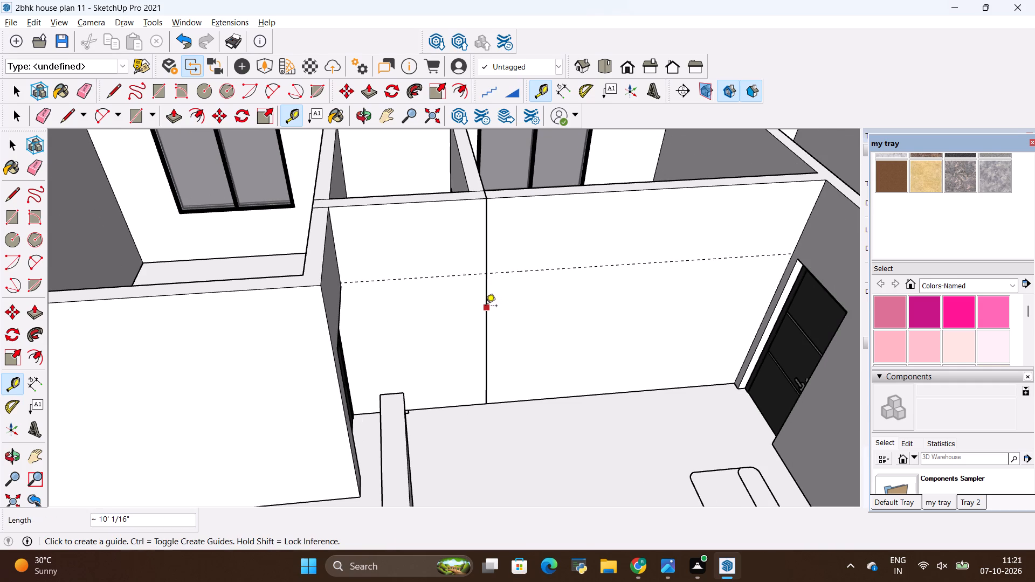
left_click(485, 304)
key("BackSpace")
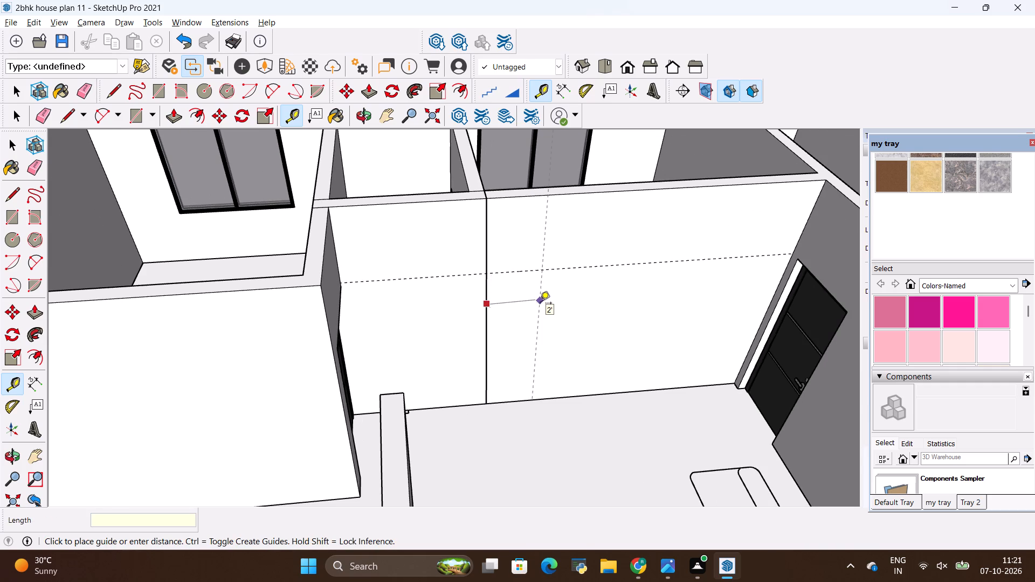
type("3'")
key("Return")
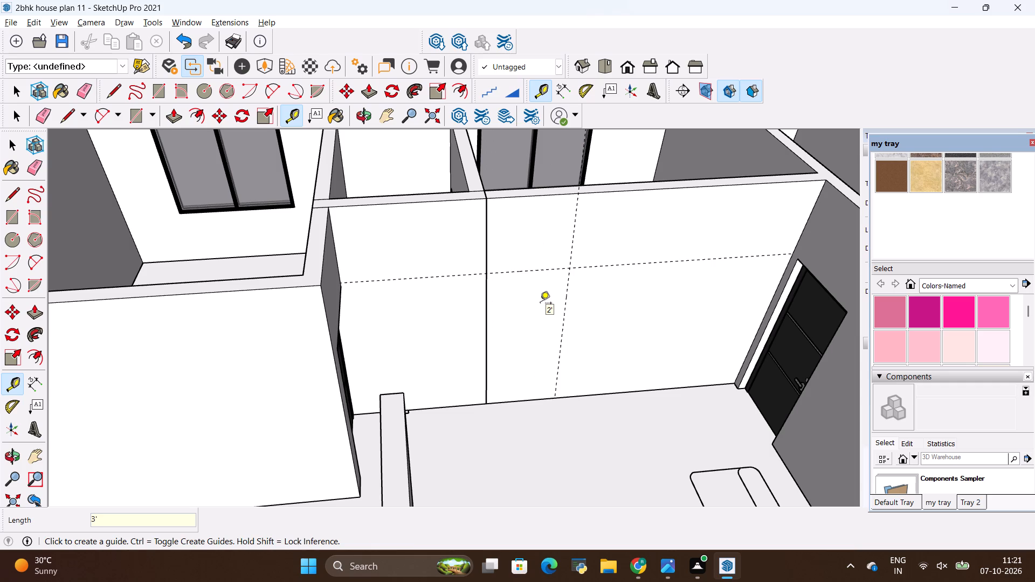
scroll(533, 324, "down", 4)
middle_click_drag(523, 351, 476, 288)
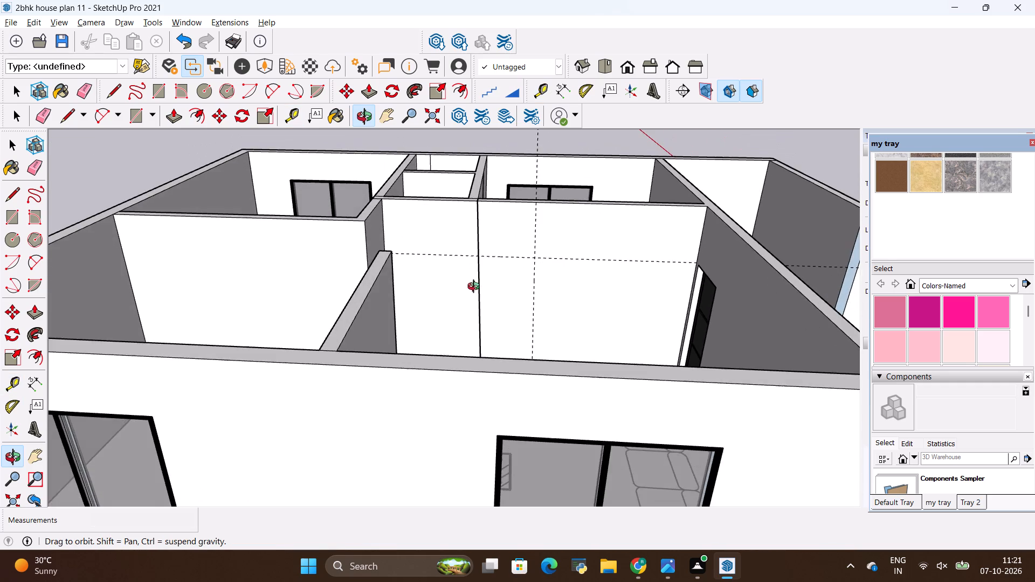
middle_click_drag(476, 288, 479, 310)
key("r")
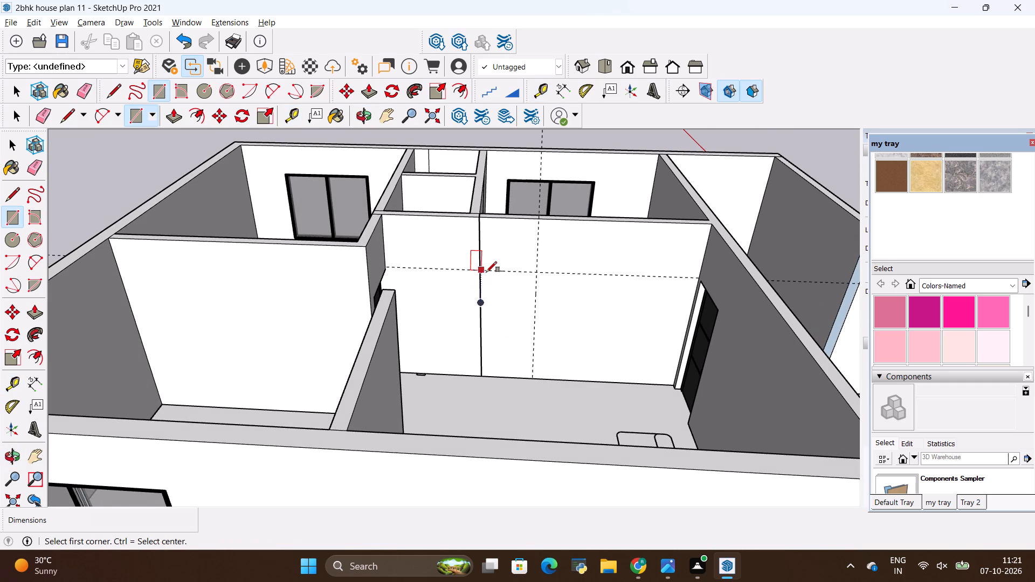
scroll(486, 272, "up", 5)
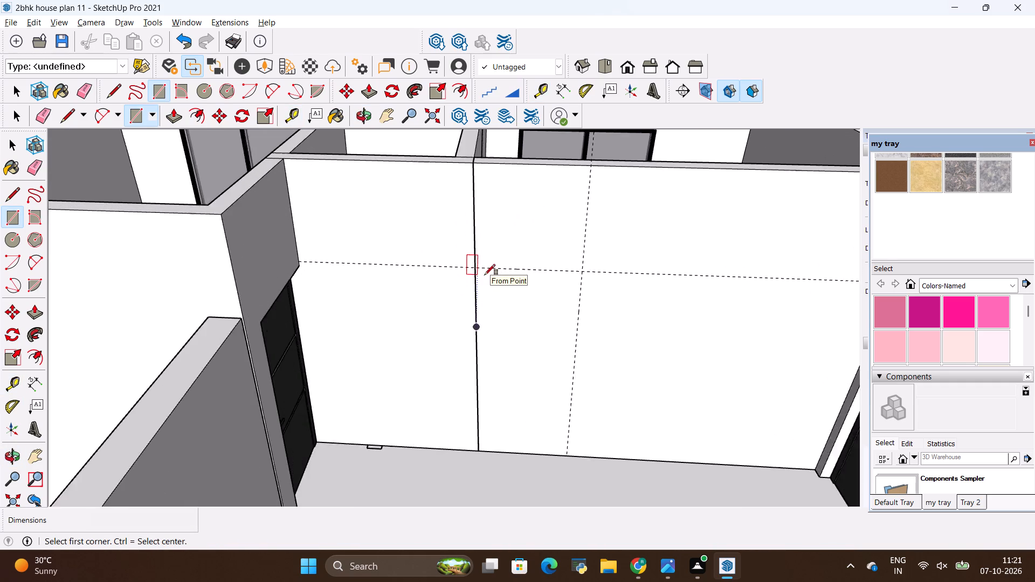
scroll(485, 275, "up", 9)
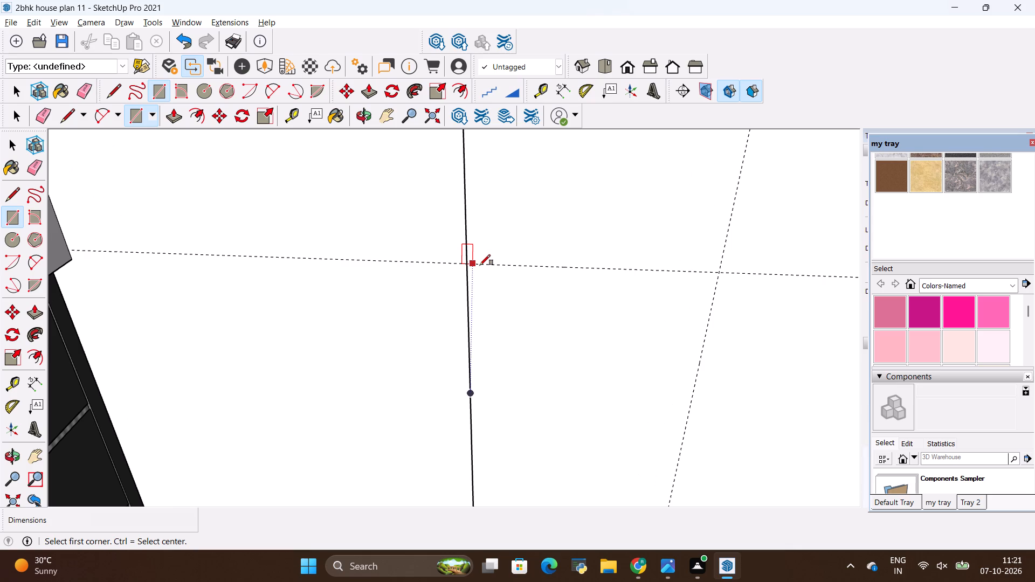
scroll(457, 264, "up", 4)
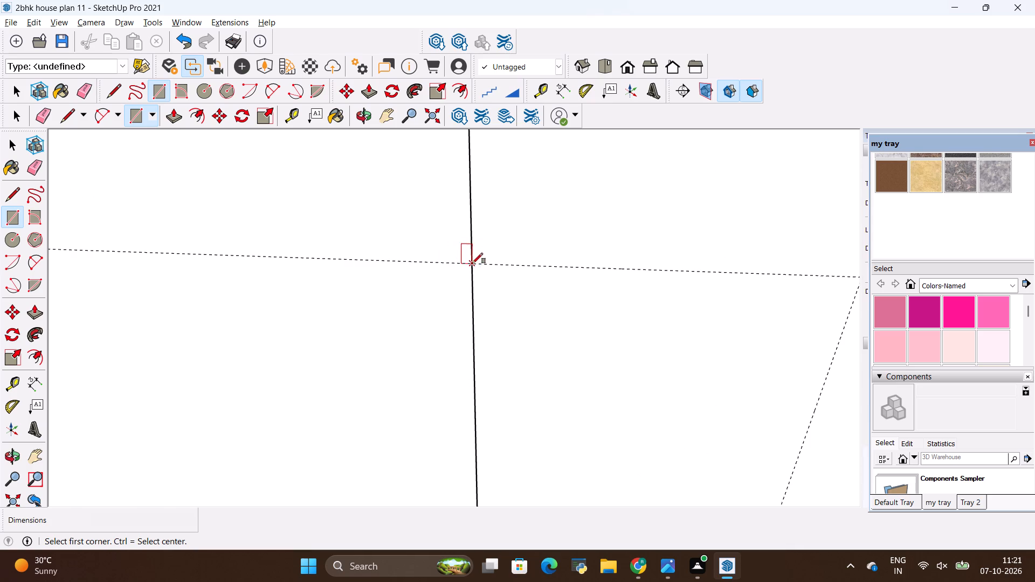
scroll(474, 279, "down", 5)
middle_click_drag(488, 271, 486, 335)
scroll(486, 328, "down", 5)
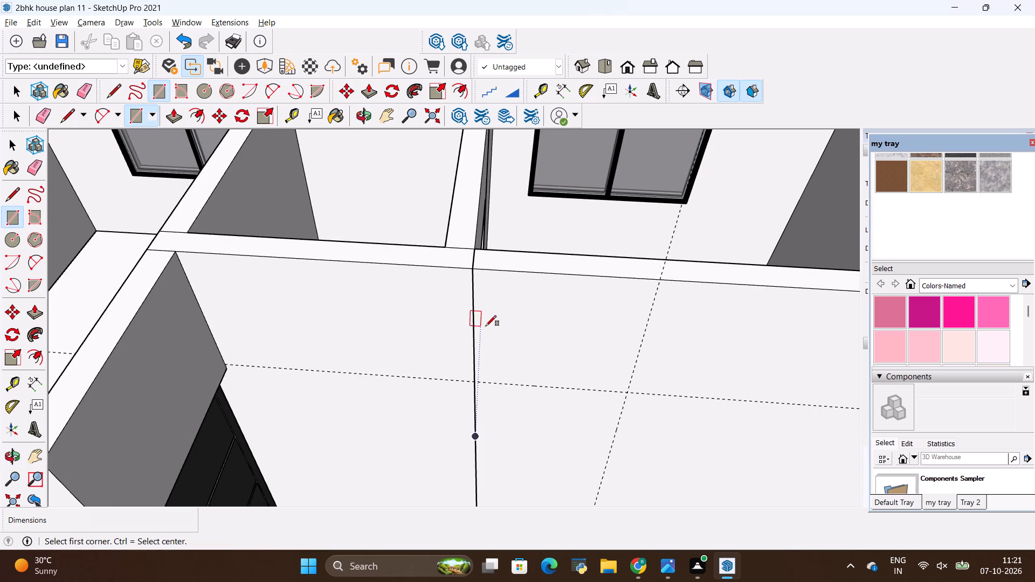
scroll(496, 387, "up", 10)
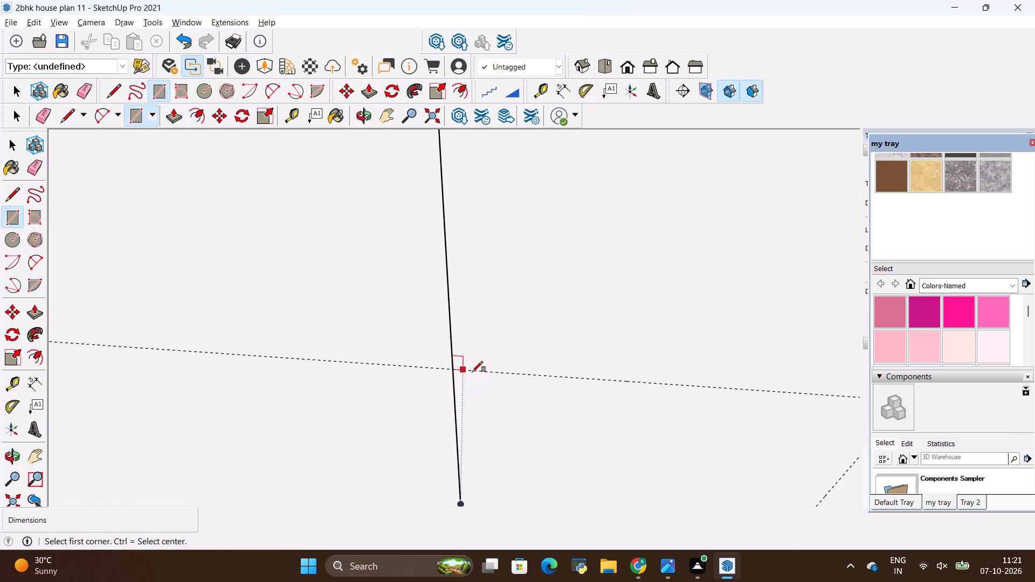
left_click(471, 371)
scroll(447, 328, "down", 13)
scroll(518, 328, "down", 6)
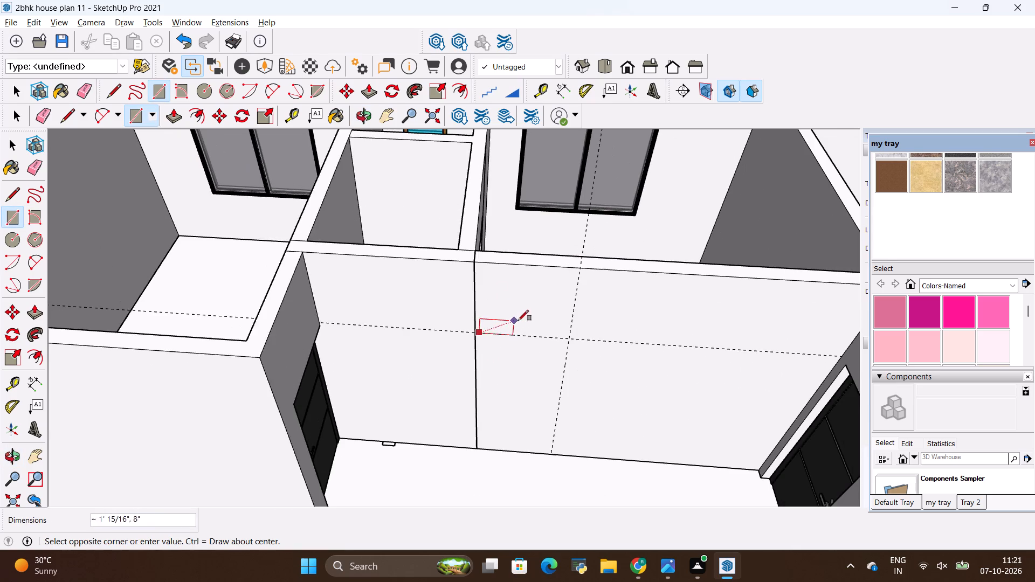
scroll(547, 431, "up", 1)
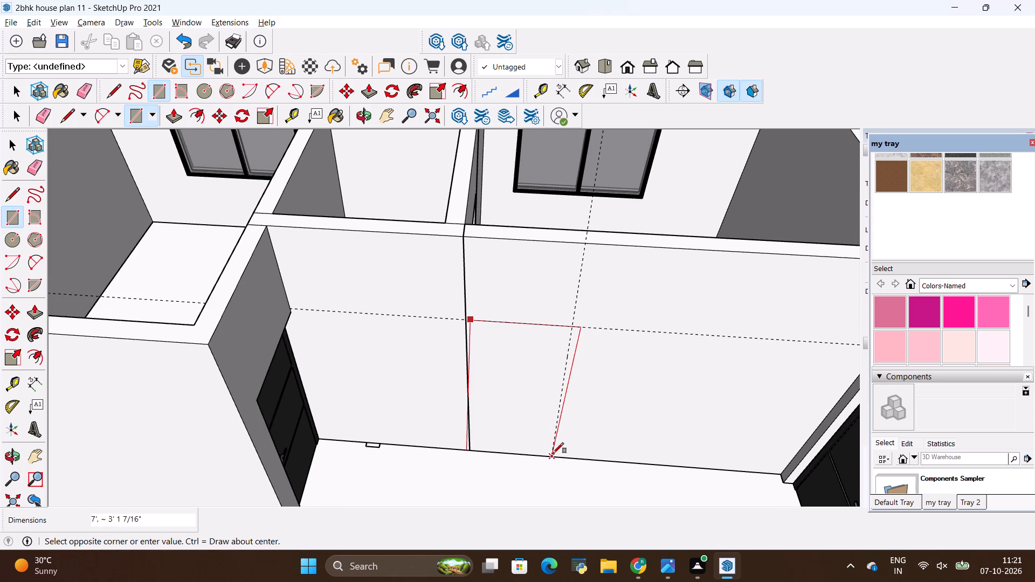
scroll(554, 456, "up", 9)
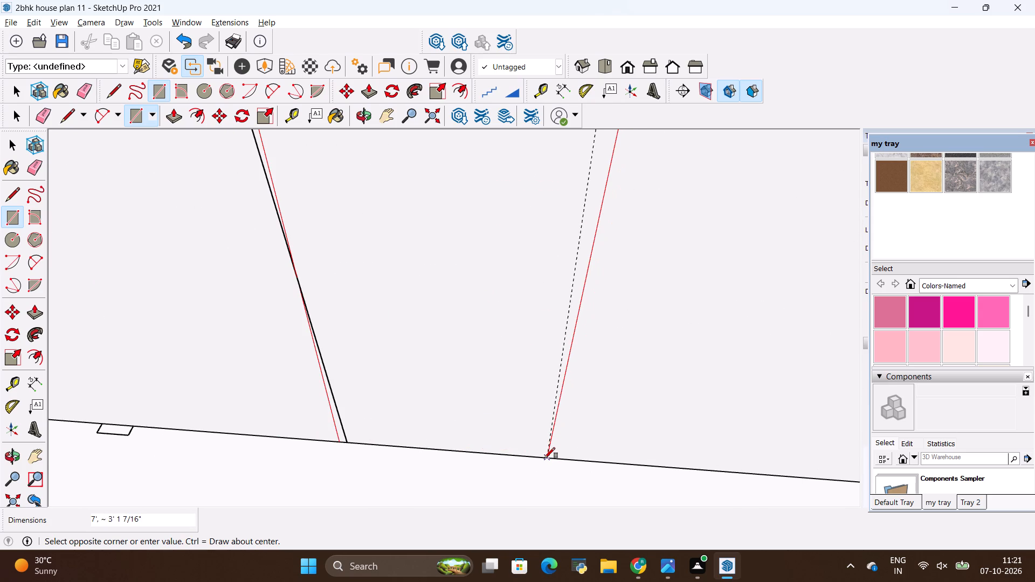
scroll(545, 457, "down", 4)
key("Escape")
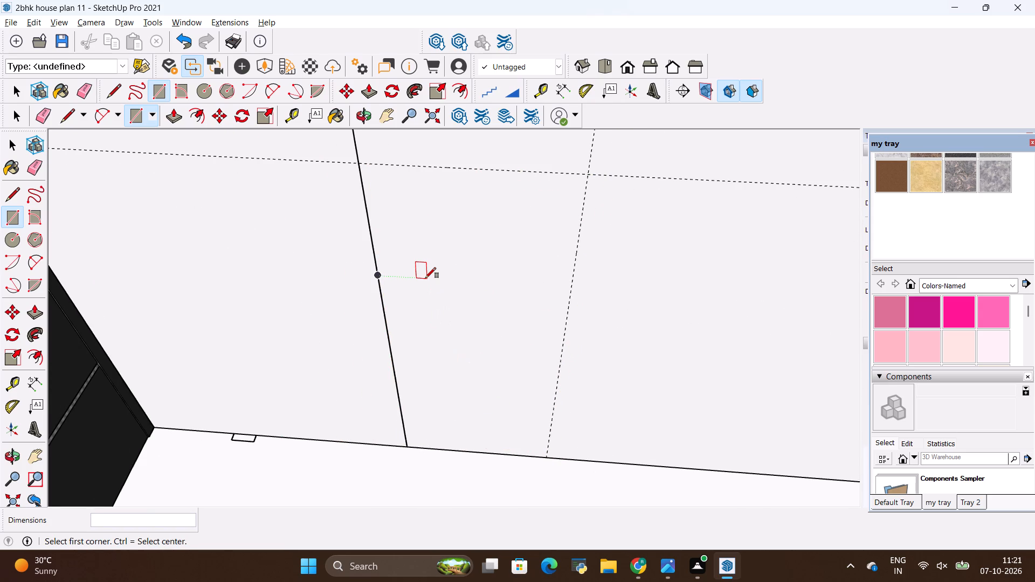
Draw a doorway rectangle about 7' by 3' 3" from where the vertical line meets the horizontal guide to the other guide's floor end.
left_click(357, 163)
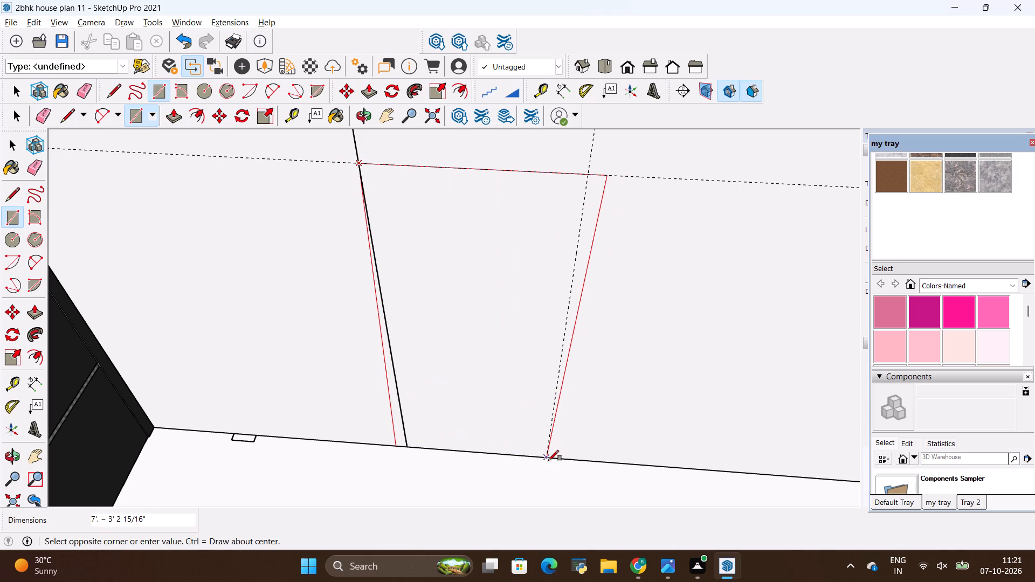
left_click(548, 461)
scroll(502, 447, "down", 4)
middle_click_drag(506, 464, 560, 320)
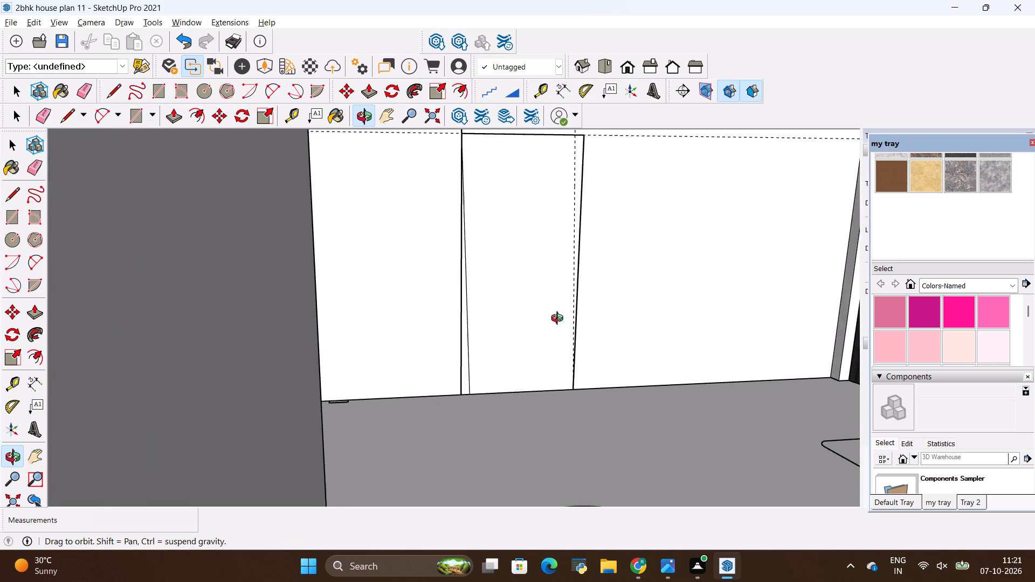
Examine the doorway rectangle, guides and nearby lines on the dining room's long wall from several angles.
middle_click_drag(560, 320, 496, 336)
scroll(498, 336, "down", 3)
scroll(498, 336, "up", 4)
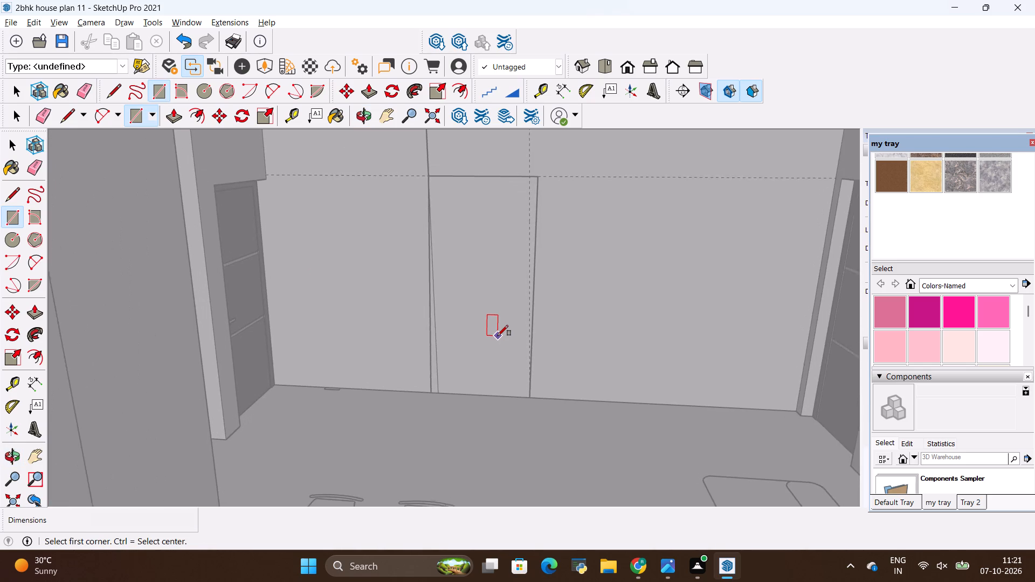
scroll(498, 336, "up", 20)
scroll(498, 336, "up", 3)
middle_click_drag(506, 335, 518, 336)
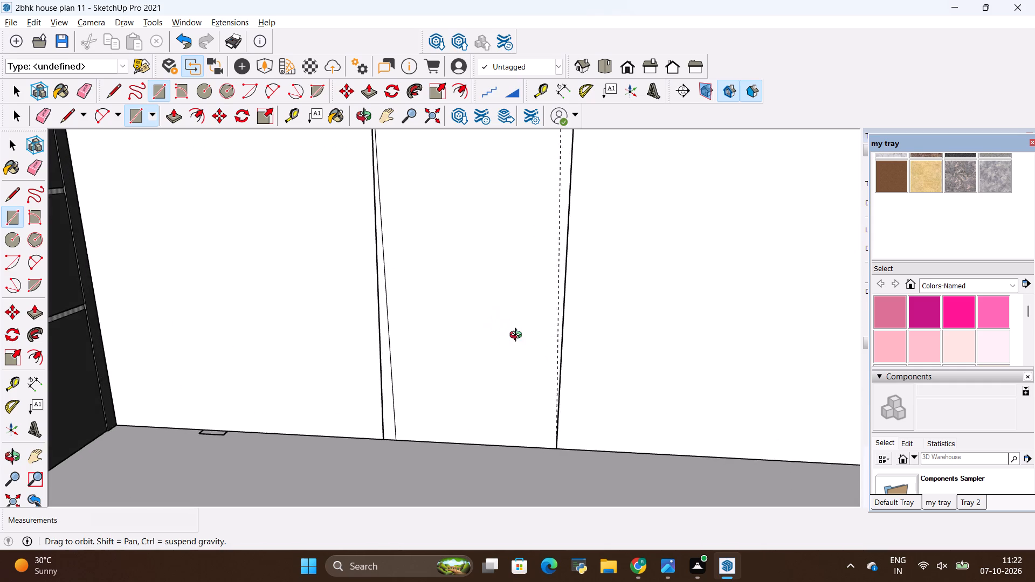
middle_click_drag(518, 336, 550, 268)
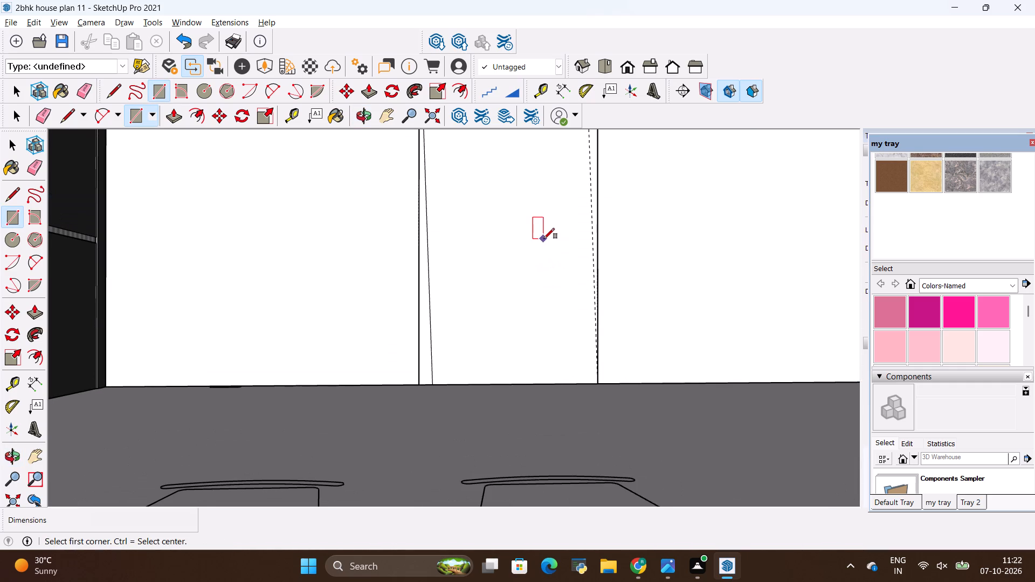
middle_click_drag(545, 239, 498, 392, "shift")
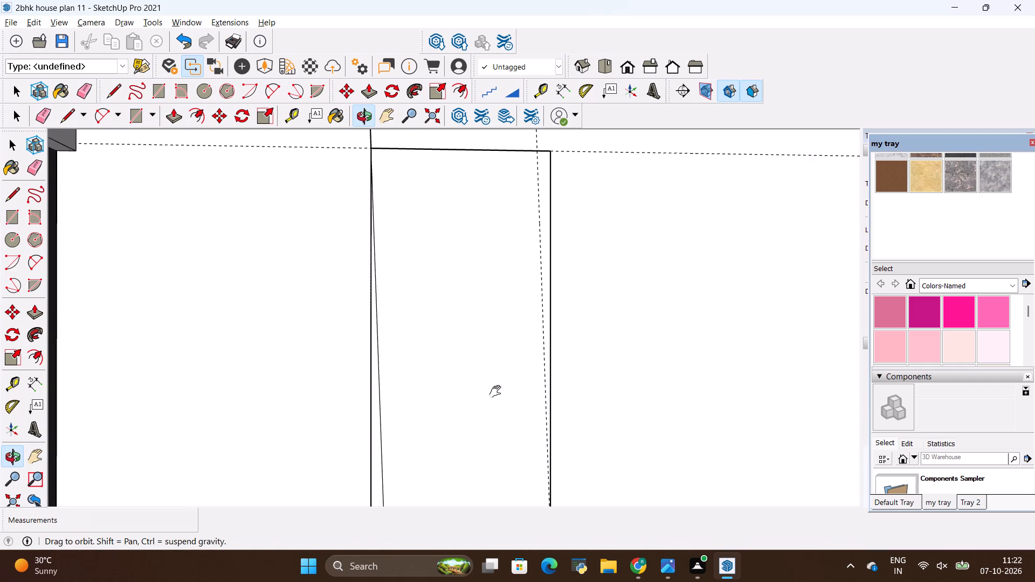
middle_click_drag(498, 392, 498, 391, "shift")
middle_click_drag(585, 332, 558, 379)
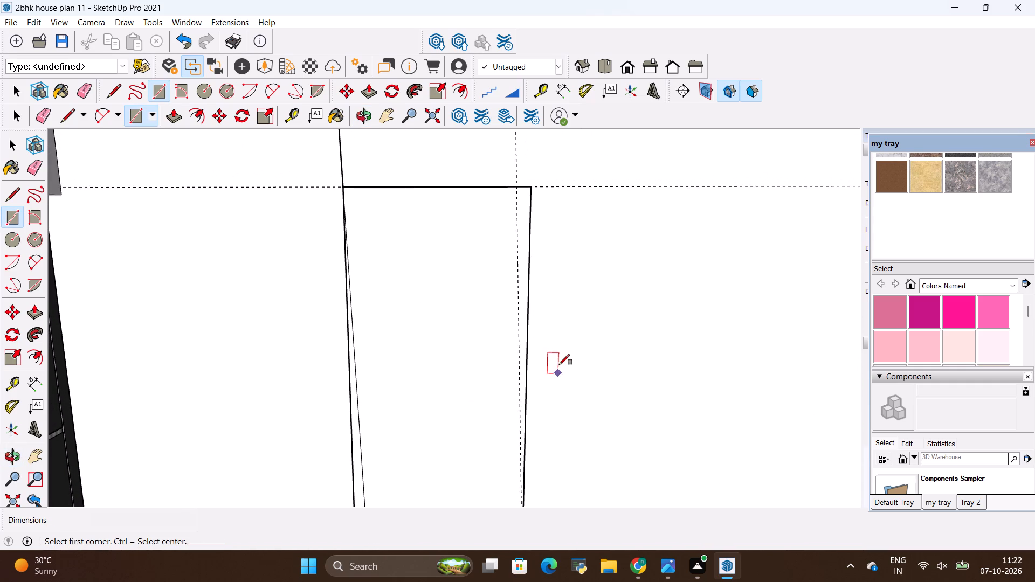
scroll(554, 348, "down", 4)
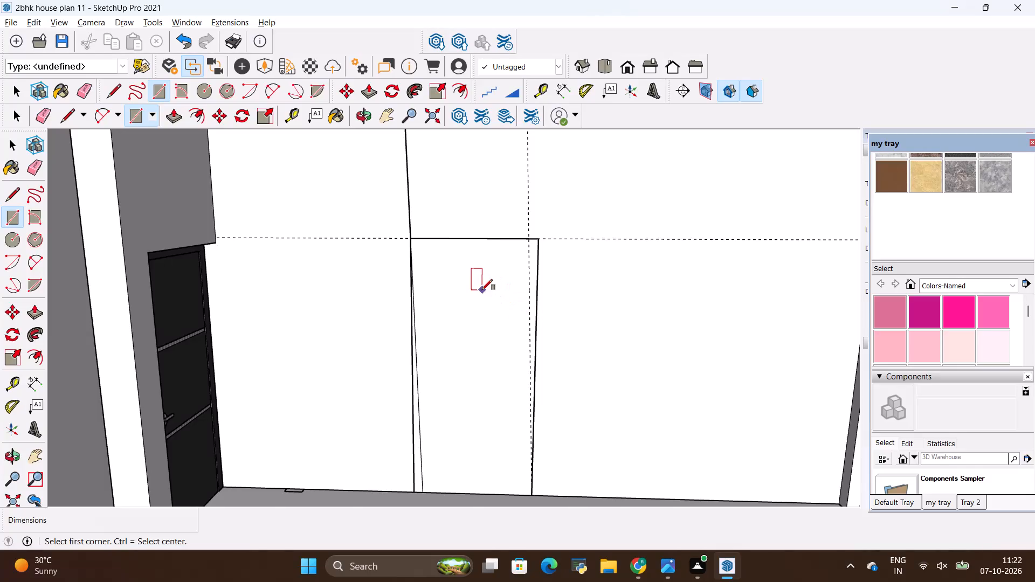
scroll(482, 290, "down", 1)
middle_click_drag(472, 289, 472, 440)
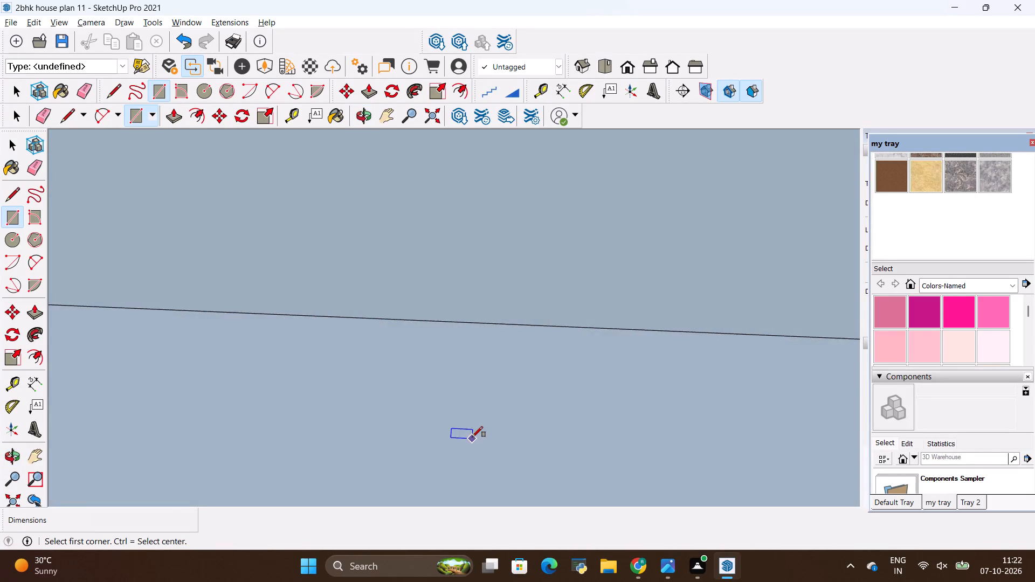
scroll(472, 427, "down", 20)
scroll(472, 427, "down", 20)
scroll(472, 427, "down", 4)
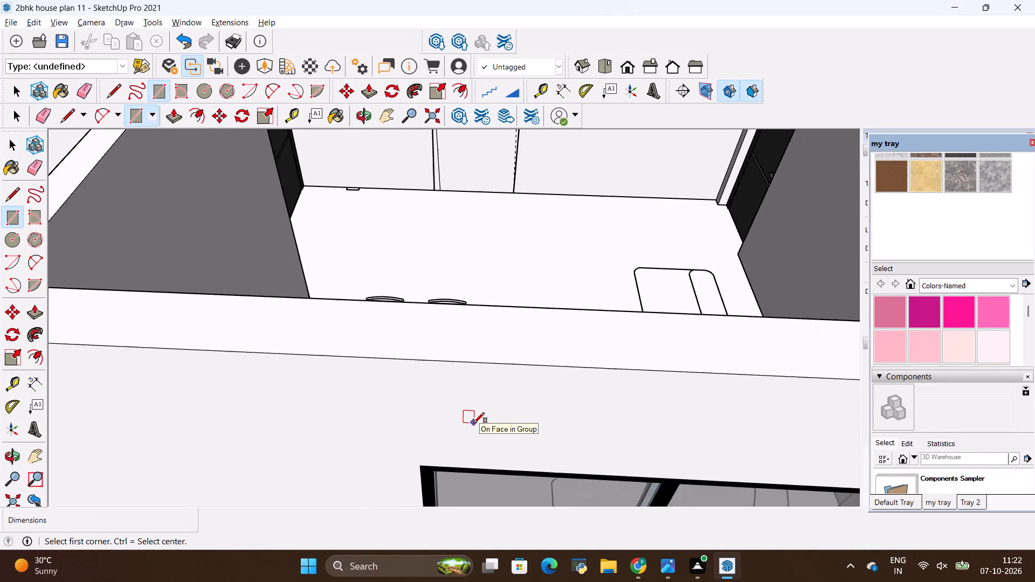
scroll(474, 423, "down", 14)
scroll(474, 206, "up", 4)
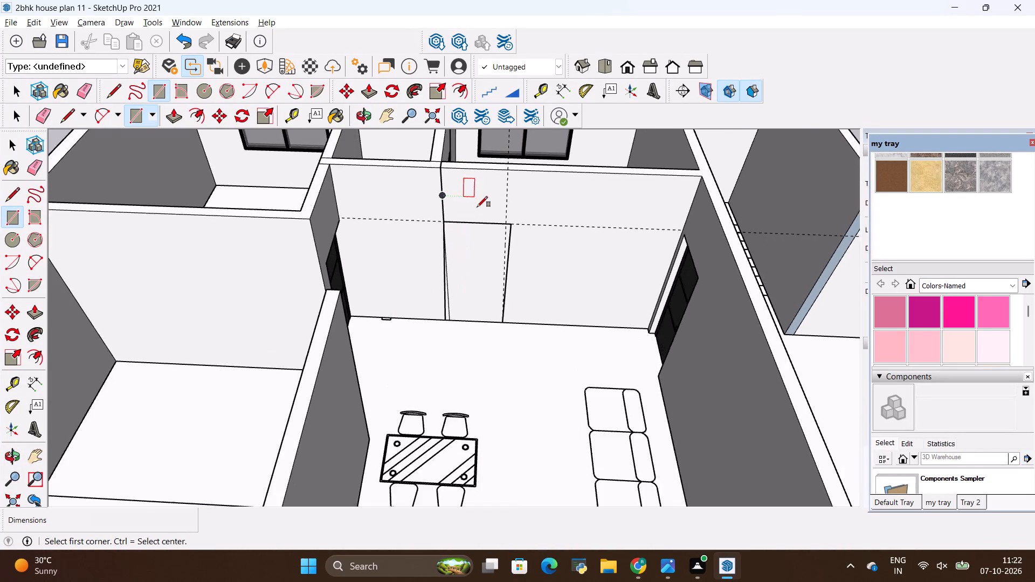
scroll(477, 207, "up", 5)
middle_click_drag(529, 213, 282, 212)
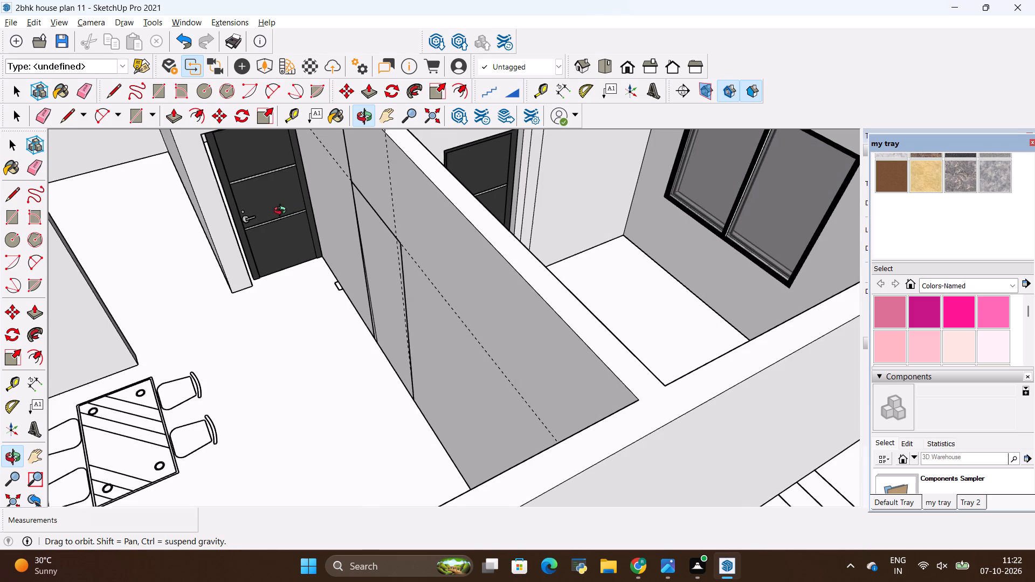
middle_click_drag(282, 212, 499, 216)
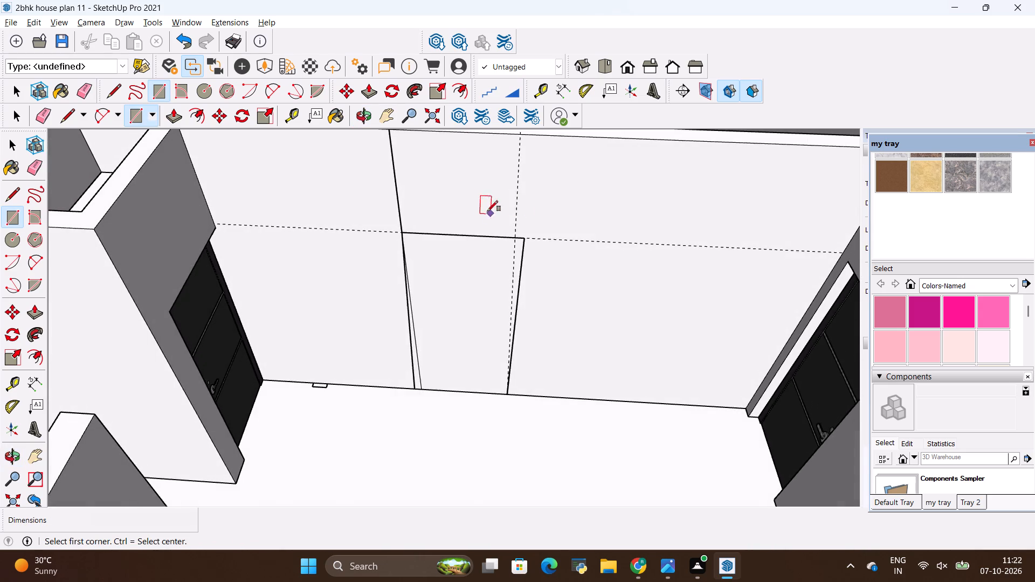
Erase the two guides, the vertical line above the doorway rectangle and the stray slanted line inside it.
scroll(446, 192, "up", 4)
key("e")
left_click_drag(348, 226, 356, 264)
left_click_drag(553, 214, 565, 216)
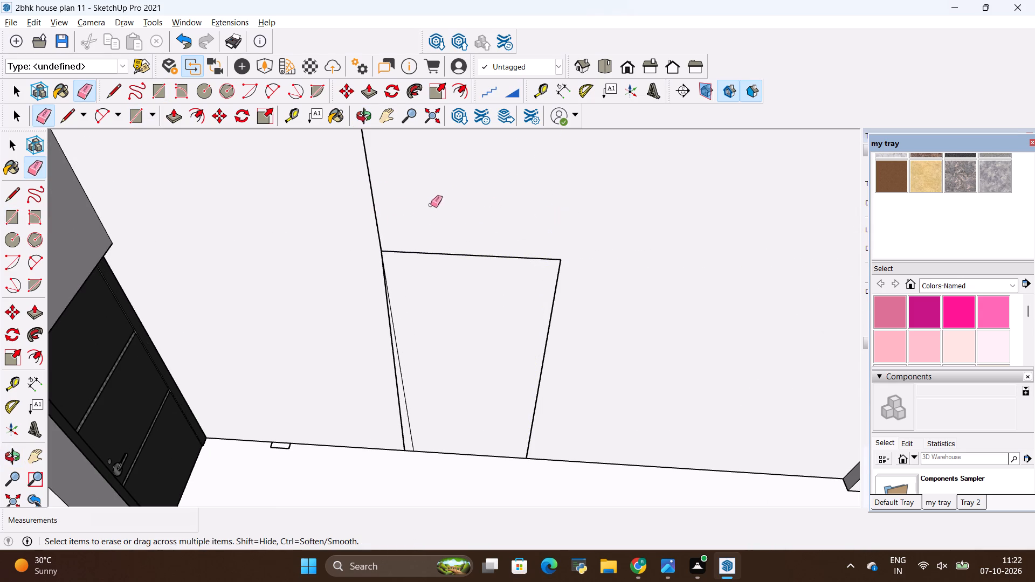
left_click_drag(430, 205, 341, 226)
scroll(462, 237, "down", 5)
scroll(405, 349, "up", 9)
left_click_drag(441, 342, 434, 350)
scroll(434, 350, "down", 9)
left_click_drag(434, 350, 451, 347)
scroll(434, 350, "down", 2)
middle_click(526, 266)
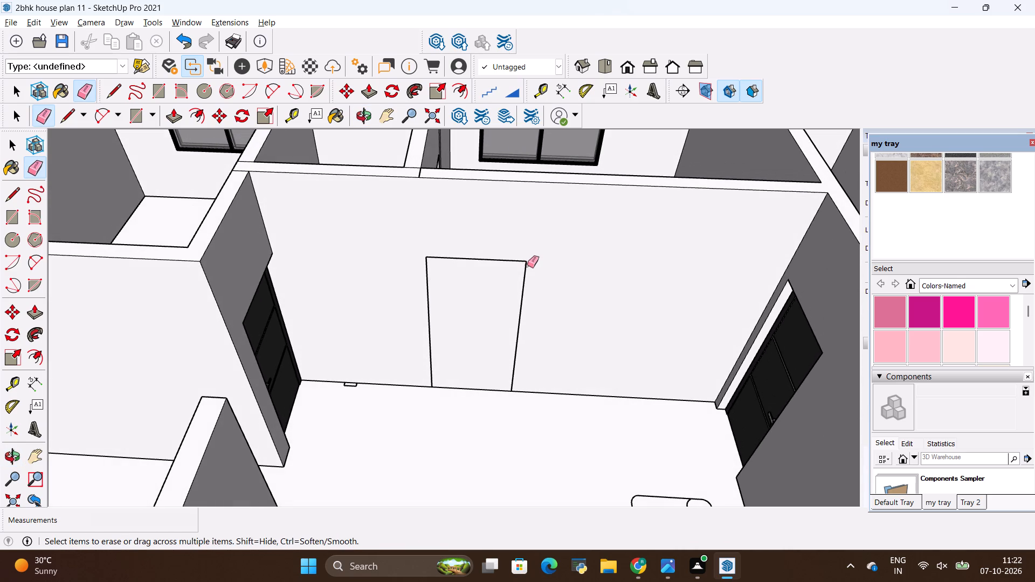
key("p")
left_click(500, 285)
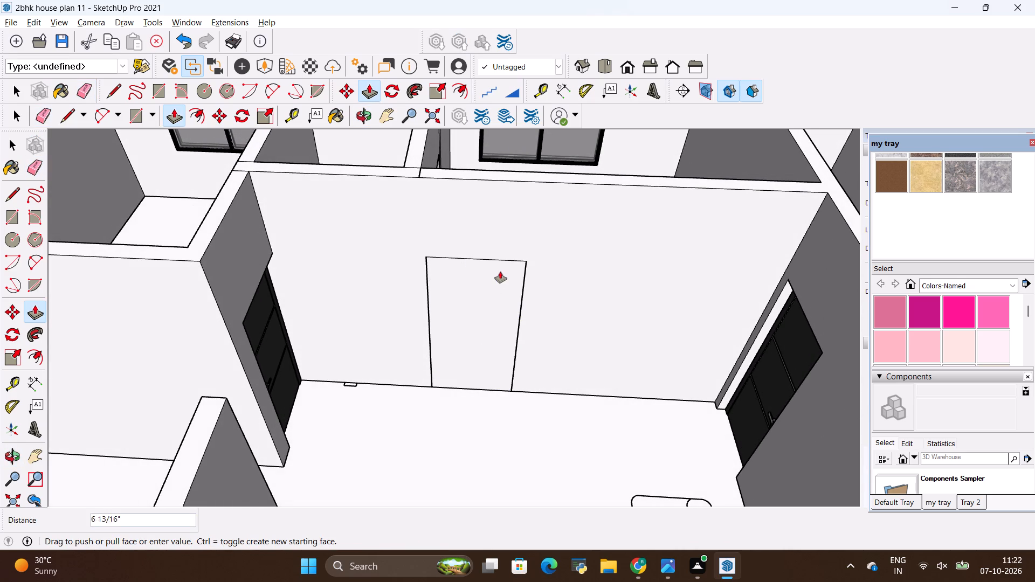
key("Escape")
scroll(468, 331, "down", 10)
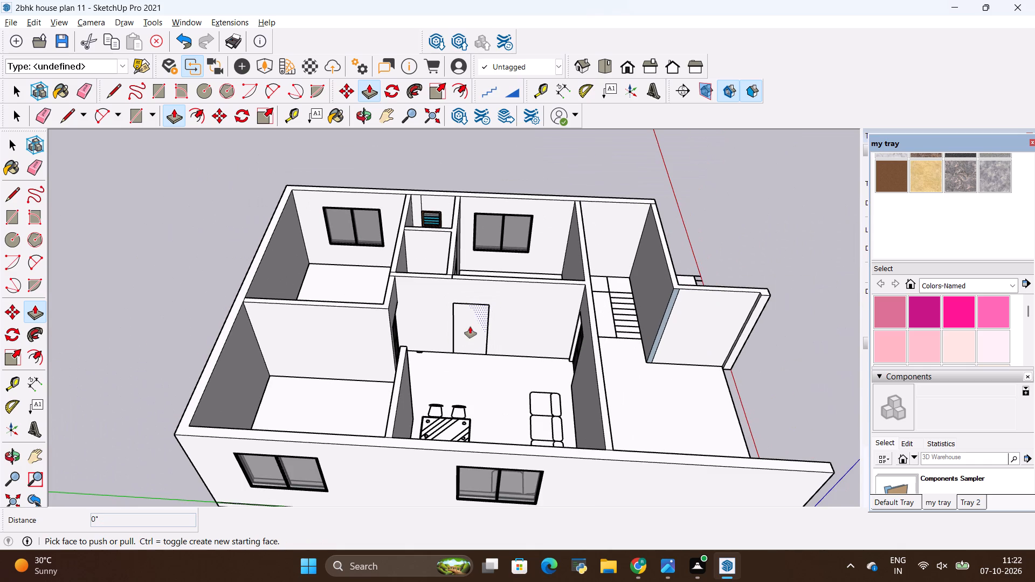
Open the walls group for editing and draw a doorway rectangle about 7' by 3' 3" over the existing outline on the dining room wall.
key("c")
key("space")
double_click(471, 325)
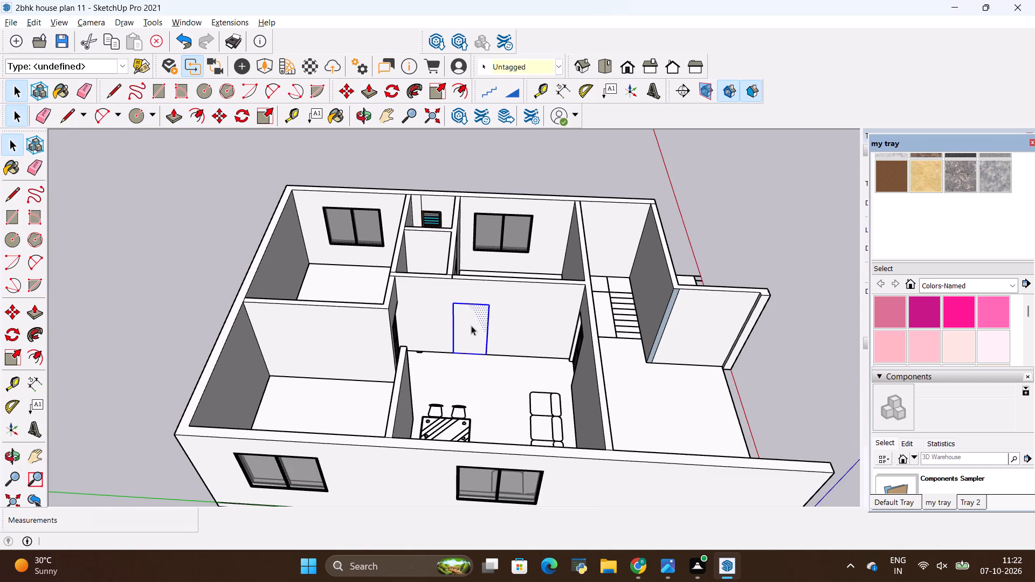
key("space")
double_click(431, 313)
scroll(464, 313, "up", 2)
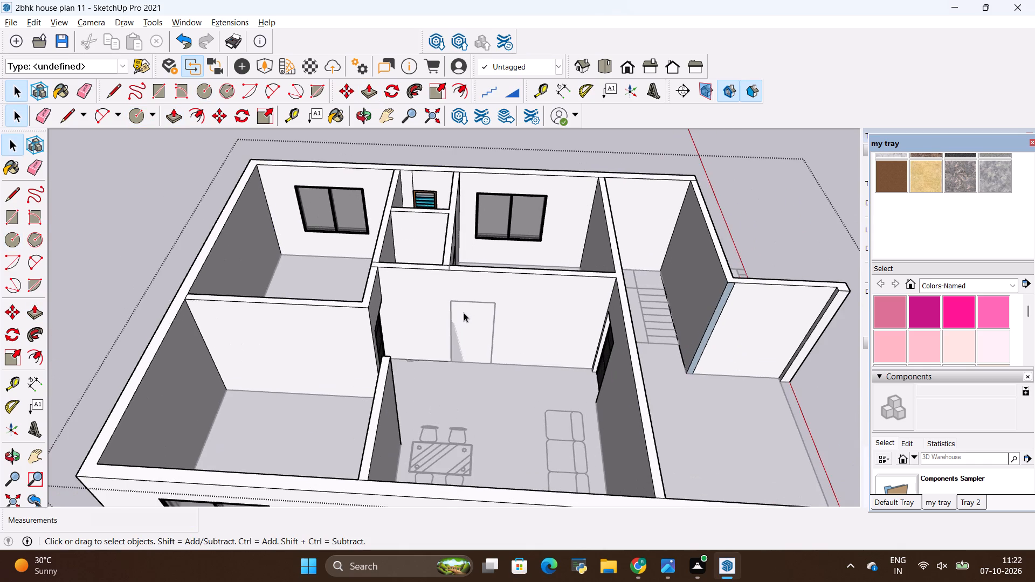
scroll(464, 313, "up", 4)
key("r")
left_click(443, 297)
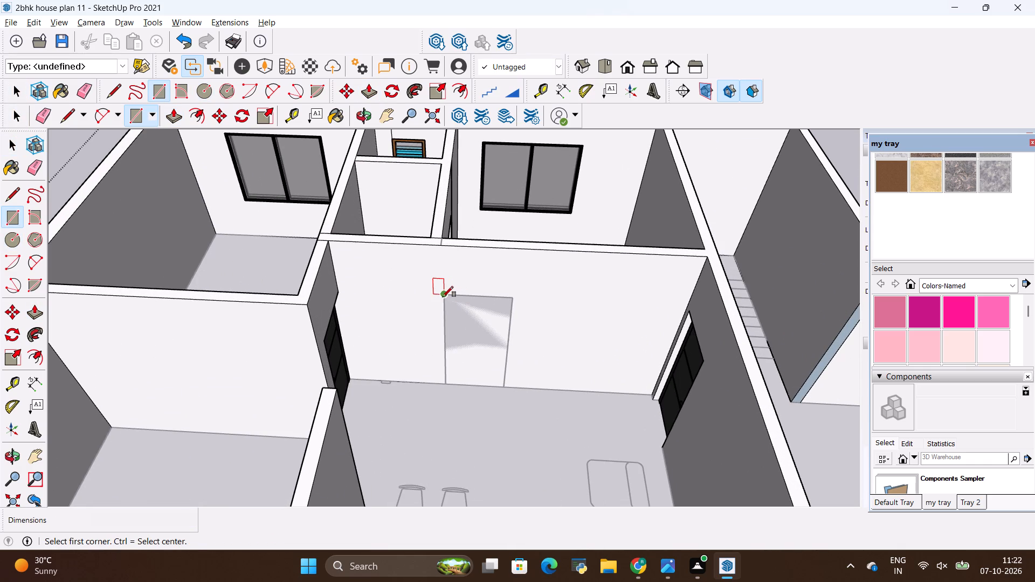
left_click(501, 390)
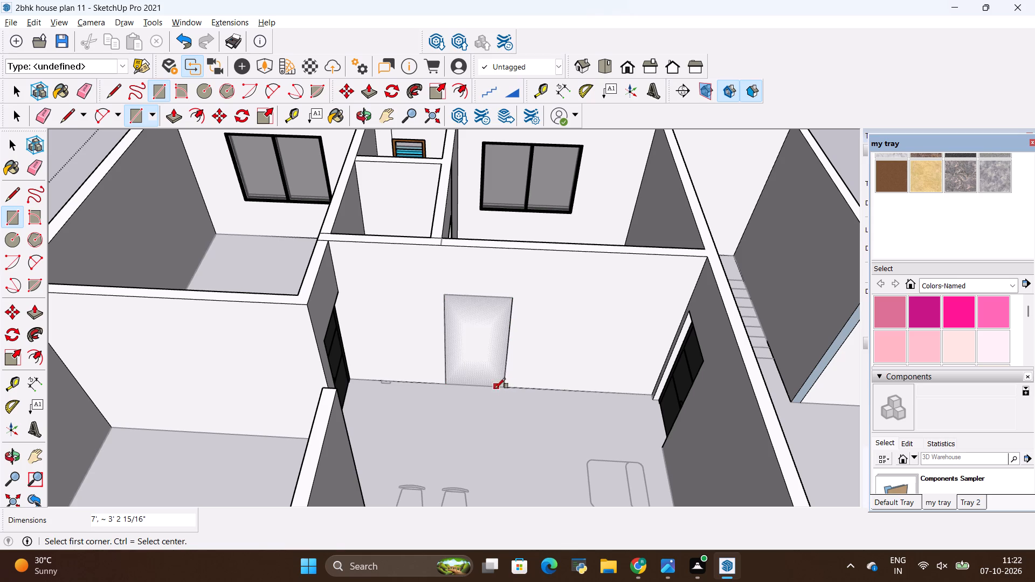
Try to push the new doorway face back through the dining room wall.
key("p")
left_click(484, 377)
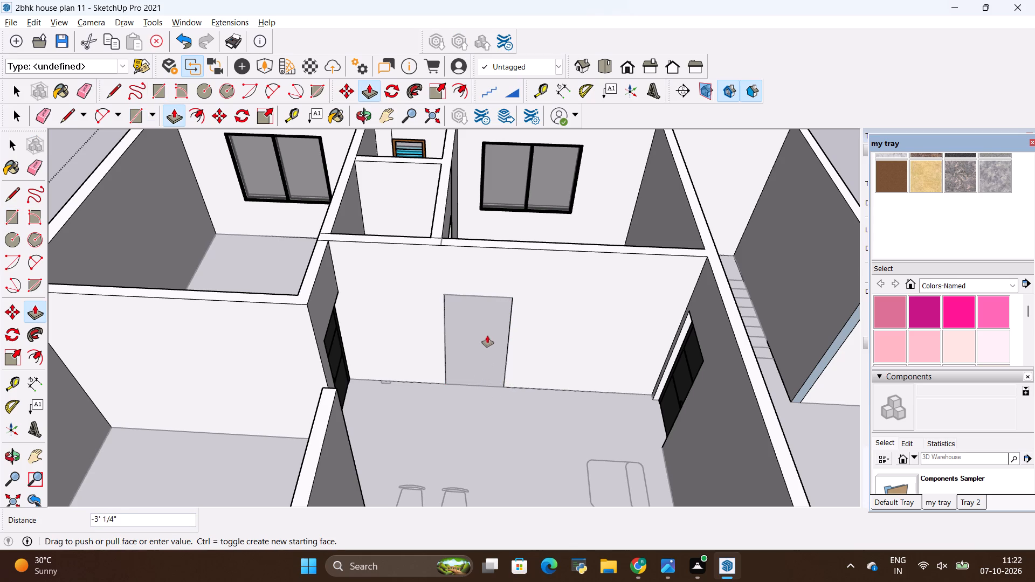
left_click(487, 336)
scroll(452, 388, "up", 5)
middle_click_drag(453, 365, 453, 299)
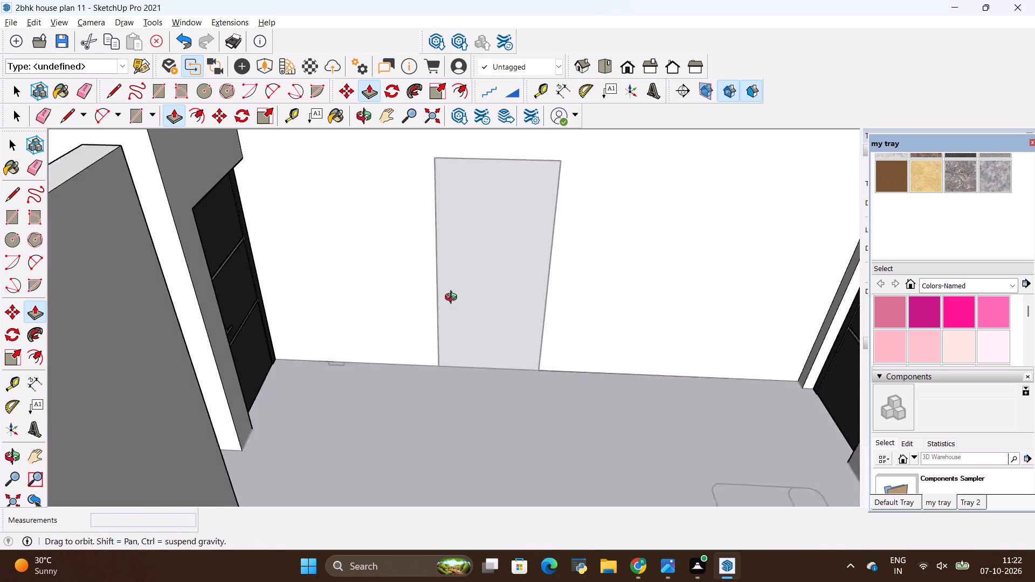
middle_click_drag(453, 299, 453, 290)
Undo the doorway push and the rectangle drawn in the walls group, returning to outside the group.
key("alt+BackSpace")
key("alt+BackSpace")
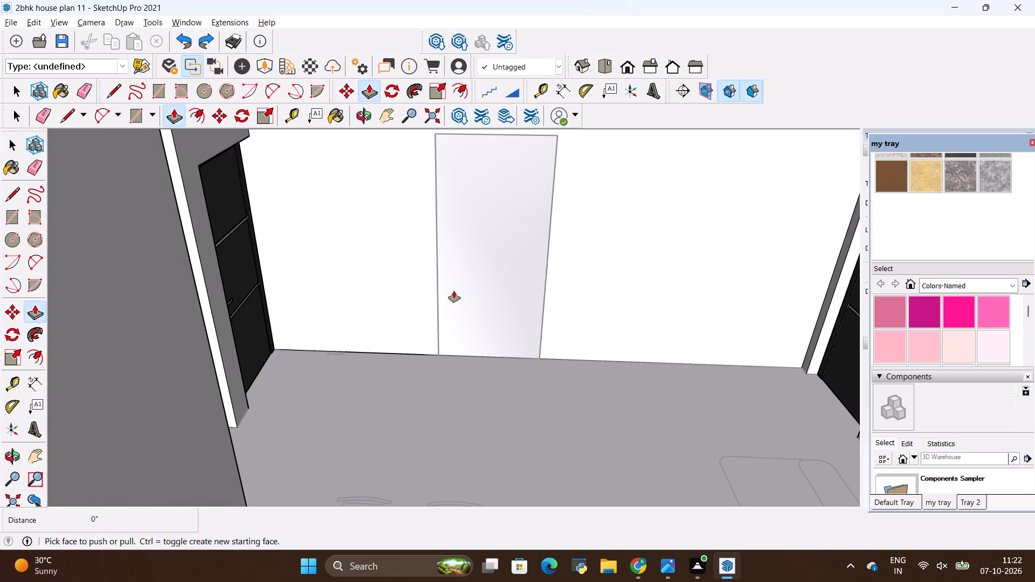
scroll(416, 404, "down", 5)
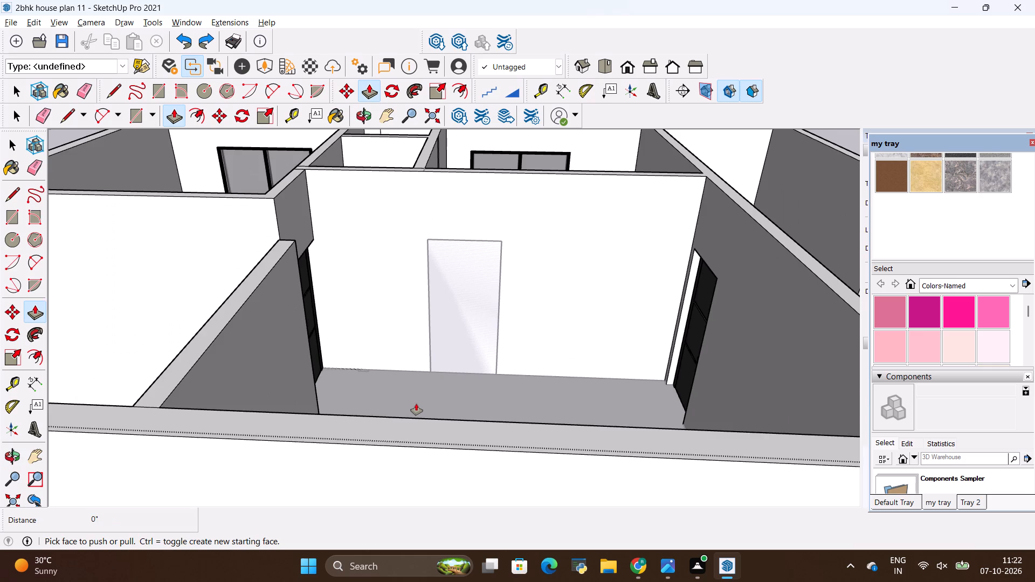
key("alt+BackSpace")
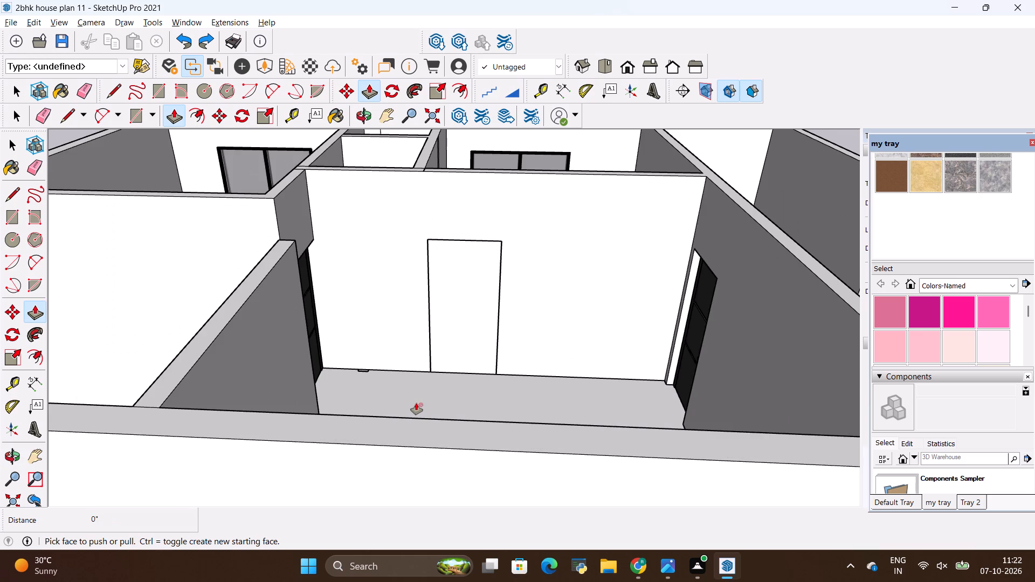
Erase the remaining doorway outline, both sides and the top edge, from the dining room wall face.
key("r")
key("e")
left_click_drag(412, 309, 498, 280)
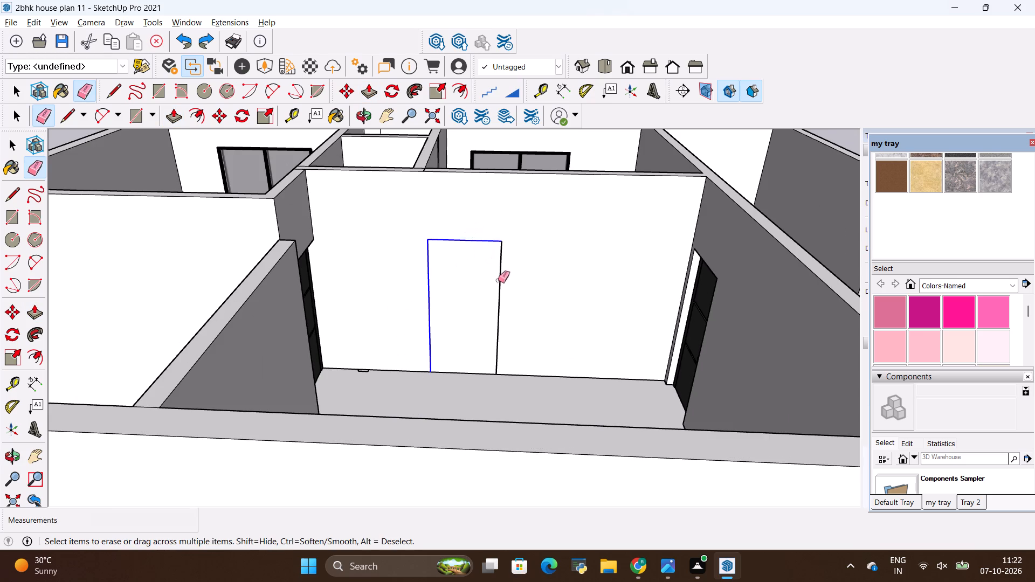
left_click_drag(498, 280, 498, 281)
left_click_drag(496, 293, 510, 293)
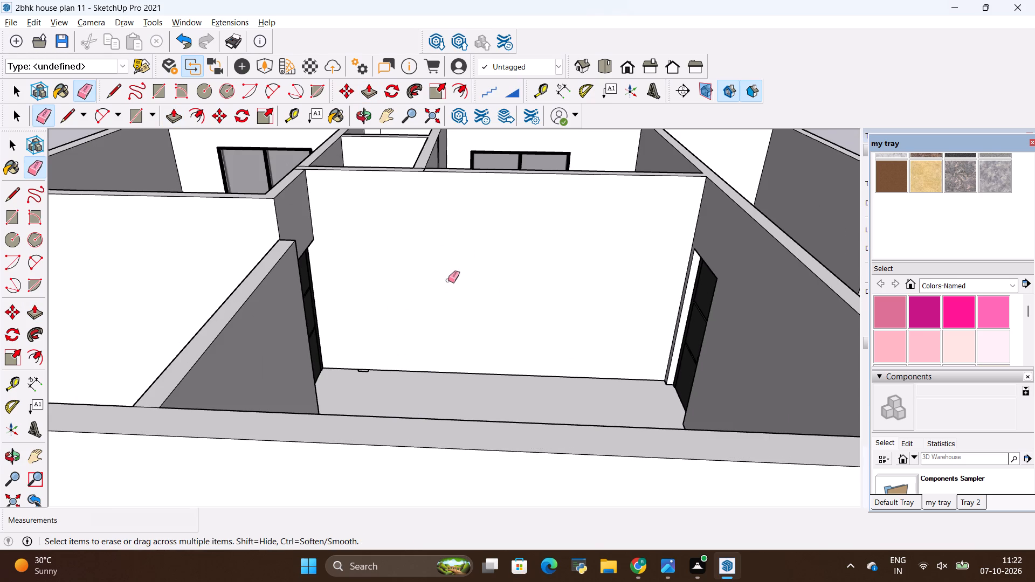
Open the walls group and place a horizontal guide on the dining room wall face, 3' below its top edge.
key("space")
double_click(448, 280)
left_click(446, 283)
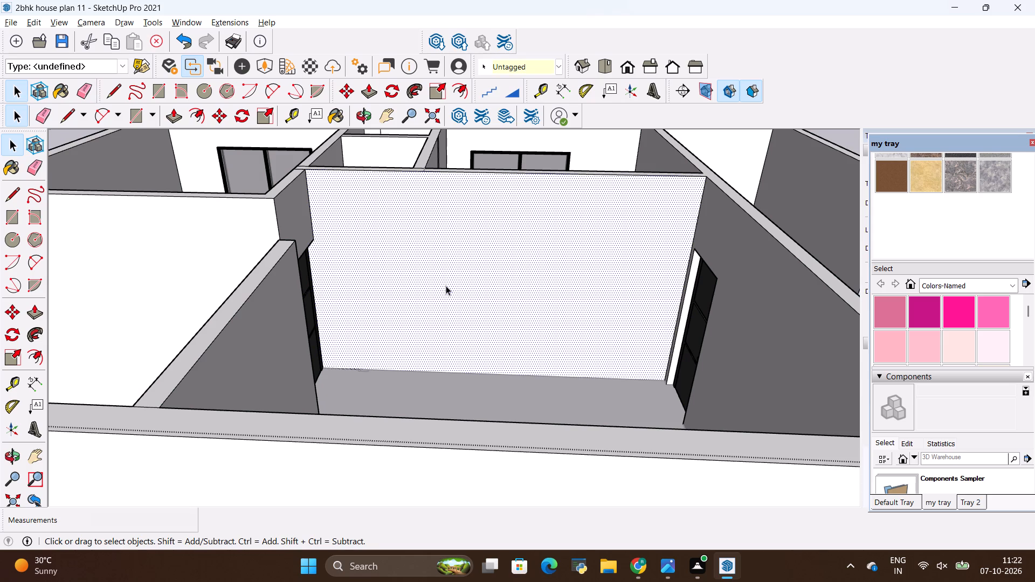
key("t")
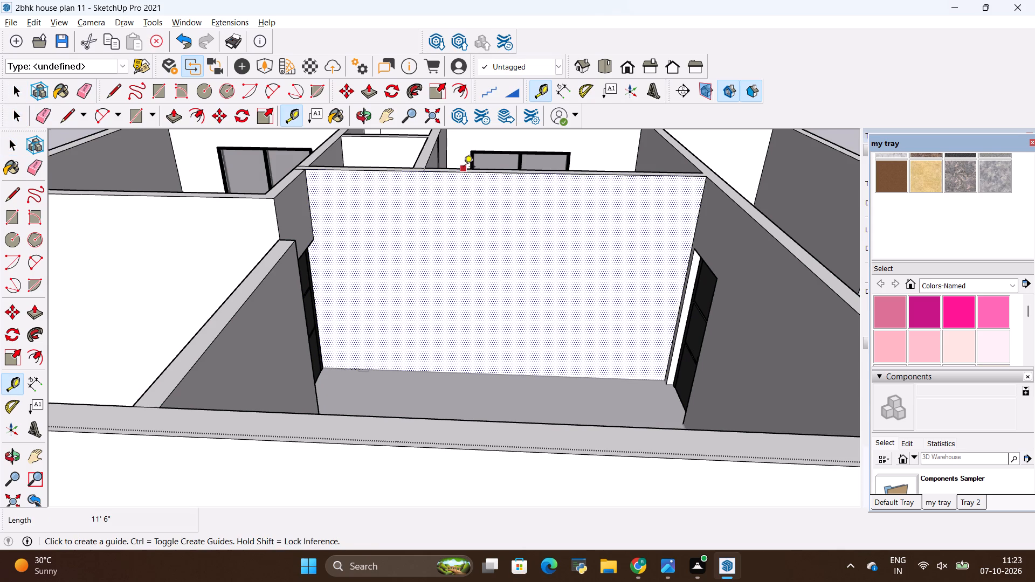
left_click(468, 174)
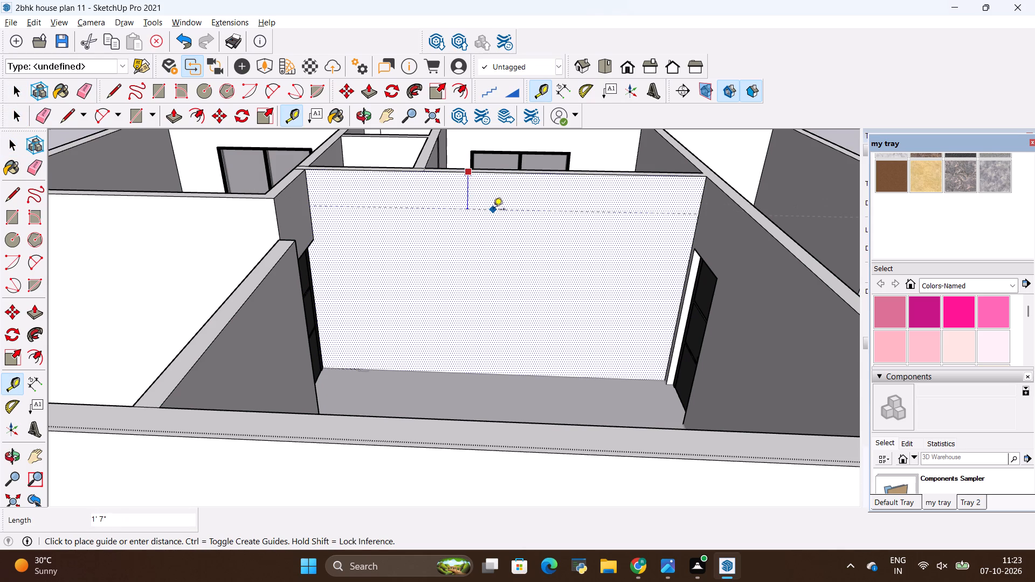
key("BackSpace")
type("3'")
key("Return")
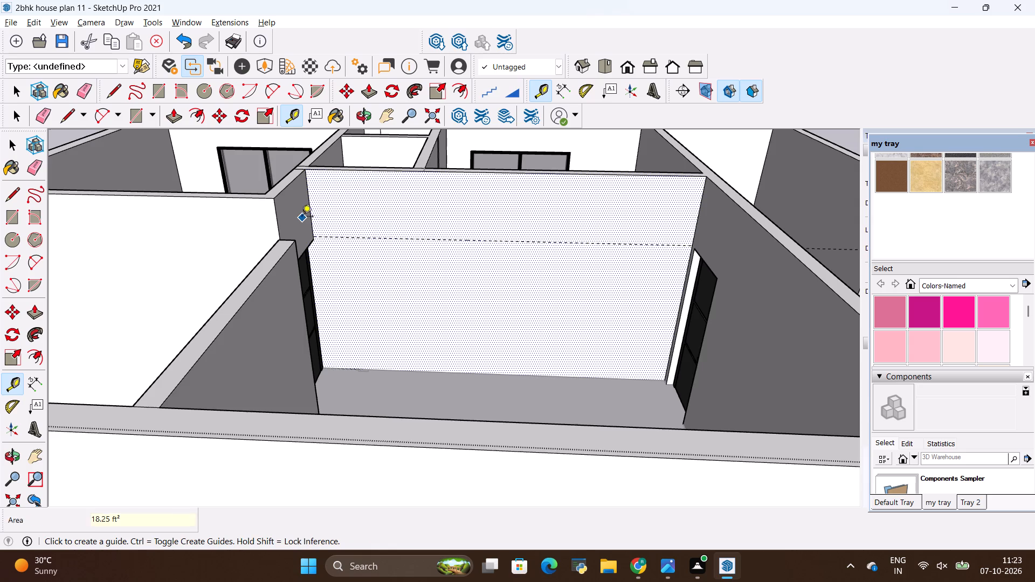
Place a short vertical guide about 6" long on the dining room wall face, directly below the toilet–bedroom partition corner.
scroll(302, 217, "up", 3)
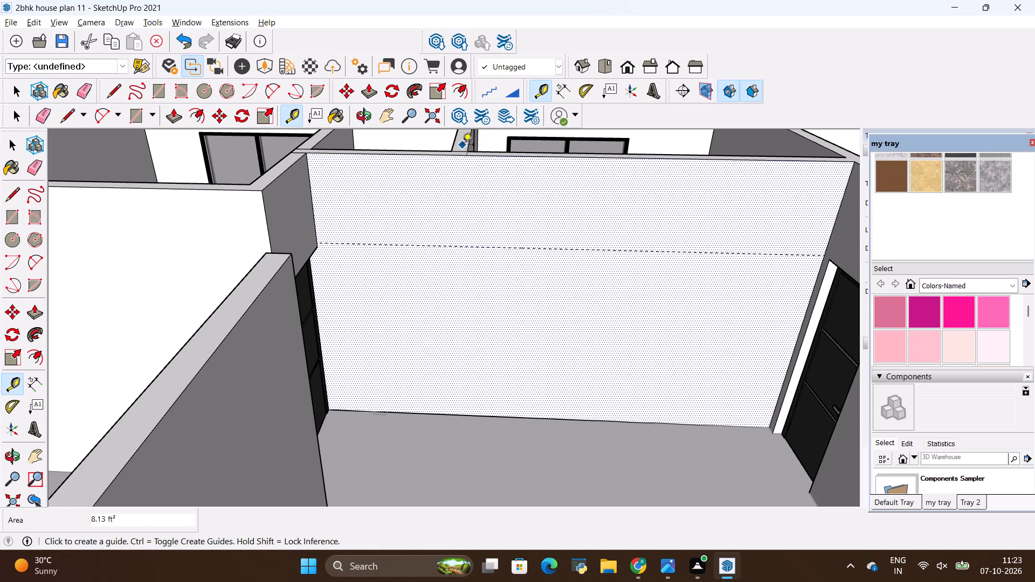
scroll(467, 142, "up", 8)
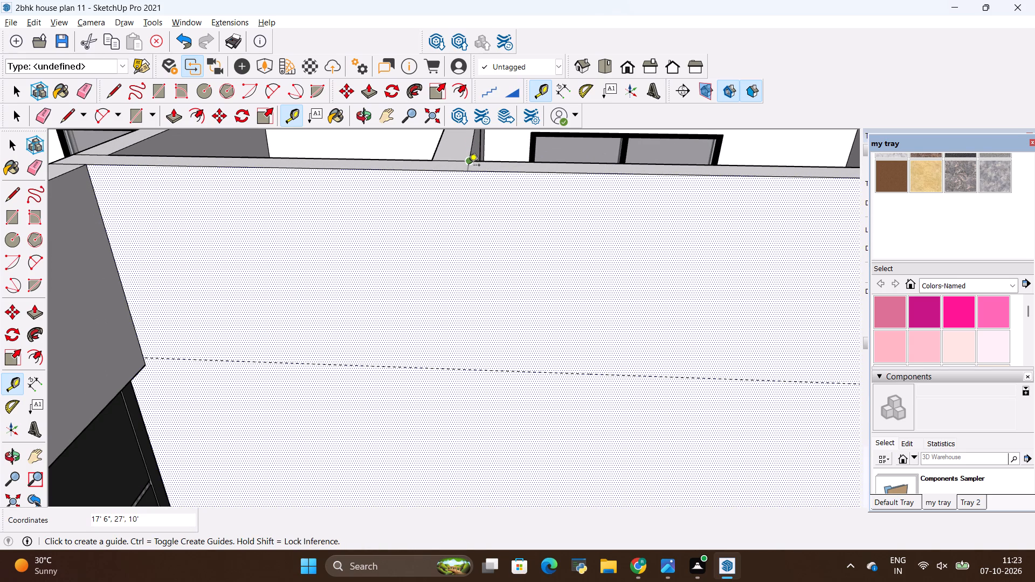
left_click(466, 207)
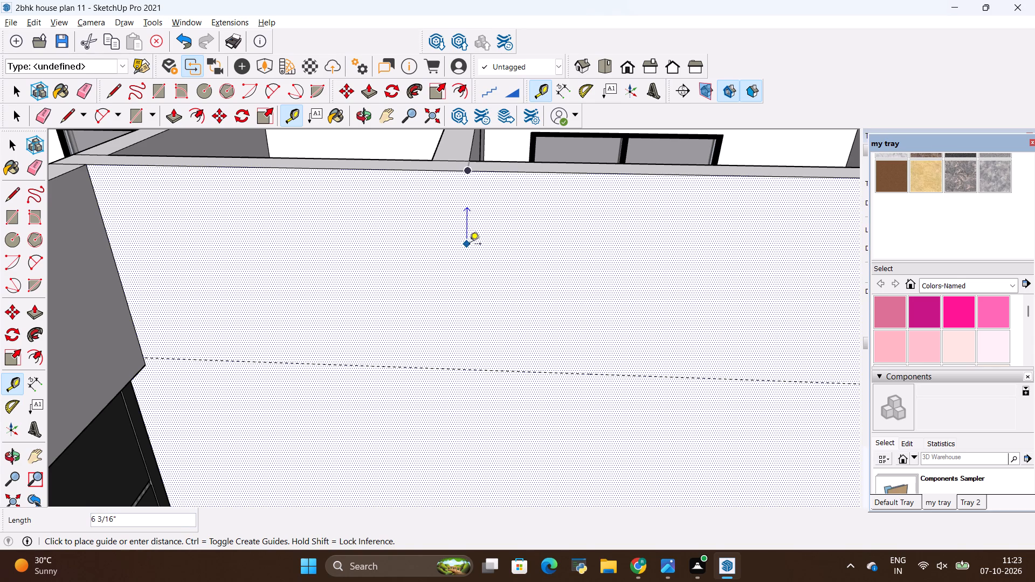
left_click(470, 245)
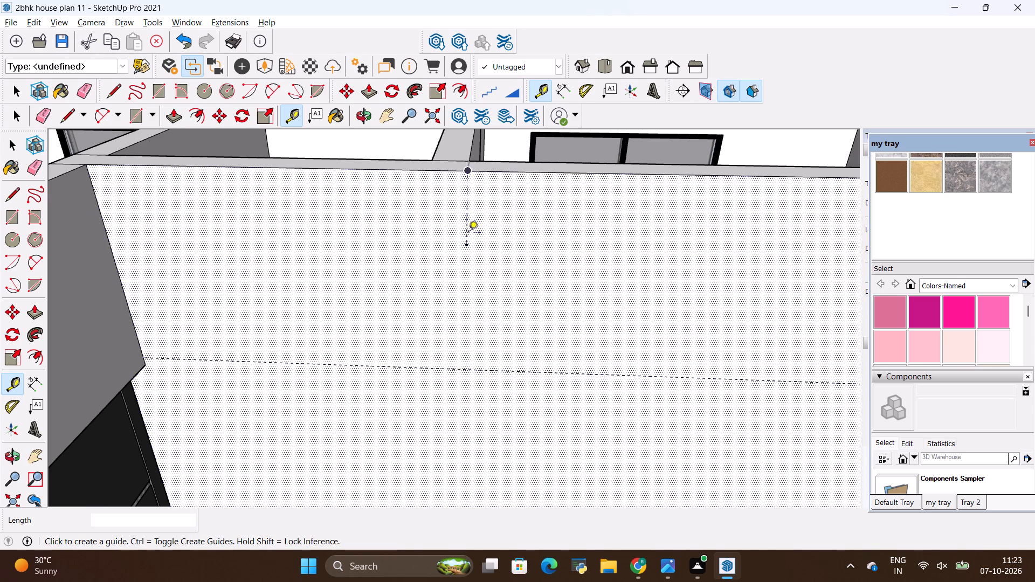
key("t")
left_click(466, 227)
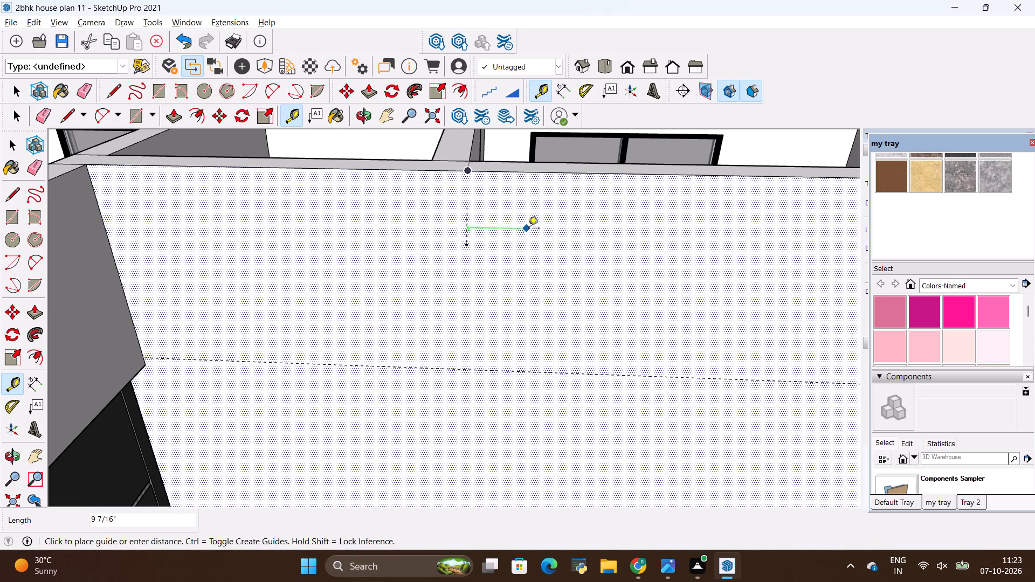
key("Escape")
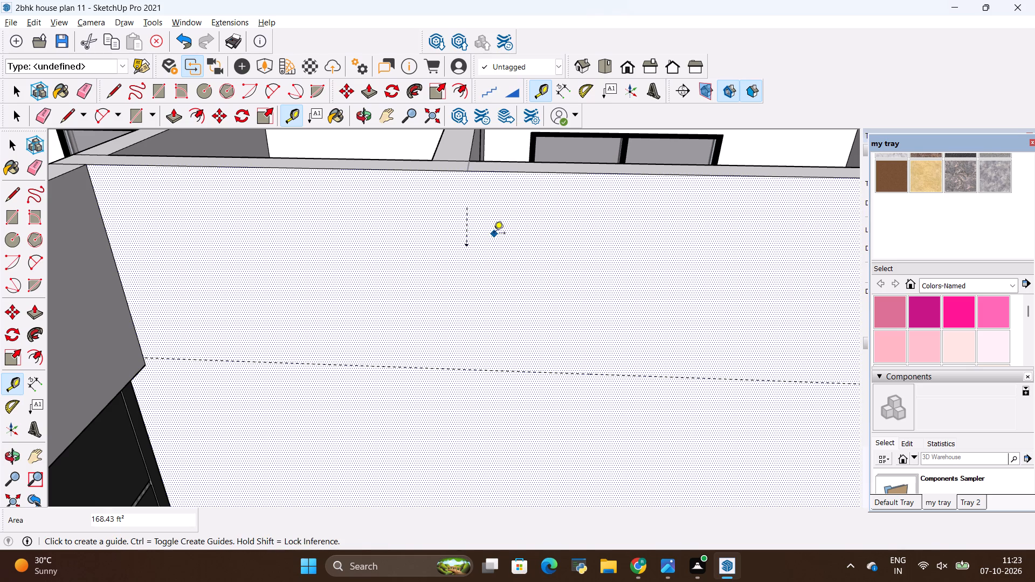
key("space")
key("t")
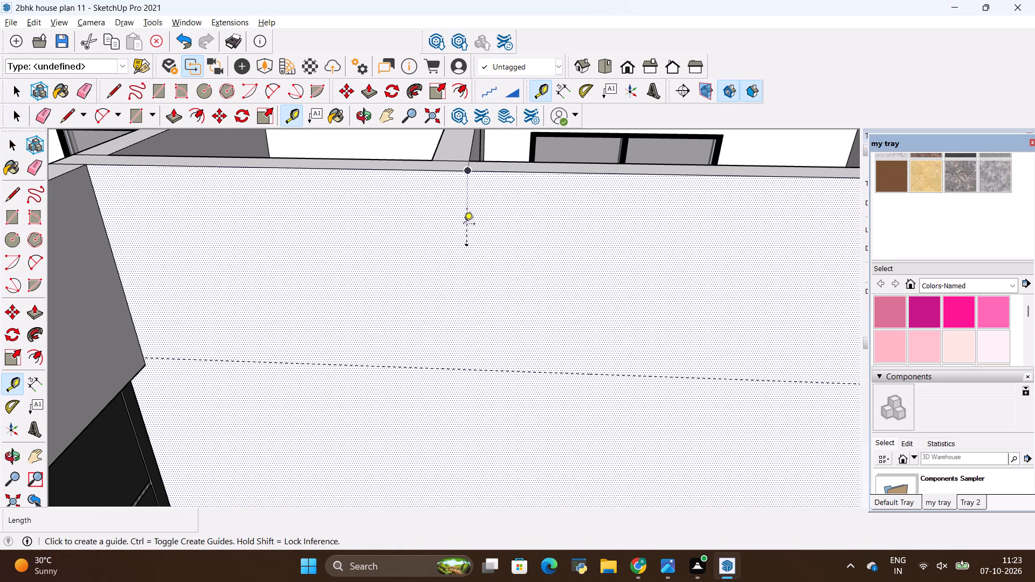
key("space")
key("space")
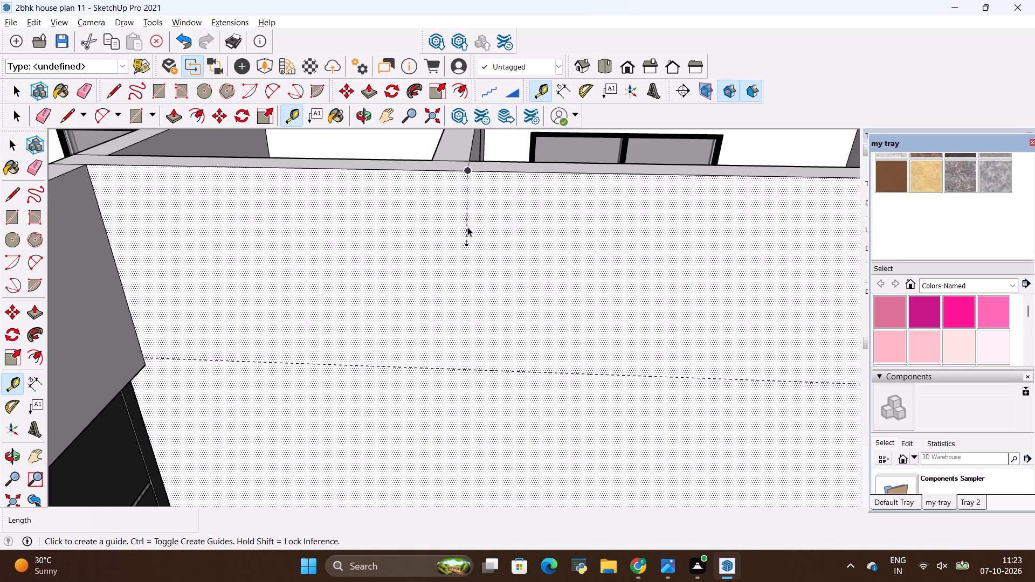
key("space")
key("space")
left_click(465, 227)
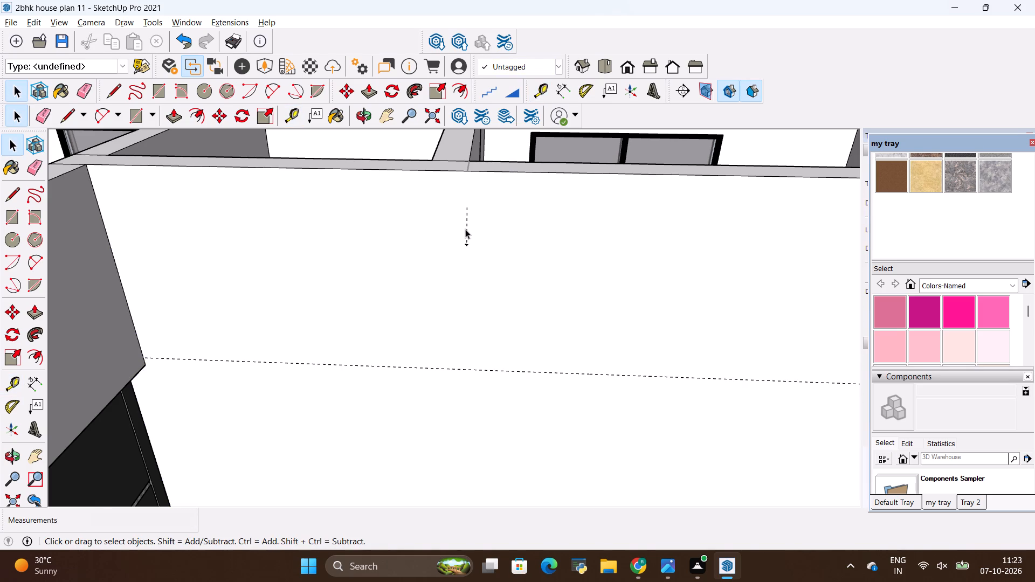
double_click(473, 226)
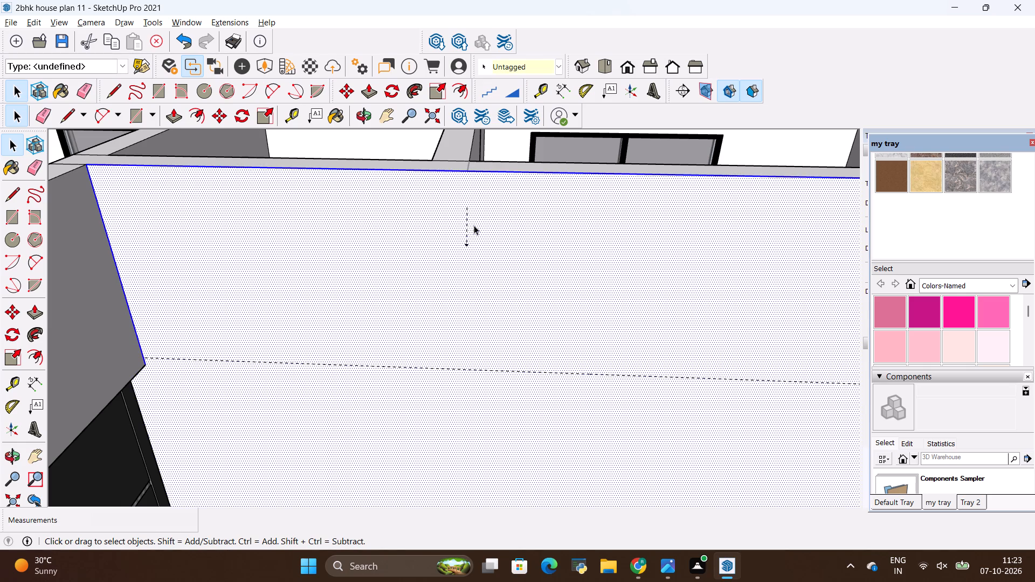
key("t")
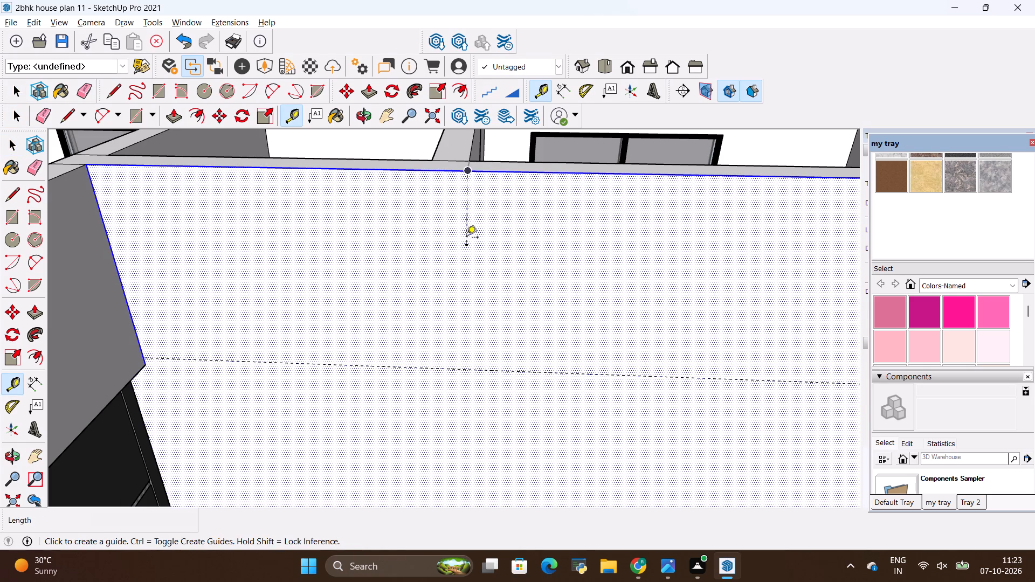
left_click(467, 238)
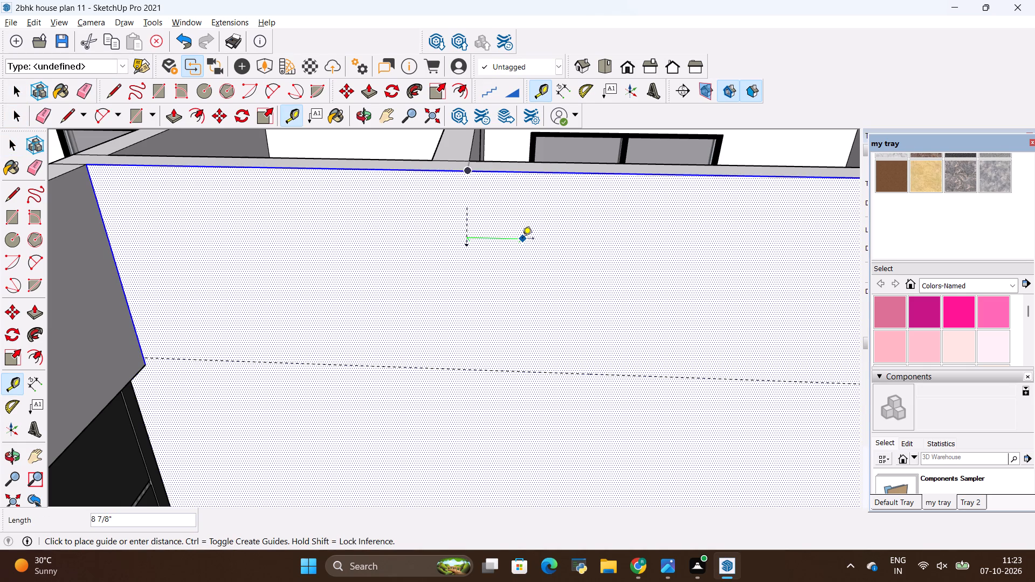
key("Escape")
Draw a 10' vertical line down the dining room wall face, from the toilet–bedroom partition corner to the floor.
scroll(420, 289, "down", 10)
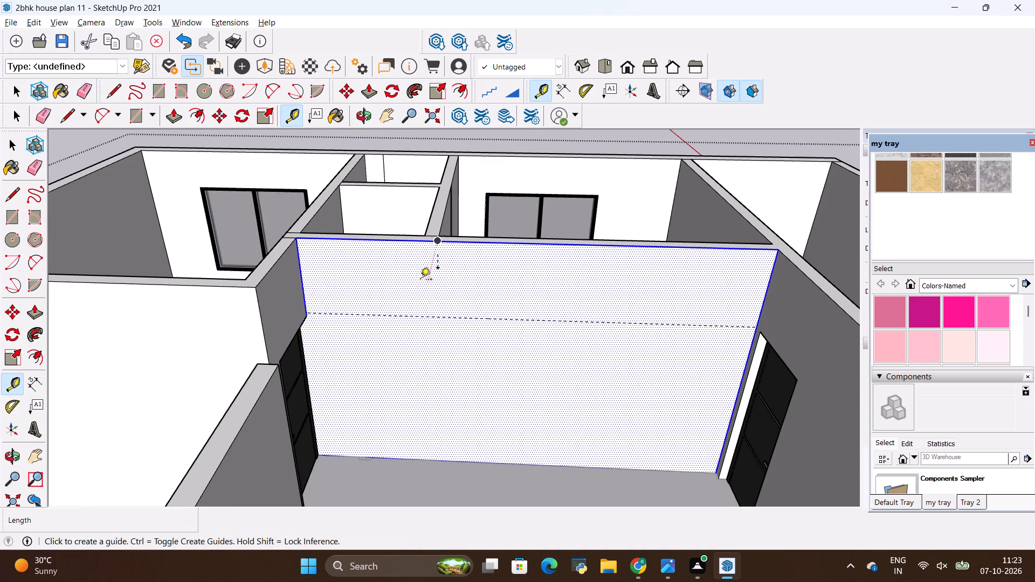
key("l")
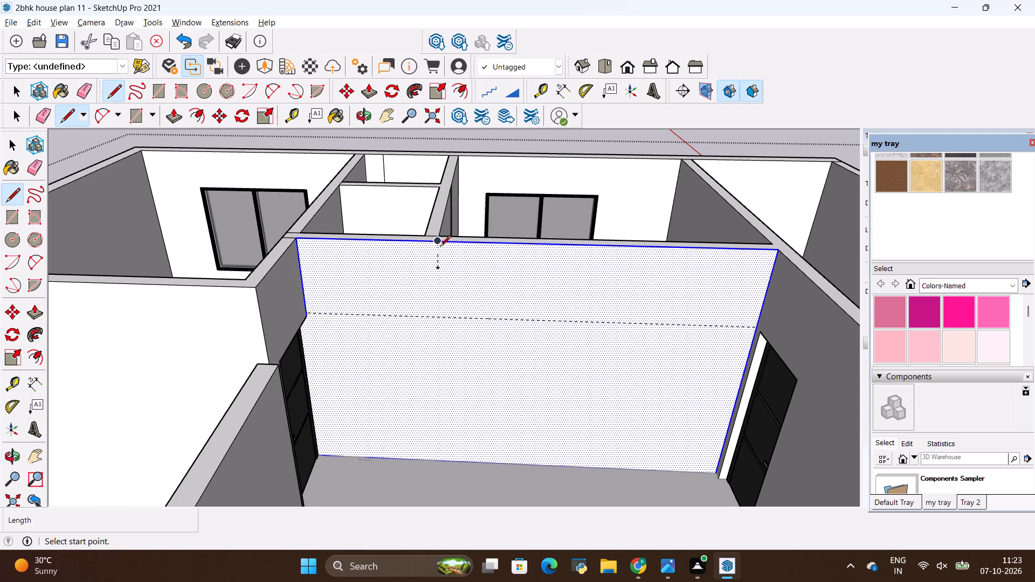
left_click(436, 245)
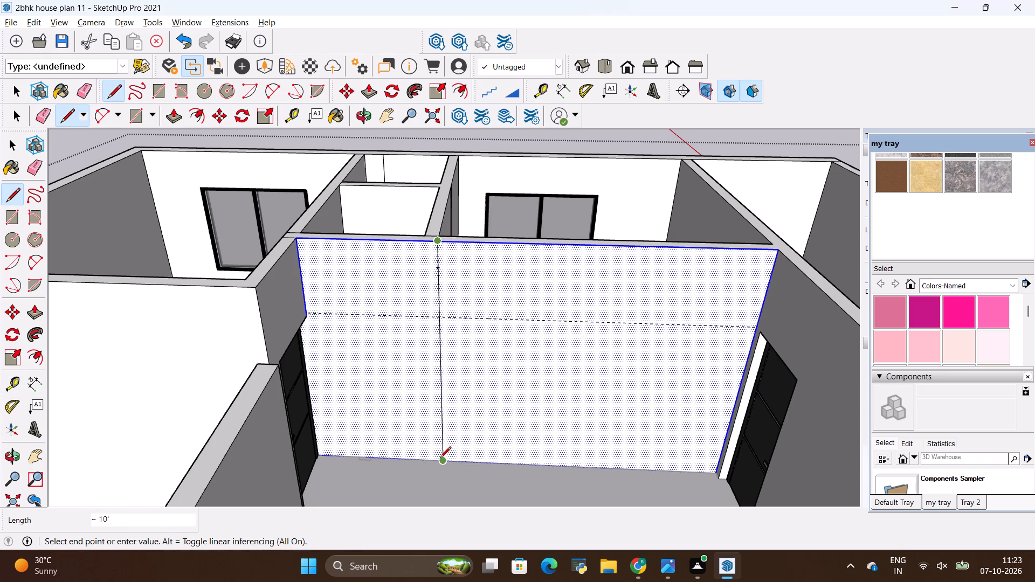
scroll(443, 460, "up", 8)
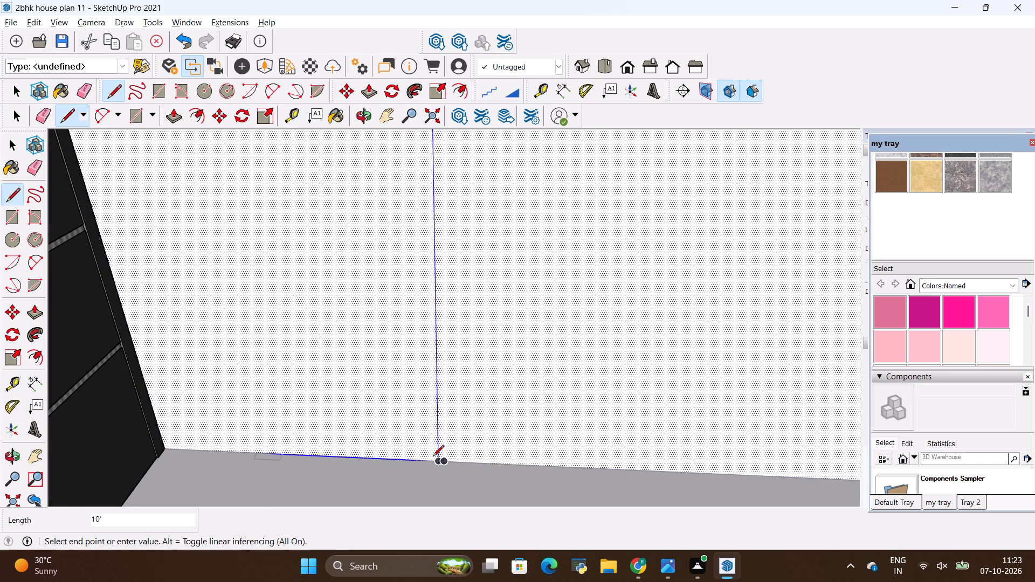
left_click(433, 457)
Place a vertical guide on the dining room wall face, 3'6" from the new vertical line towards the bedroom side.
scroll(443, 401, "down", 11)
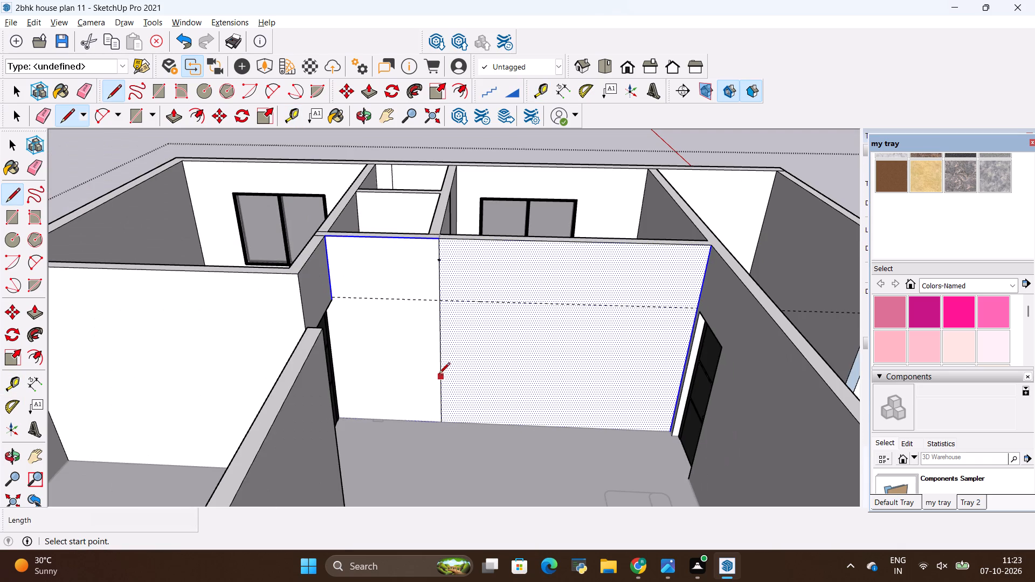
key("t")
left_click(440, 351)
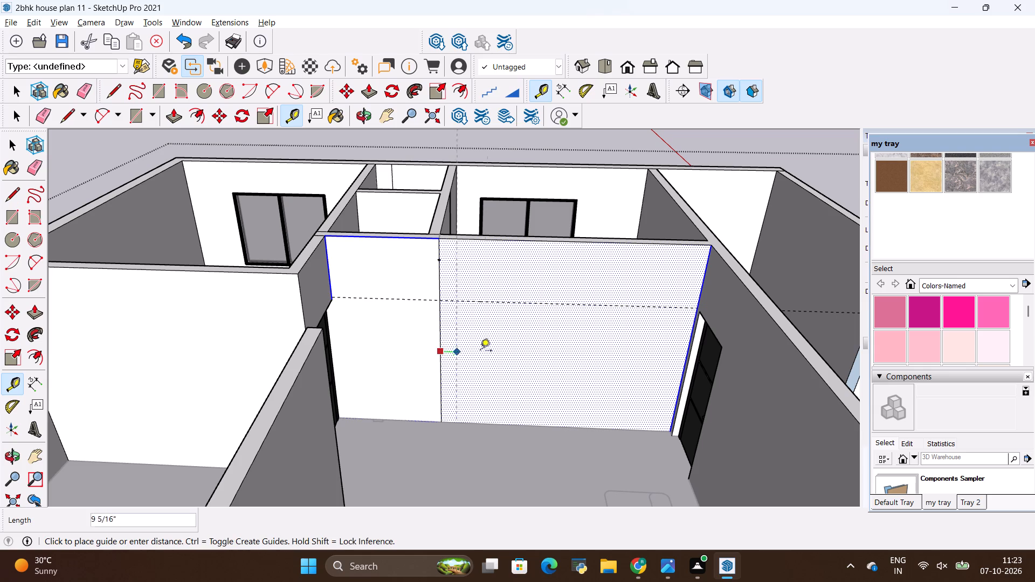
key("BackSpace")
key("3")
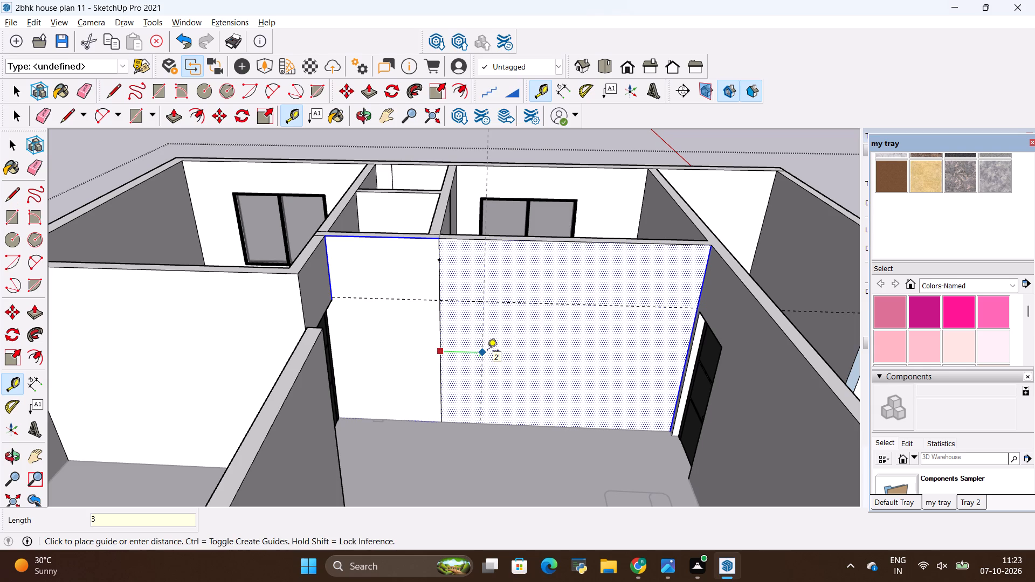
key("apostrophe")
key("6")
key("shift+quotedbl")
key("Return")
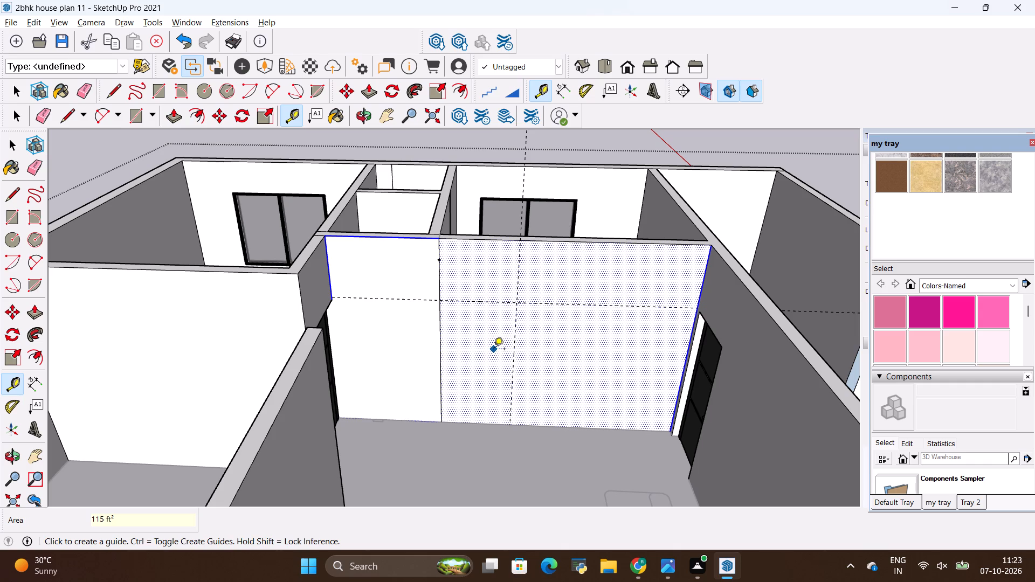
key("Escape")
Place a second vertical guide 3' from the first, back towards the vertical line, to mark the doorway width.
left_click(516, 334)
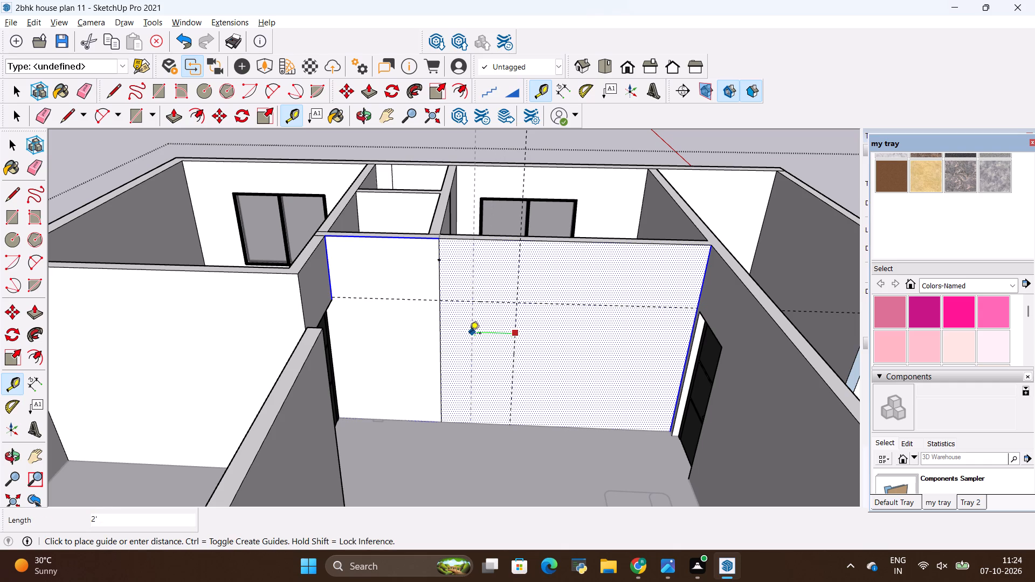
key("BackSpace")
type("3'")
key("Return")
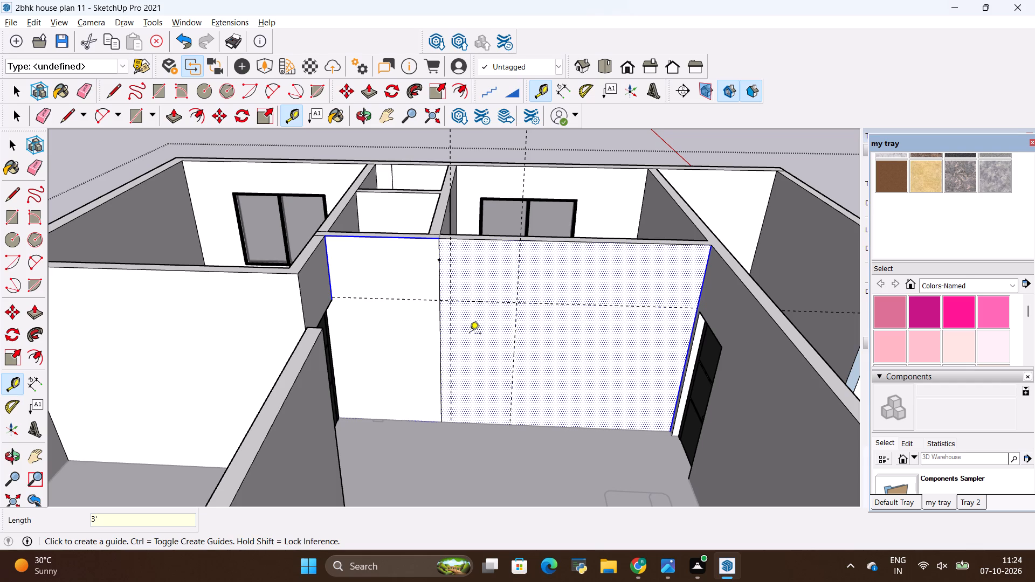
Cut the bedroom doorway by drawing a 3' by 7' rectangle between the guides and floor and pushing it 6" through the wall.
scroll(469, 326, "up", 3)
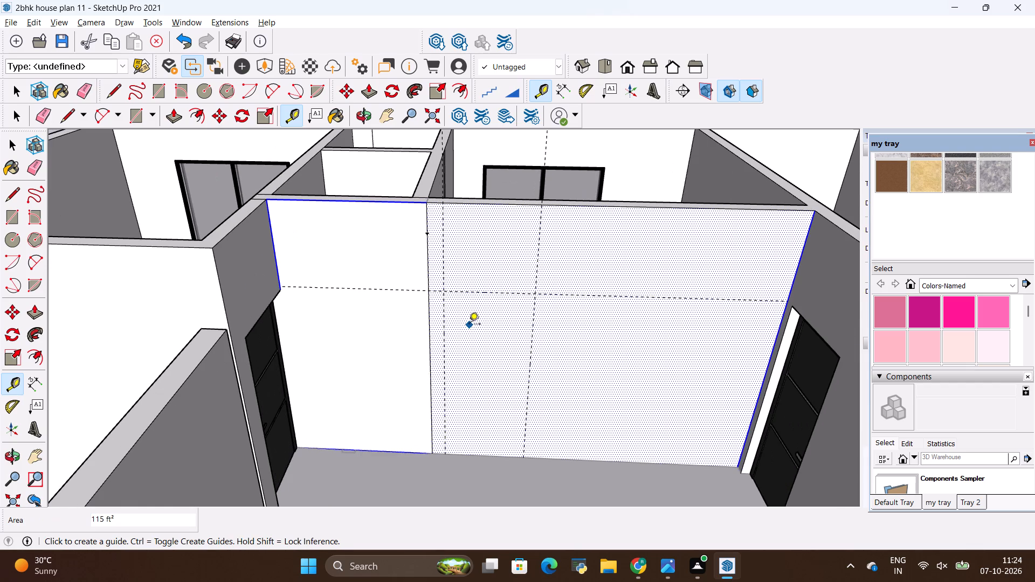
key("r")
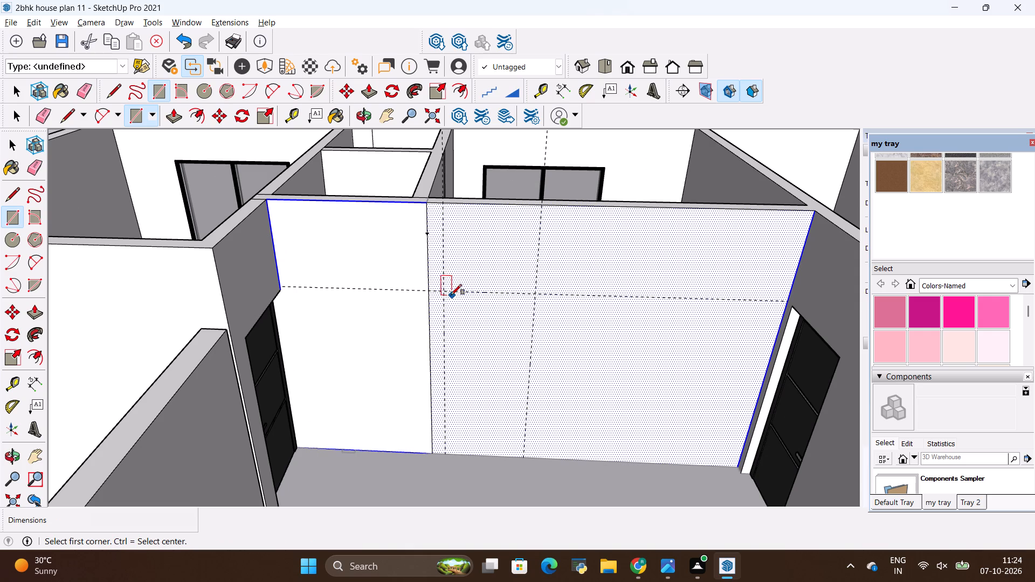
left_click(446, 294)
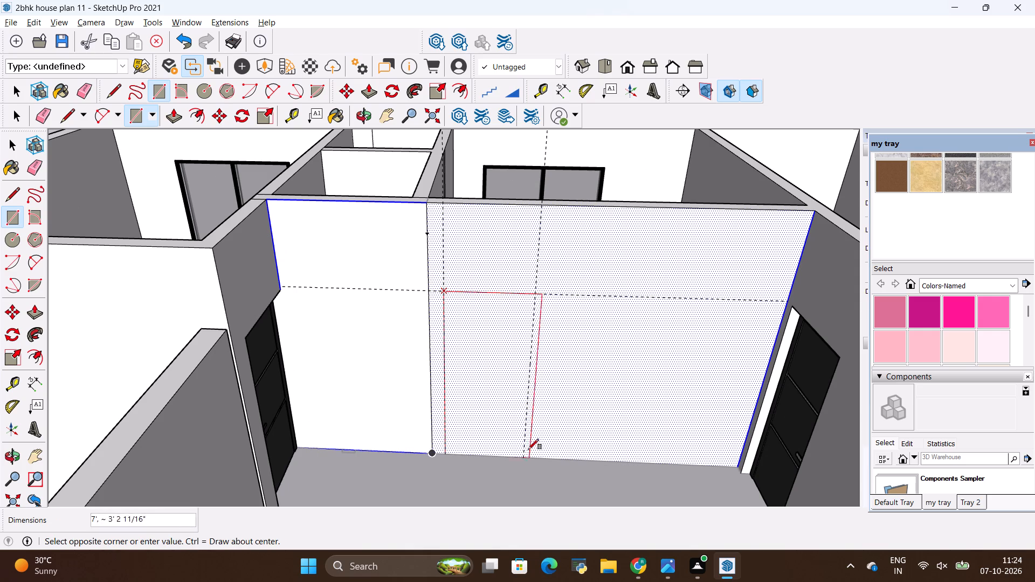
left_click(523, 460)
key("p")
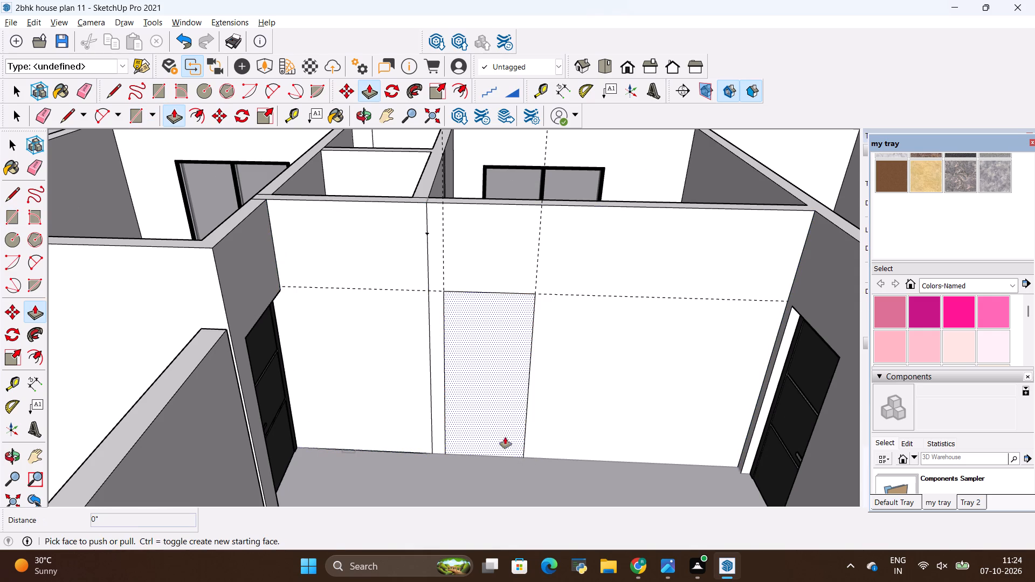
left_click(499, 431)
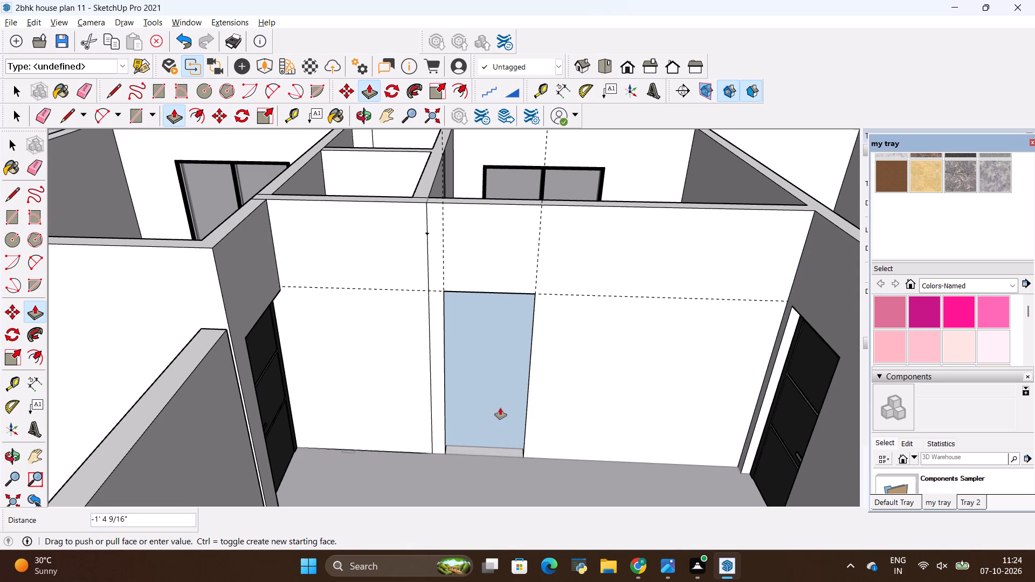
left_click(490, 352)
Erase the vertical construction line, both doorway-width guides and the horizontal guide from the dining room wall face.
middle_click_drag(537, 367, 517, 400)
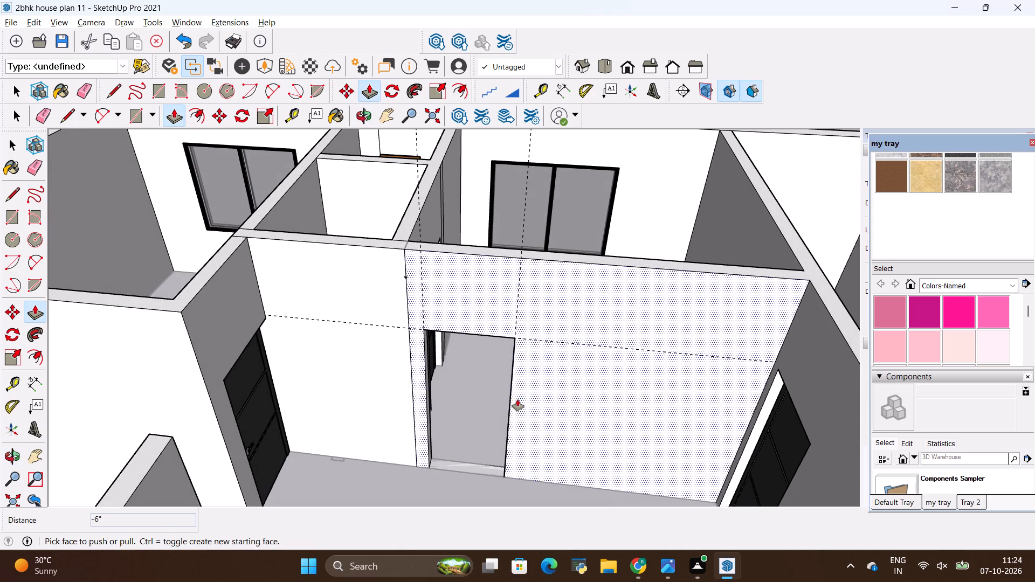
key("e")
left_click_drag(449, 286, 380, 295)
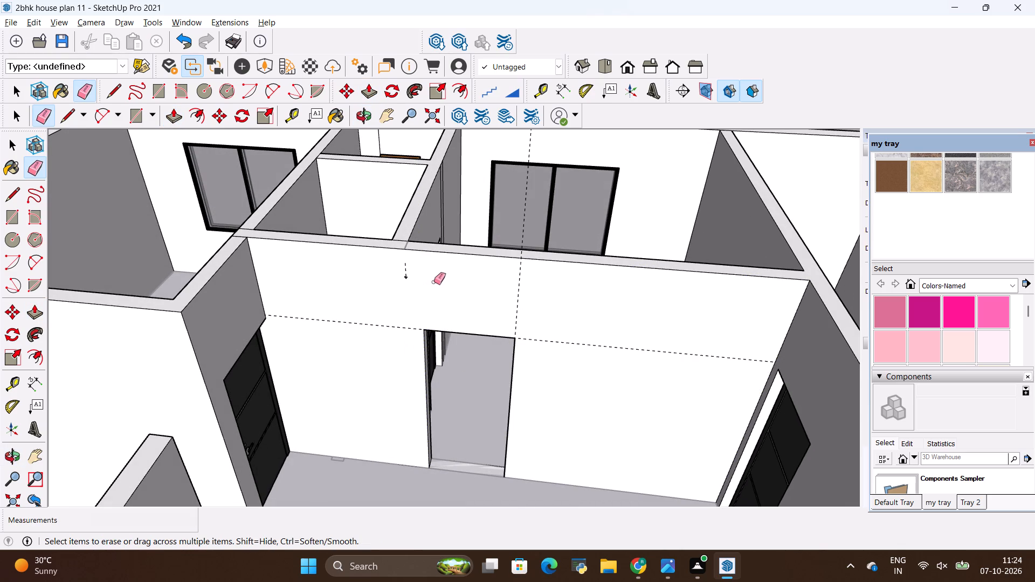
left_click_drag(431, 281, 381, 357)
left_click_drag(412, 313, 406, 333)
left_click_drag(489, 301, 533, 306)
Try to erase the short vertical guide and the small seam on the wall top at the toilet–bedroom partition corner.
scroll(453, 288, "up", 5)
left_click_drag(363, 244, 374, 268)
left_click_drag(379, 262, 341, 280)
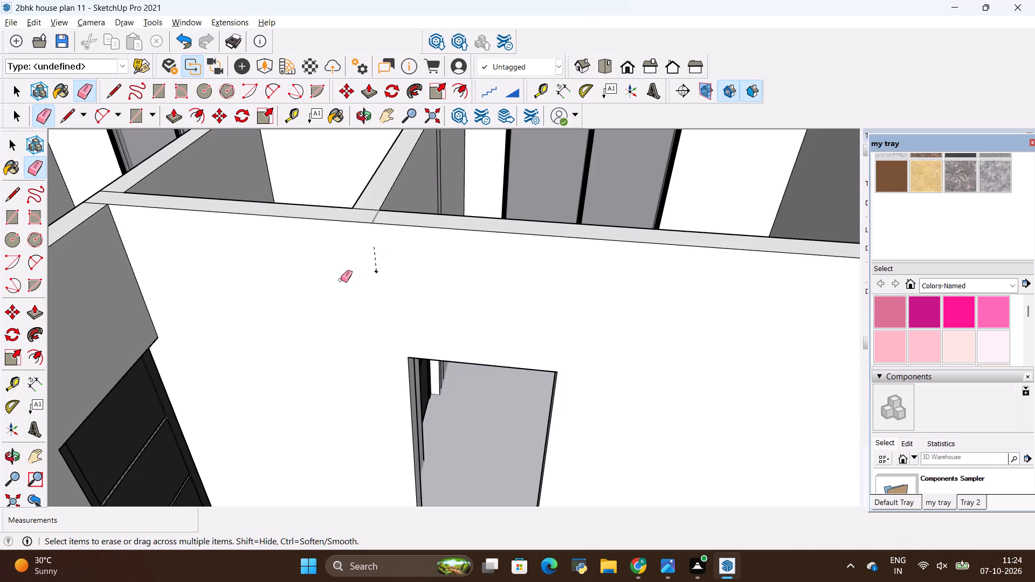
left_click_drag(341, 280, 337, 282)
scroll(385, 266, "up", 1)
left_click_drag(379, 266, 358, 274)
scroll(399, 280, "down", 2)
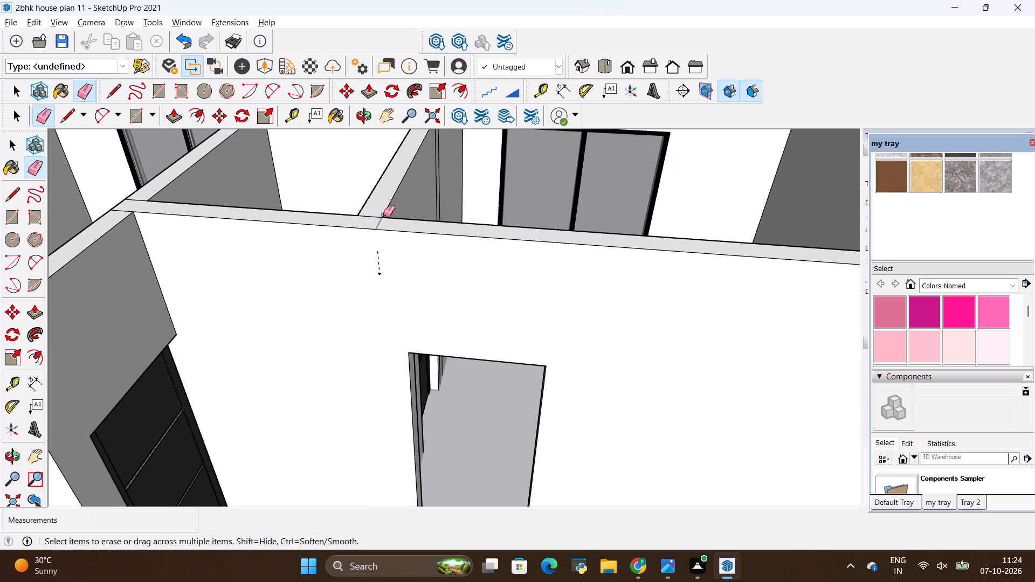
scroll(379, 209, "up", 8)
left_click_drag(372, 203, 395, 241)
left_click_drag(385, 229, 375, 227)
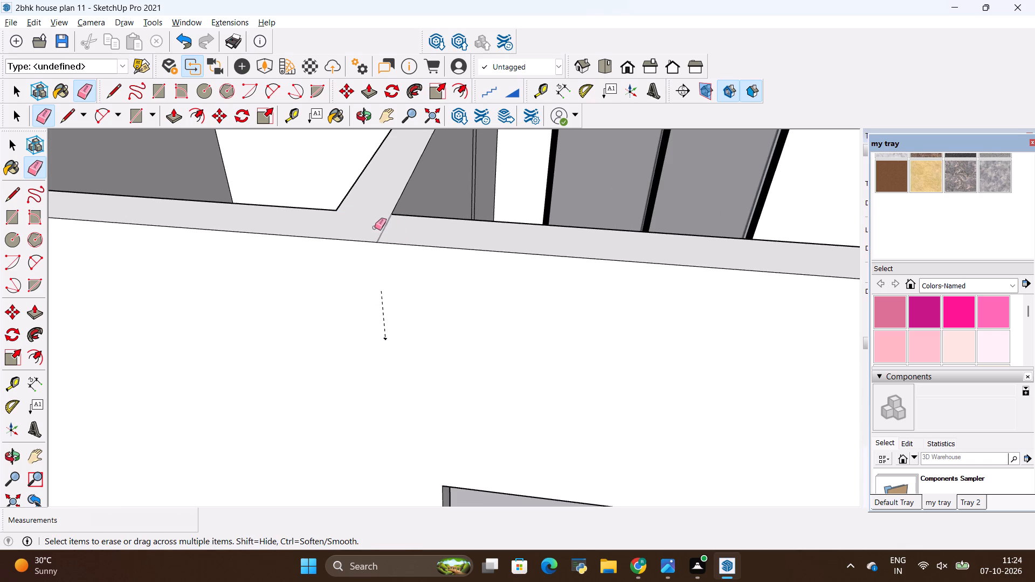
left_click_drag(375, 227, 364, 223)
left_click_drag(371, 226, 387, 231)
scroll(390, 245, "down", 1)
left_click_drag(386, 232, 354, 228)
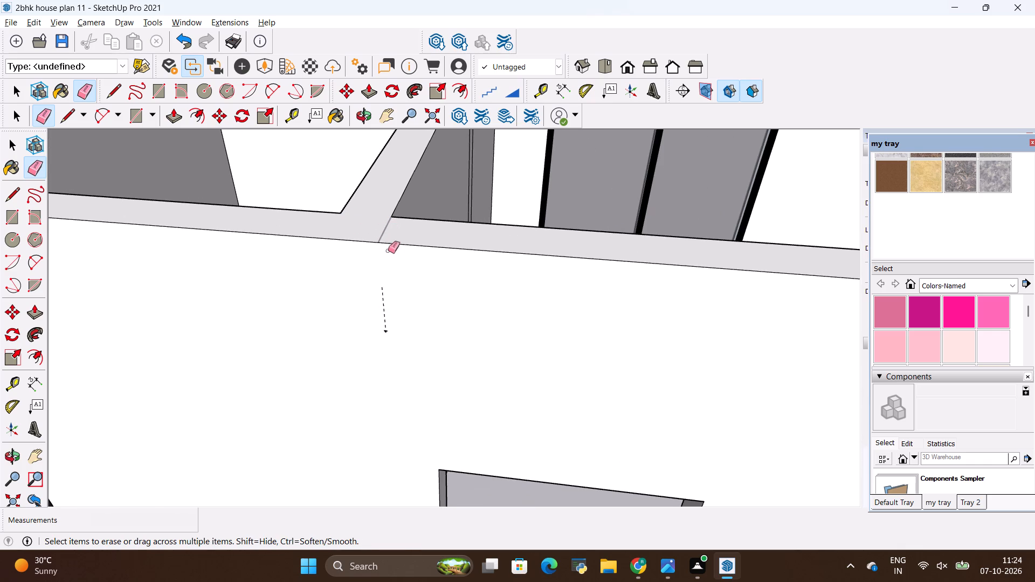
Close the walls group and return to the whole model.
scroll(395, 262, "down", 6)
key("space")
scroll(418, 296, "down", 15)
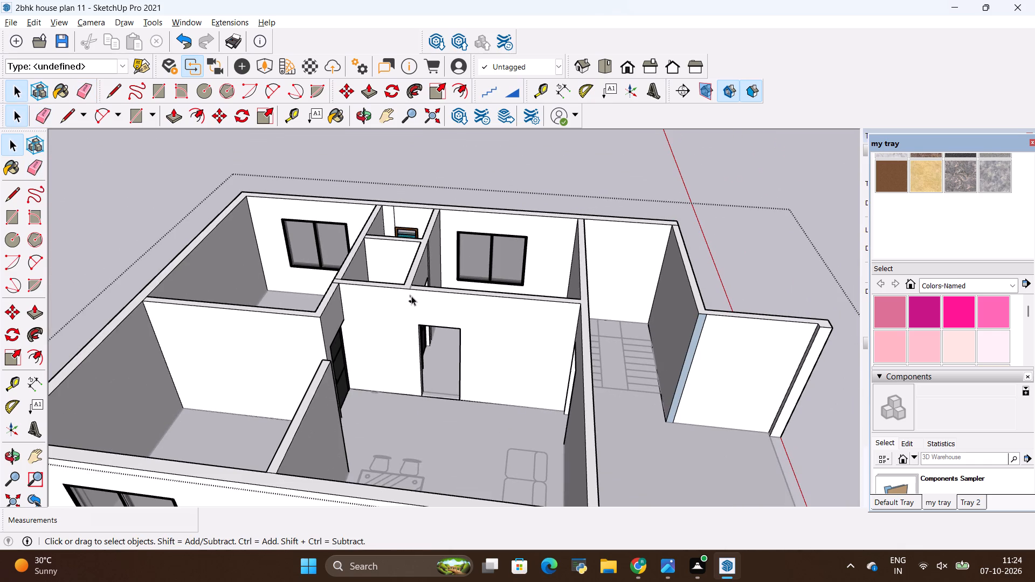
left_click(475, 155)
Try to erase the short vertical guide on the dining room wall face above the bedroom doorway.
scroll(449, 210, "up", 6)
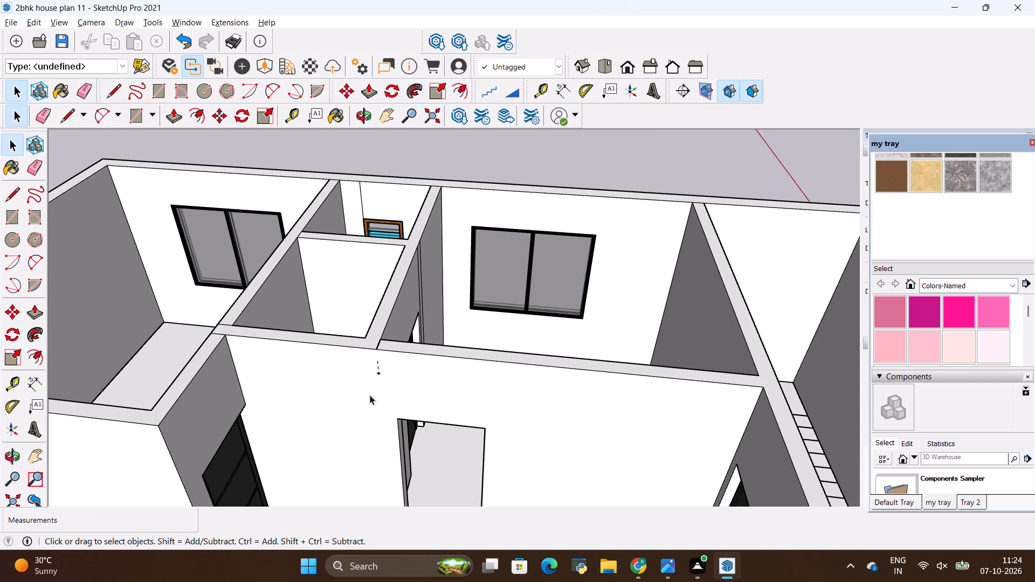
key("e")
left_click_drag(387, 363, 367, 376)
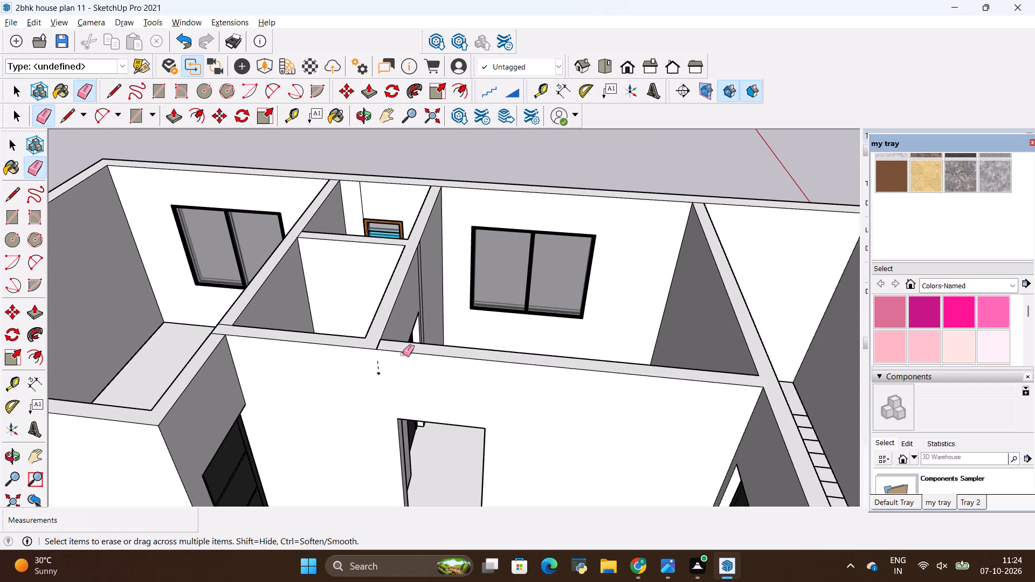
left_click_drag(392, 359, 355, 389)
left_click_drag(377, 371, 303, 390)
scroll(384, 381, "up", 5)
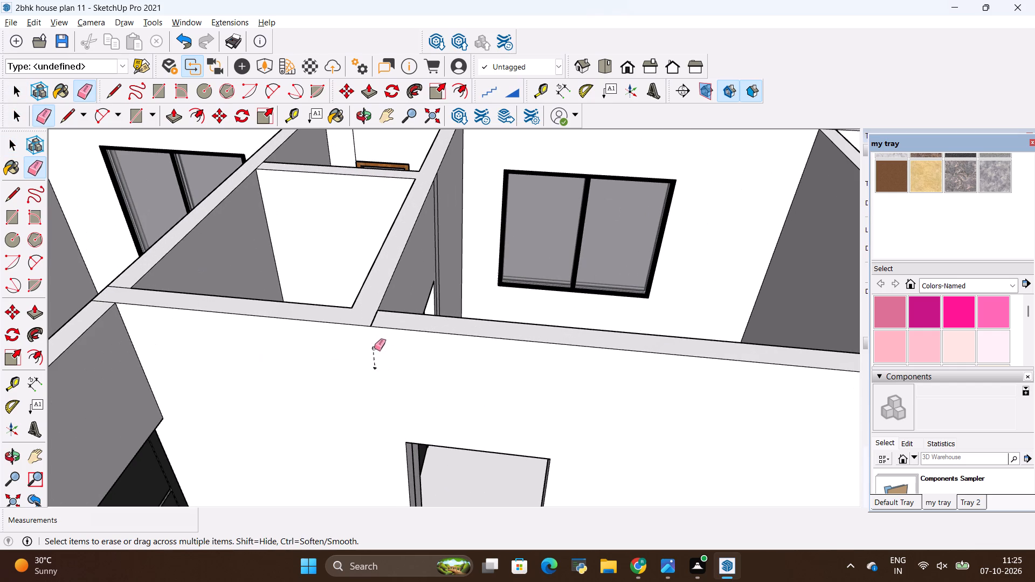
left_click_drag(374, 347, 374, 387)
Erase the small seam line on the wall top at the toilet–bedroom partition corner.
scroll(353, 297, "up", 3)
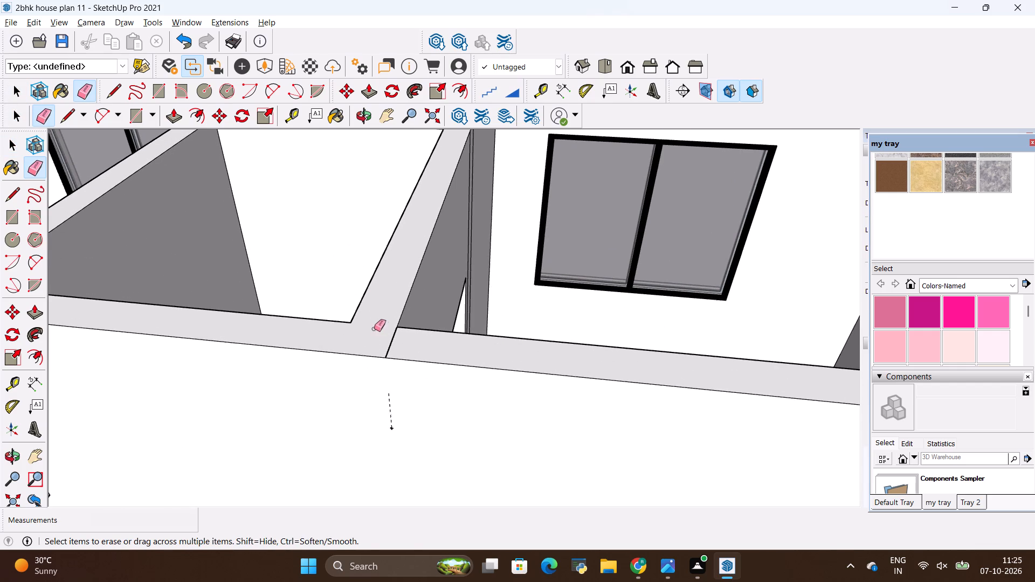
left_click_drag(380, 331, 398, 335)
scroll(339, 344, "down", 7)
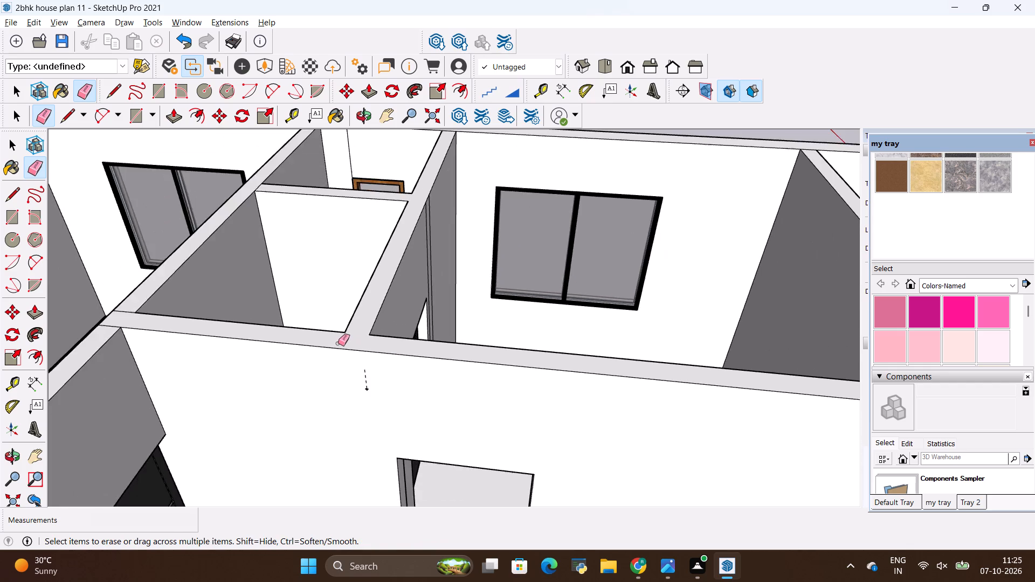
scroll(338, 343, "down", 11)
middle_click_drag(363, 344, 372, 298)
key("space")
left_click(497, 208)
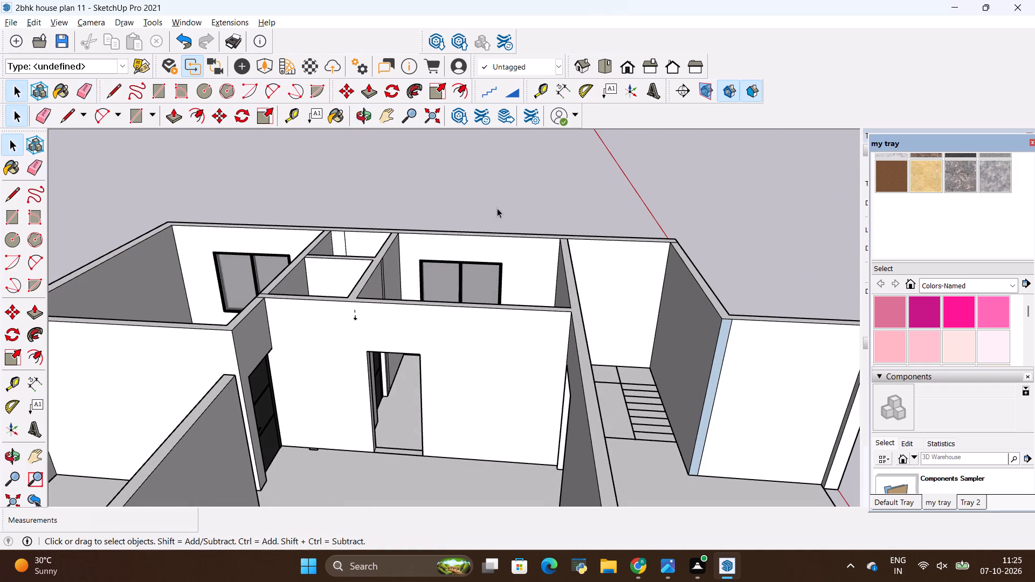
Inside the walls group, copy the entrance door beside the staircase area into the dining room.
middle_click_drag(445, 216, 459, 373)
scroll(464, 335, "down", 12)
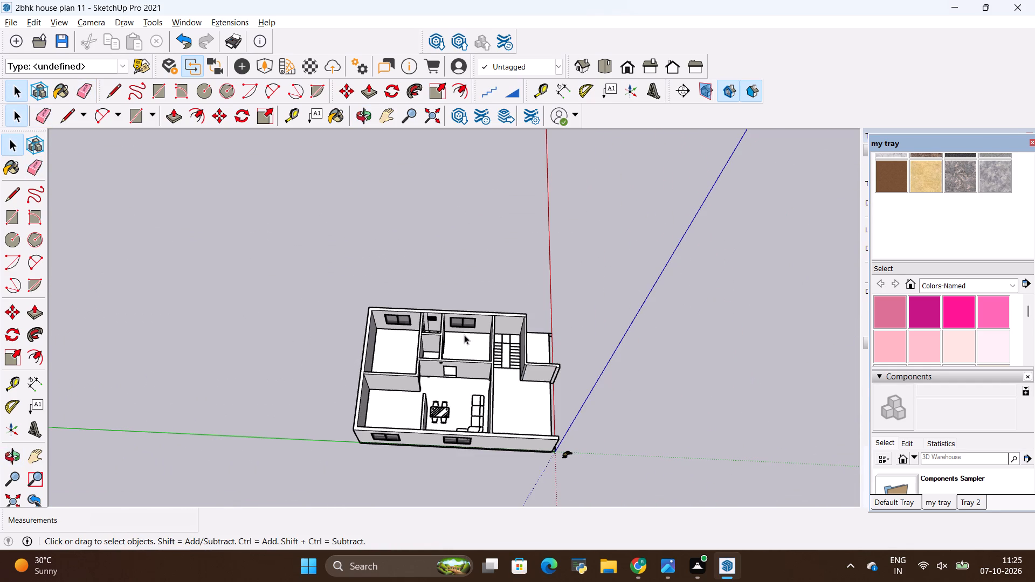
middle_click_drag(453, 464, 694, 383)
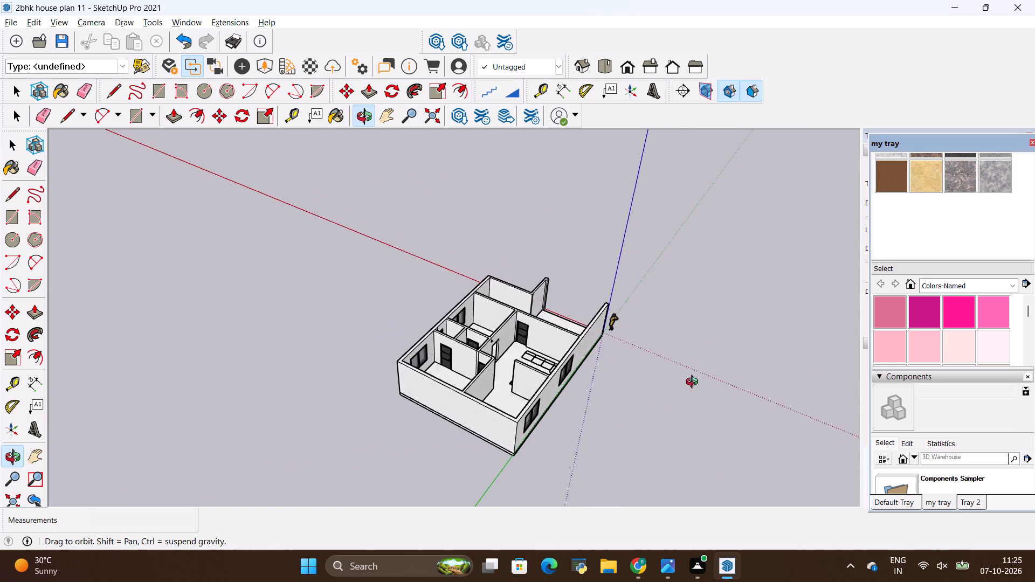
middle_click_drag(694, 383, 451, 433)
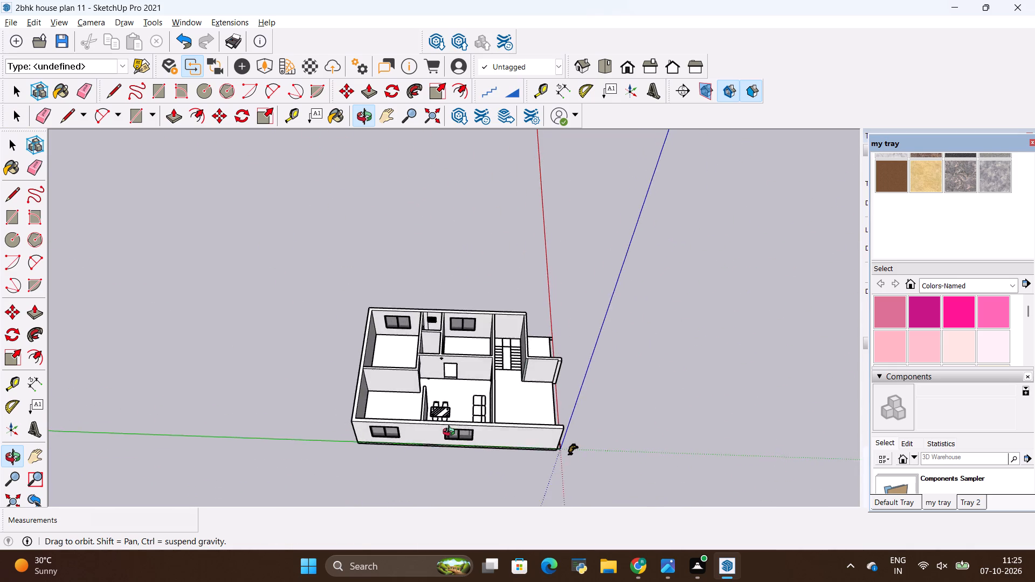
middle_click_drag(451, 433, 454, 391)
scroll(492, 373, "up", 9)
middle_click_drag(508, 384, 229, 377)
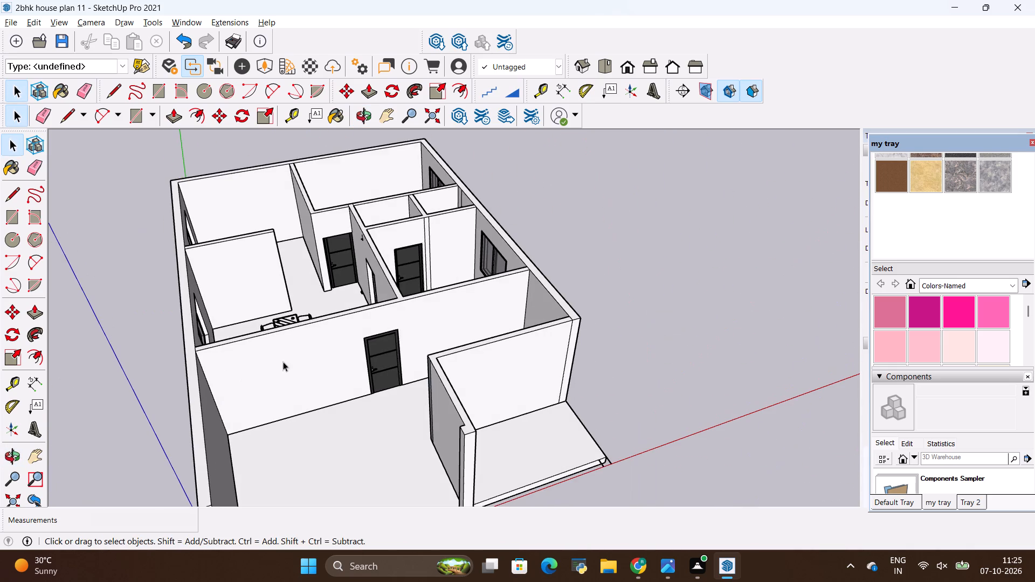
left_click(375, 364)
key("space")
double_click(374, 363)
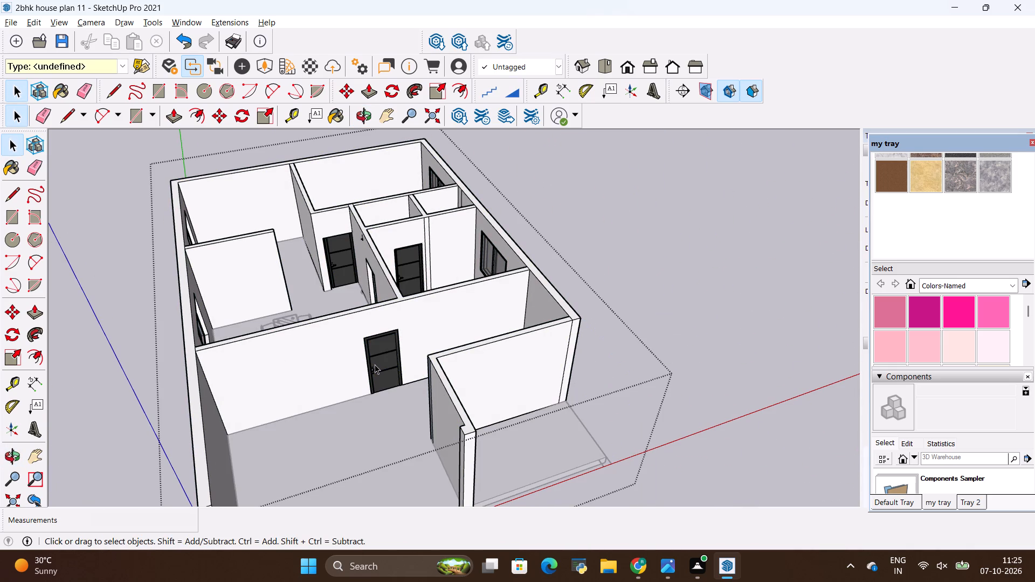
left_click(375, 363)
key("m")
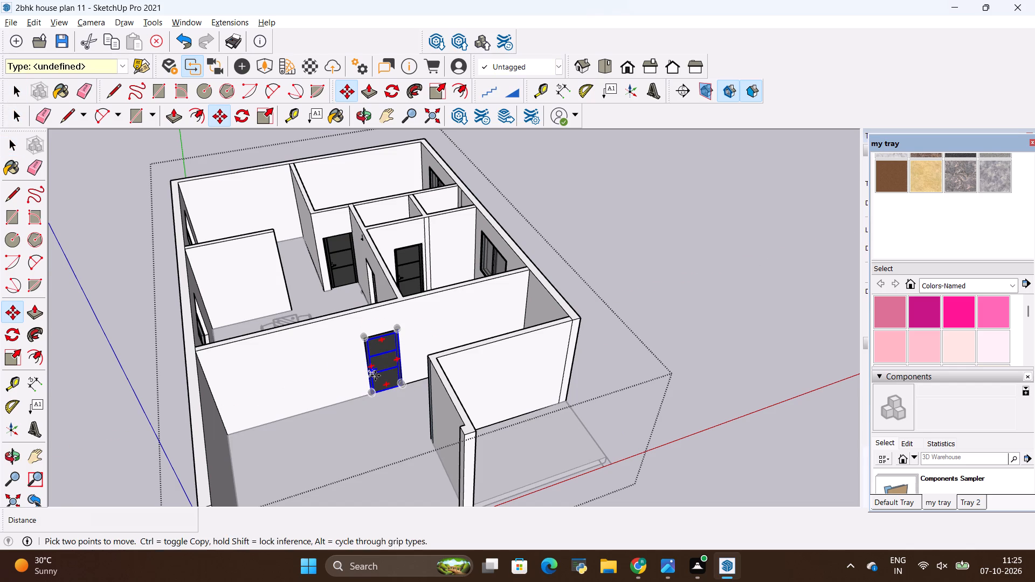
left_click(375, 376)
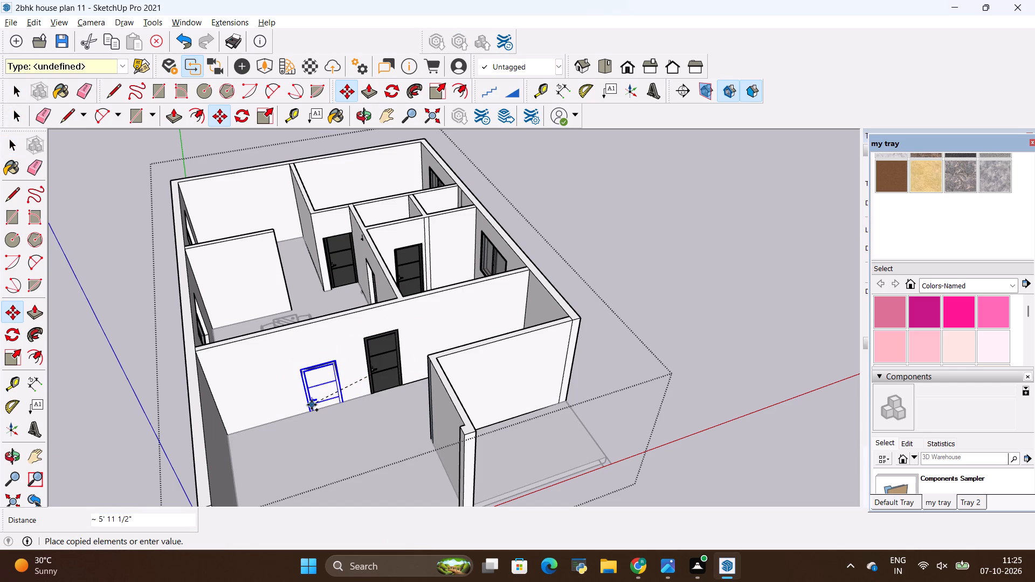
left_click(307, 299)
Move the copied door out of the dining room to the open ground outside the house.
scroll(305, 306, "up", 4)
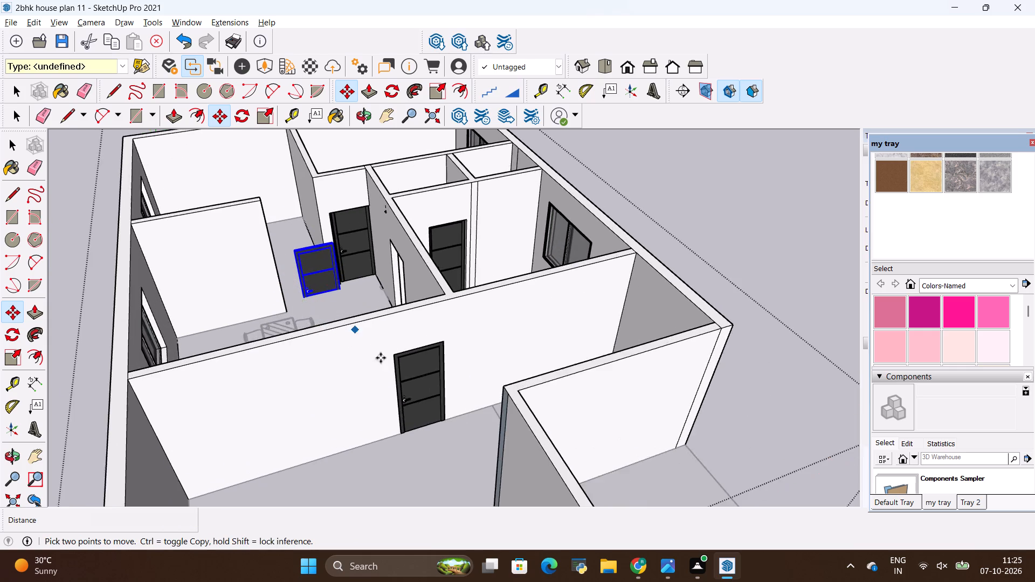
scroll(381, 358, "up", 2)
middle_click_drag(208, 293, 310, 354)
scroll(291, 334, "up", 1)
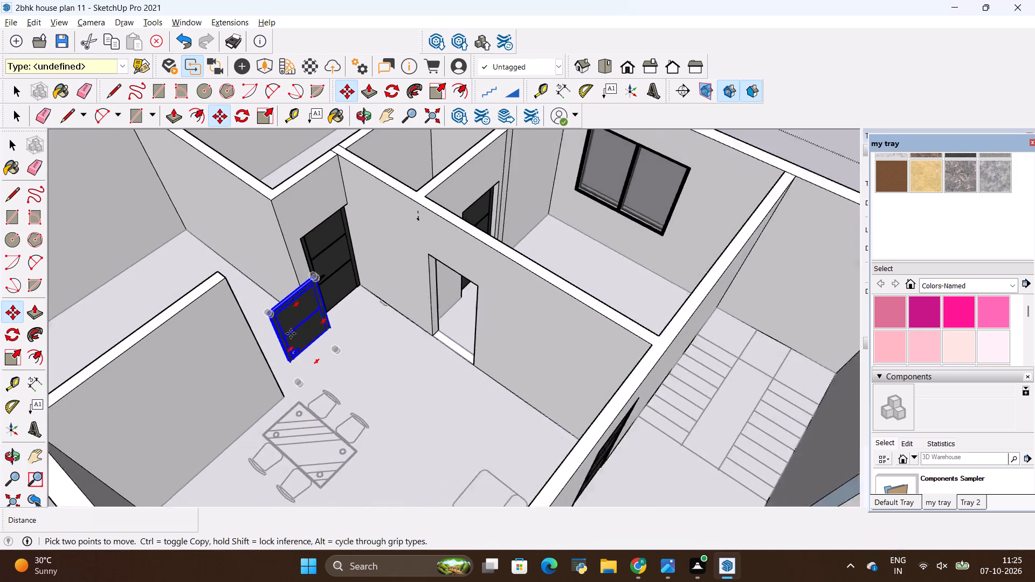
scroll(291, 334, "up", 8)
middle_click_drag(313, 352, 278, 284)
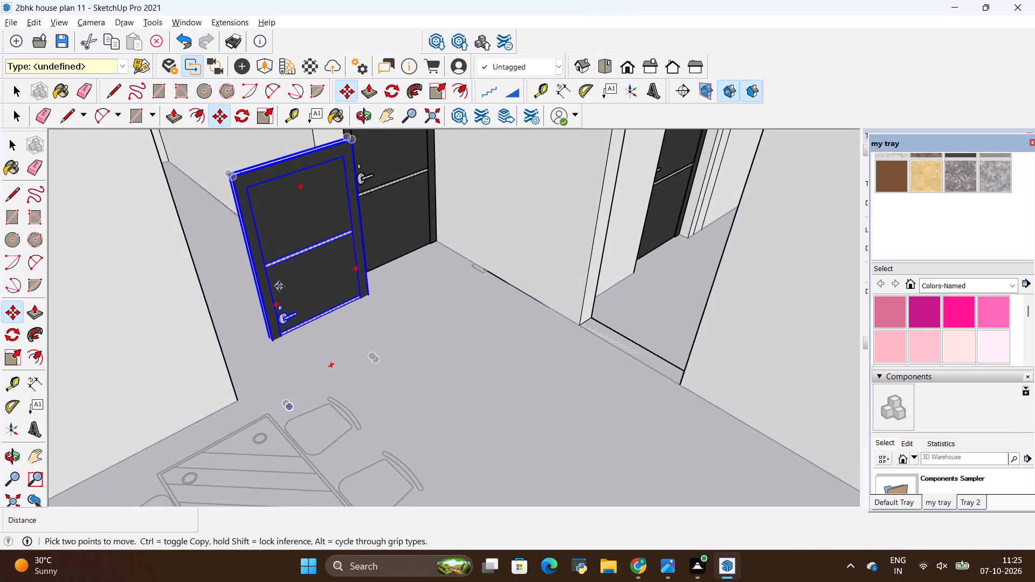
key("m")
left_click(294, 308)
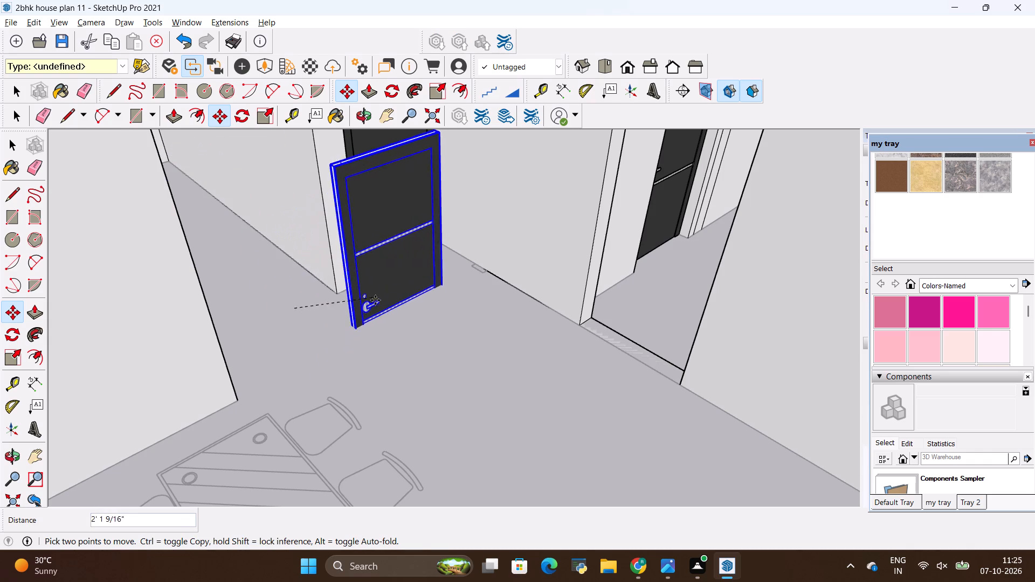
left_click(375, 319)
left_click(372, 339)
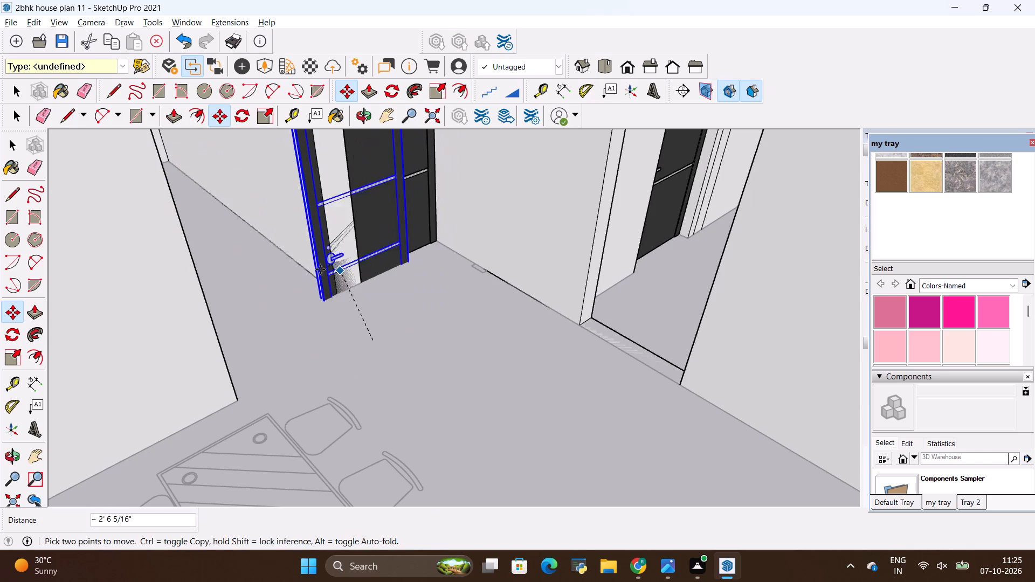
left_click(227, 269)
left_click(241, 254)
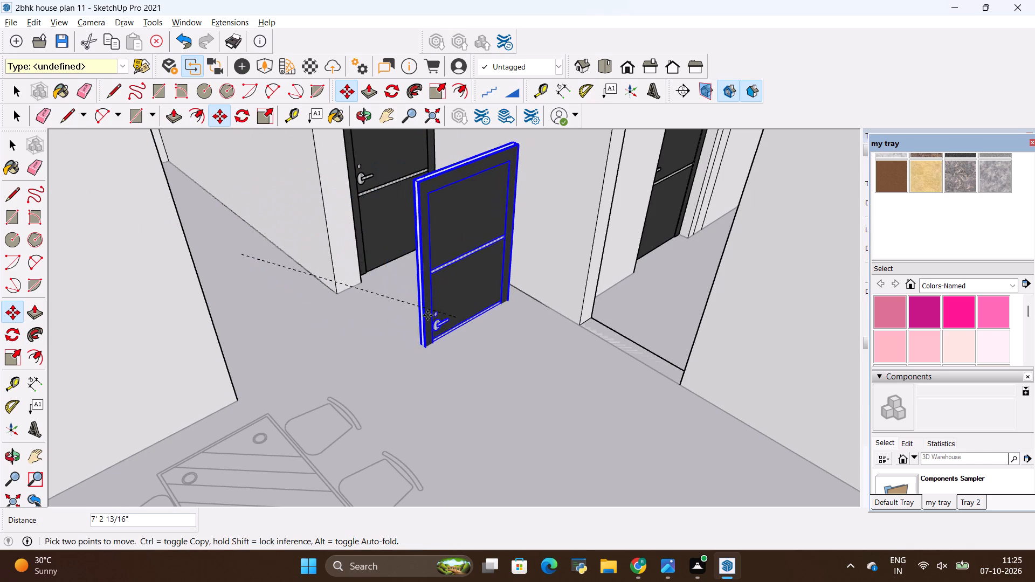
scroll(391, 420, "down", 19)
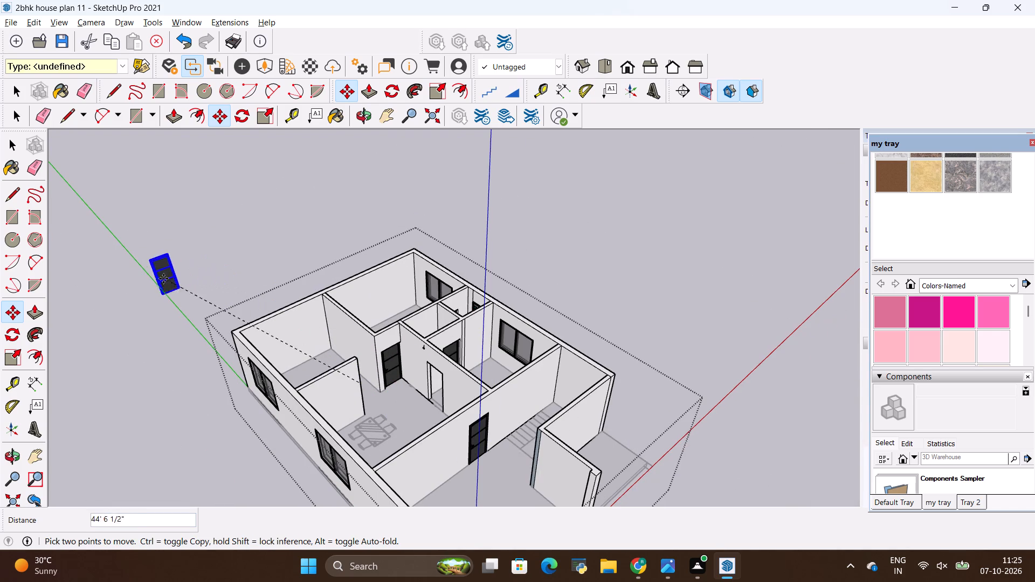
left_click(147, 369)
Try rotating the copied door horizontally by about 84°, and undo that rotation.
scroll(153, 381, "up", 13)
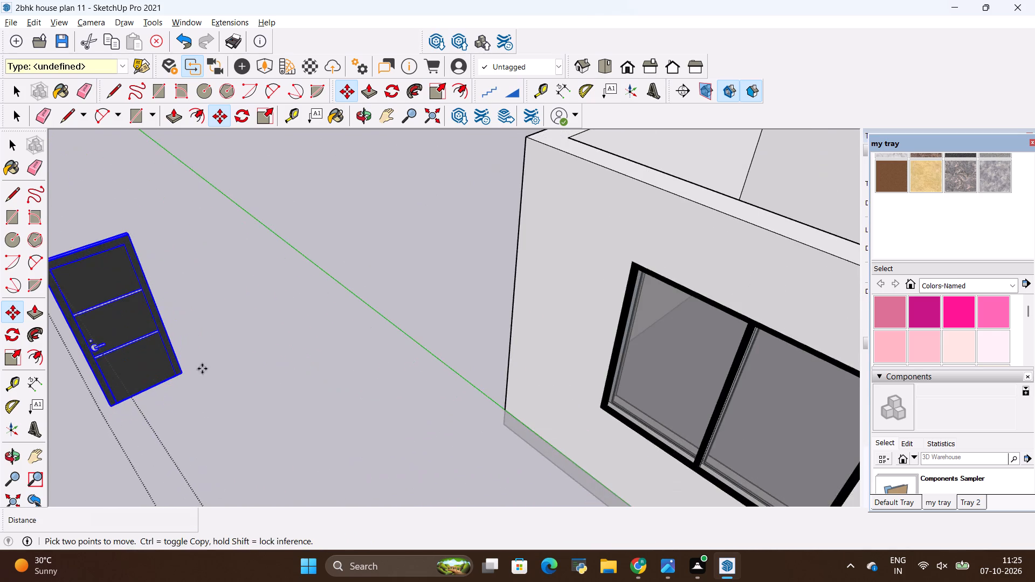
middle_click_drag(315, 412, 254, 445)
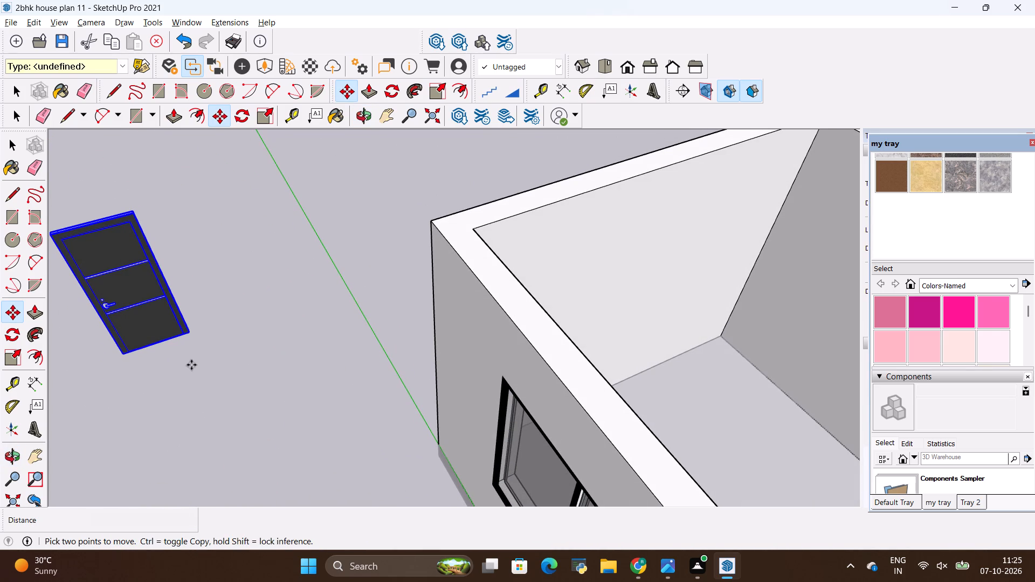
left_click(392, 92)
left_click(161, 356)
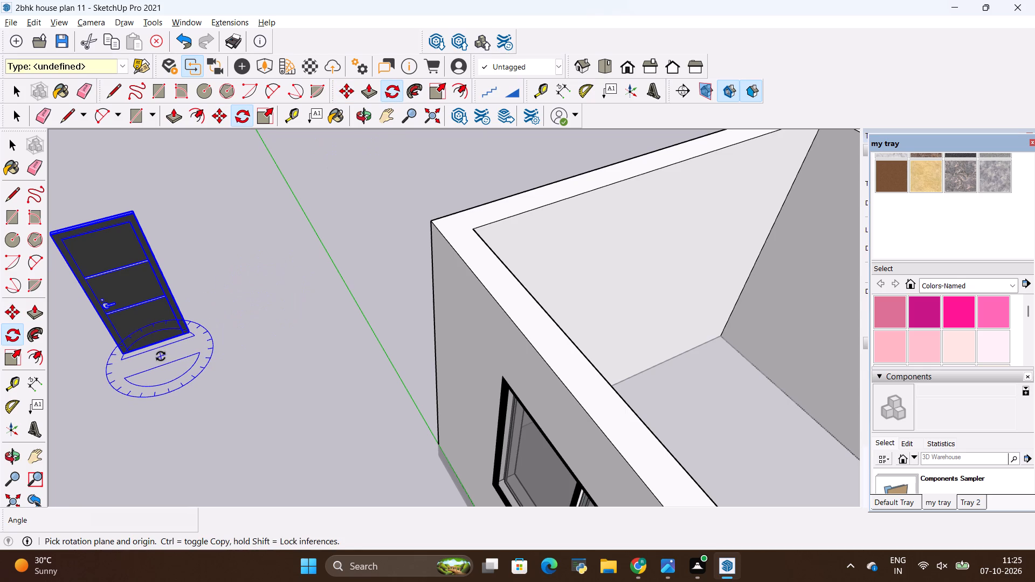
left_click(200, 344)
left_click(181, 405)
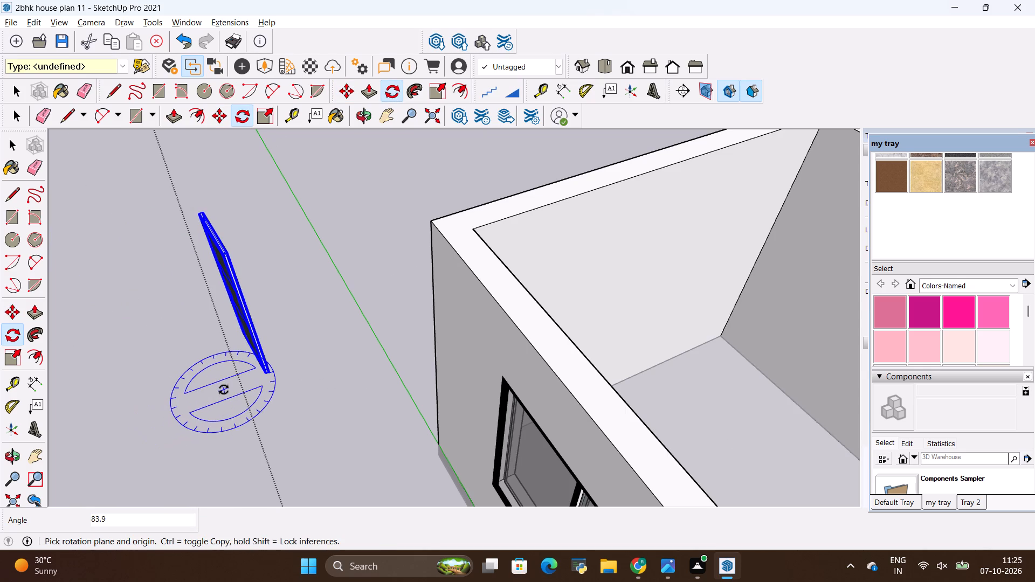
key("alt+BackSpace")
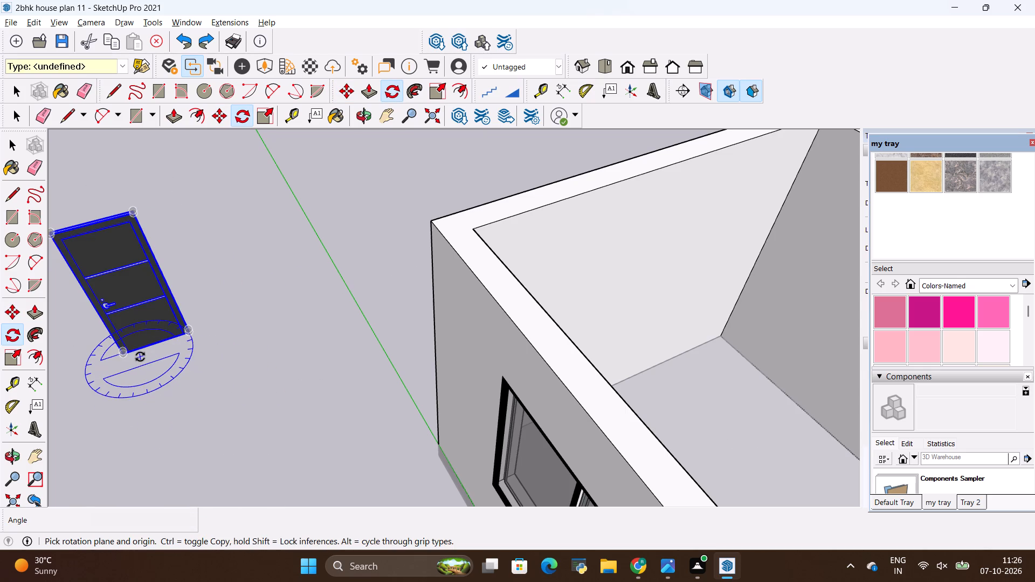
Rotate the copied door horizontally by roughly a quarter turn so it runs parallel to the bedroom doorway wall.
left_click(140, 357)
left_click(189, 346)
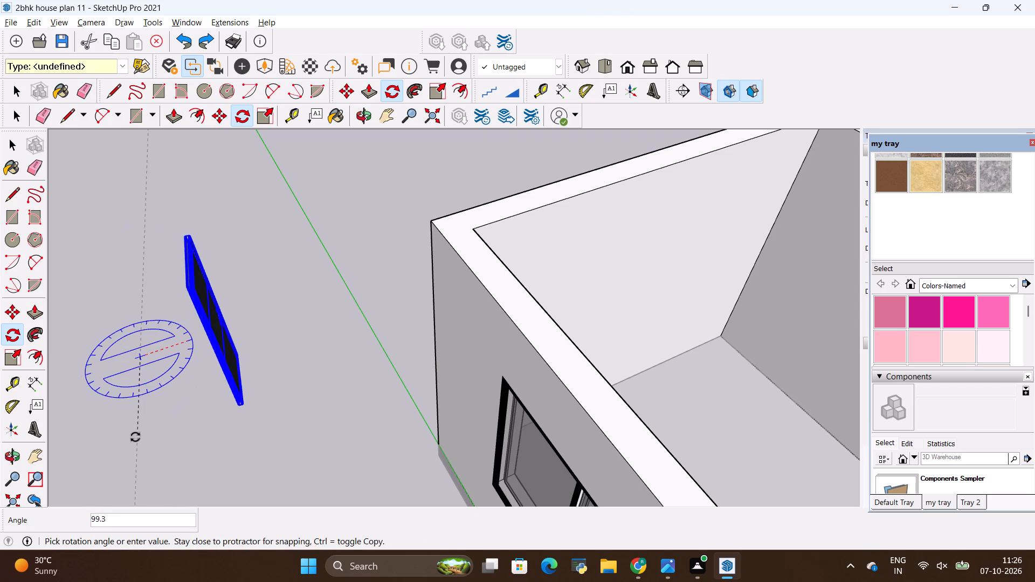
left_click(158, 439)
key("space")
left_click(162, 397)
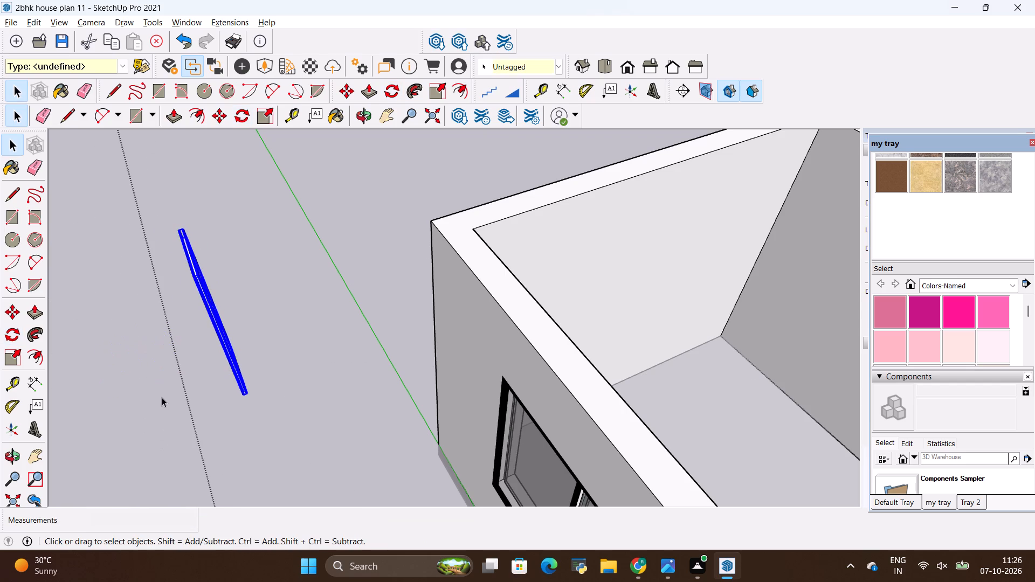
Move the rotated door by its top corner from the open ground into the recut bedroom doorway off the dining room.
middle_click_drag(187, 375, 375, 288)
key("space")
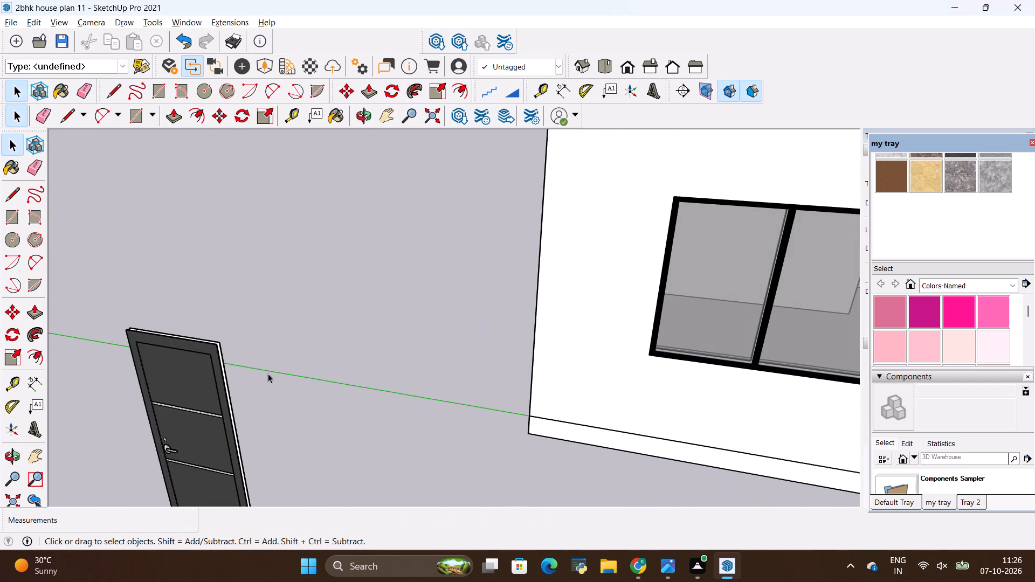
double_click(182, 396)
double_click(182, 396)
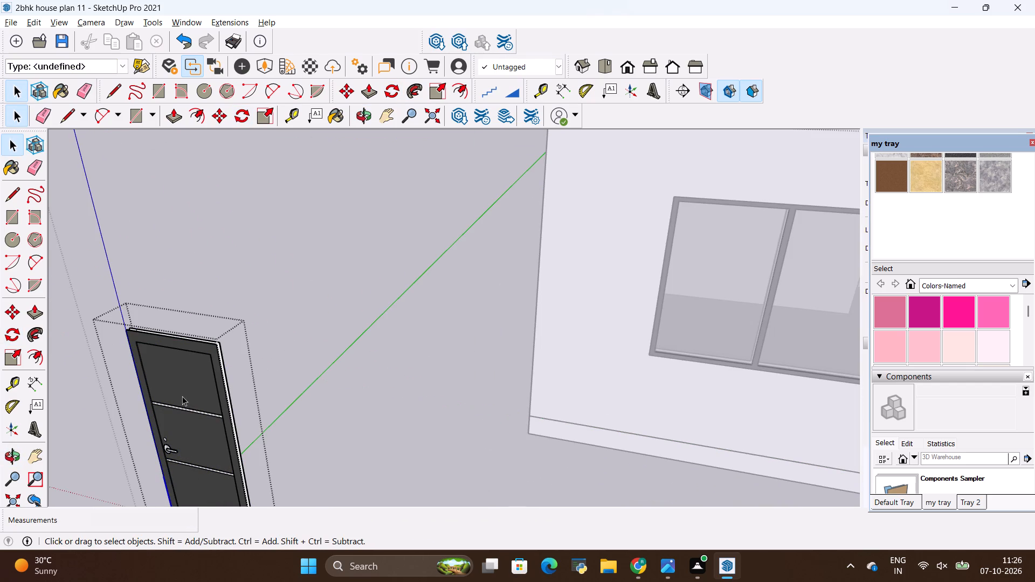
left_click(182, 396)
left_click(246, 334)
left_click(256, 327)
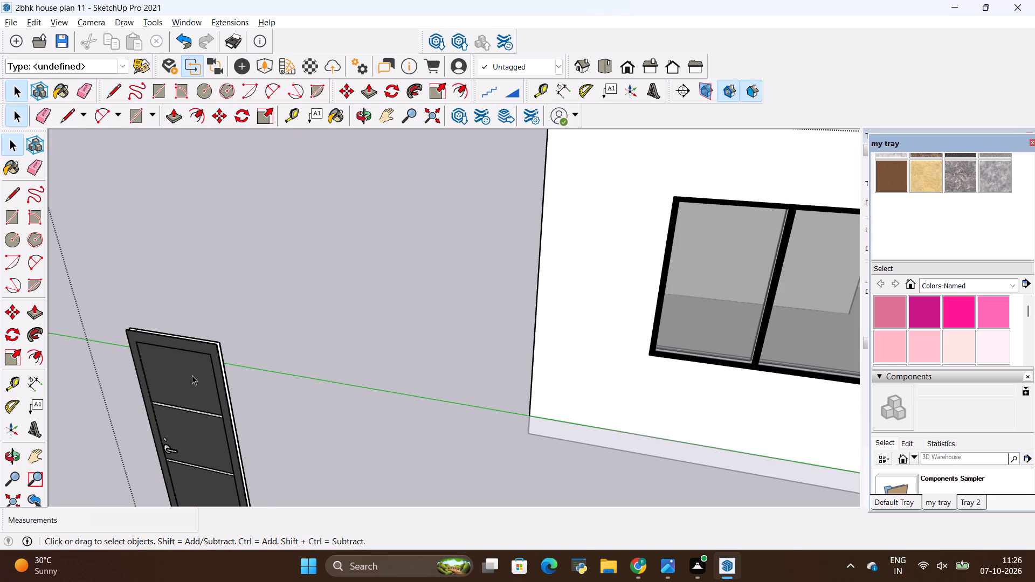
left_click(192, 375)
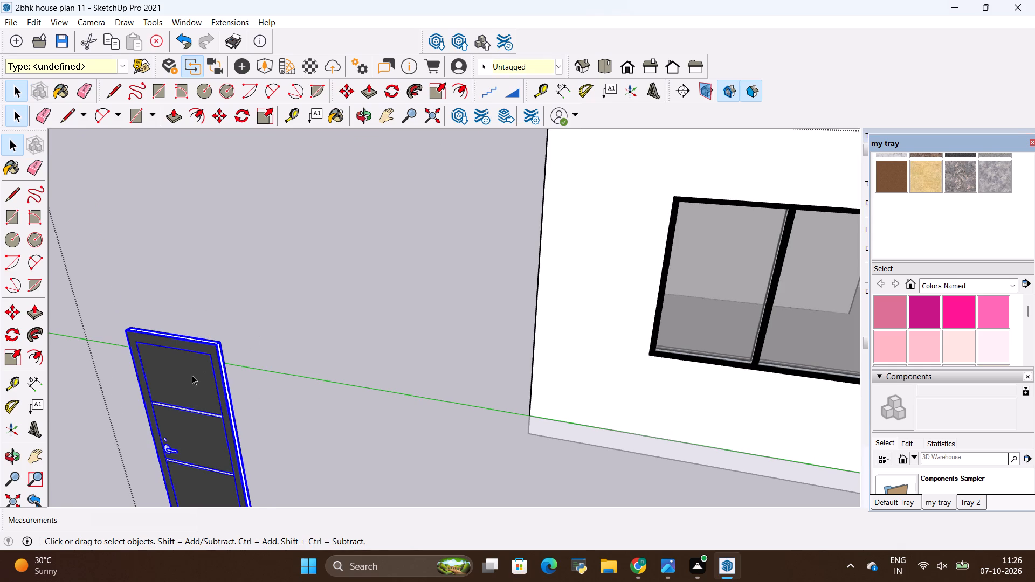
key("m")
scroll(219, 344, "up", 4)
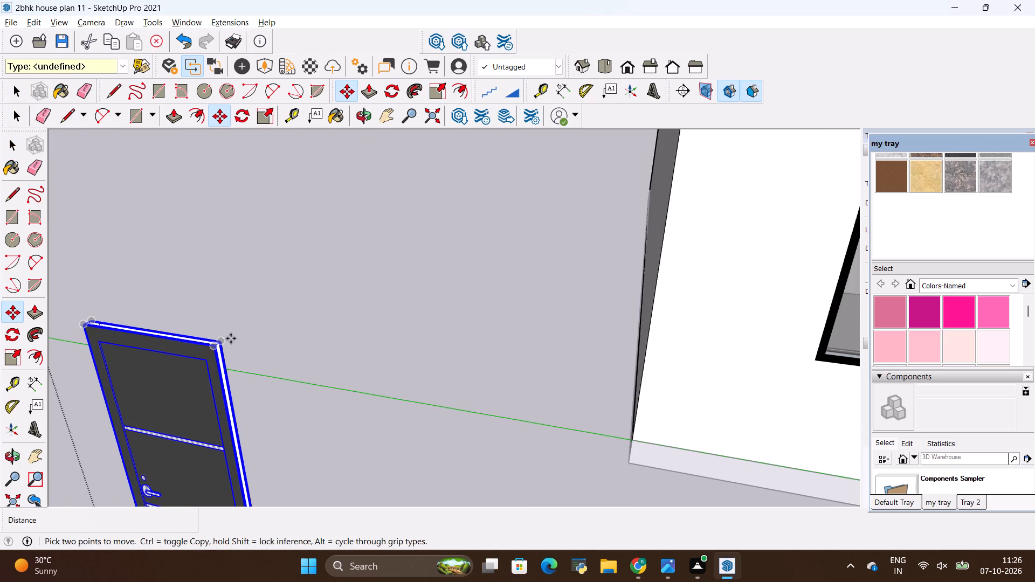
left_click(225, 338)
scroll(211, 342, "down", 11)
middle_click_drag(321, 293, 293, 332)
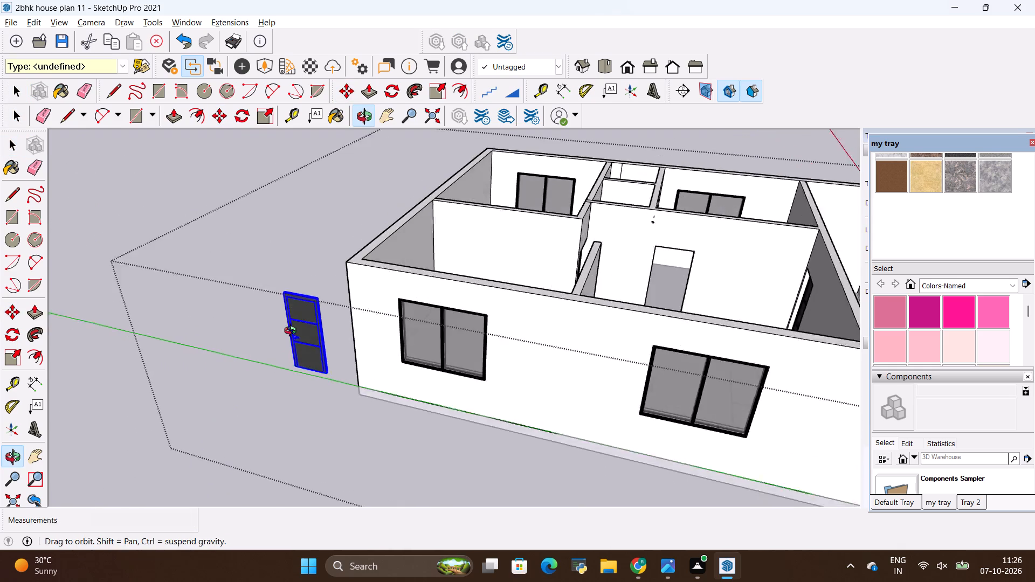
middle_click_drag(293, 332, 269, 349)
scroll(803, 266, "up", 13)
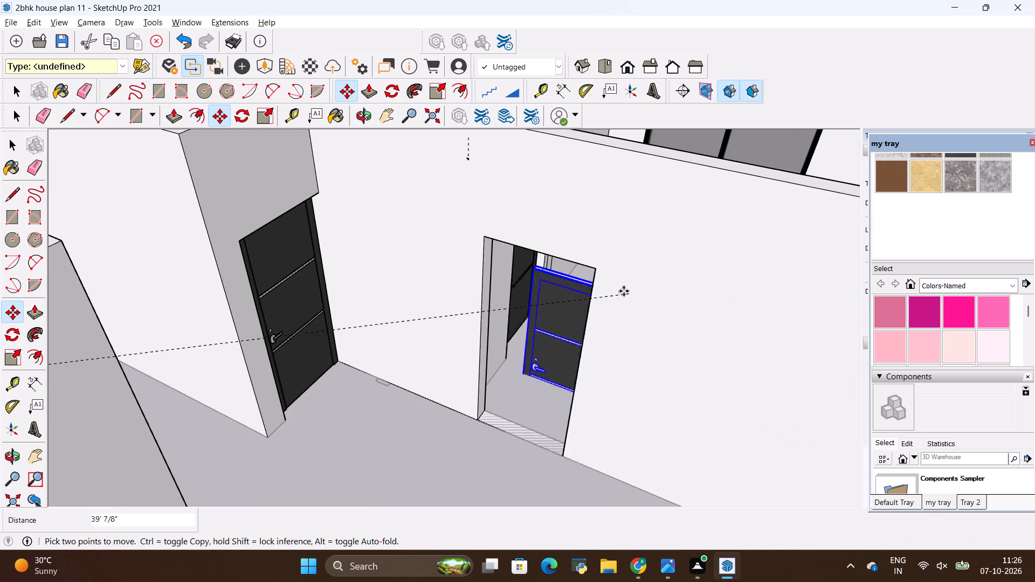
scroll(596, 267, "up", 9)
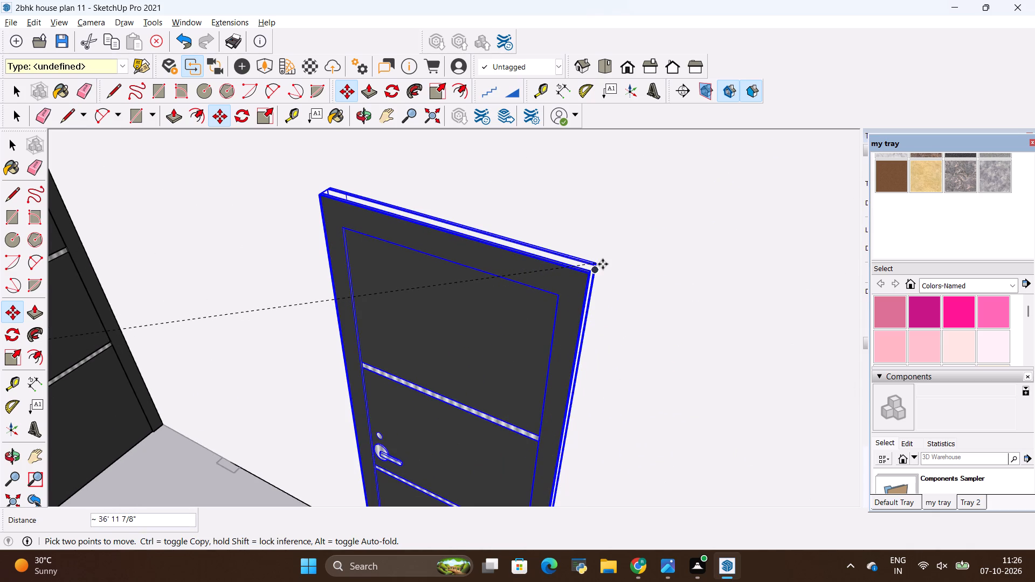
left_click(597, 271)
Shift the door slightly so its front top corner meets the doorway's top corner, and leave the walls group.
left_click(586, 284)
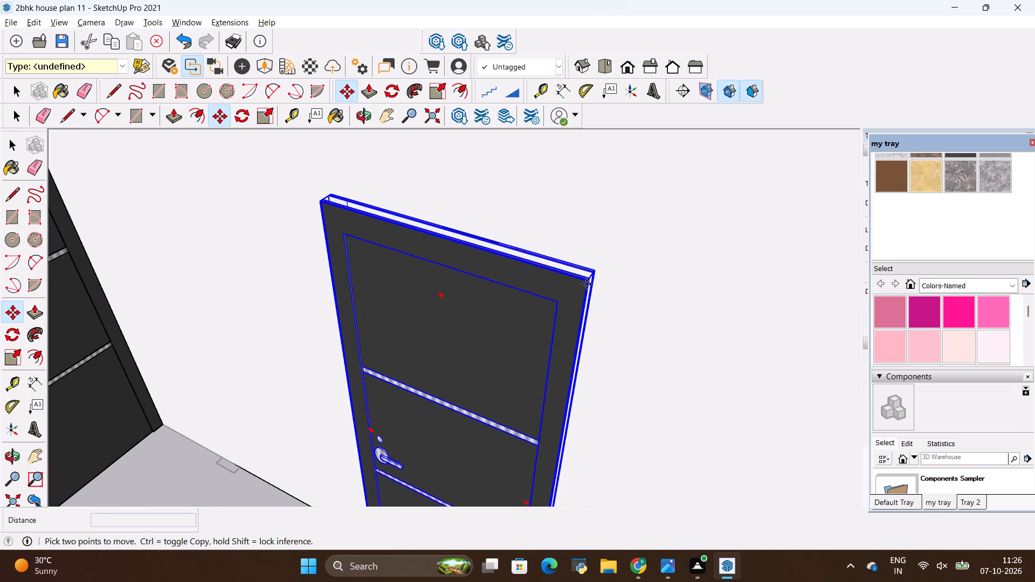
left_click(596, 271)
scroll(548, 282, "down", 11)
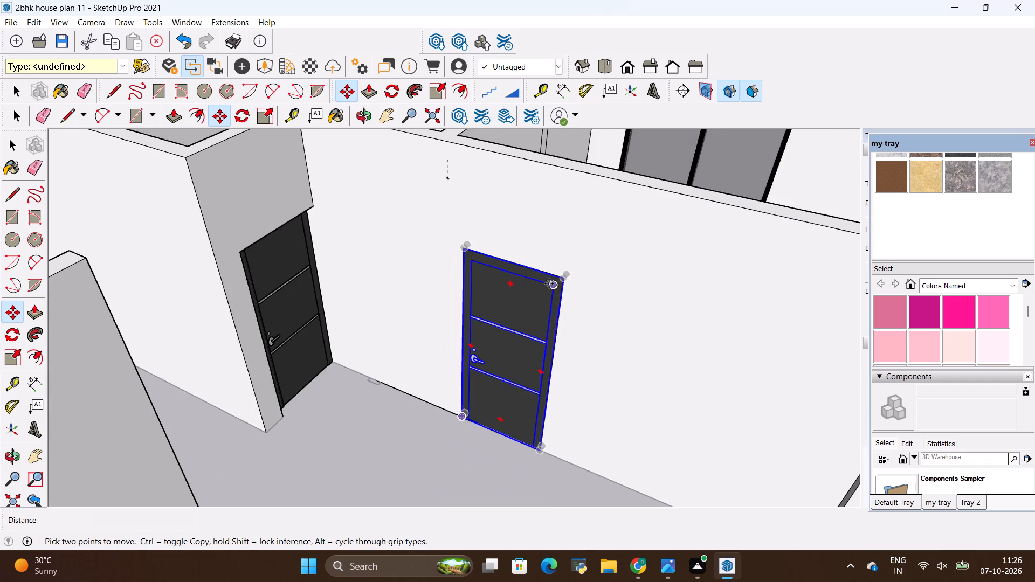
middle_click_drag(582, 252, 579, 329)
scroll(580, 329, "down", 18)
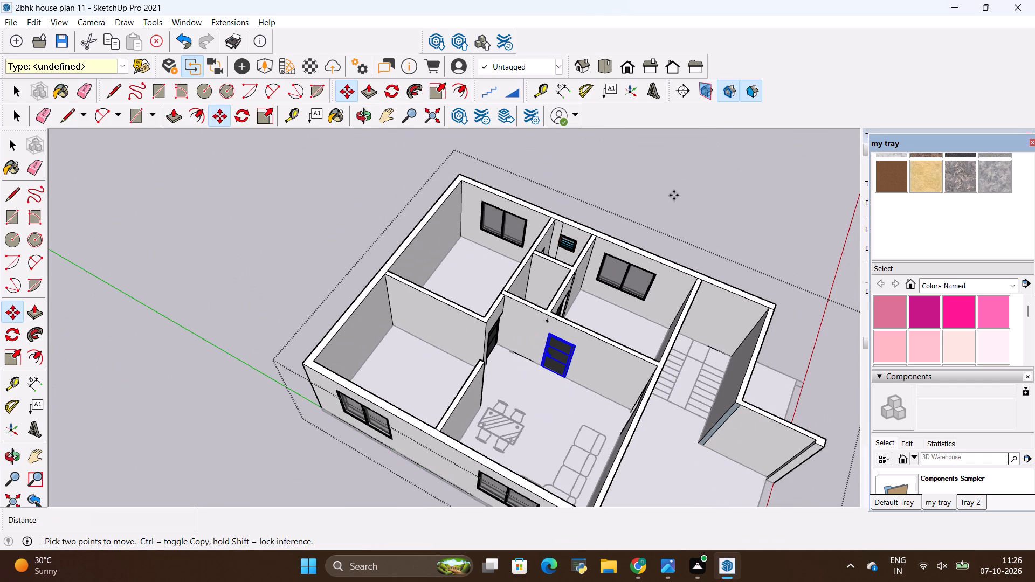
key("space")
left_click(695, 177)
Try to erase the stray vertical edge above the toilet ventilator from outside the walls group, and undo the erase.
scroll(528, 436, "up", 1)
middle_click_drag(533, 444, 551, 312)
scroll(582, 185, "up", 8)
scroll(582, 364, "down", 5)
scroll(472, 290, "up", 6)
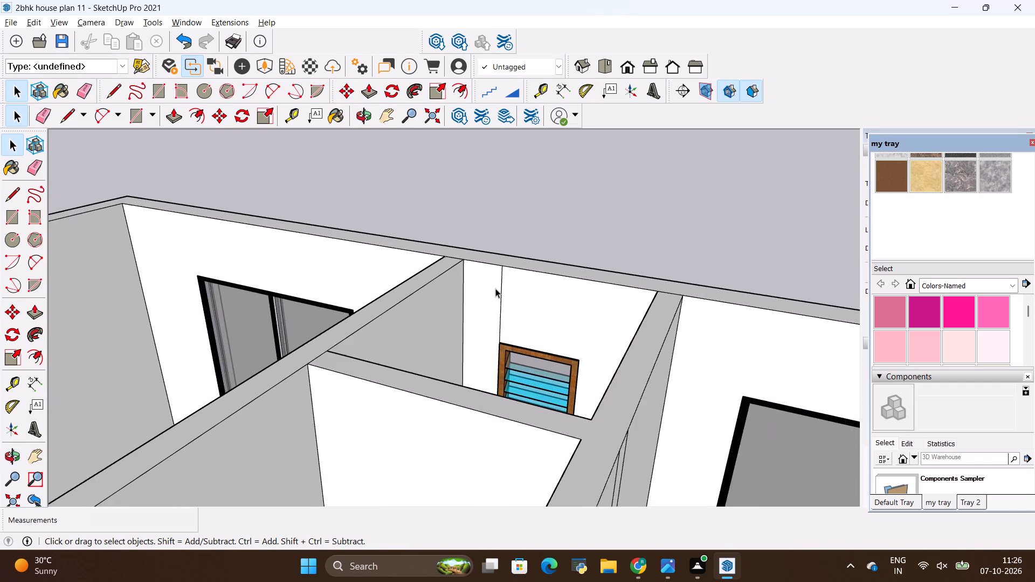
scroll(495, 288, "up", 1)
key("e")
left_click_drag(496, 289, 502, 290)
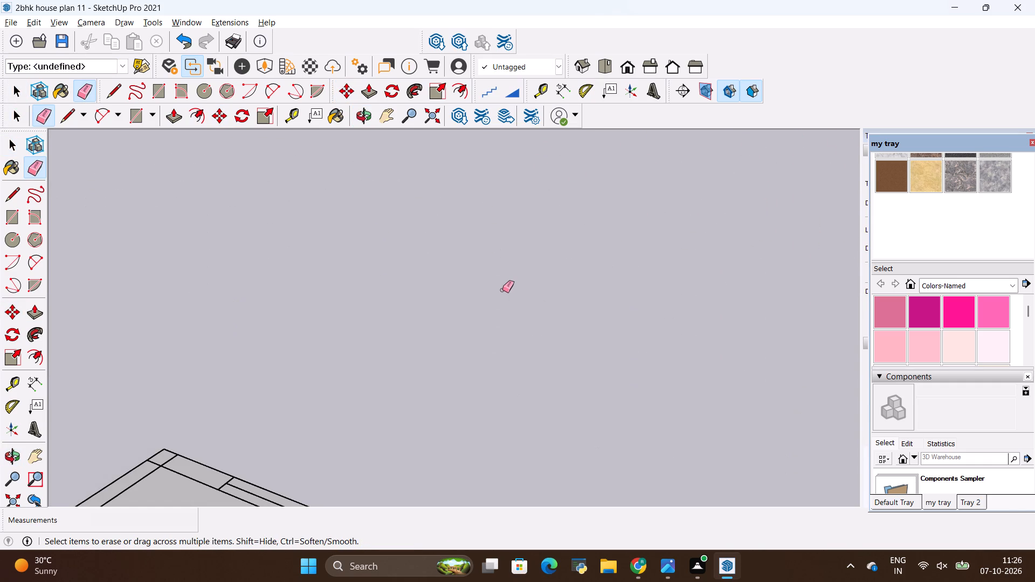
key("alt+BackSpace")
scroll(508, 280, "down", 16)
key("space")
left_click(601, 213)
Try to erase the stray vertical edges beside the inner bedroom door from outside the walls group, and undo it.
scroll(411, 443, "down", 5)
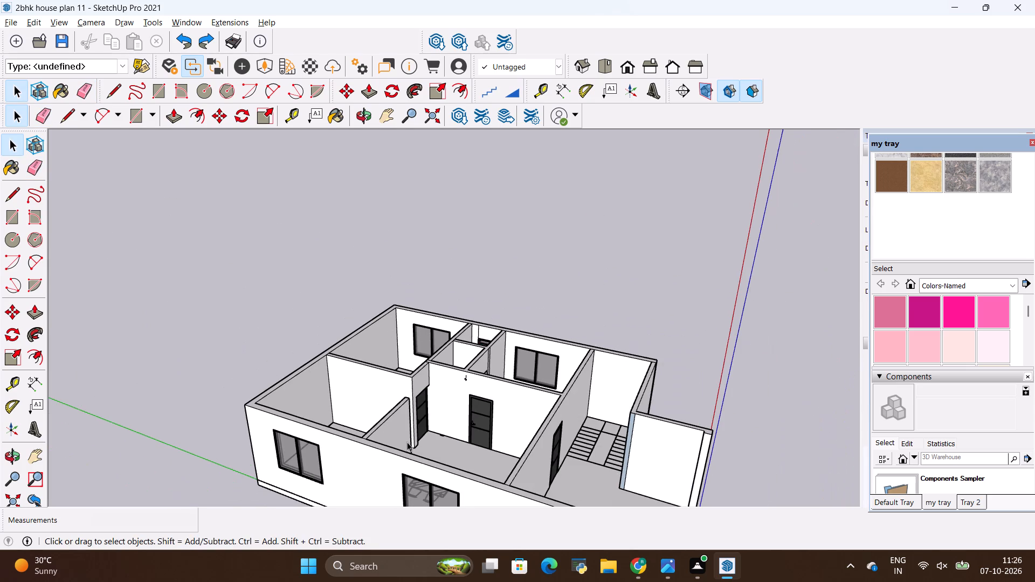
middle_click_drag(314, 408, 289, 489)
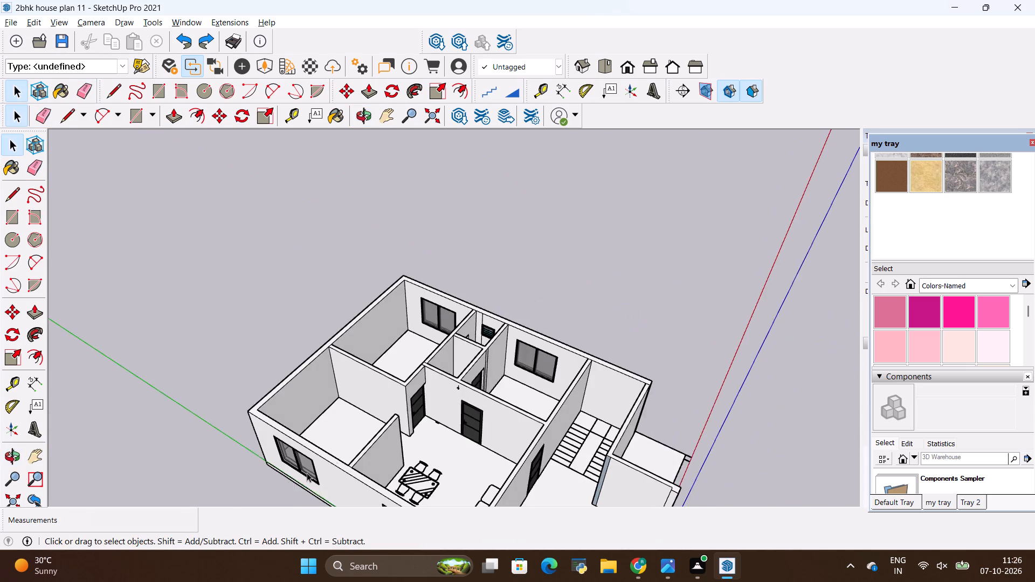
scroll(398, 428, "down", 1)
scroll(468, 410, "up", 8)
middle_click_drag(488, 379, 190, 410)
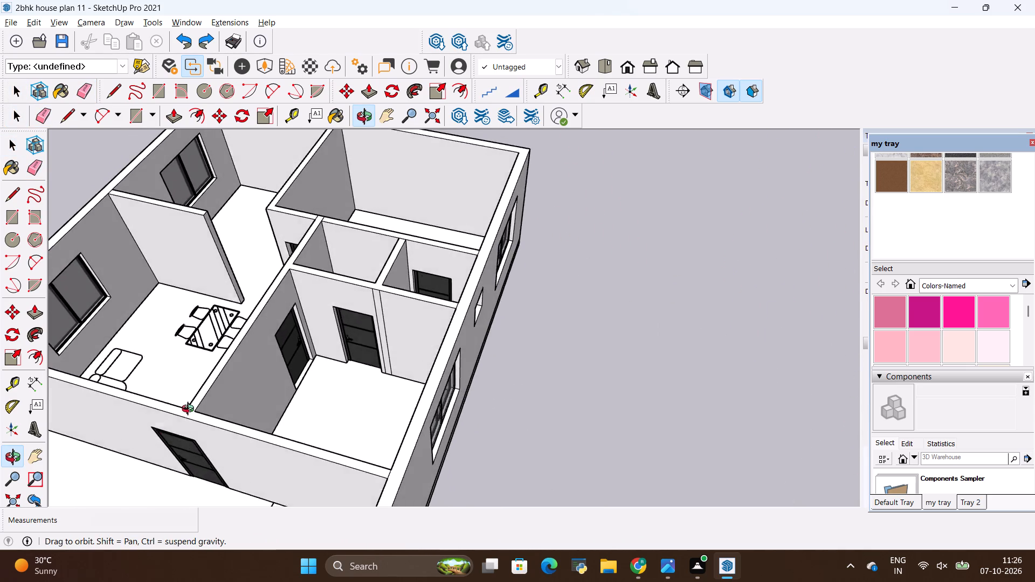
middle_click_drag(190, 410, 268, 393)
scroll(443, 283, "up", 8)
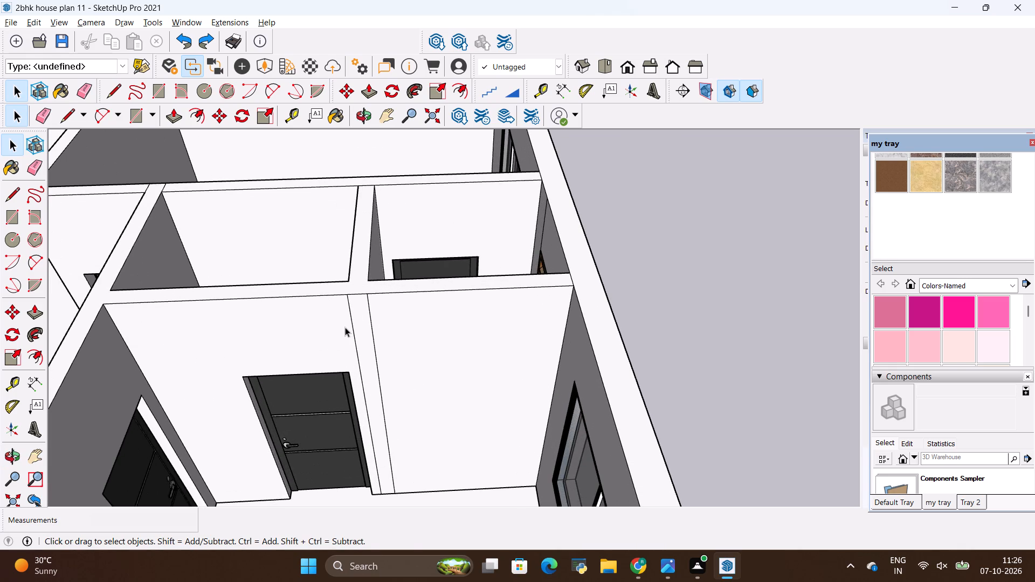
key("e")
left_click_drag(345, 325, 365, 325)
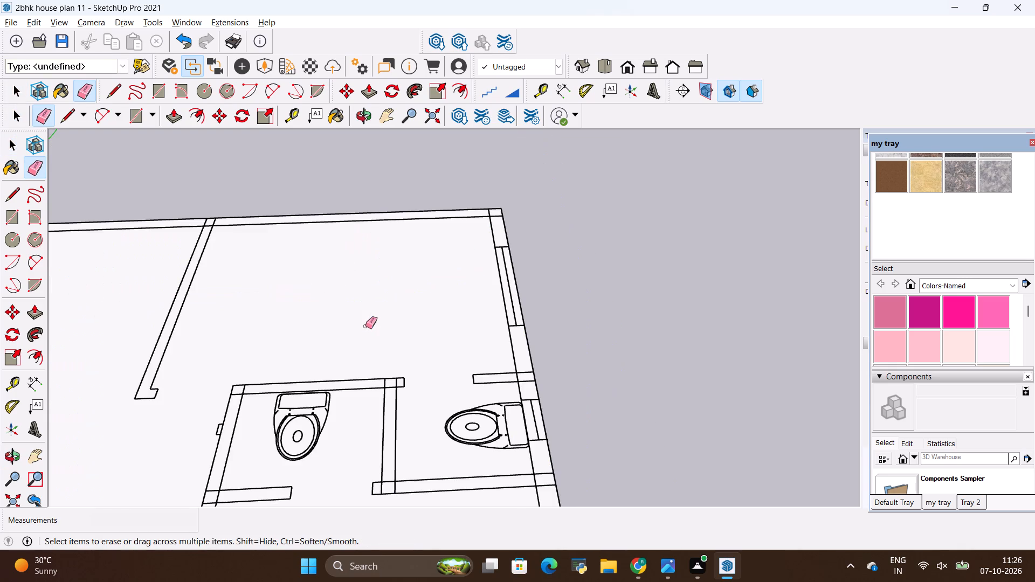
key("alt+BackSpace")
Open the walls group for editing and erase the two stray vertical edges on the bedroom wall beside its inner door.
key("space")
double_click(368, 326)
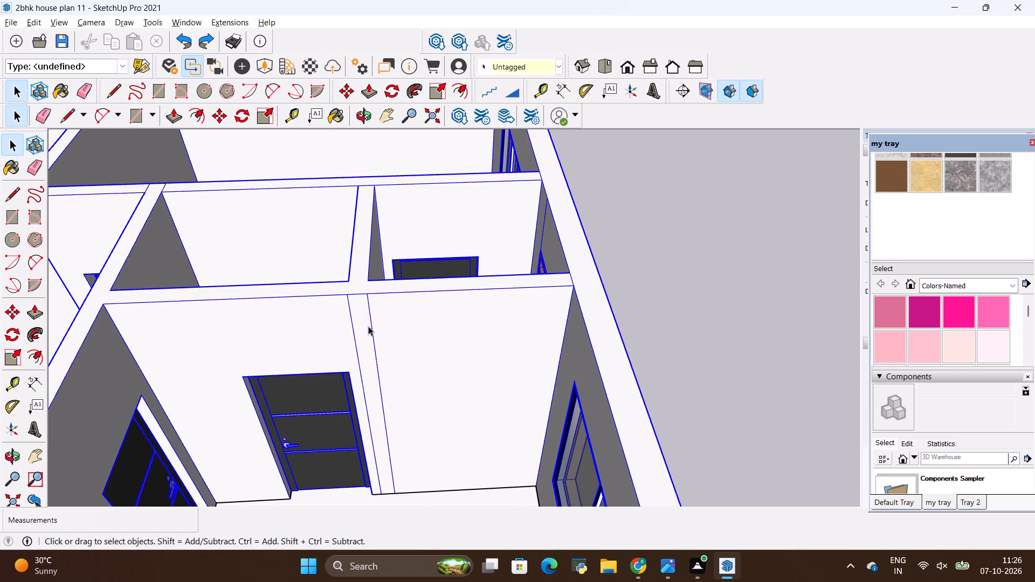
key("e")
left_click_drag(375, 328, 371, 331)
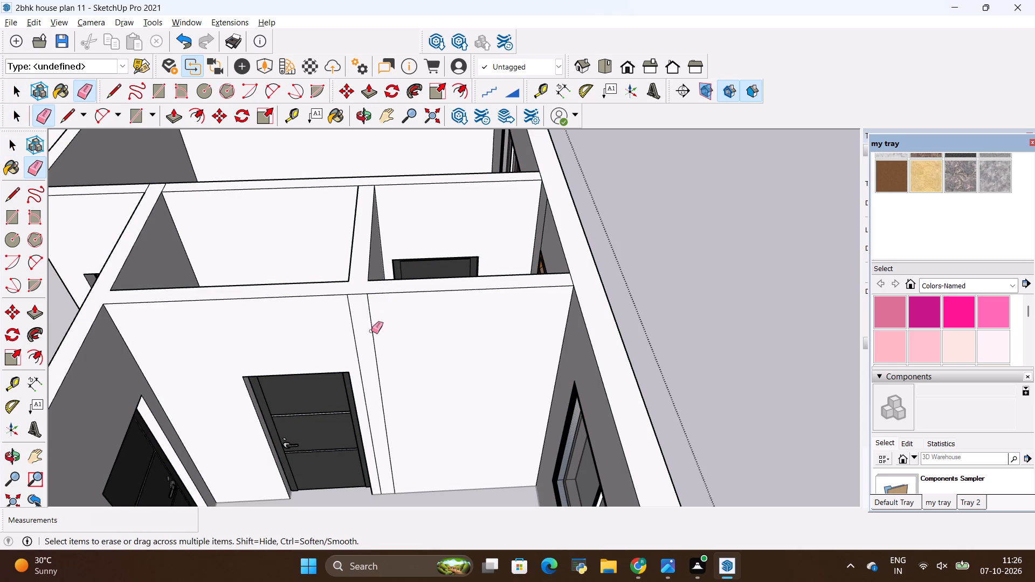
left_click_drag(371, 331, 331, 335)
Inside the walls group, erase the stray vertical edge above the ventilator on the toilet's outer wall.
scroll(343, 311, "down", 13)
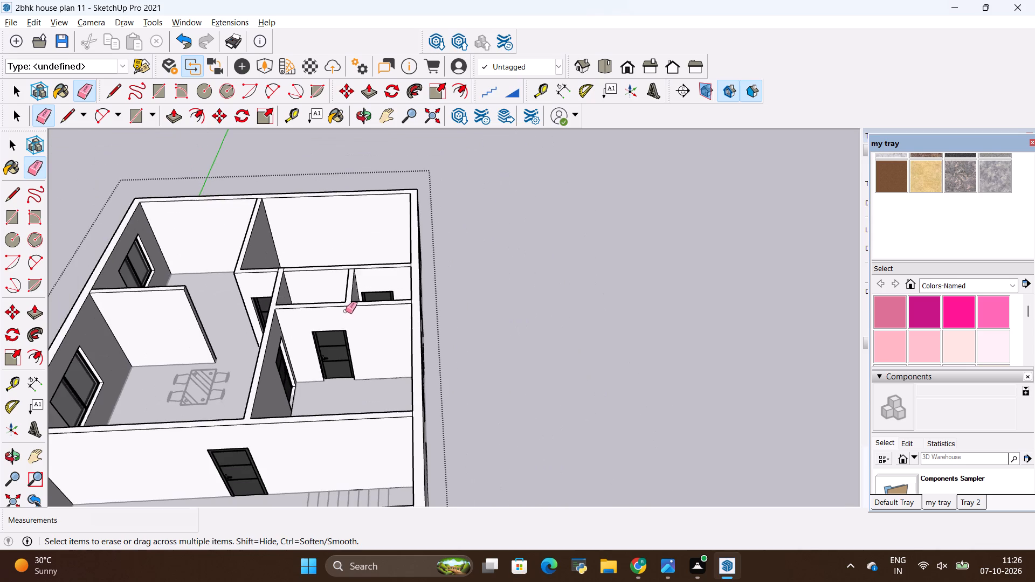
middle_click_drag(167, 414, 571, 258)
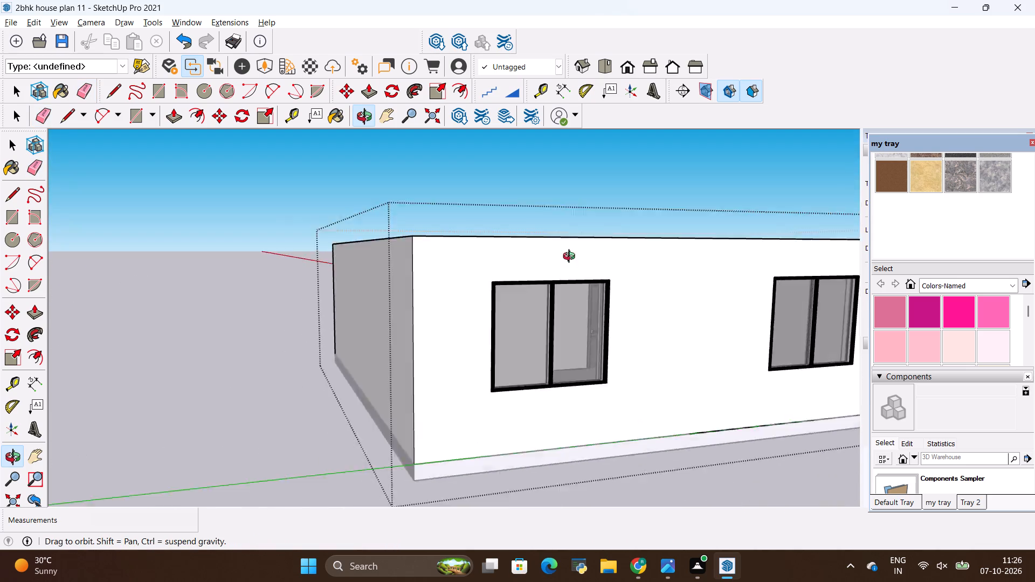
middle_click_drag(571, 258, 522, 334)
scroll(456, 228, "up", 10)
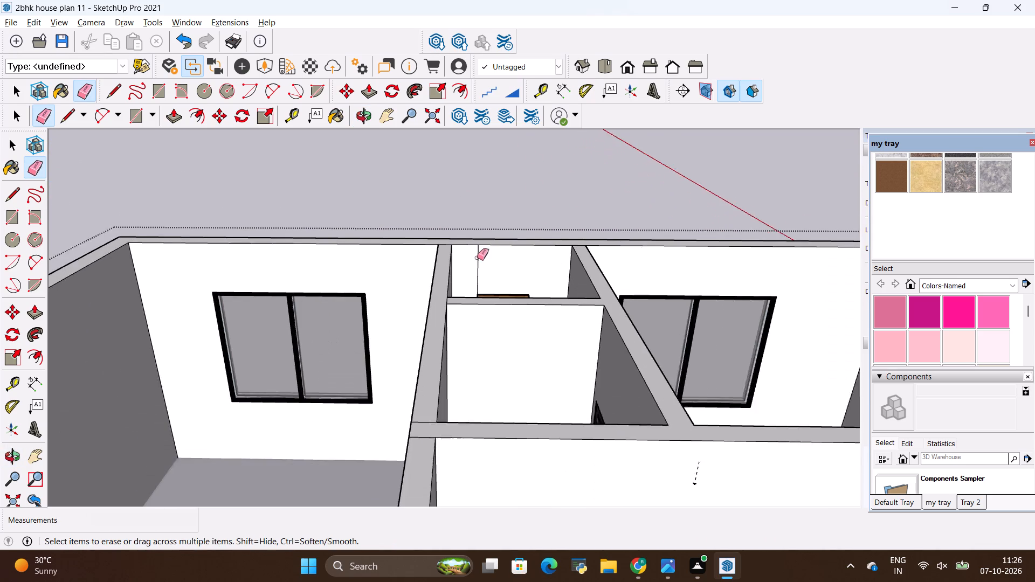
scroll(477, 258, "up", 1)
left_click_drag(478, 259, 474, 266)
scroll(380, 239, "down", 10)
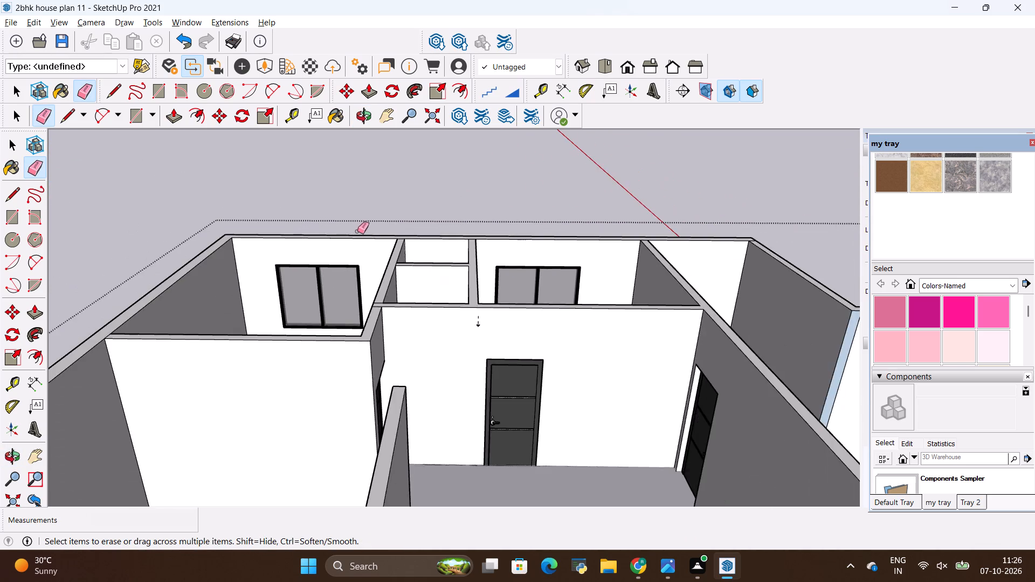
scroll(357, 231, "down", 5)
middle_click_drag(626, 342, 759, 382)
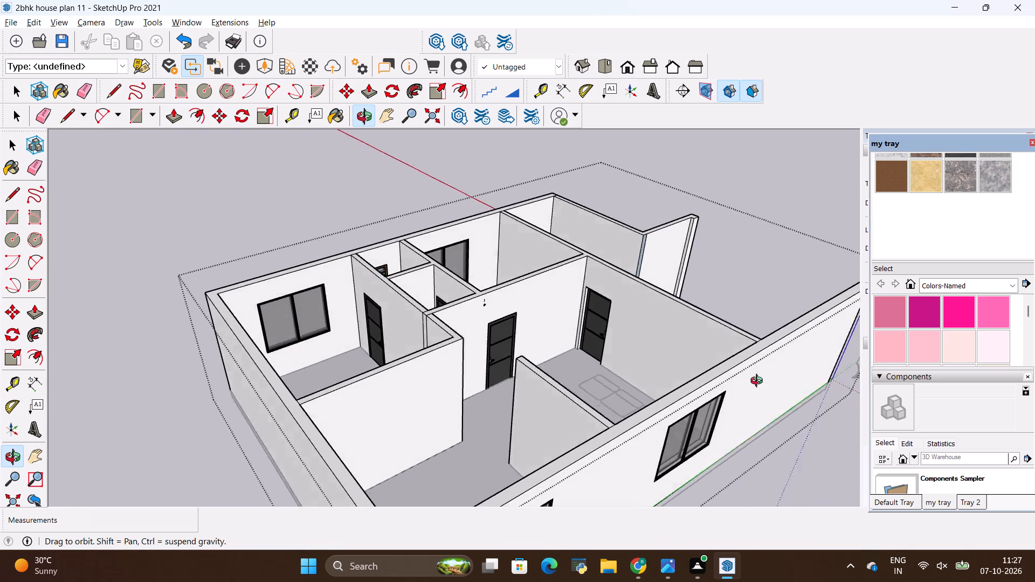
middle_click_drag(759, 382, 393, 379)
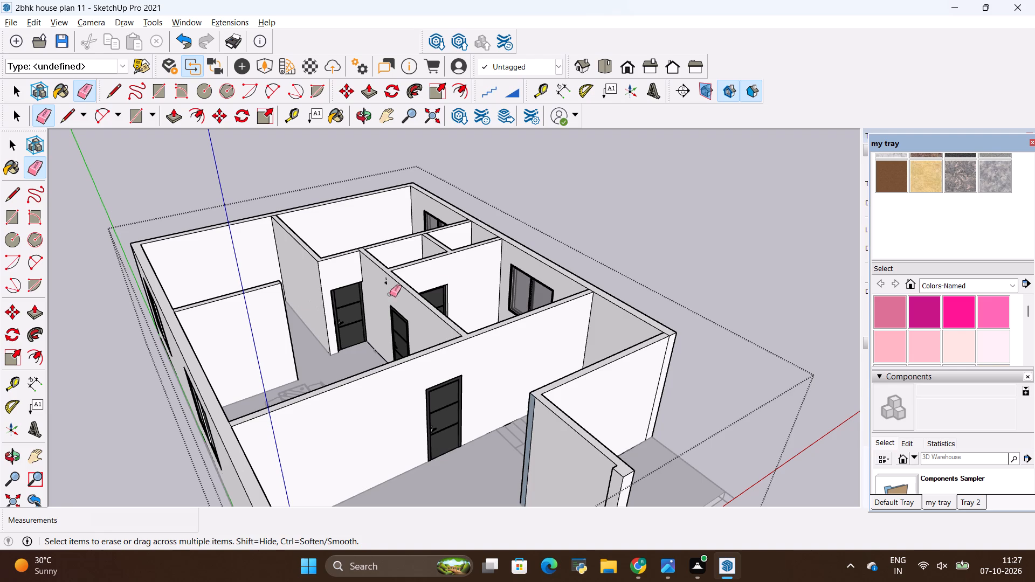
key("space")
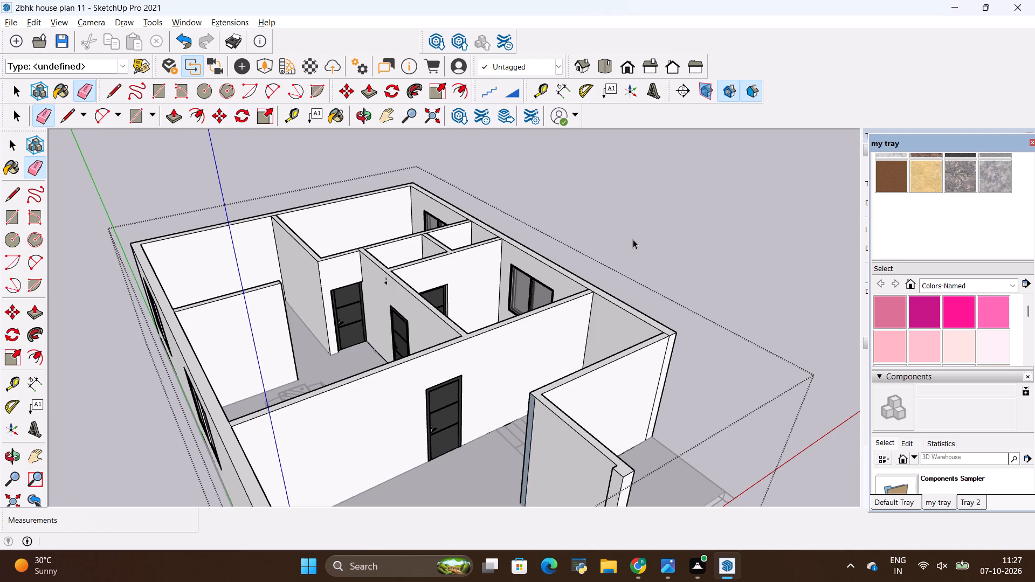
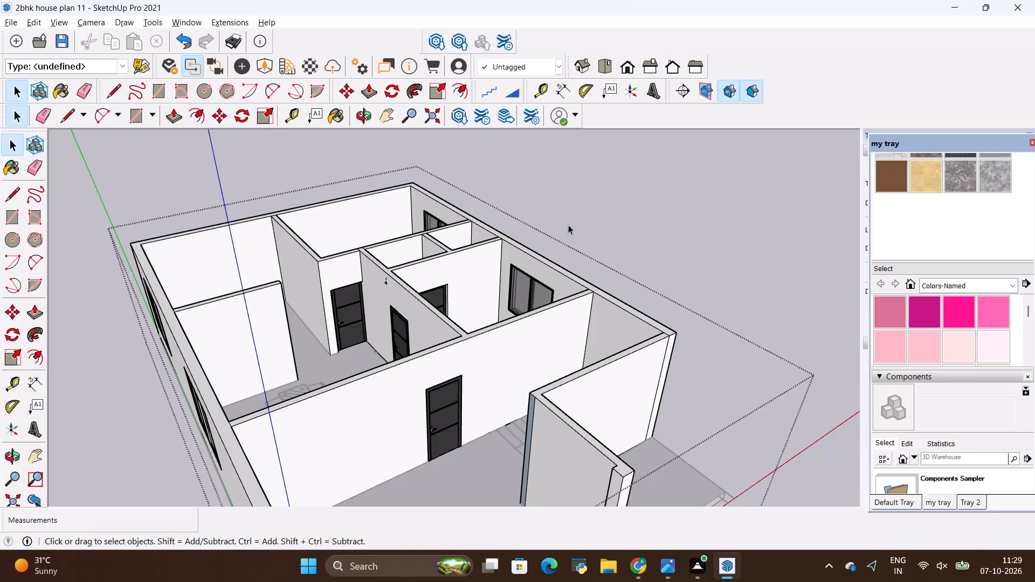
Examine the house model's room layout, interior partition walls, doors and windows from above.
scroll(568, 225, "down", 4)
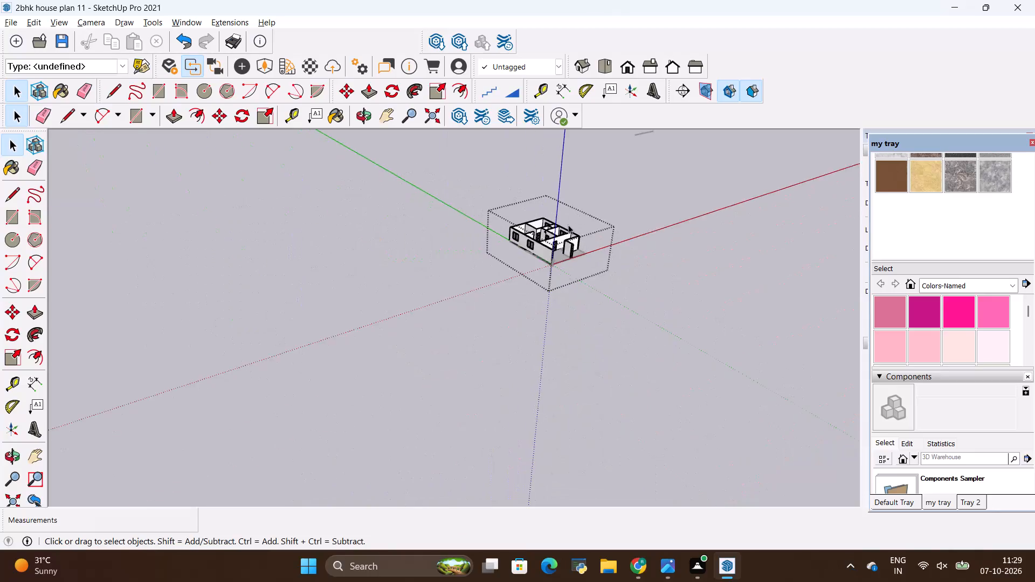
scroll(568, 225, "down", 1)
scroll(568, 225, "up", 2)
scroll(568, 225, "down", 1)
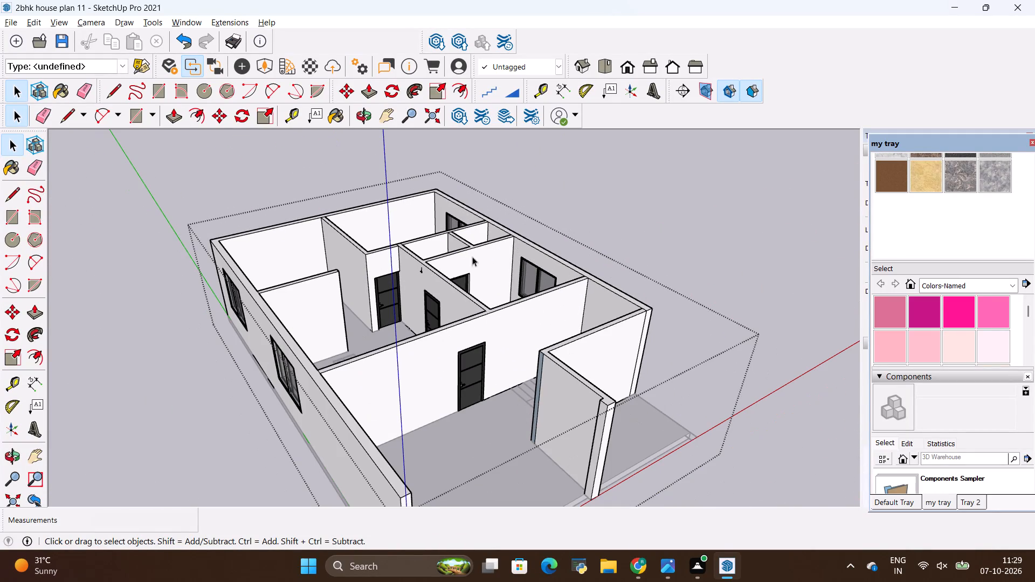
scroll(390, 325, "up", 3, "ctrl")
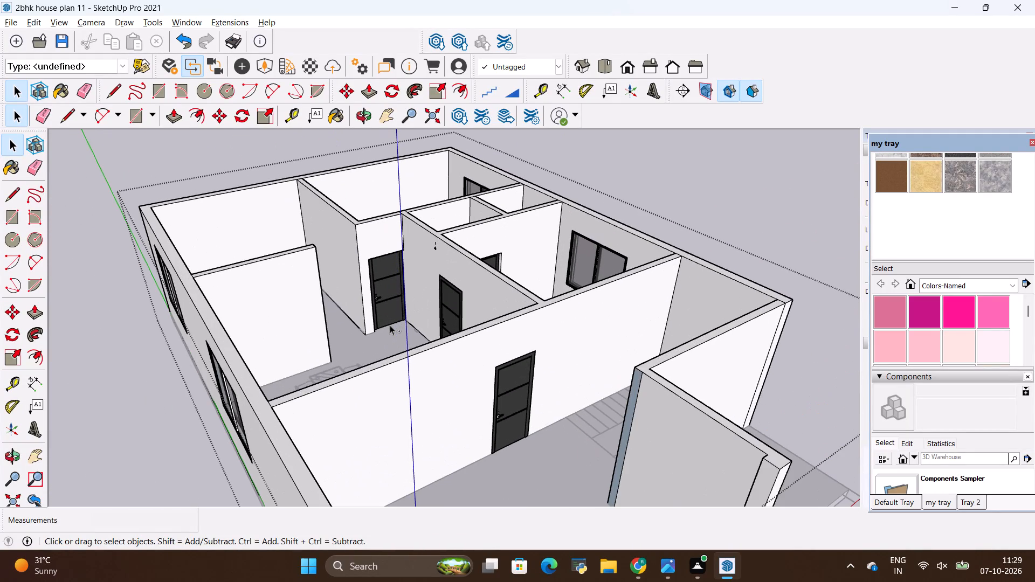
scroll(390, 325, "up", 1, "ctrl")
scroll(390, 325, "down", 2, "ctrl")
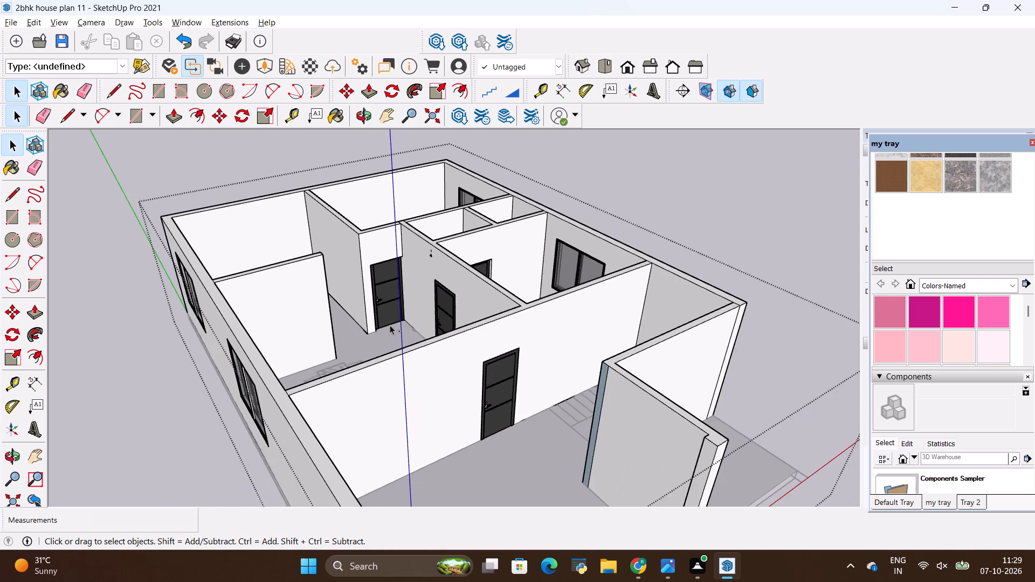
scroll(390, 325, "down", 1, "ctrl")
scroll(390, 325, "up", 3, "ctrl")
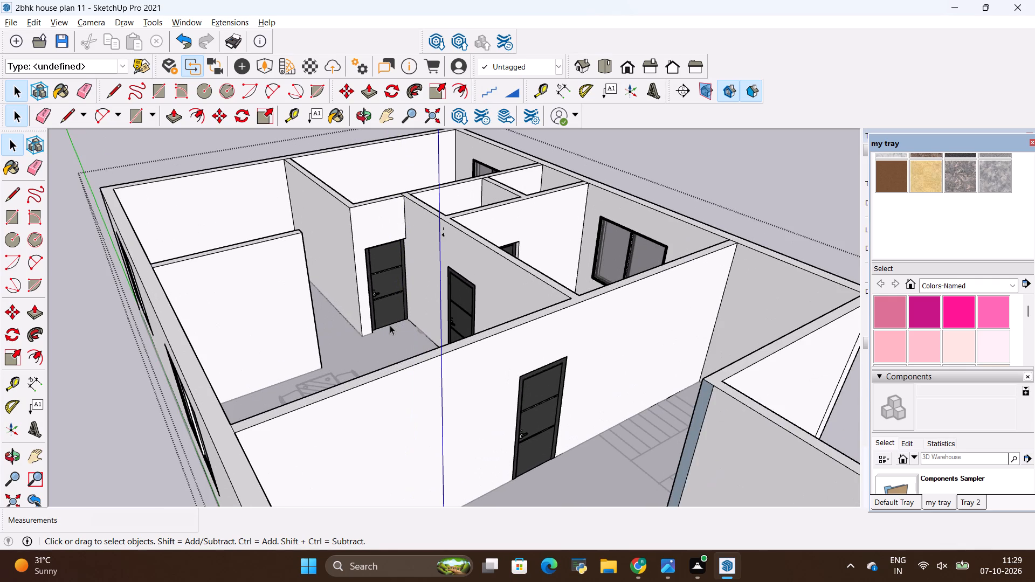
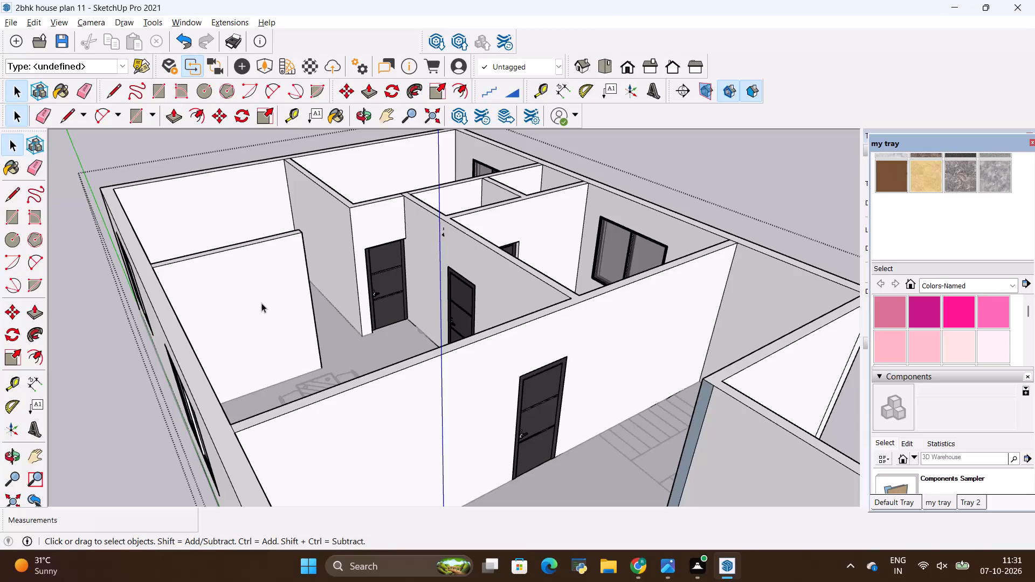
Close the house group that is open for editing and return to the top level of the model.
scroll(219, 343, "down", 3)
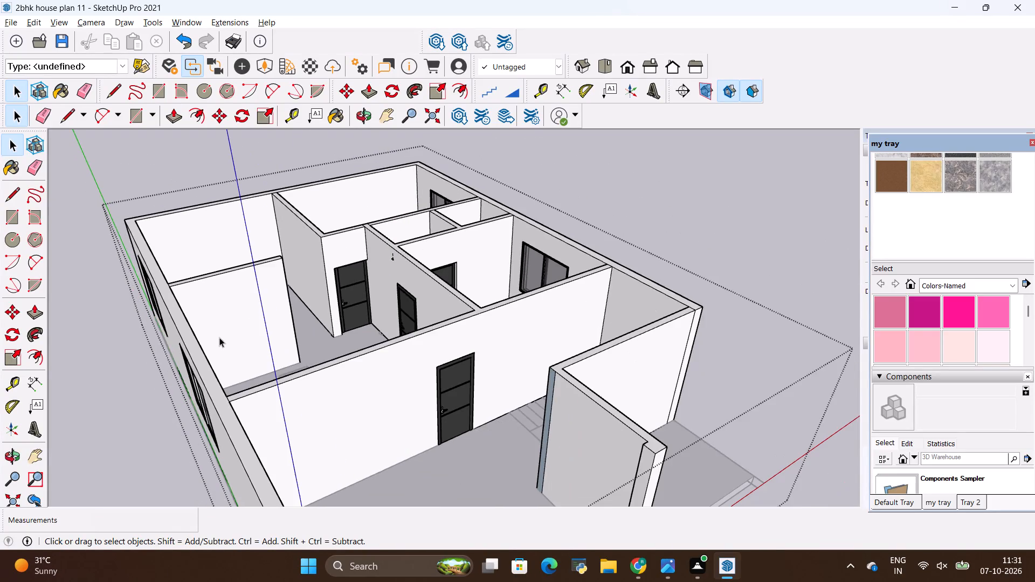
scroll(257, 331, "up", 3)
scroll(256, 357, "down", 3)
middle_click_drag(254, 357, 564, 338)
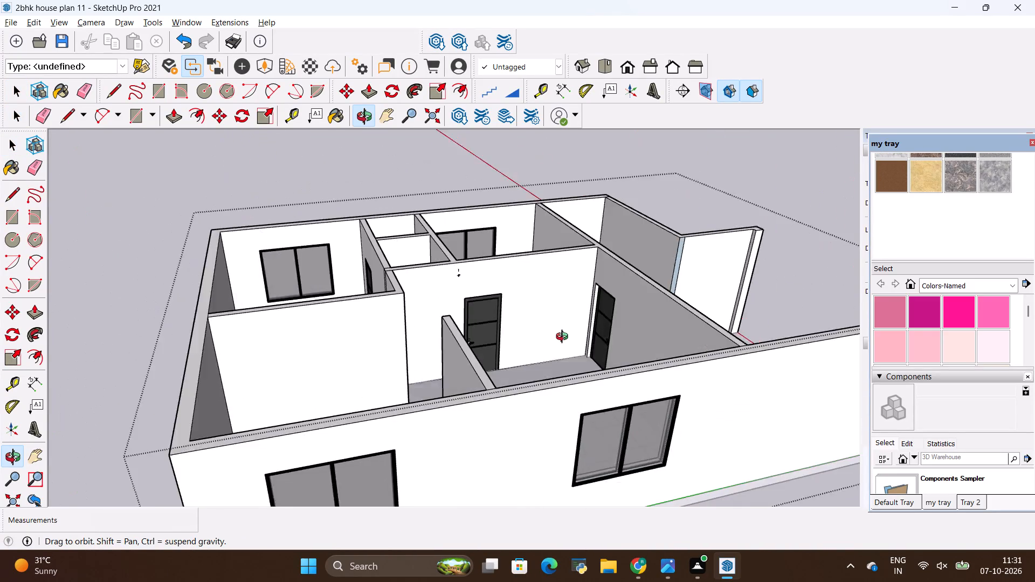
middle_click_drag(564, 338, 396, 398)
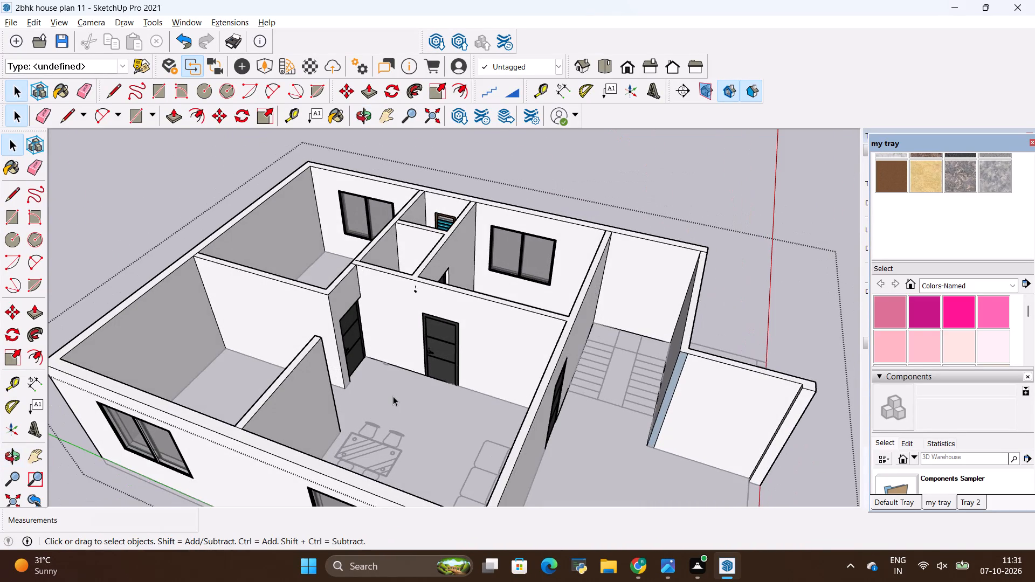
scroll(393, 396, "down", 7)
key("space")
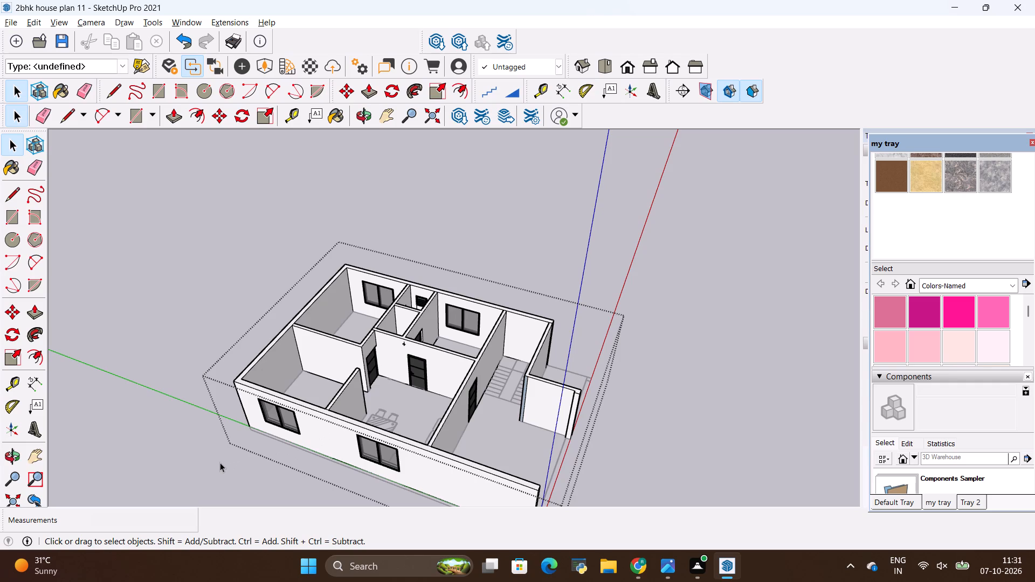
left_click(220, 462)
Examine the house from the rear and the front, checking the room partitions, dining area, doors and front entrance area.
middle_click_drag(267, 477, 640, 417)
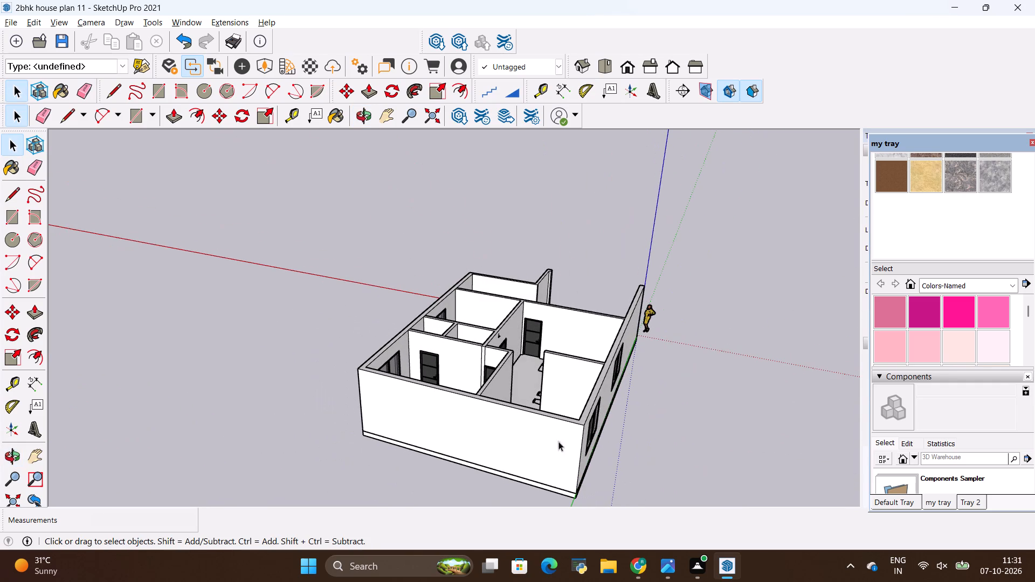
middle_click_drag(646, 397, 316, 422)
scroll(647, 401, "down", 1)
middle_click_drag(638, 355, 333, 377)
scroll(364, 333, "up", 8)
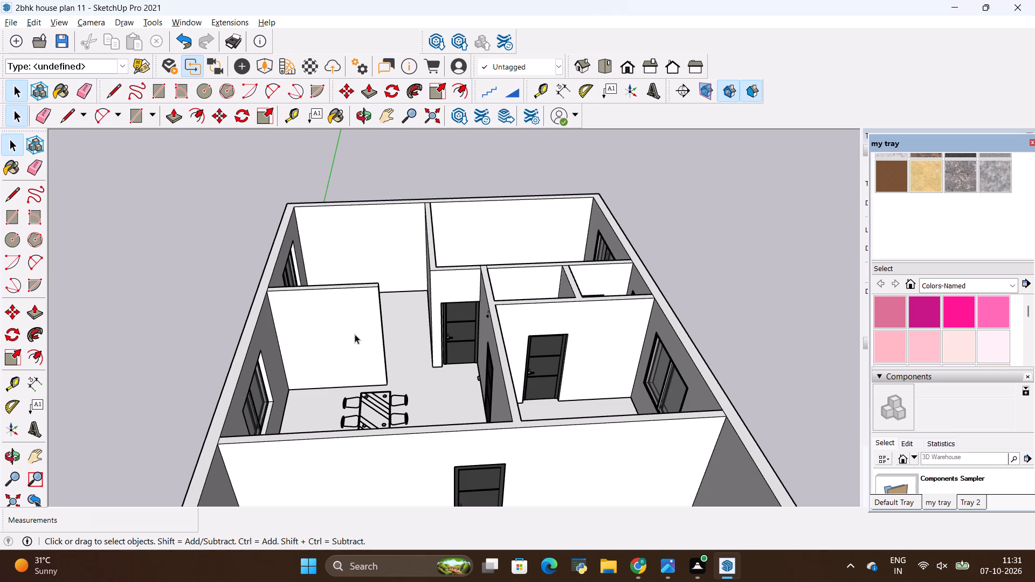
scroll(348, 343, "up", 4)
scroll(481, 348, "down", 5)
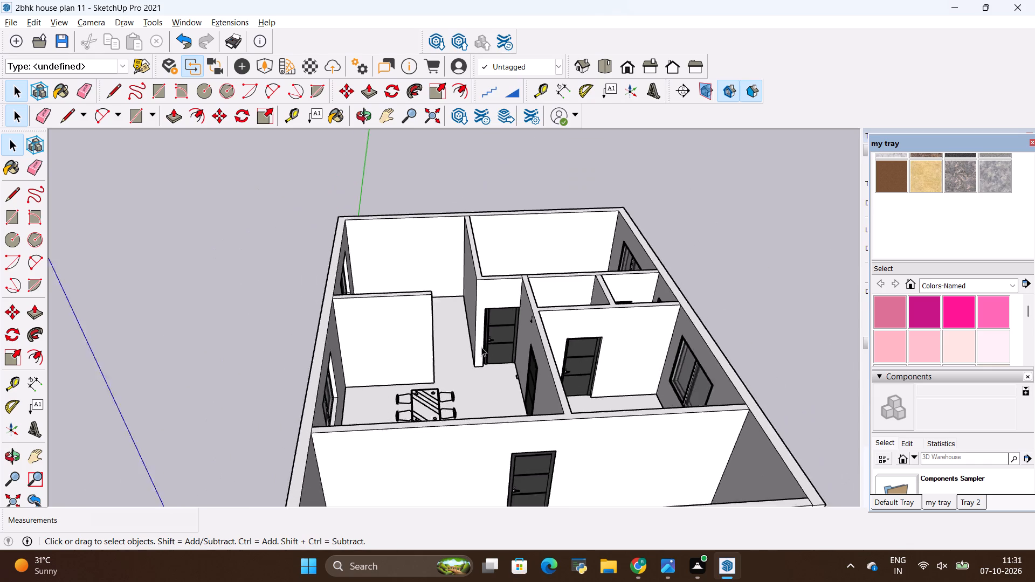
scroll(481, 347, "down", 9)
scroll(466, 349, "up", 2)
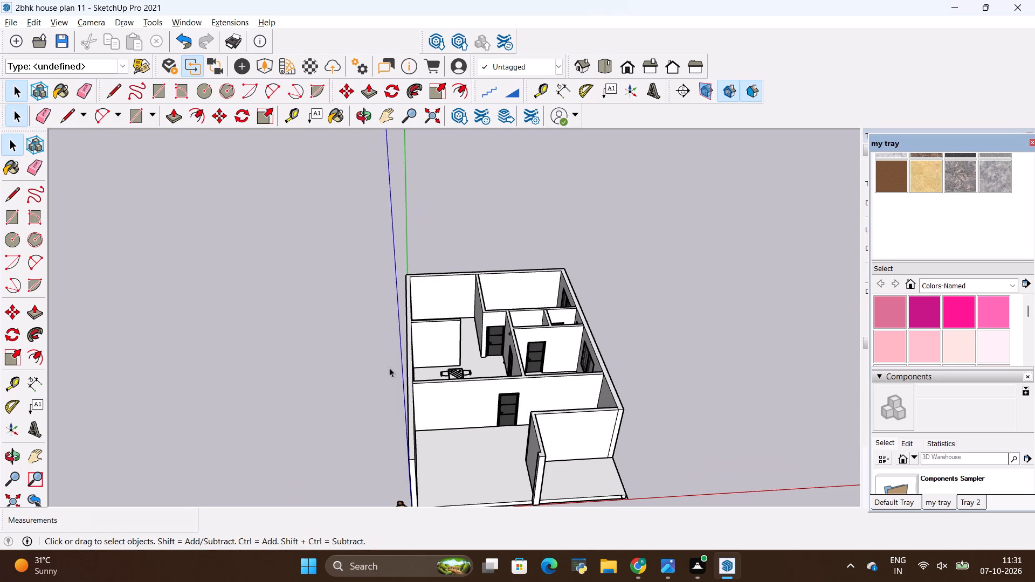
scroll(387, 359, "down", 5)
scroll(379, 395, "up", 6)
scroll(466, 439, "up", 2)
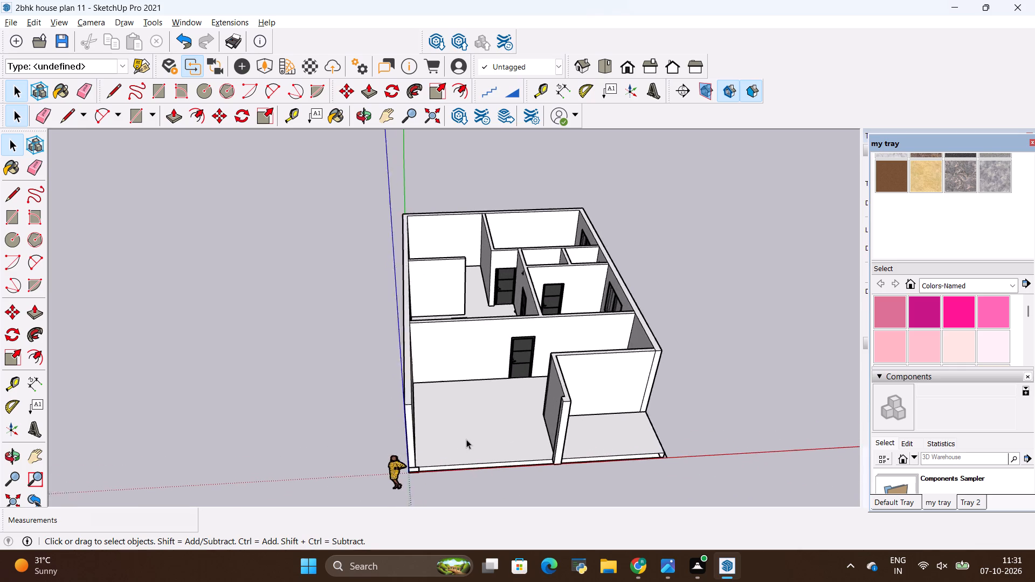
scroll(466, 439, "up", 6)
scroll(481, 437, "down", 12)
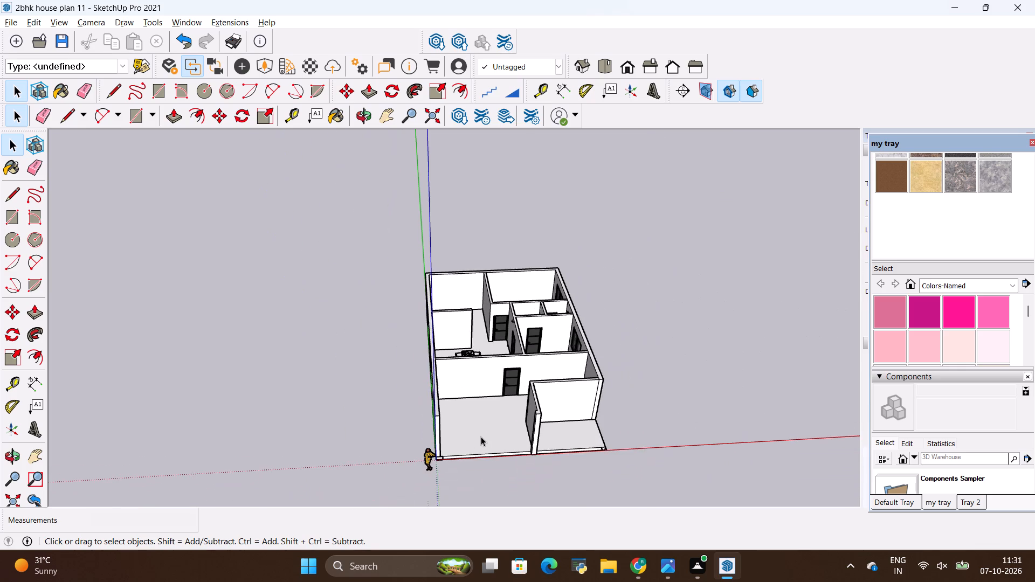
middle_click_drag(494, 380, 474, 451)
scroll(473, 450, "up", 9)
scroll(473, 450, "down", 3)
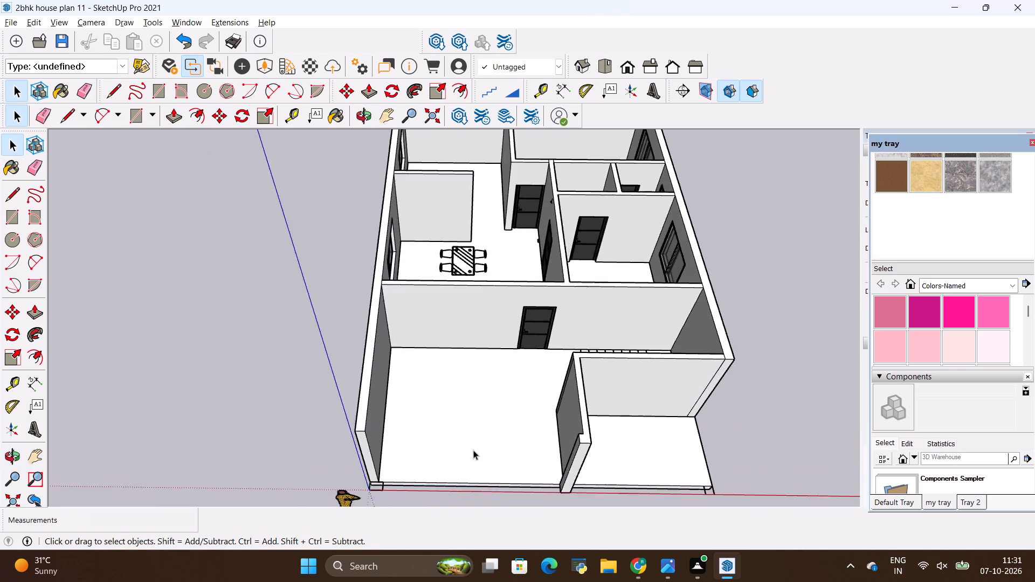
scroll(473, 450, "down", 3)
Examine the whole house from all sides, checking the exterior walls, windows, staircase area and living room furniture outlines.
middle_click_drag(349, 428, 760, 385)
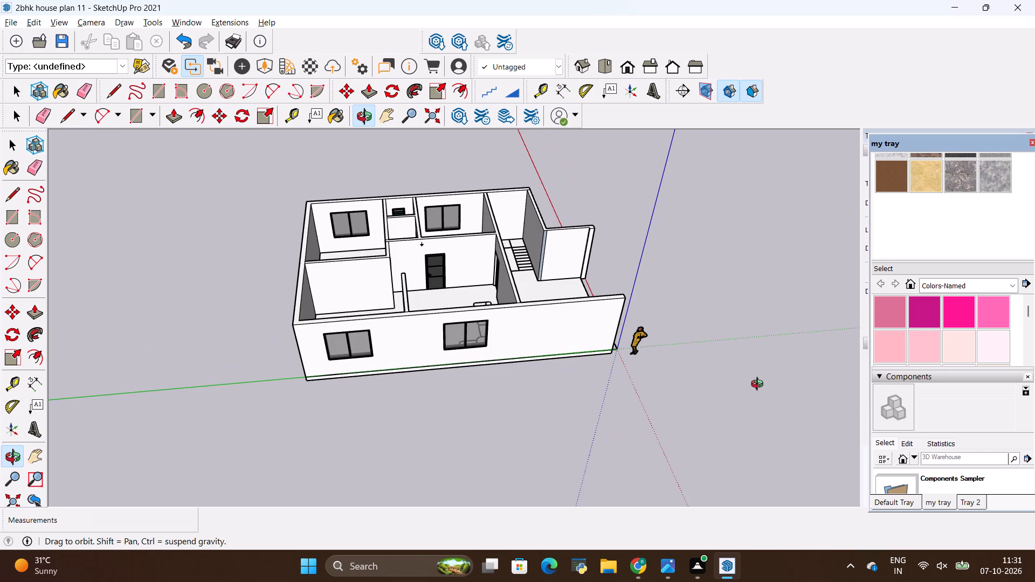
middle_click_drag(760, 385, 760, 386)
middle_click_drag(760, 386, 707, 427)
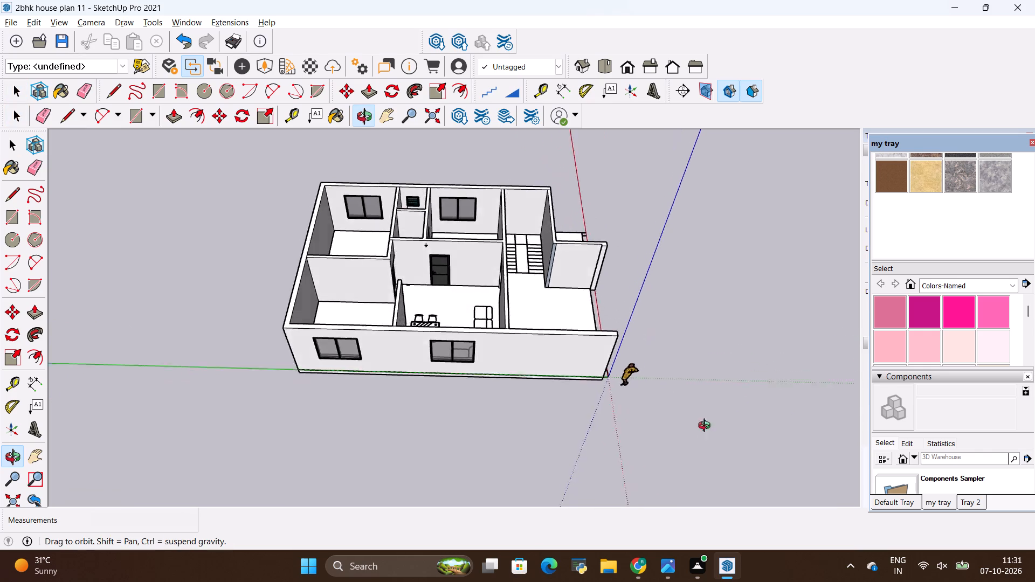
middle_click_drag(707, 427, 81, 444)
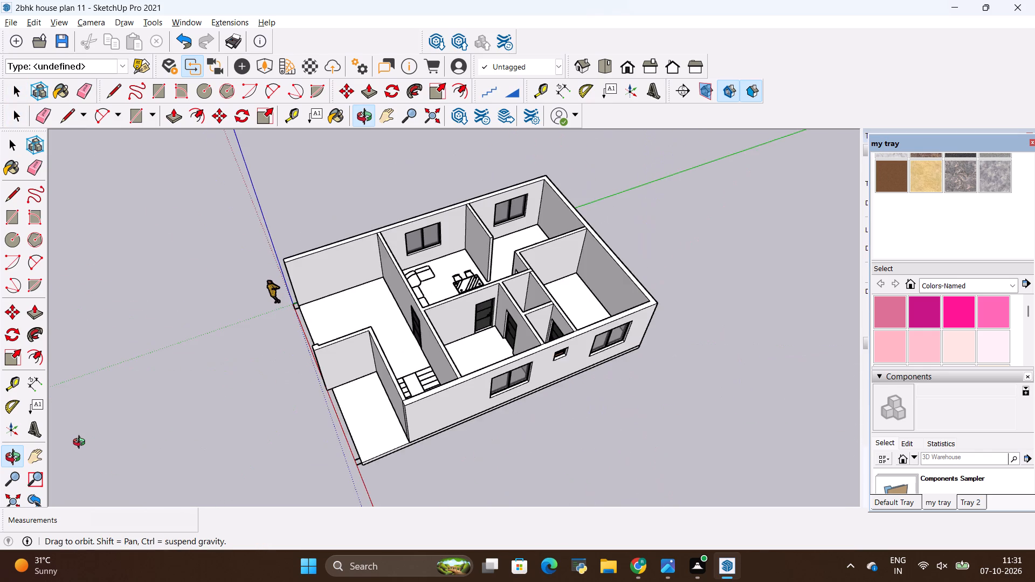
middle_click_drag(81, 444, 428, 436)
middle_click_drag(241, 306, 804, 260)
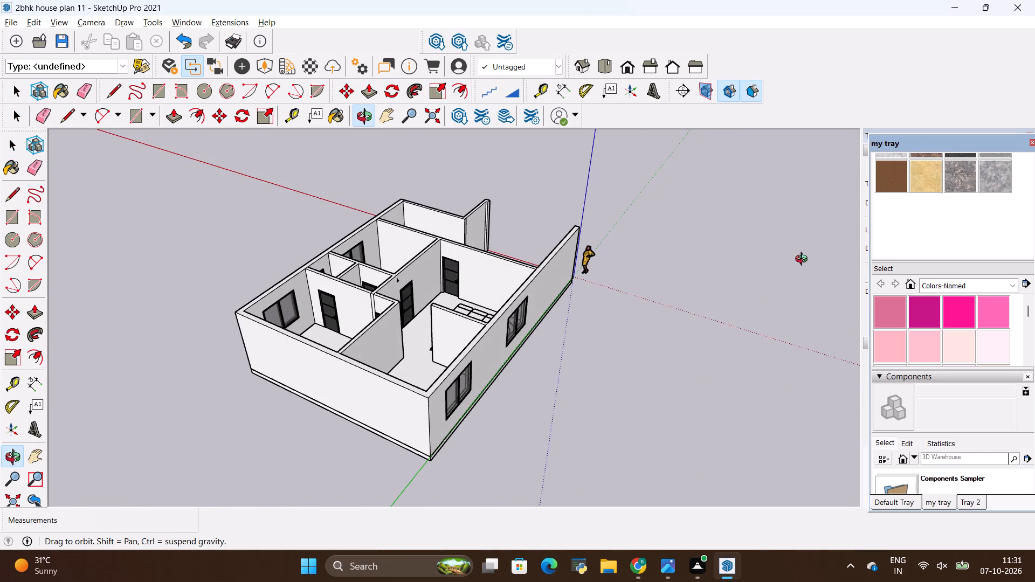
middle_click_drag(804, 260, 804, 259)
middle_click_drag(465, 286, 608, 313)
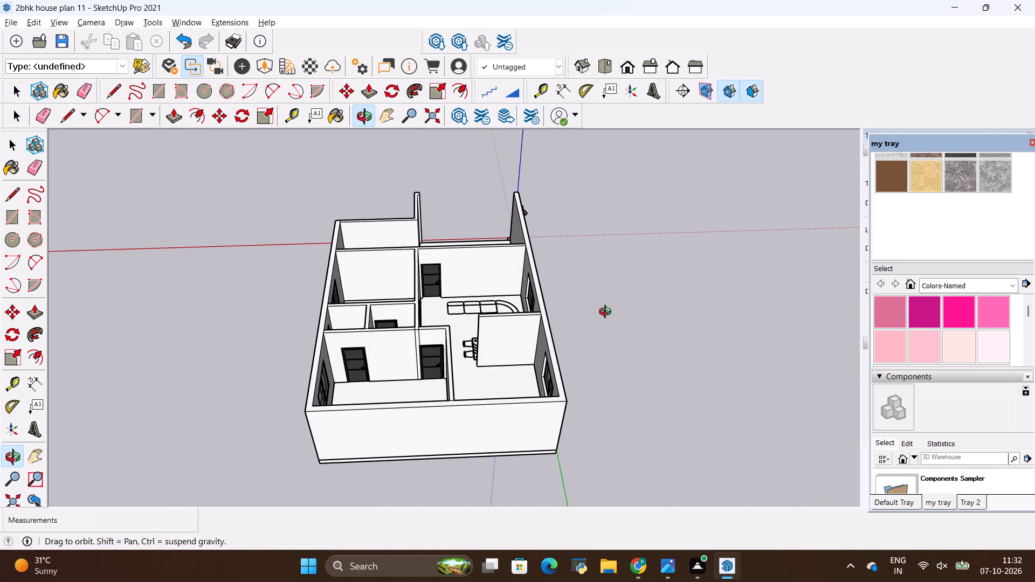
middle_click_drag(608, 313, 608, 314)
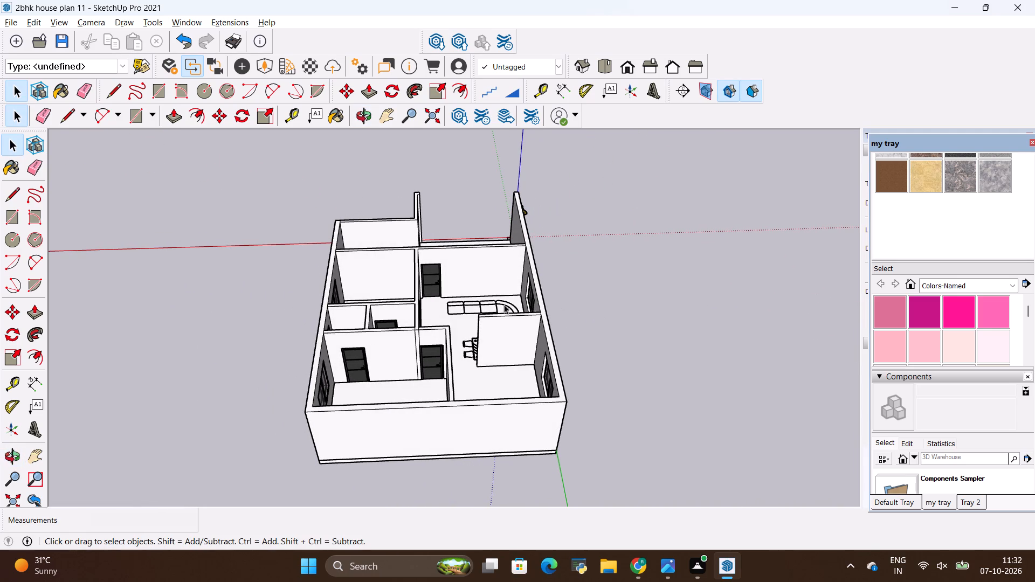
scroll(504, 287, "up", 7)
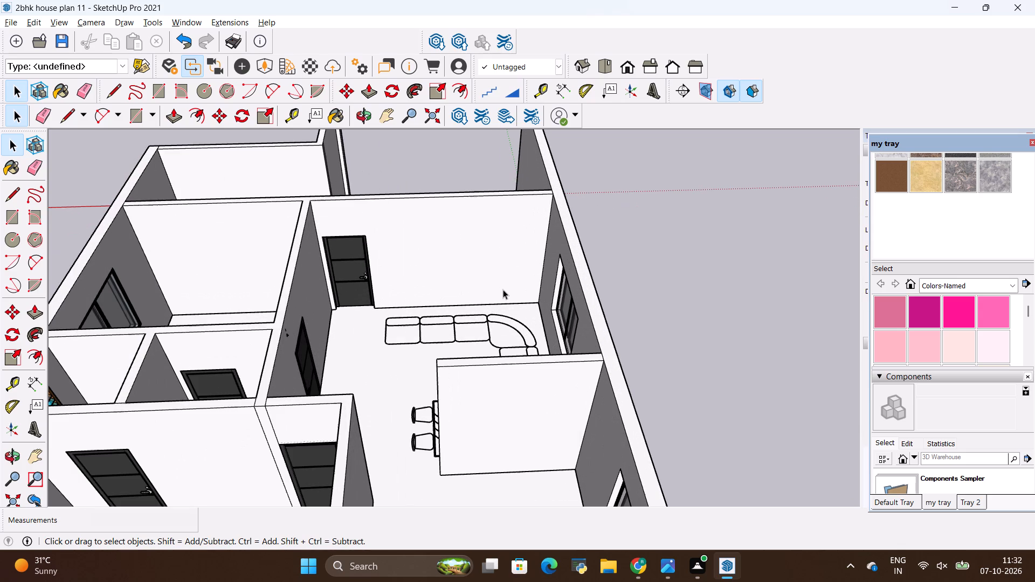
scroll(503, 289, "down", 8)
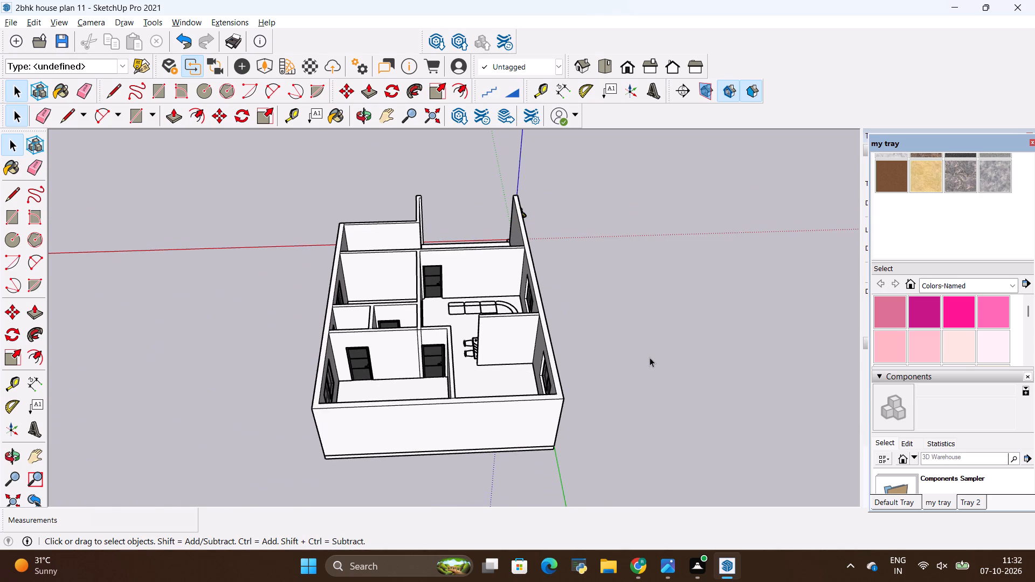
middle_click_drag(651, 370, 294, 311)
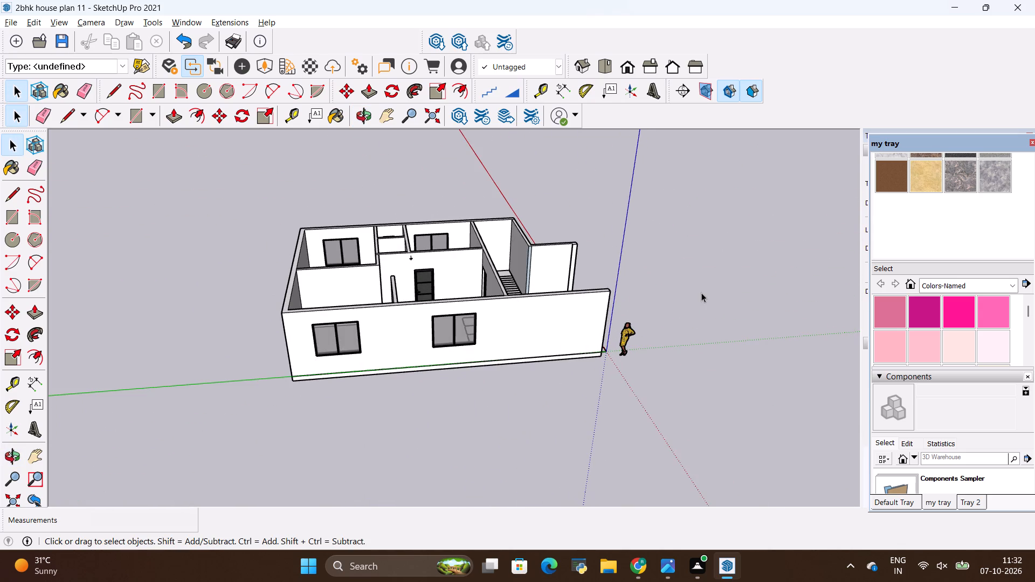
middle_click_drag(701, 293, 288, 331)
middle_click_drag(623, 310, 650, 415)
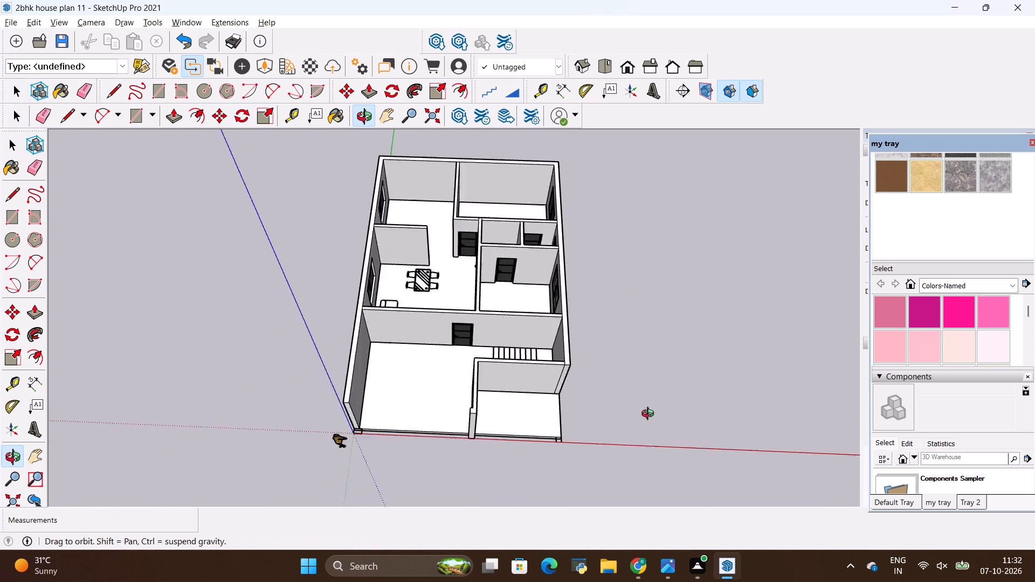
middle_click_drag(650, 415, 839, 394)
middle_click_drag(303, 362, 622, 392)
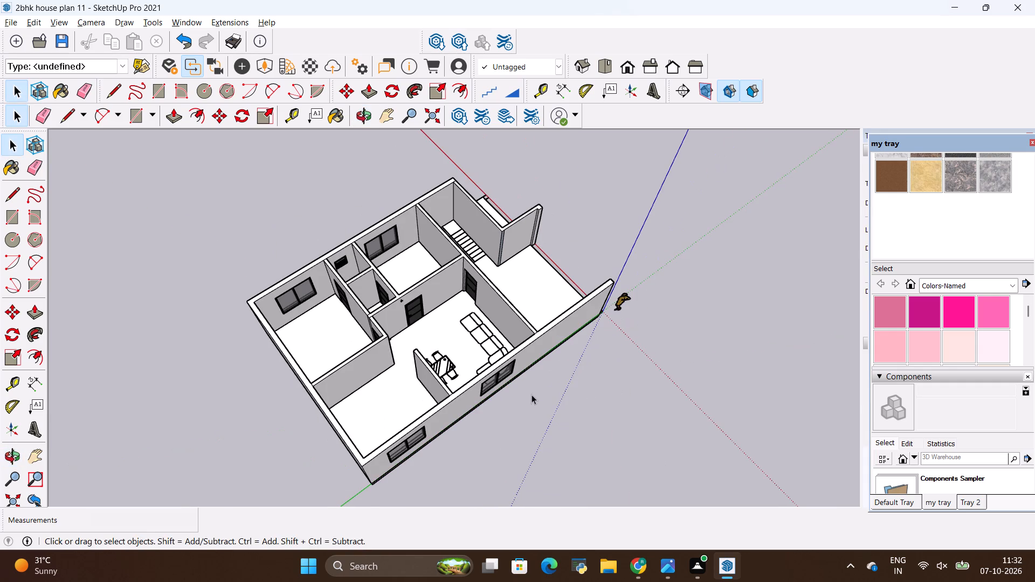
middle_click_drag(532, 394, 564, 350)
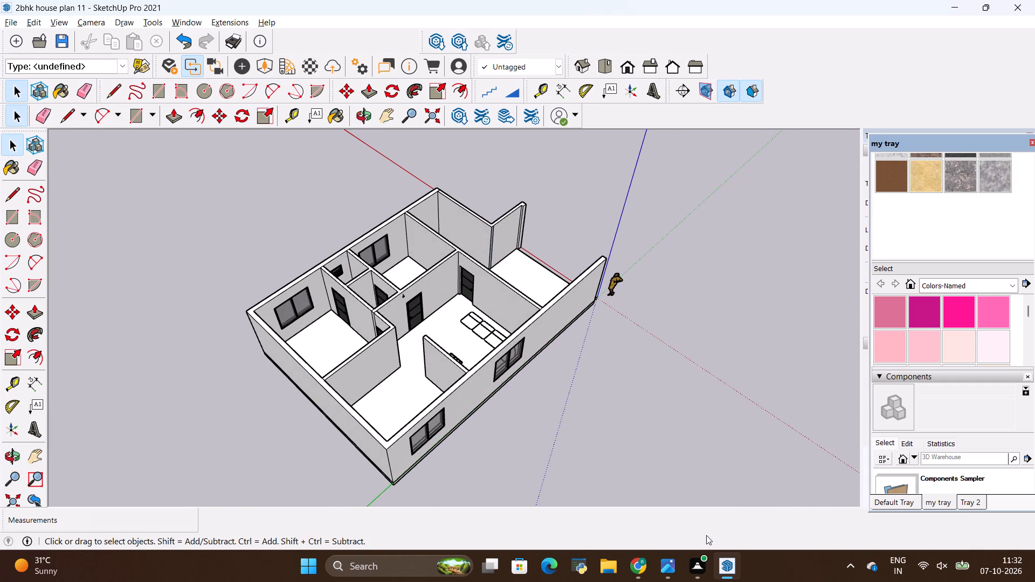
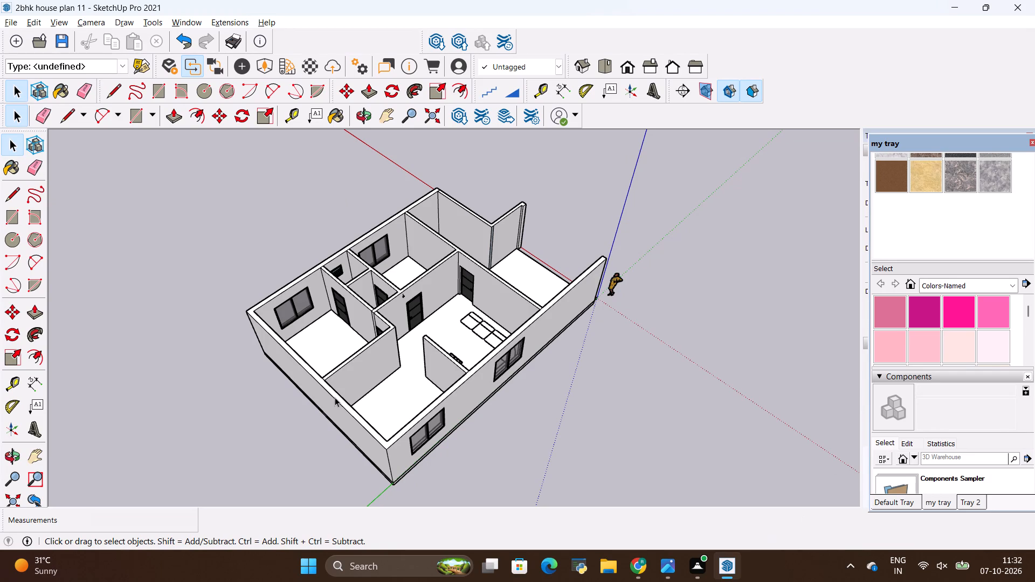
Examine the house from above, checking the bedrooms, the partition walls with their doors and windows, and the living room layout.
key("space")
scroll(227, 291, "down", 4)
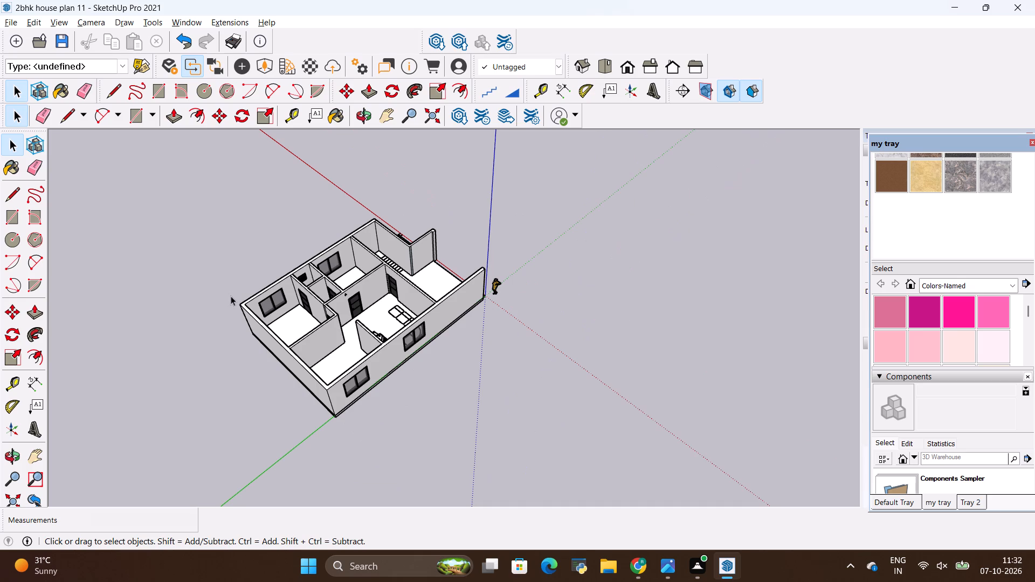
scroll(289, 323, "down", 3)
middle_click_drag(240, 397, 291, 425)
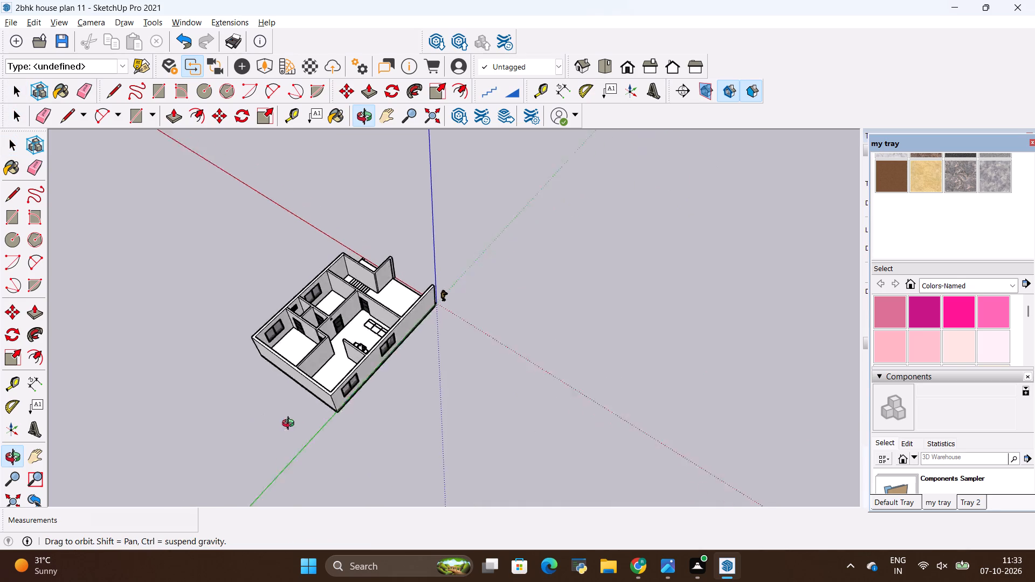
middle_click_drag(291, 425, 335, 357)
scroll(310, 321, "up", 12)
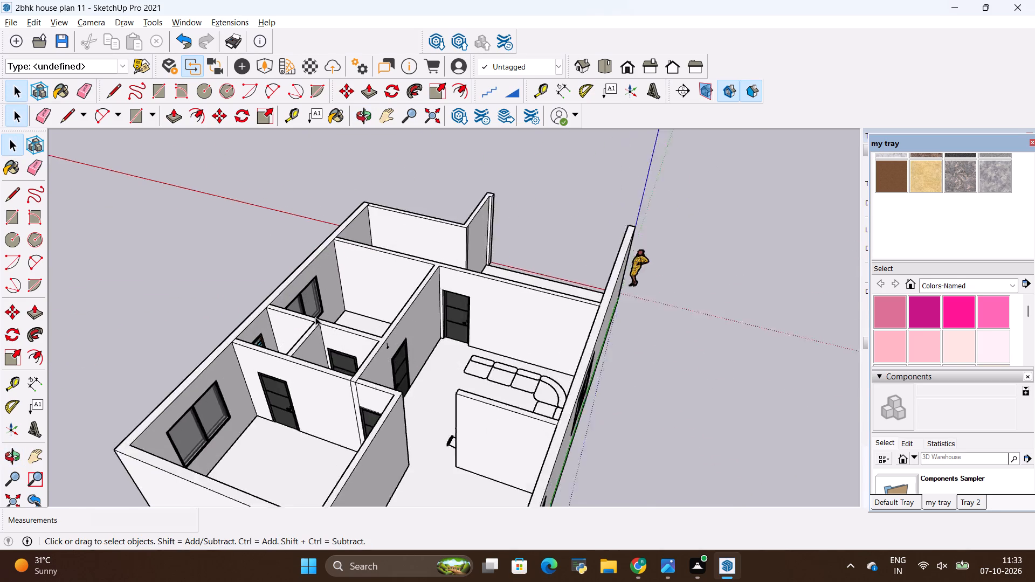
scroll(315, 317, "up", 2)
scroll(317, 314, "down", 5)
middle_click_drag(623, 339, 556, 364)
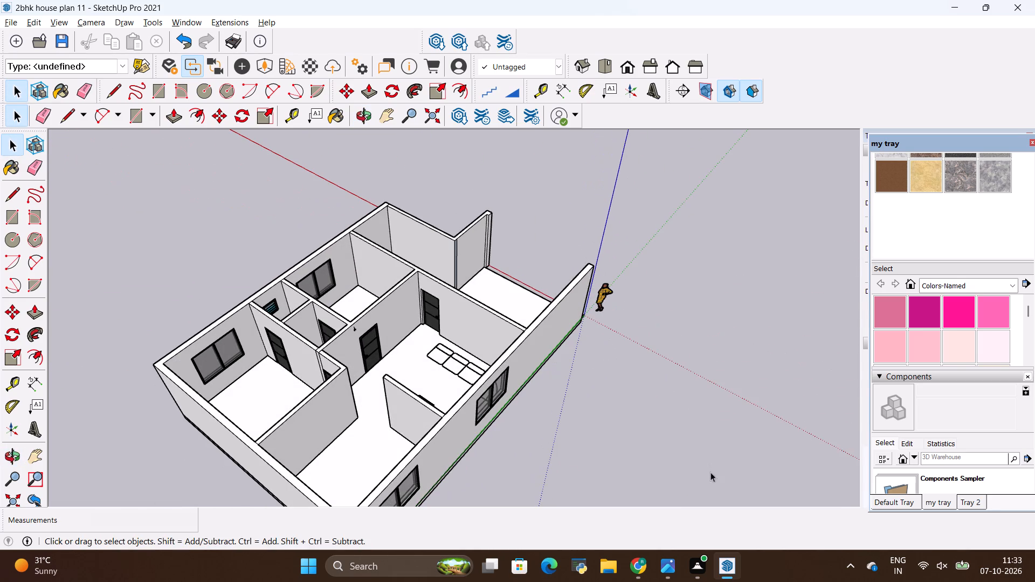
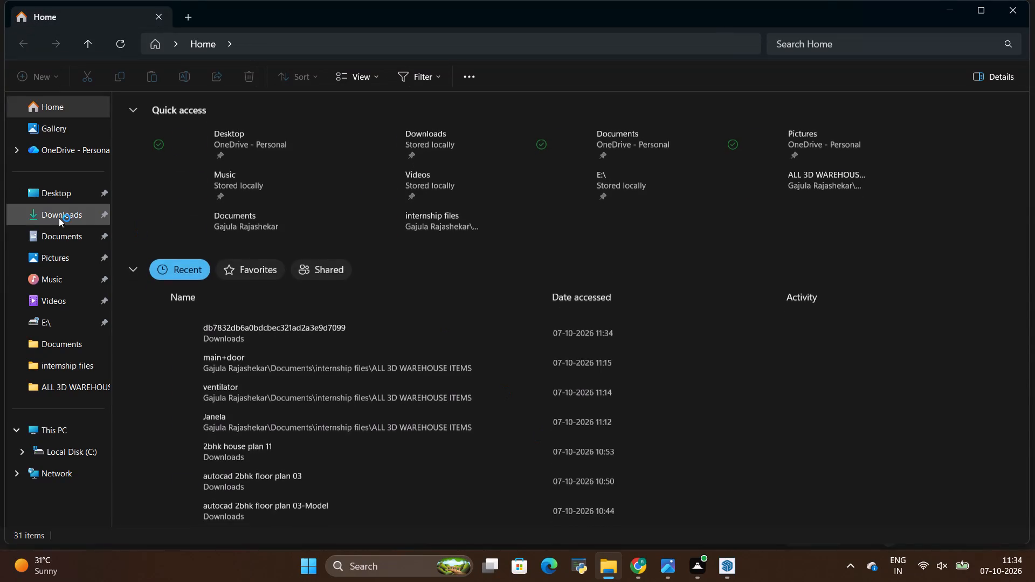
Open the TV unit reference image from Downloads and examine its shelves, marble panel, wood slats and floating console.
left_click(59, 218)
double_click(142, 168)
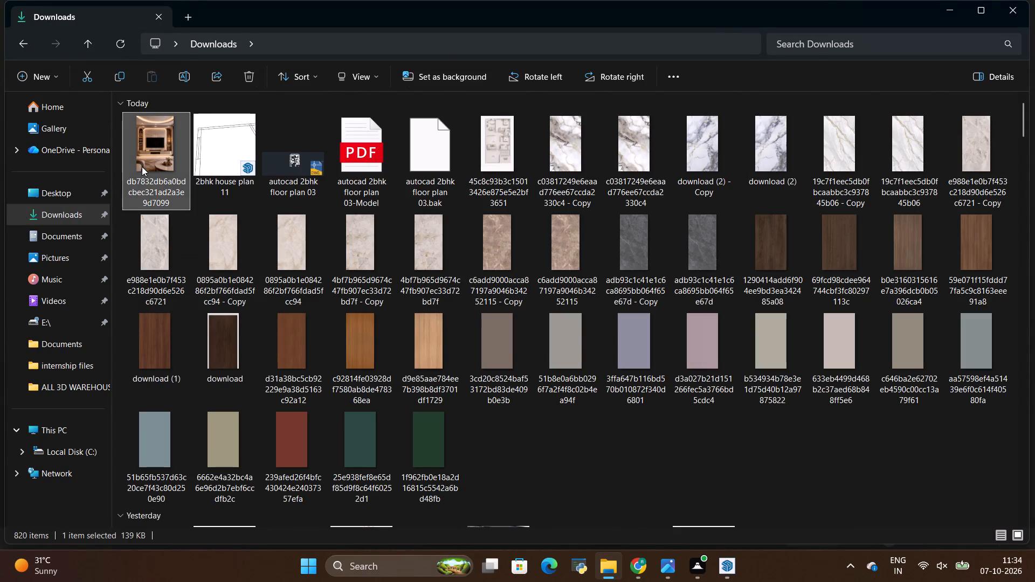
left_click(777, 67)
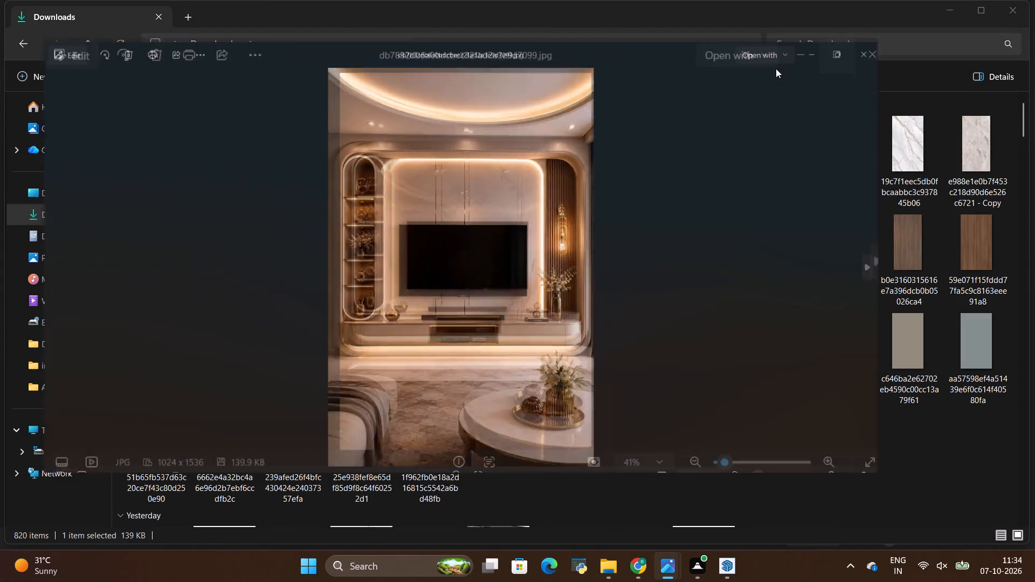
scroll(587, 176, "up", 6)
scroll(596, 174, "down", 1)
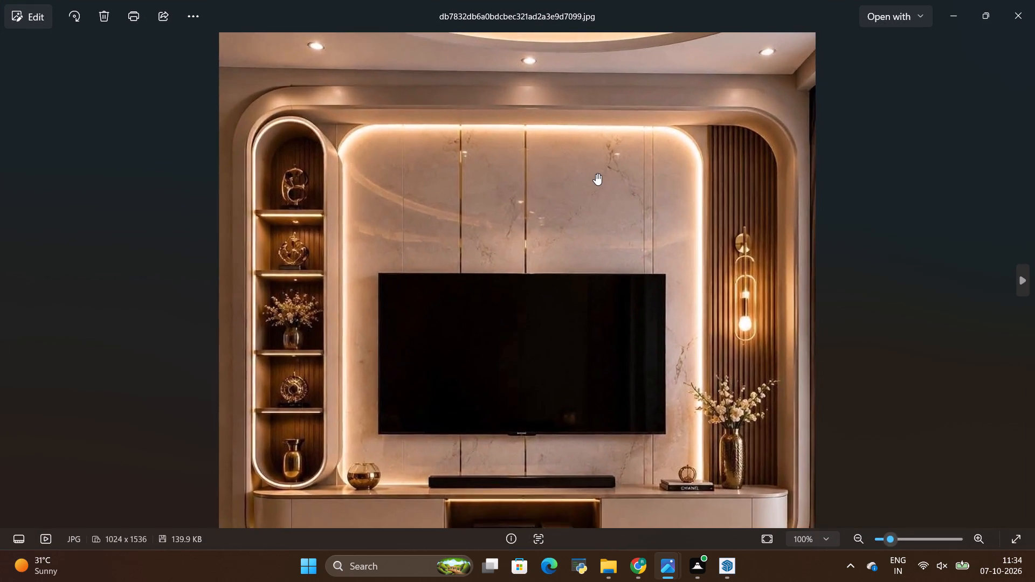
scroll(596, 174, "down", 1)
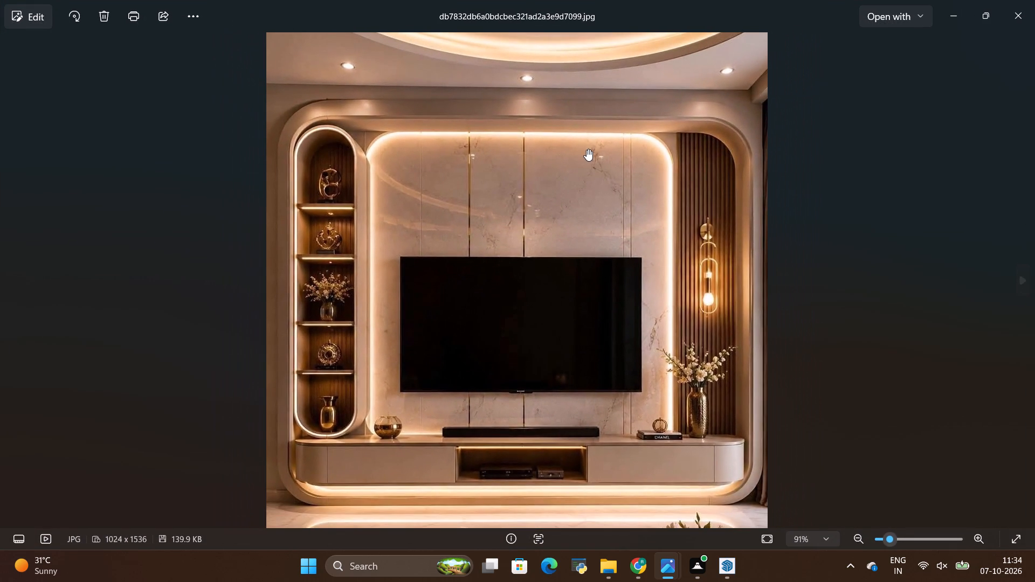
scroll(416, 186, "up", 11)
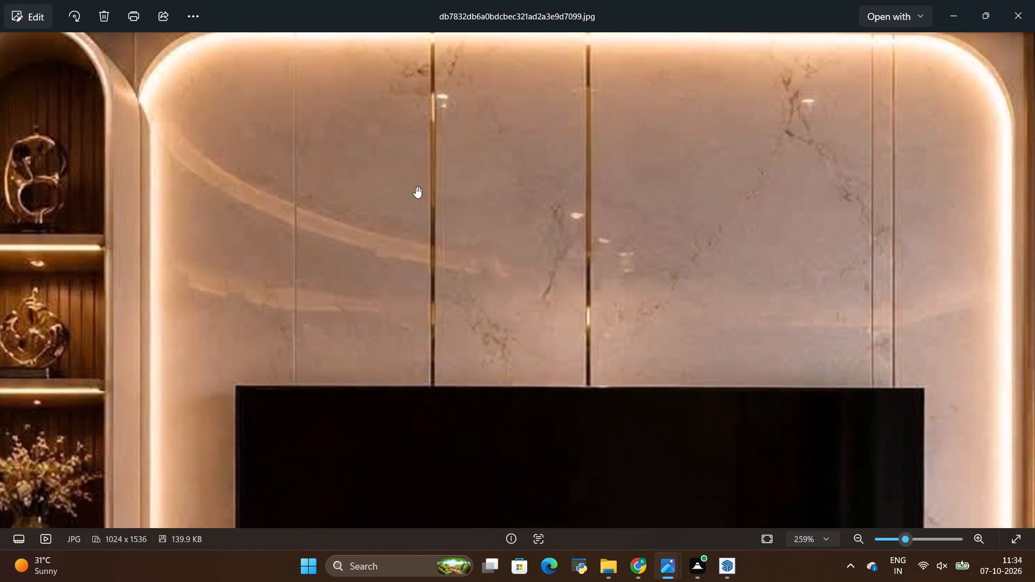
scroll(416, 186, "down", 11)
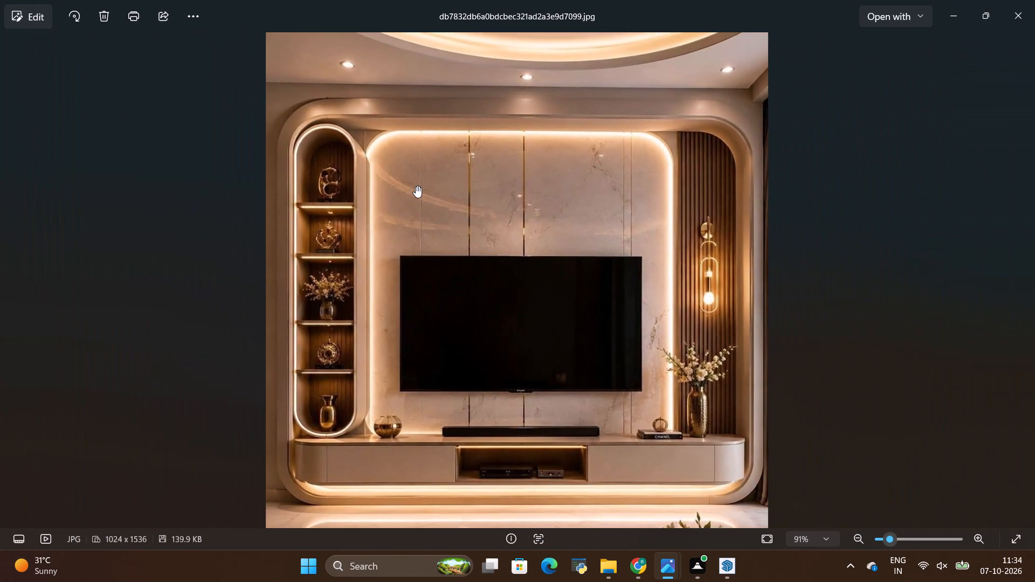
scroll(361, 316, "up", 9)
scroll(177, 364, "up", 5)
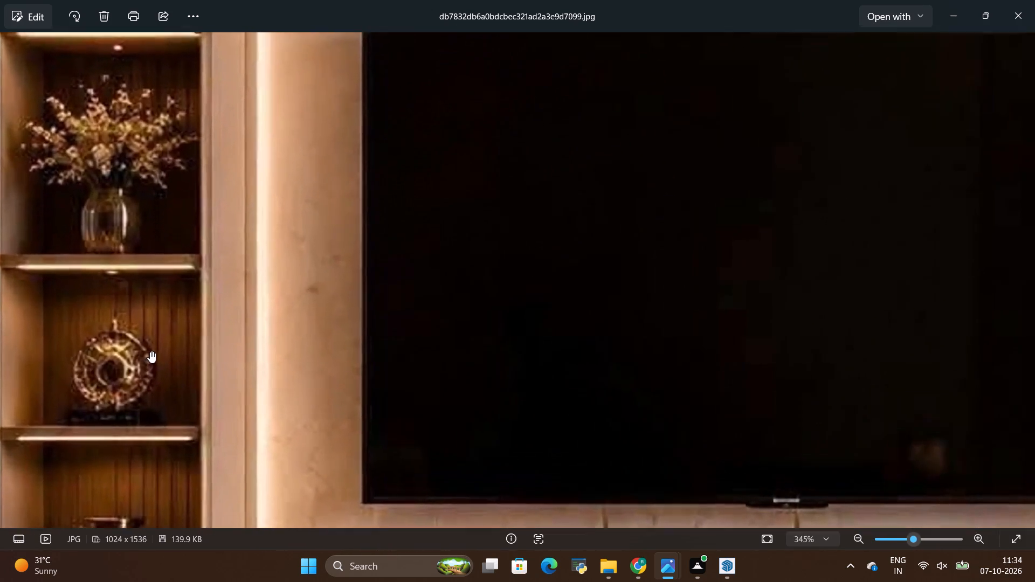
scroll(150, 351, "down", 11)
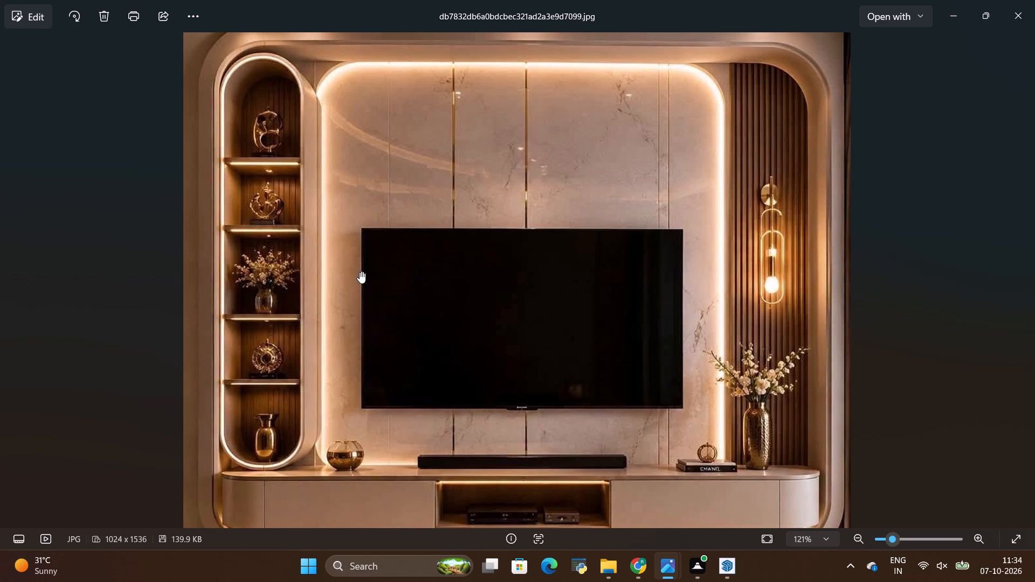
scroll(244, 183, "up", 1)
scroll(244, 183, "down", 4)
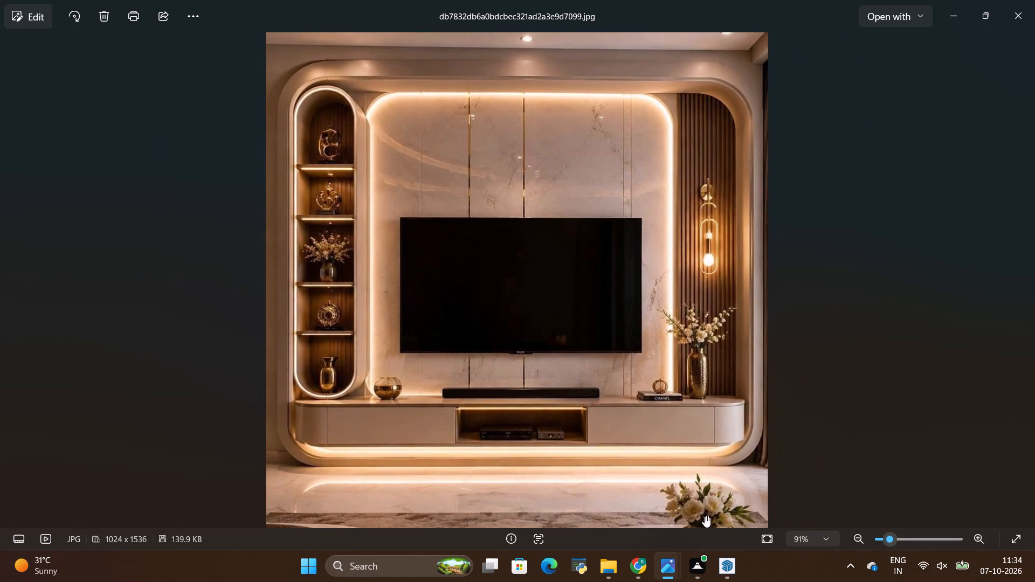
In SketchUp, draw a 12' 11" by 10' rectangle on the living room wall beside the door and group it.
left_click(726, 559)
scroll(572, 369, "down", 2)
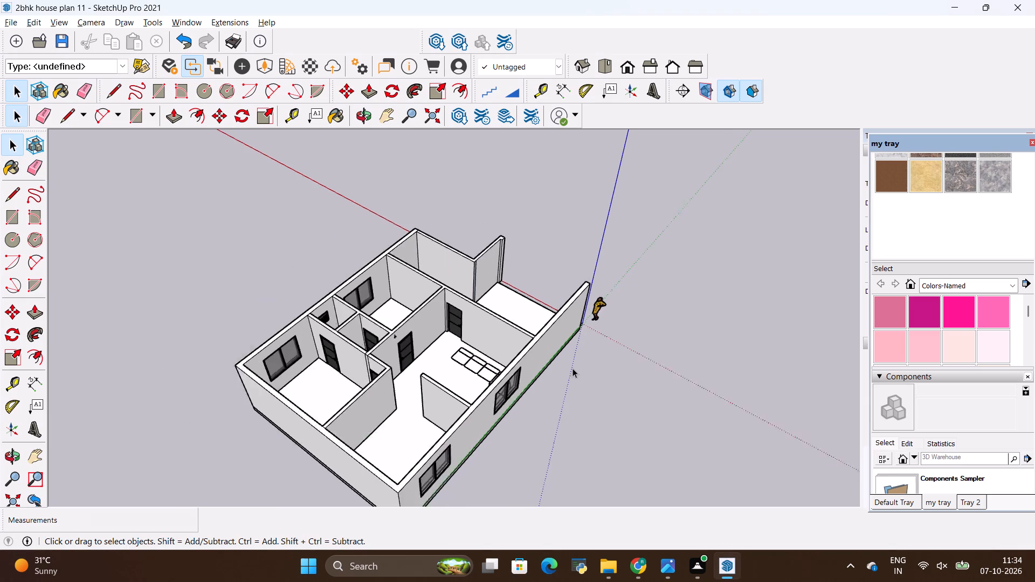
scroll(572, 368, "down", 2)
middle_click_drag(689, 408, 706, 349)
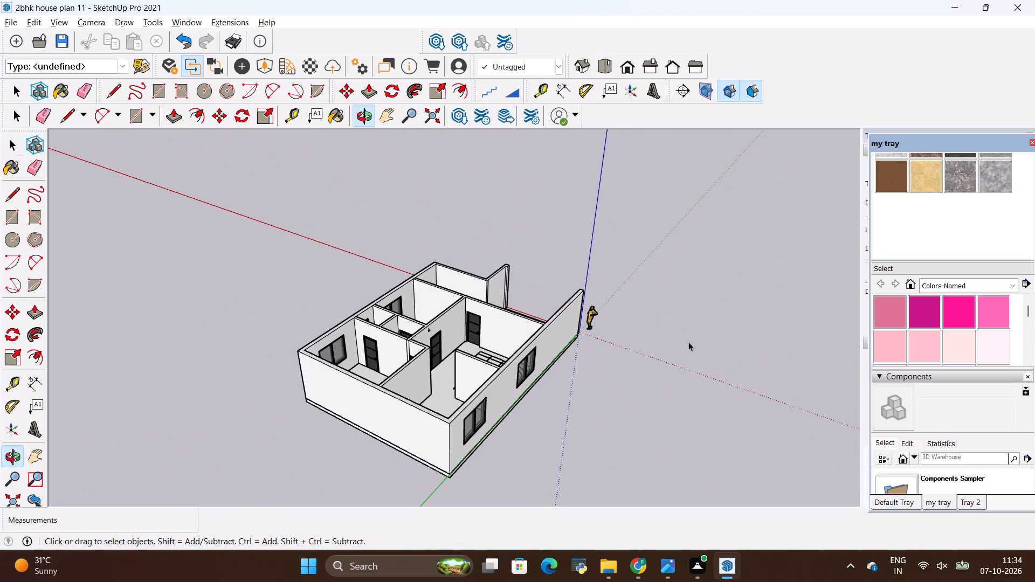
middle_click_drag(395, 368, 575, 371)
scroll(521, 261, "up", 2)
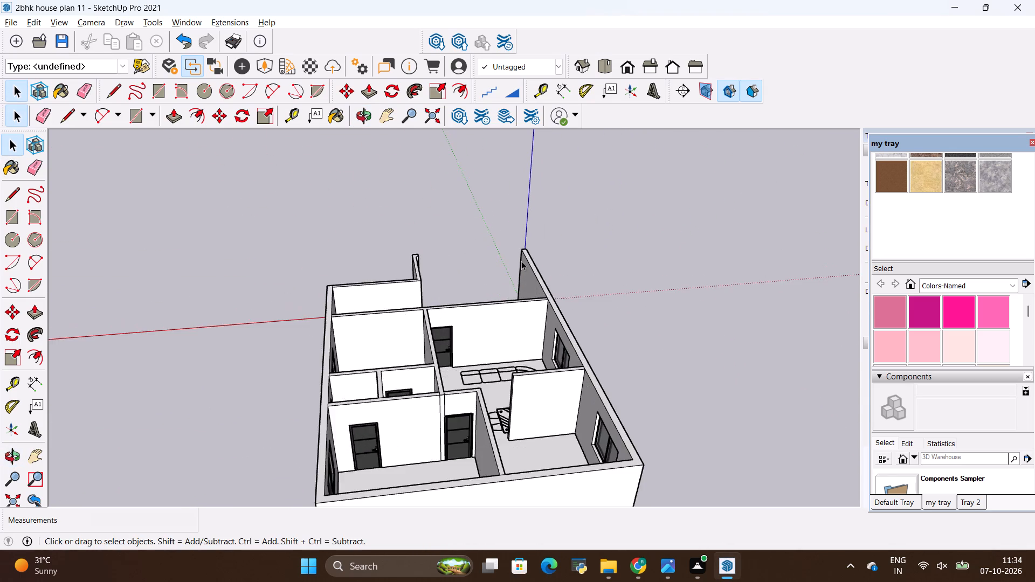
scroll(521, 261, "up", 9)
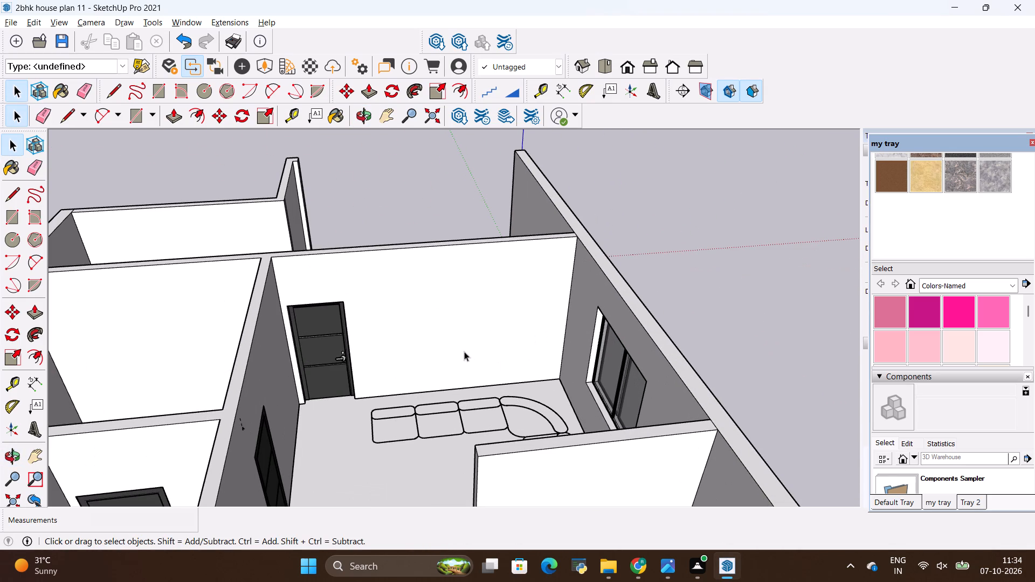
key("r")
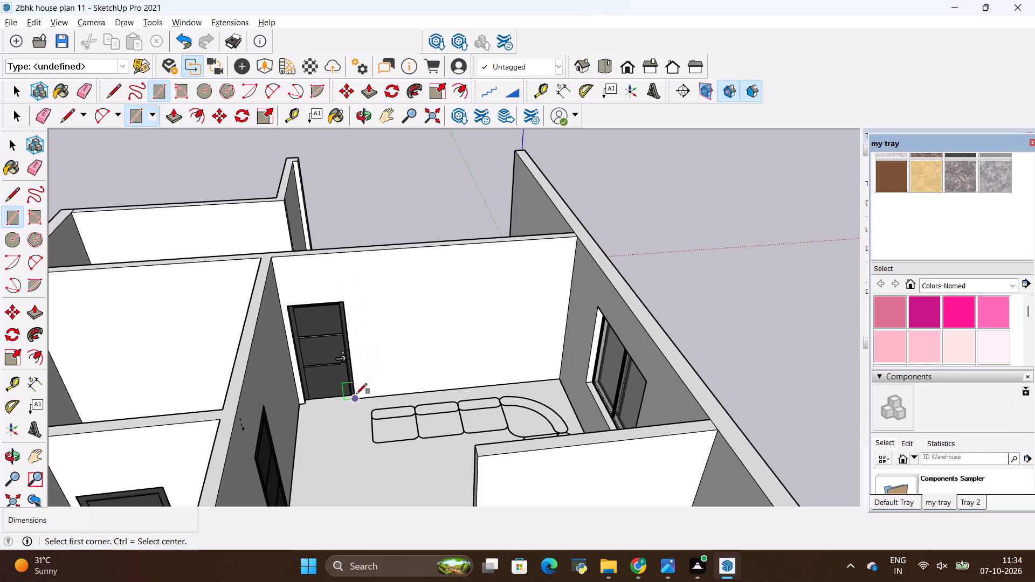
left_click(356, 394)
left_click(577, 240)
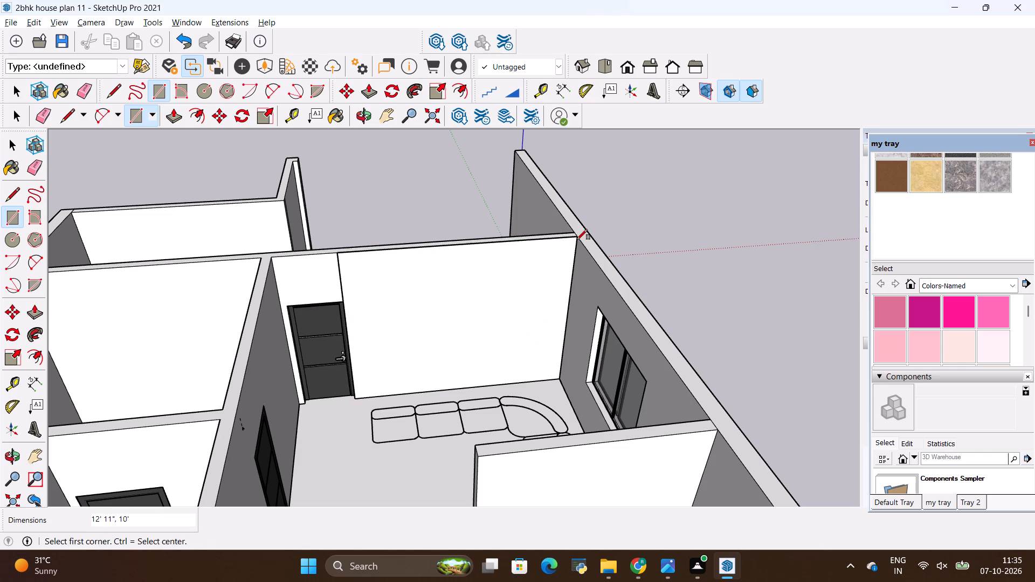
key("space")
double_click(519, 320)
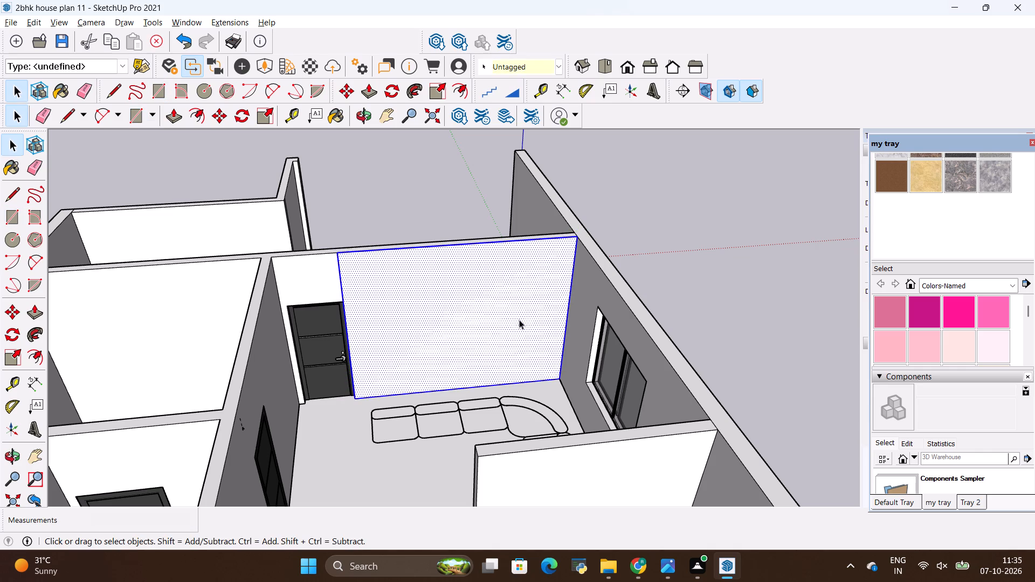
right_click(519, 320)
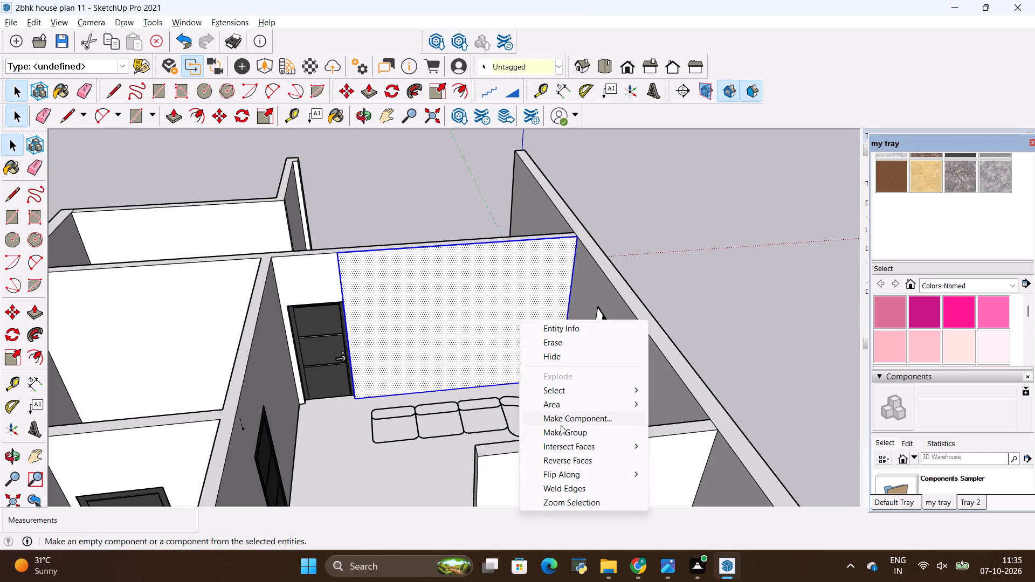
left_click(561, 427)
Move the grouped wall panel about 29' 7" away, out of the house into the empty space beside it.
key("m")
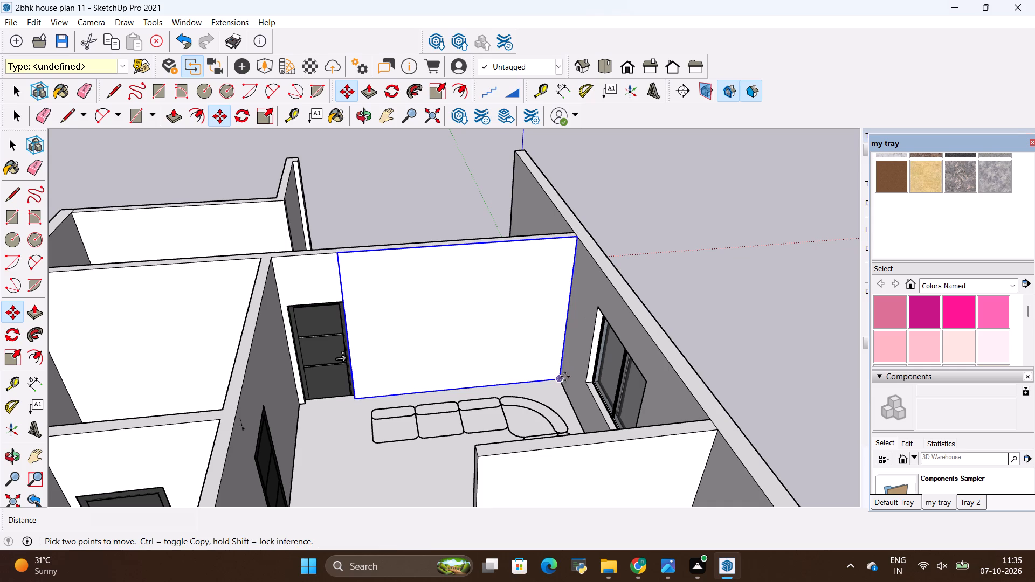
left_click(564, 377)
scroll(590, 303, "down", 9)
left_click(682, 282)
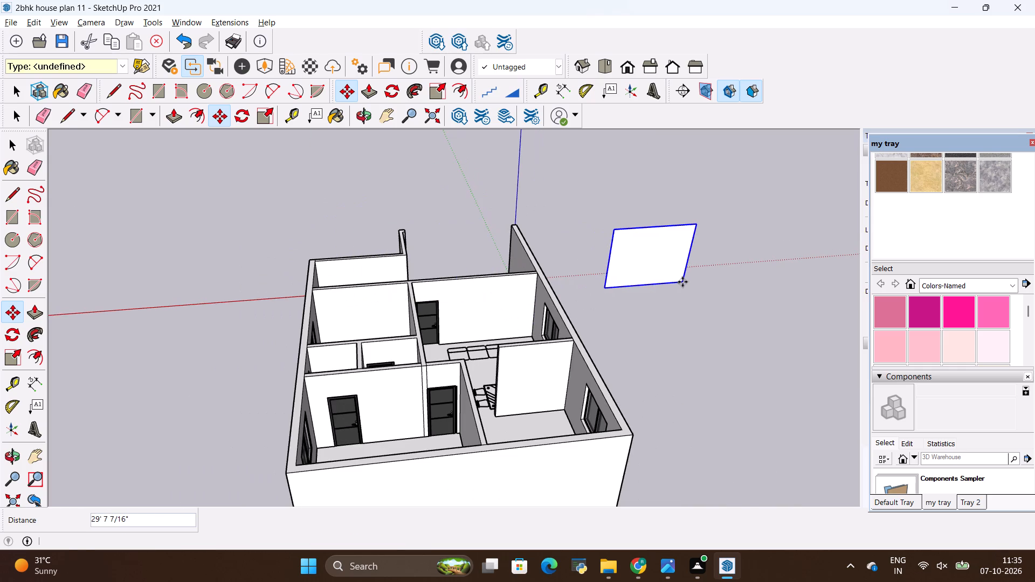
middle_click_drag(613, 332, 481, 290)
key("space")
left_click(716, 378)
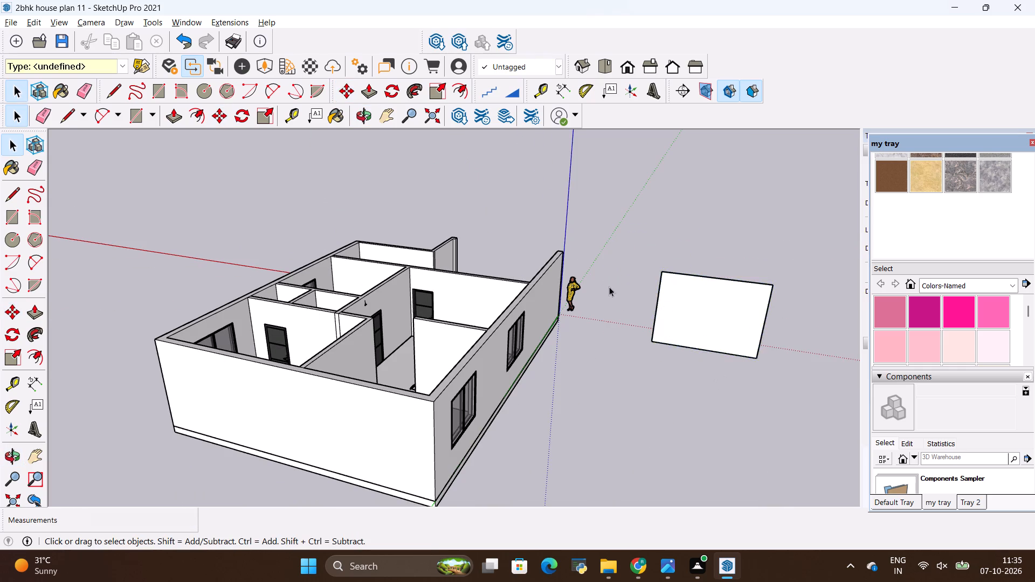
Inside the panel group, copy the bottom edge upward by 6", using the TV unit reference image as a guide.
scroll(604, 282, "down", 5)
scroll(697, 306, "up", 7)
double_click(691, 304)
scroll(660, 316, "up", 3)
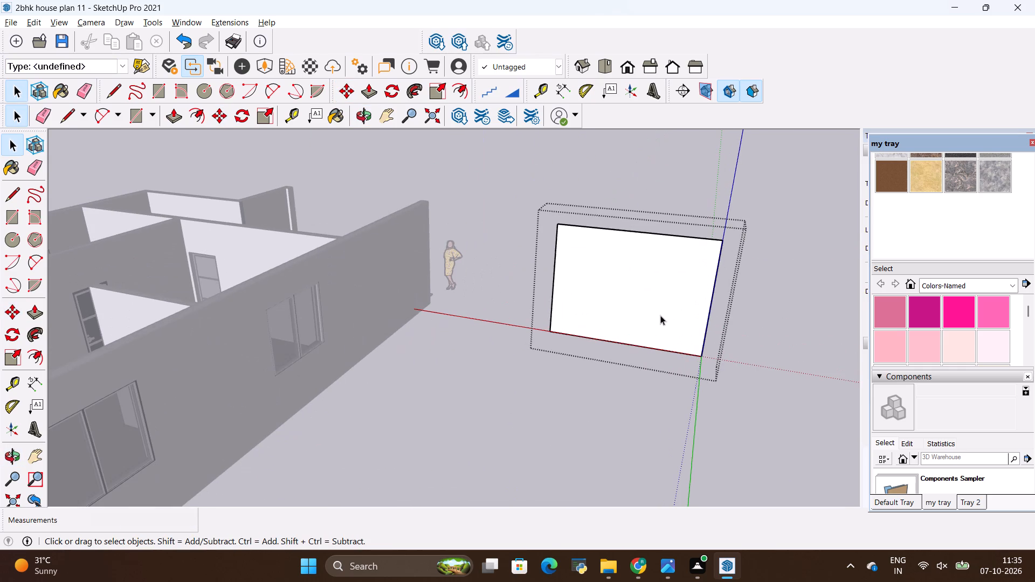
key("alt+Tab")
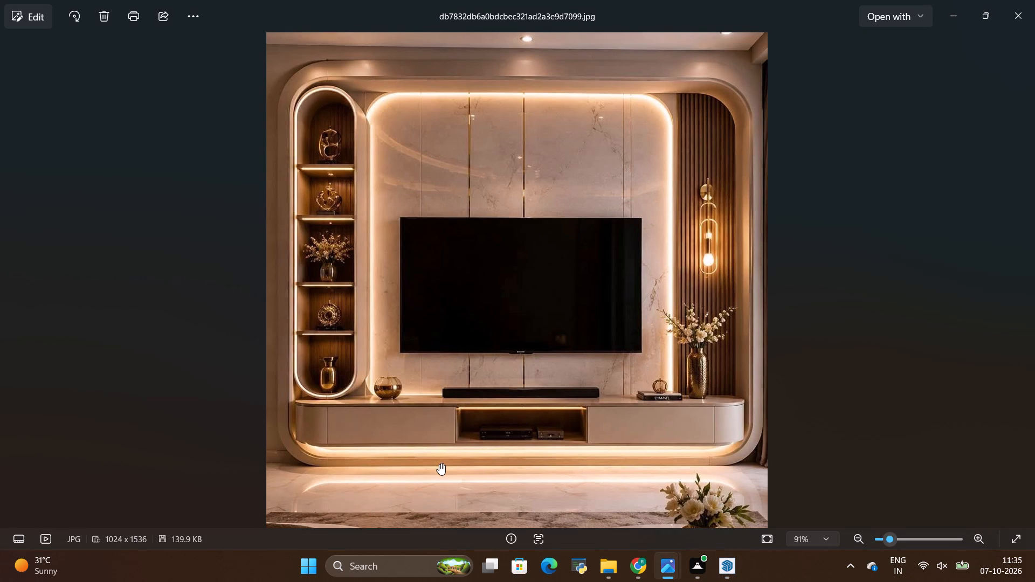
scroll(439, 463, "up", 4)
scroll(439, 462, "down", 5)
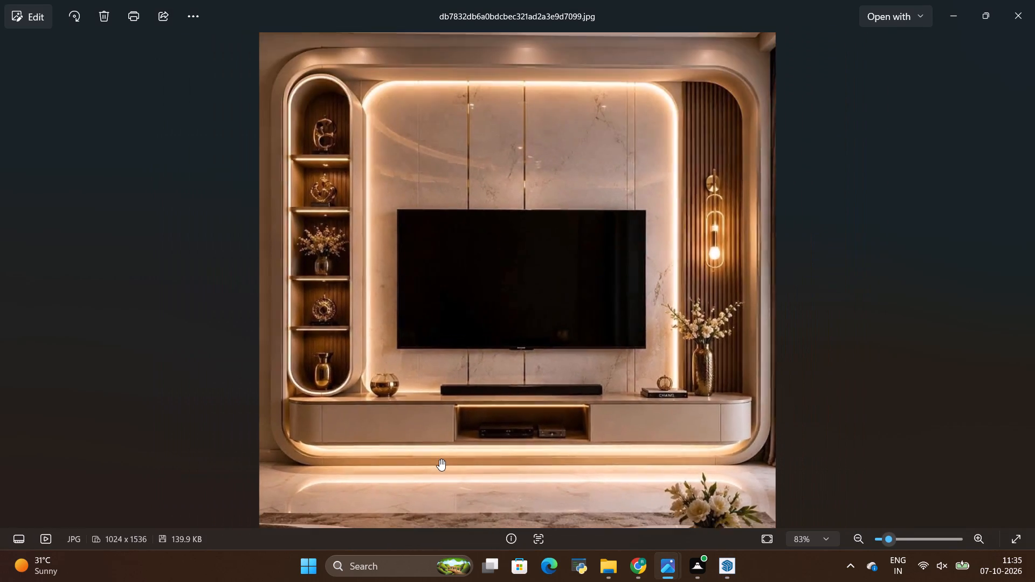
key("alt+Tab")
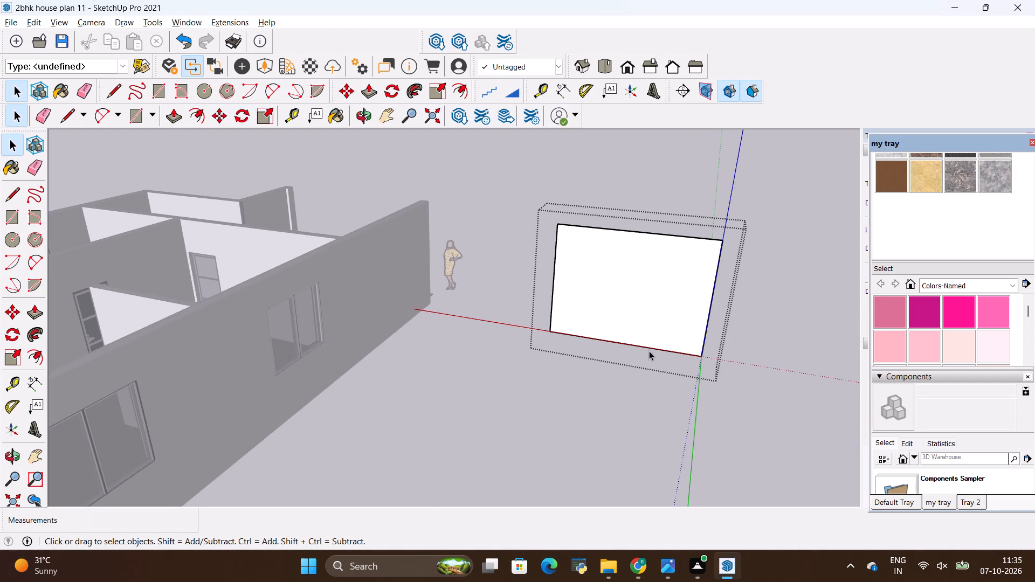
left_click(648, 345)
scroll(663, 335, "down", 1)
scroll(674, 327, "up", 4)
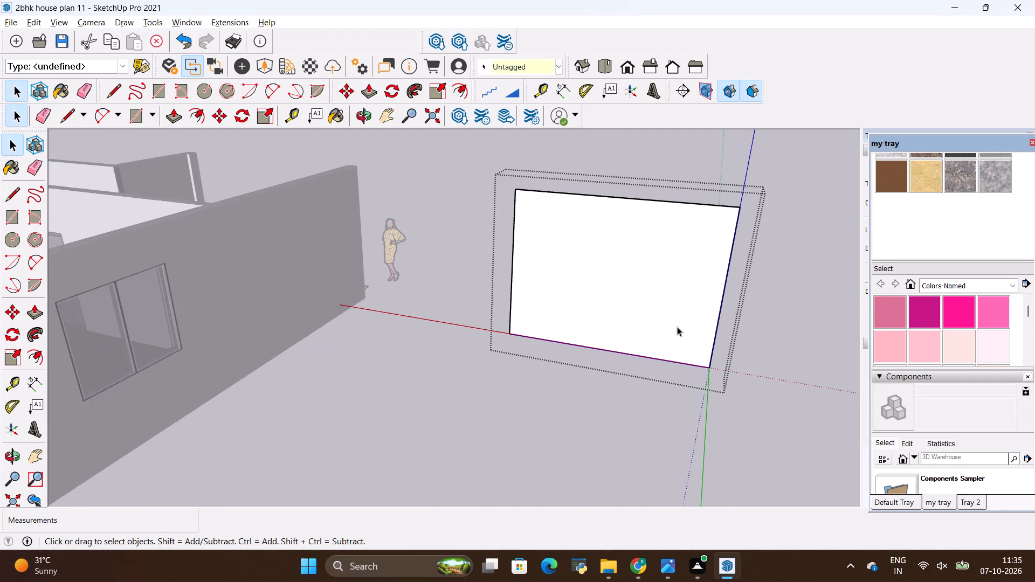
scroll(677, 327, "up", 3)
key("m")
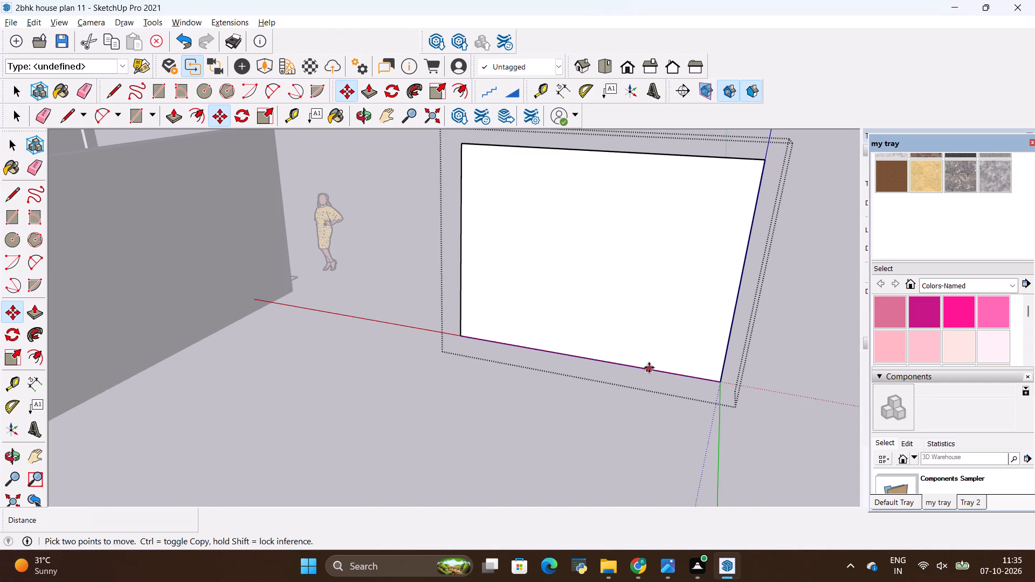
left_click(649, 367)
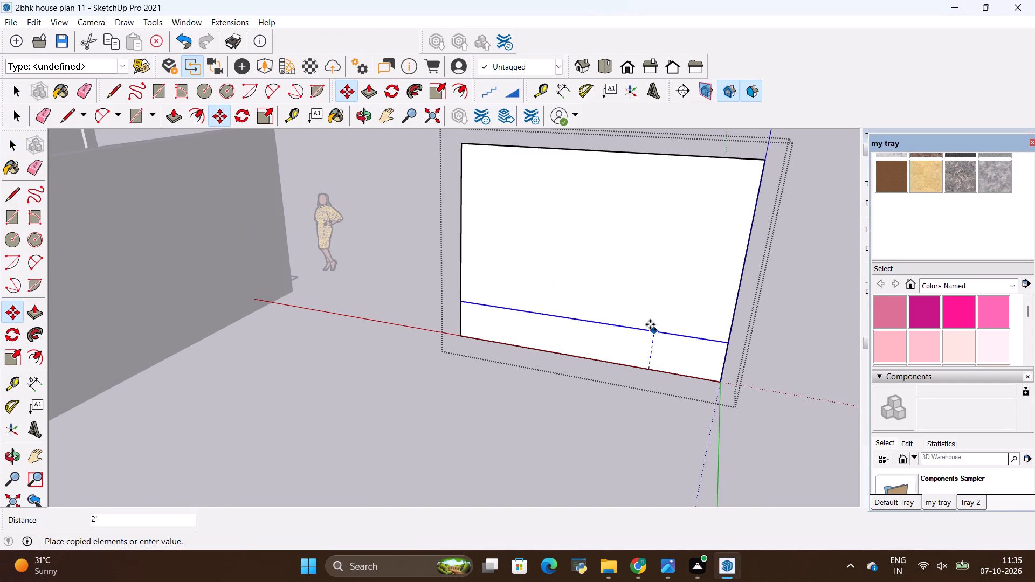
key("BackSpace")
key("6")
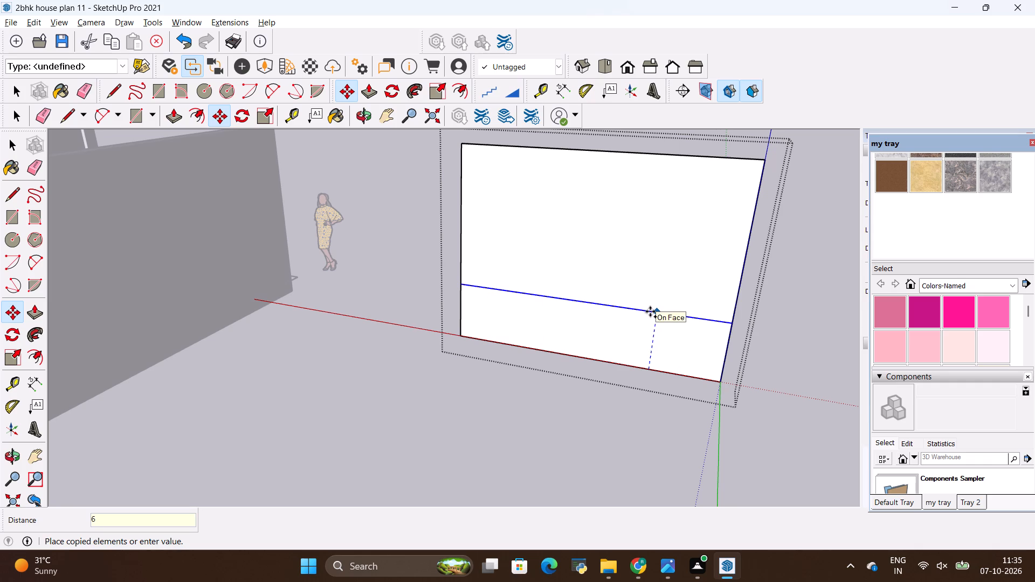
key("shift+quotedbl")
key("Return")
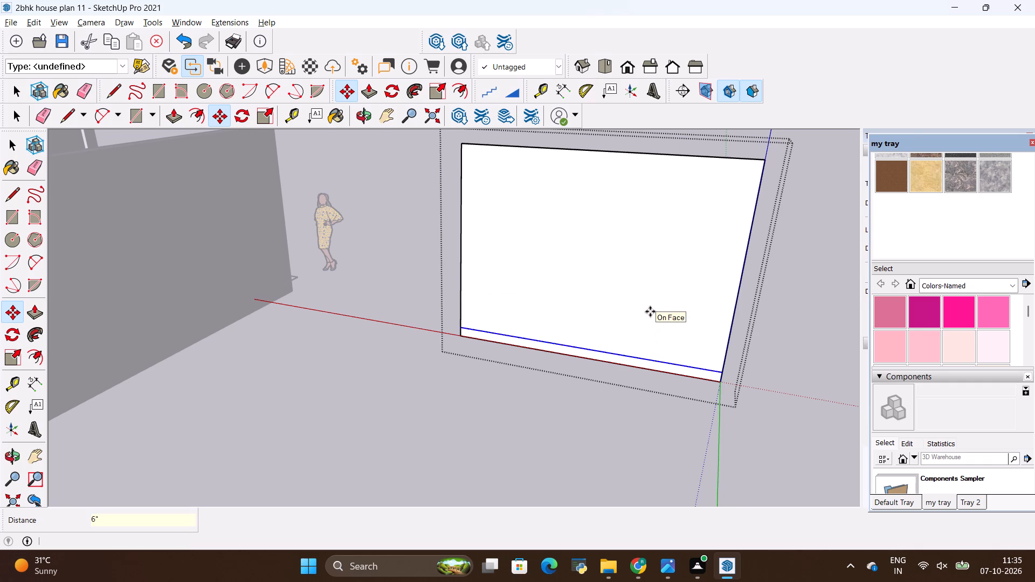
Copy the wall panel's top edge downward by 6" inside the group.
key("alt+Tab")
key("alt+Tab")
key("alt+Tab")
key("alt+Tab")
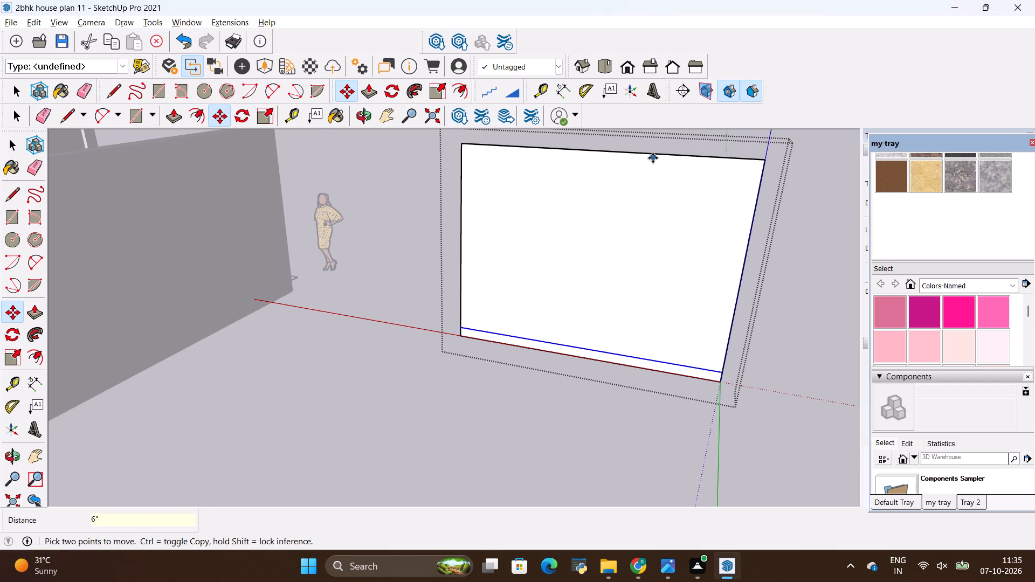
key("space")
key("space")
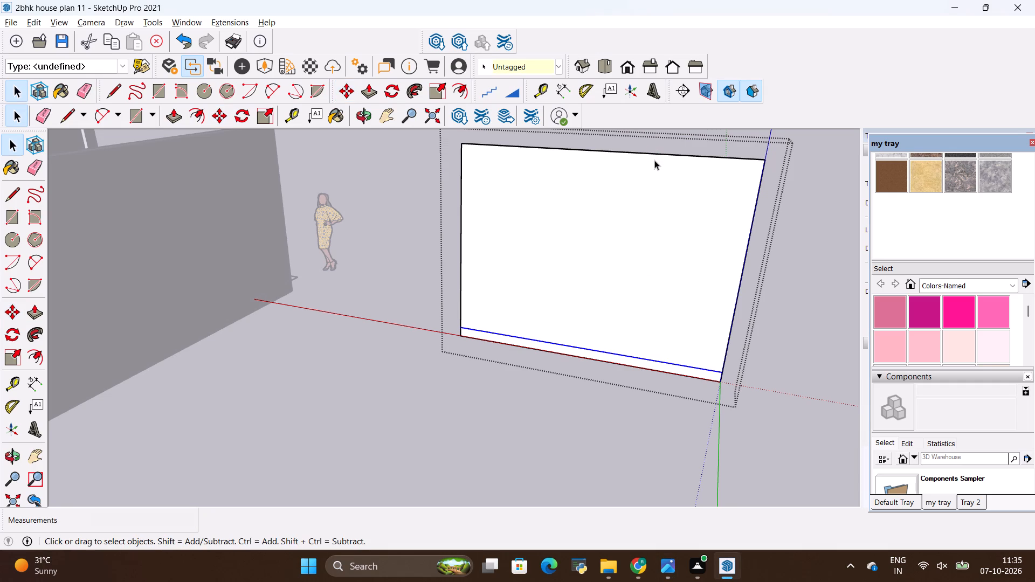
left_click(654, 160)
left_click(657, 153)
key("m")
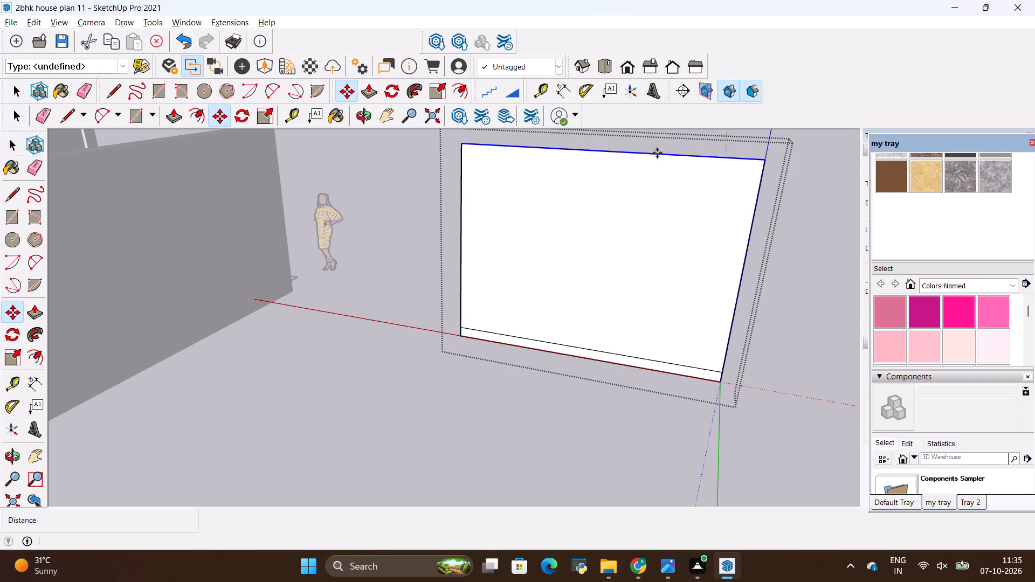
left_click(660, 157)
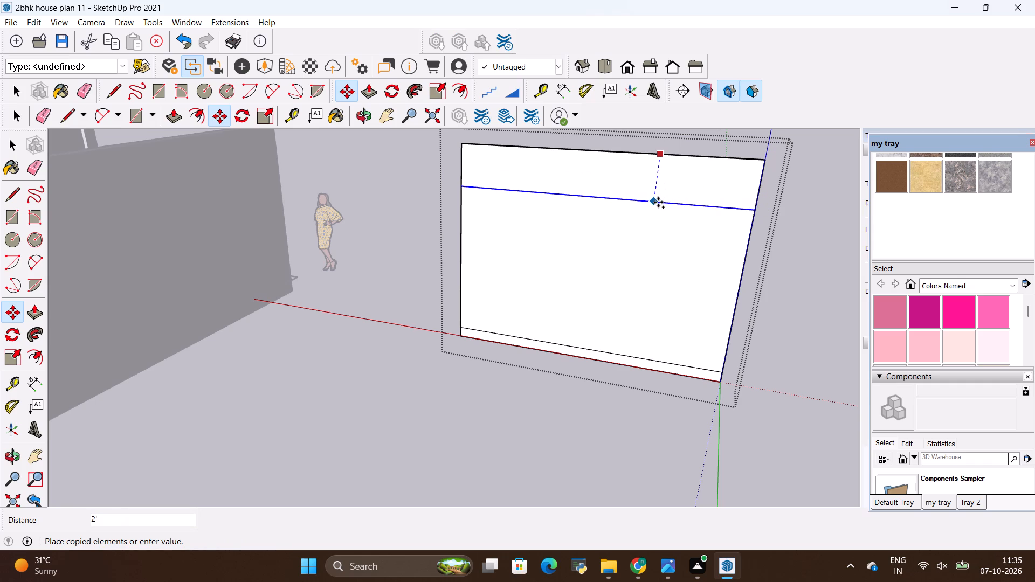
key("BackSpace")
key("6")
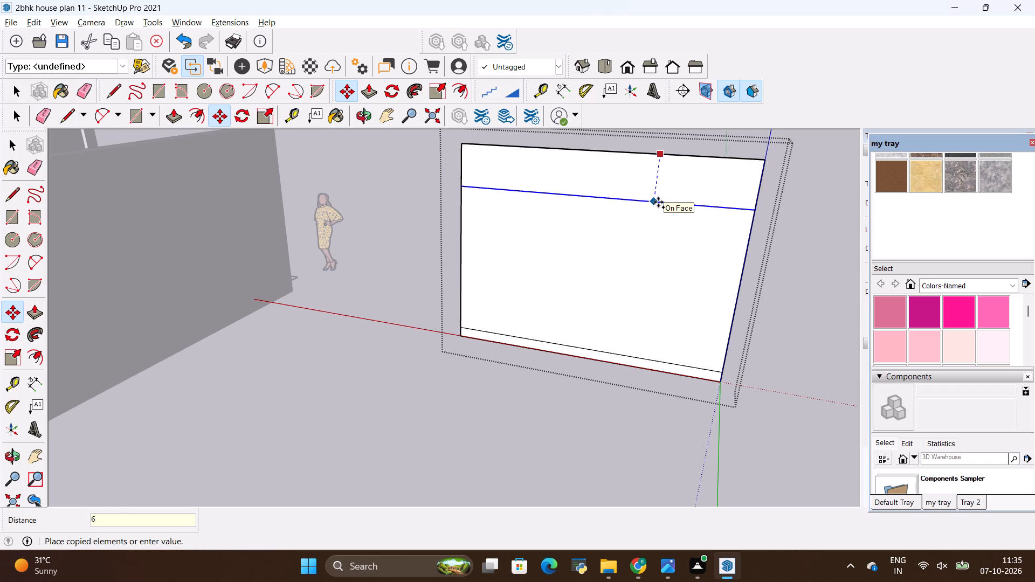
key("shift+quotedbl")
key("Return")
key("Tab")
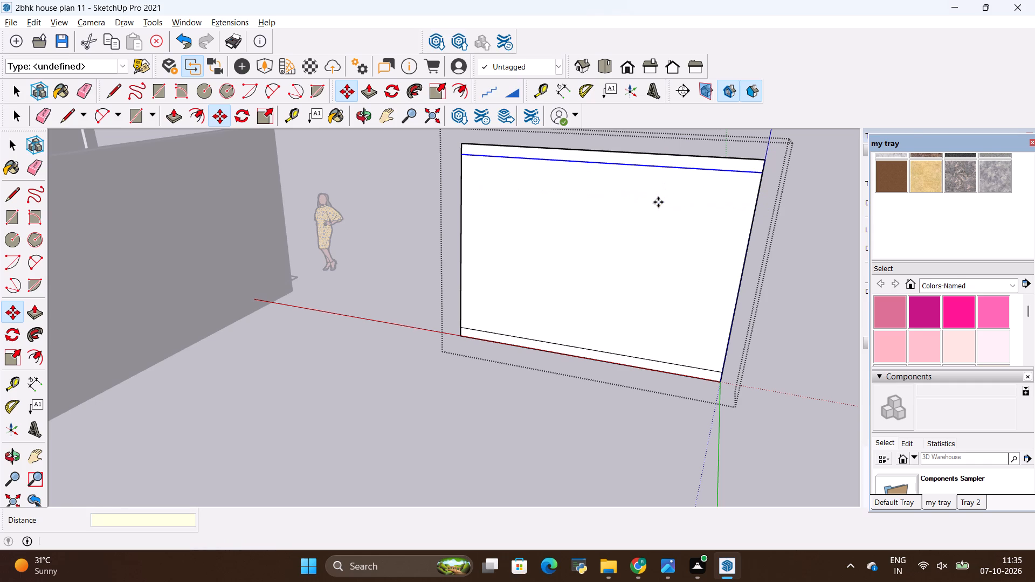
Examine the floating console and the surrounding frame in the TV unit reference image, comparing them with the SketchUp panel.
key("alt+Tab")
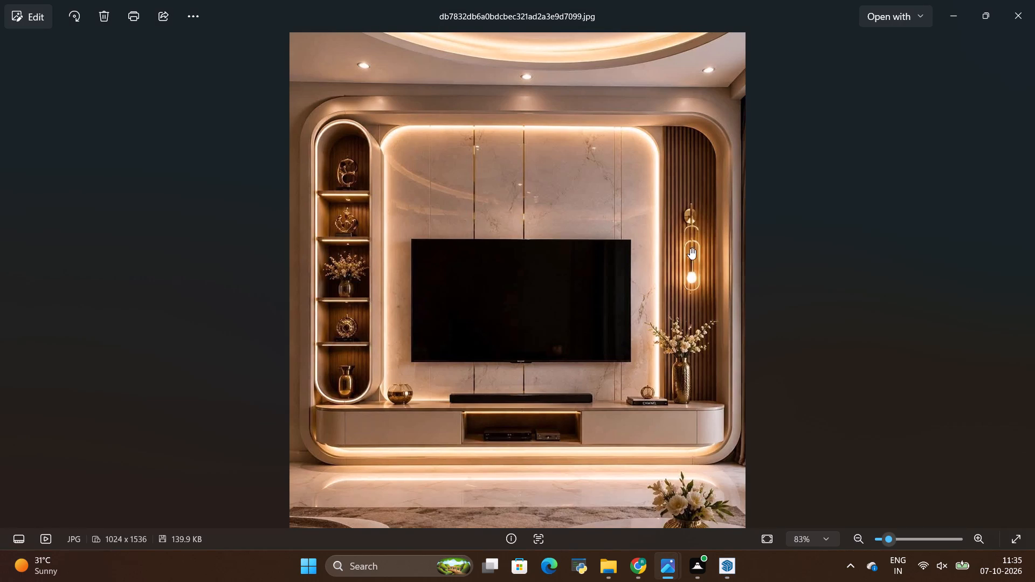
key("alt+Tab")
key("alt+Tab")
scroll(617, 401, "up", 2)
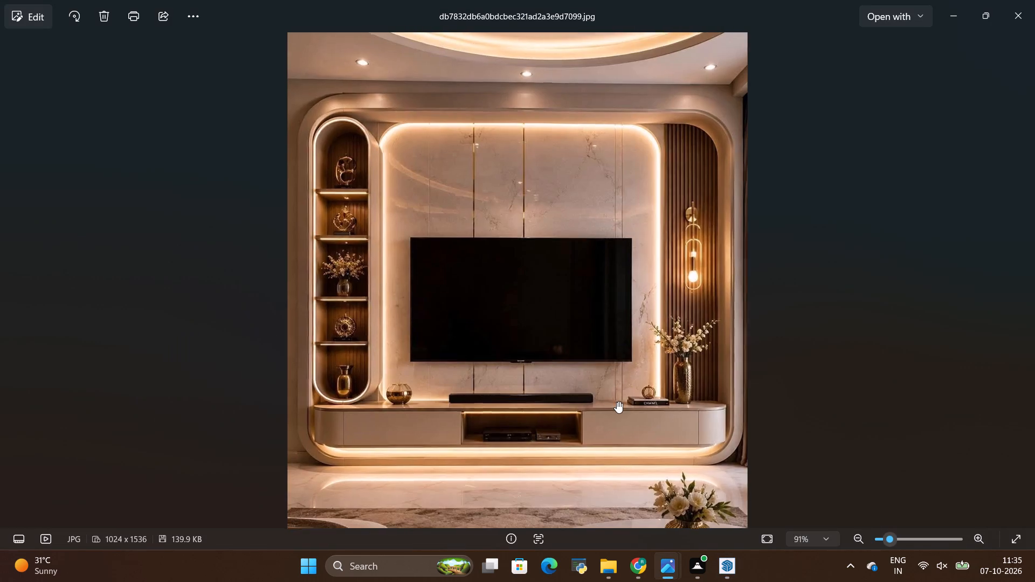
scroll(617, 401, "up", 2)
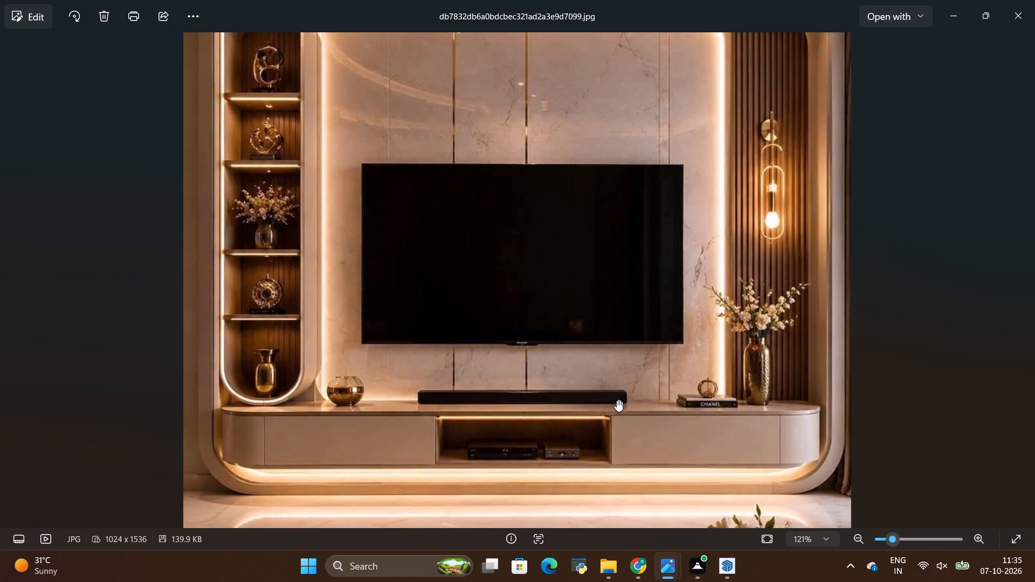
scroll(617, 400, "down", 3)
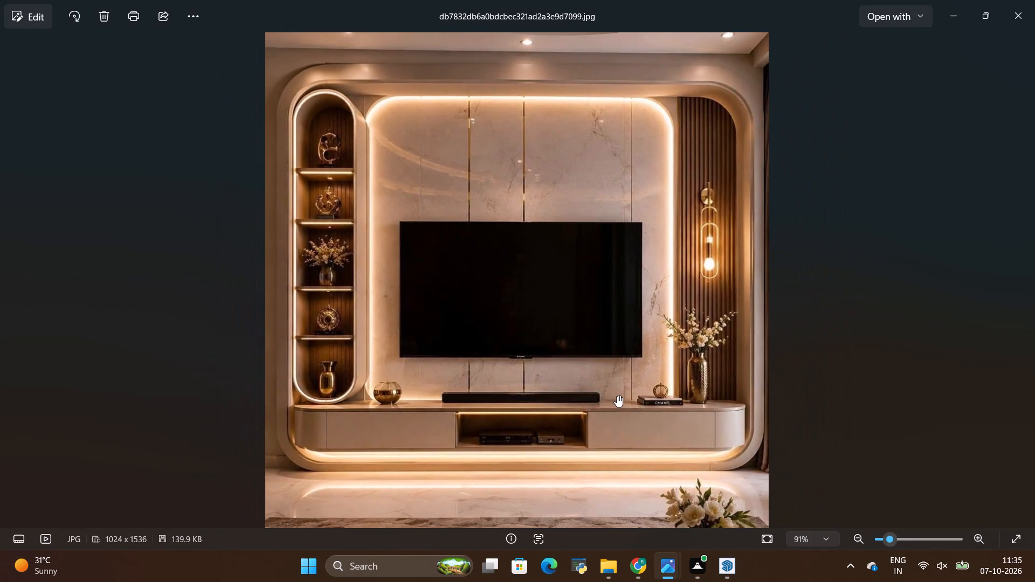
key("alt+Tab")
key("alt+Tab")
key("alt+Tab")
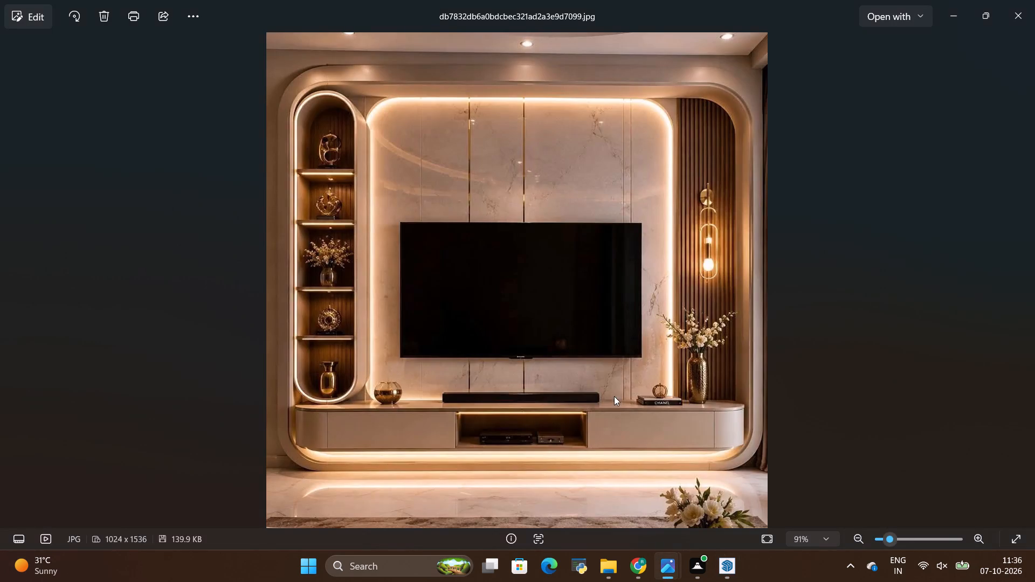
scroll(618, 392, "up", 2)
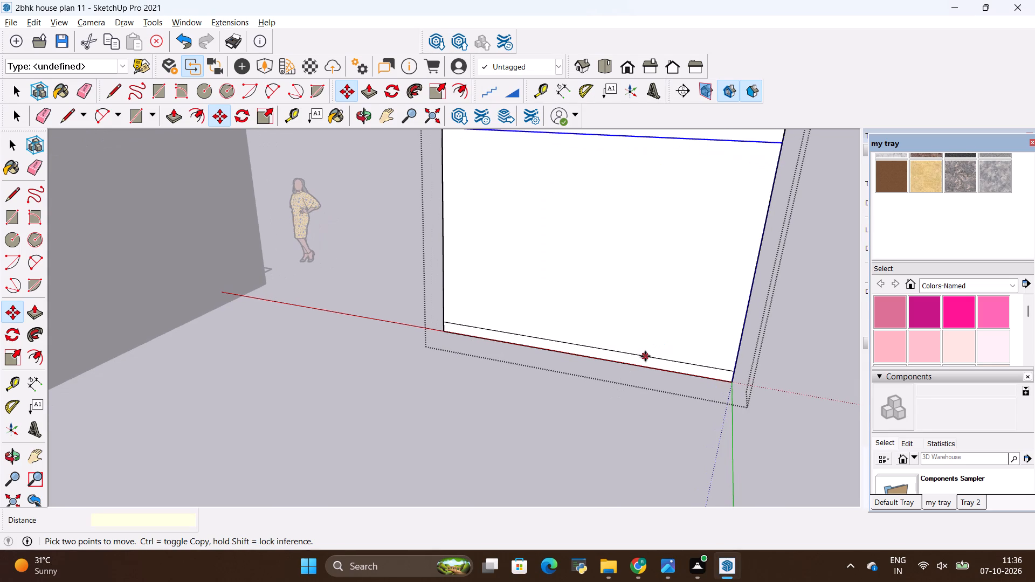
key("alt+Tab")
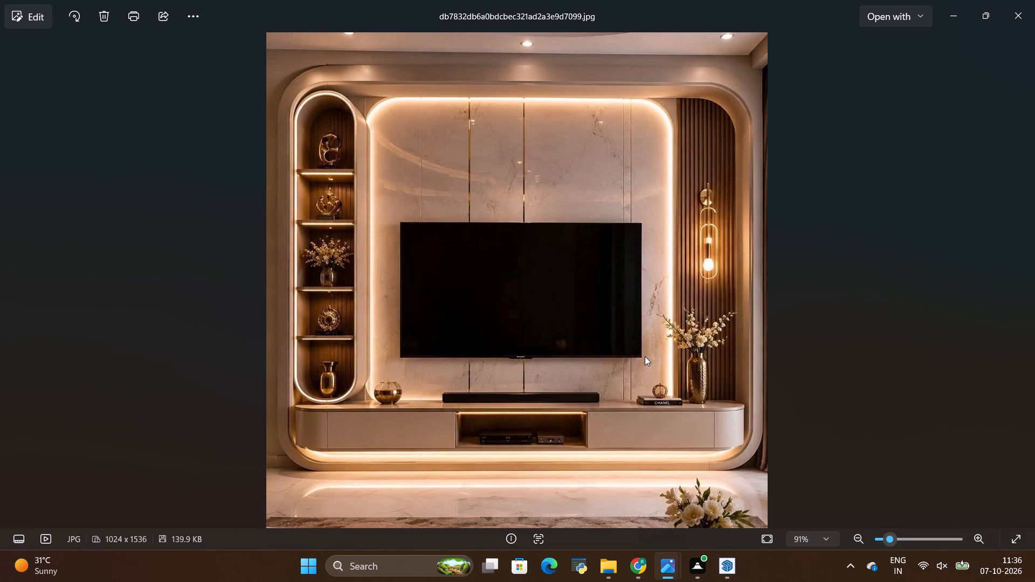
key("alt+Tab")
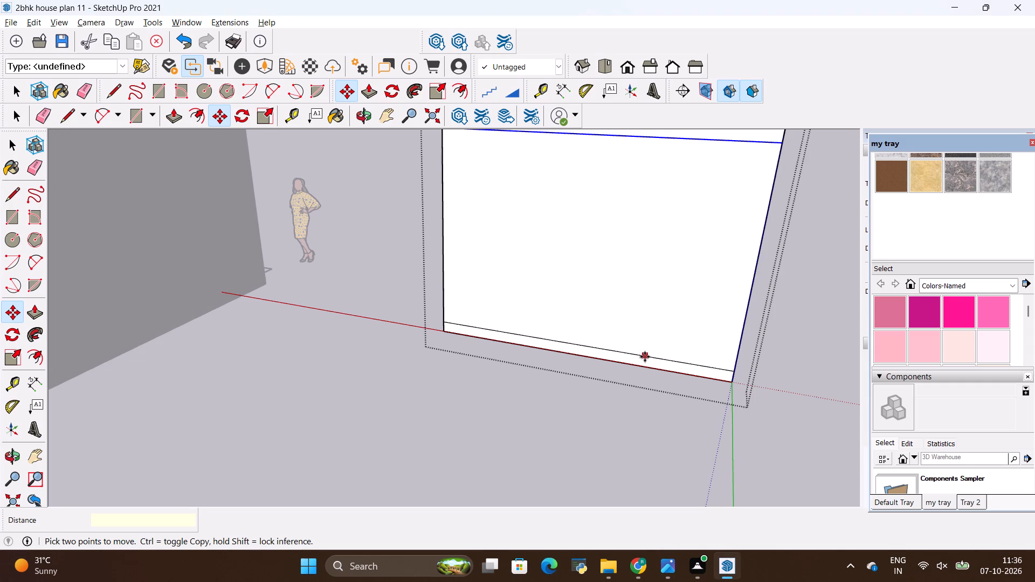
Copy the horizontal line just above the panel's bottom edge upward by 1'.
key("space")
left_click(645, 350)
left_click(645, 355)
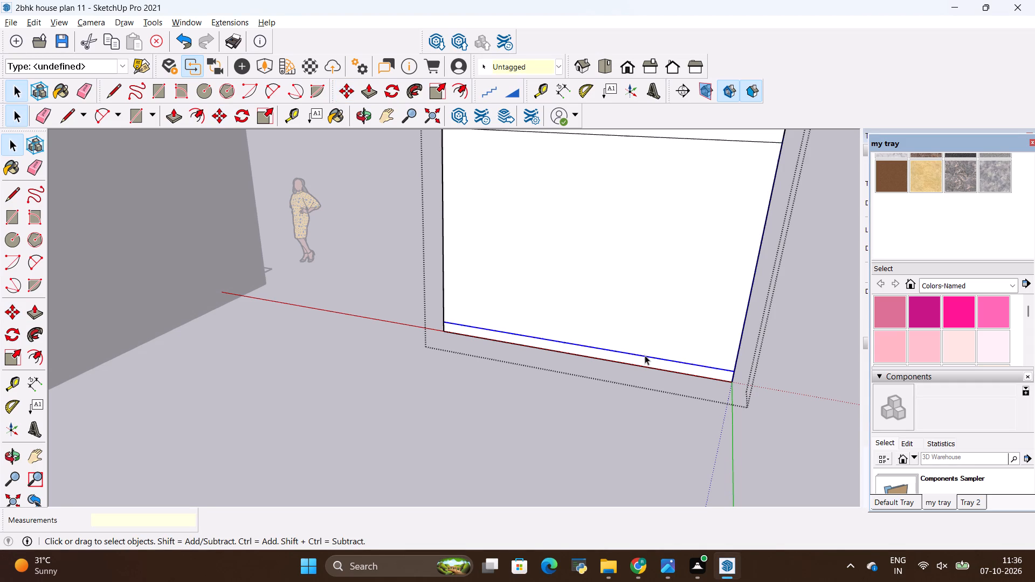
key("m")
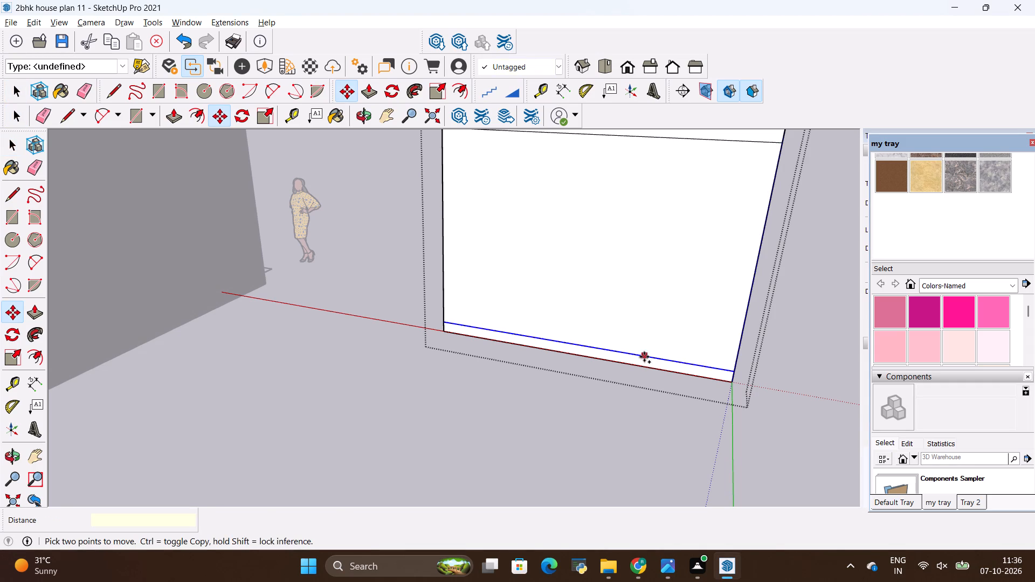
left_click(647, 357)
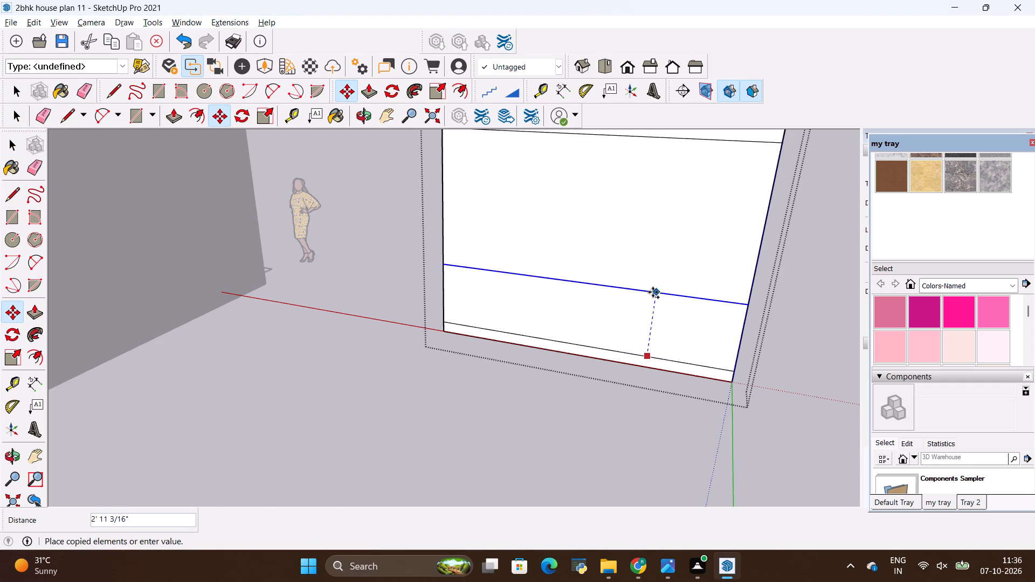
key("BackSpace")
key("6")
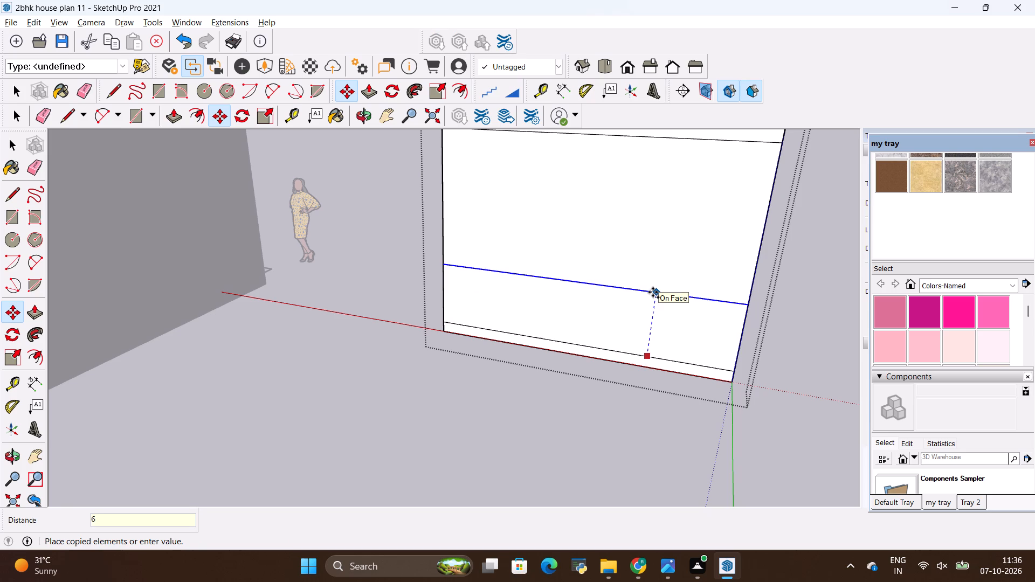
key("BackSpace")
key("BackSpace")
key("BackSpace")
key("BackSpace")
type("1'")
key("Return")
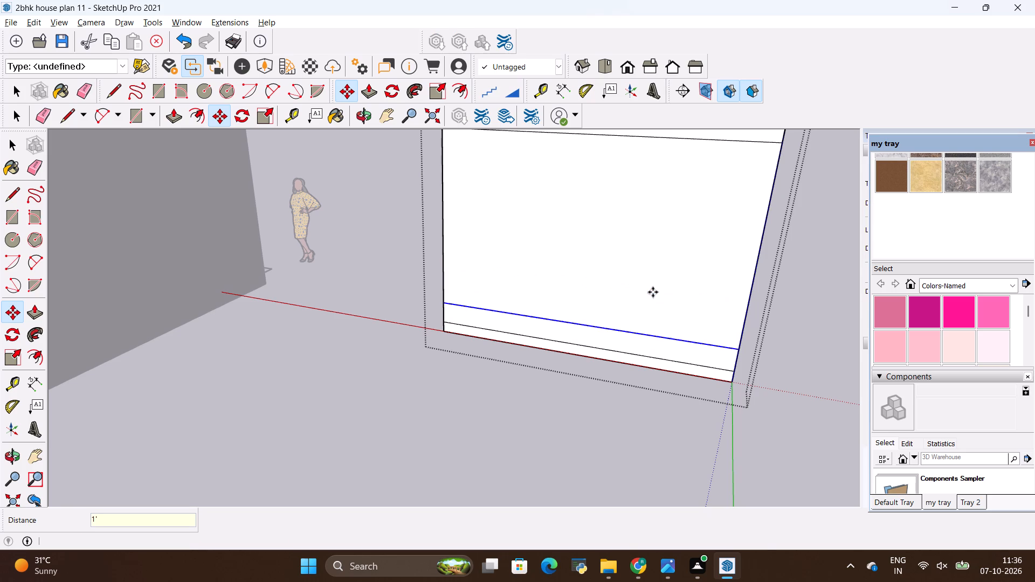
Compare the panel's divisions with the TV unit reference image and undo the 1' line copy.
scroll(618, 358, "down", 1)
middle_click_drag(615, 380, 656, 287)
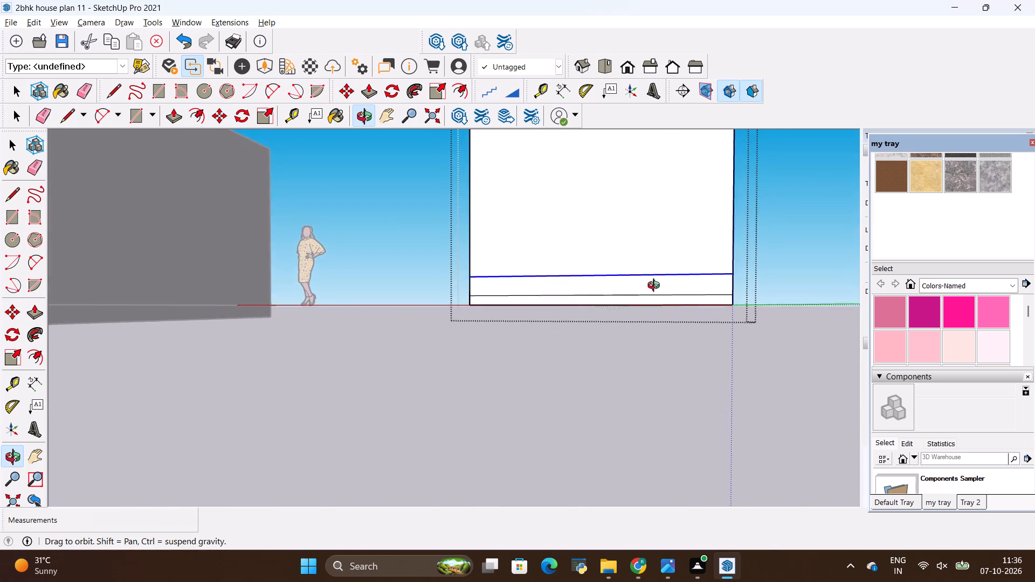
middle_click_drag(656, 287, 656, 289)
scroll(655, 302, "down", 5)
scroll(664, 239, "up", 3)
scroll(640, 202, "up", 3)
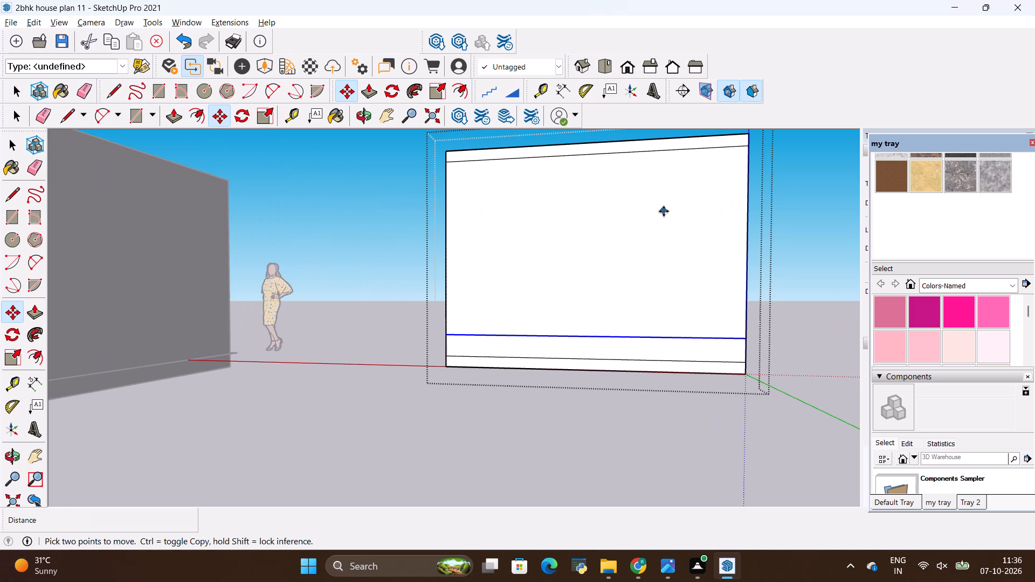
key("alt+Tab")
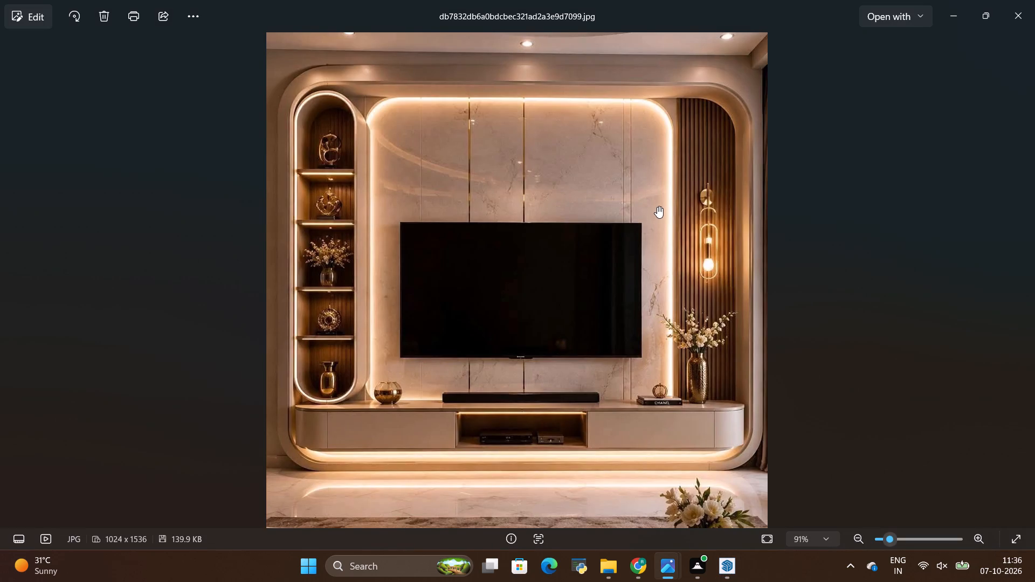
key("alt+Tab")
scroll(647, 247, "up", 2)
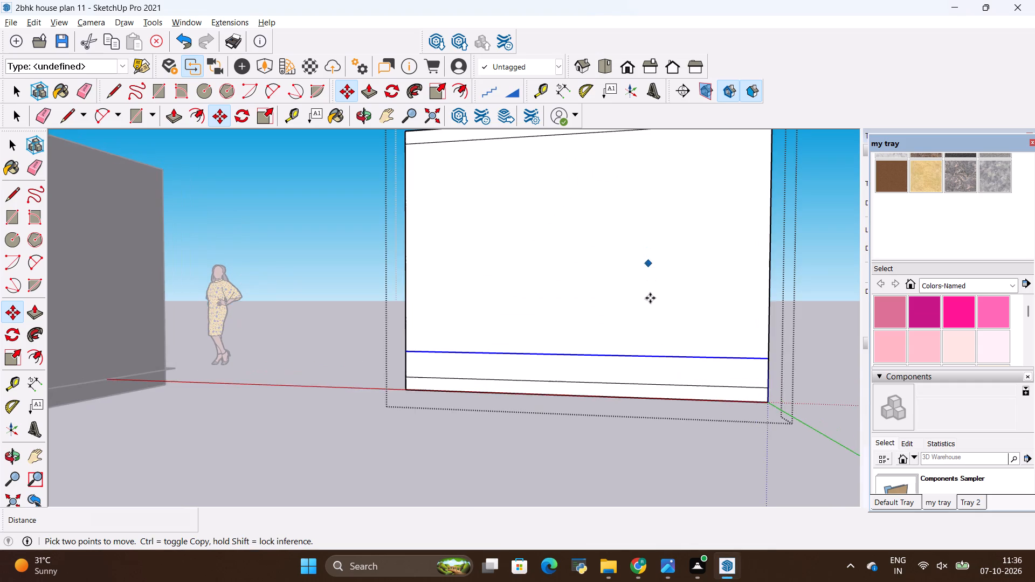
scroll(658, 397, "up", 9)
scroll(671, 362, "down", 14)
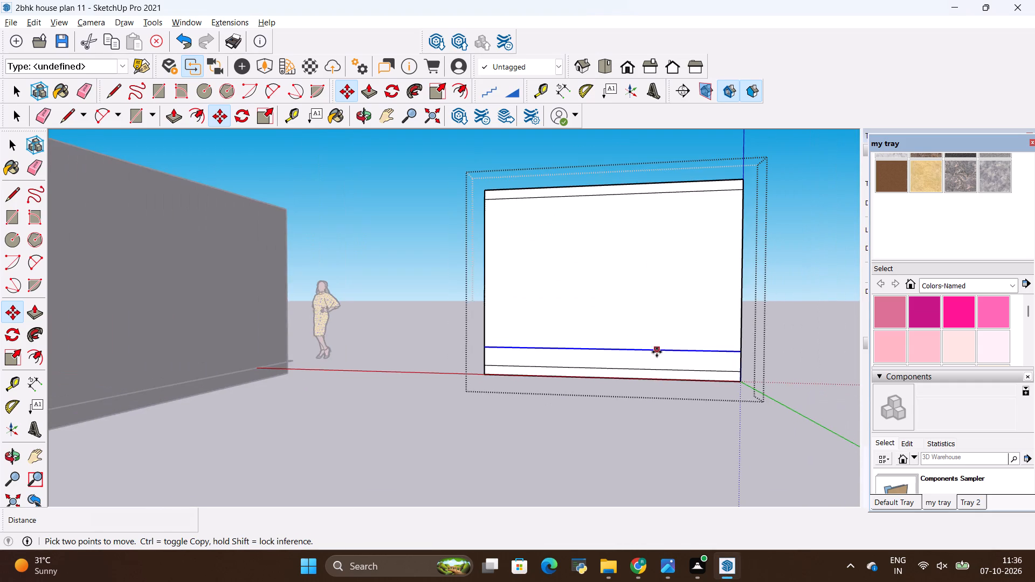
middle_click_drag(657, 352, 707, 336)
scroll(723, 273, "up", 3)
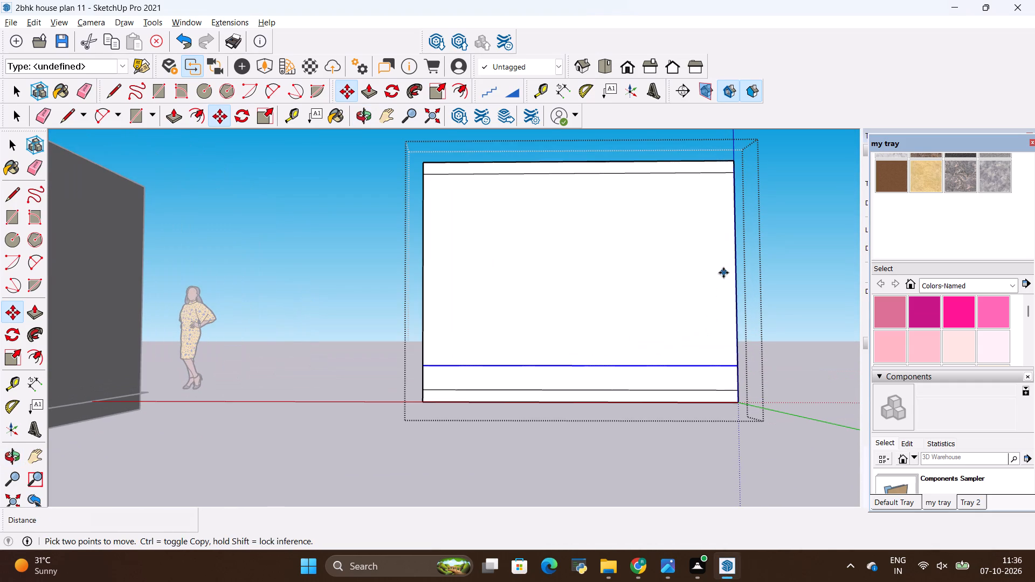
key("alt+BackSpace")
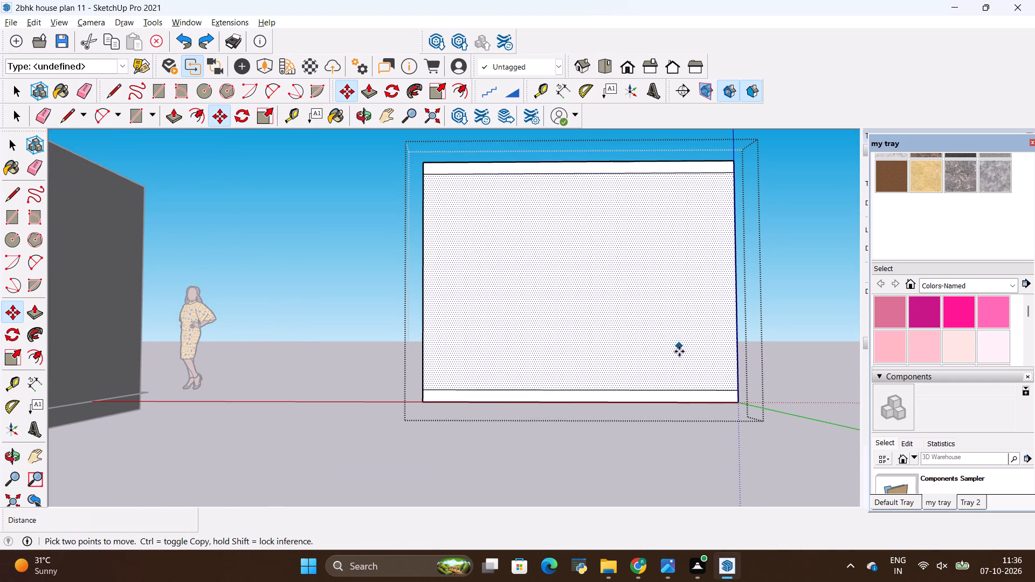
Copy the horizontal line above the panel's bottom edge upward by 1'6" for the console, and check it against the reference image.
left_click(681, 392)
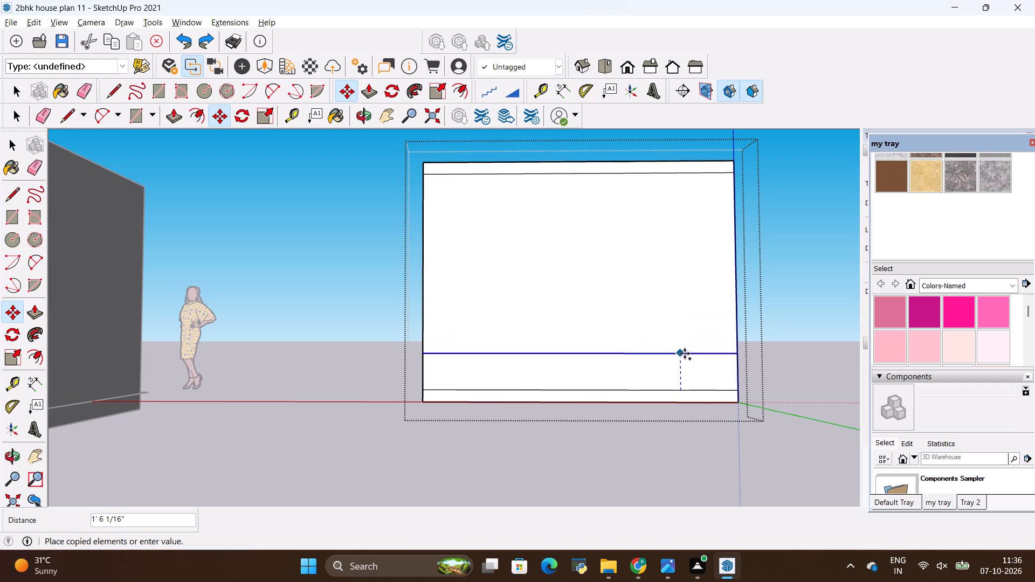
middle_click_drag(685, 354, 681, 356)
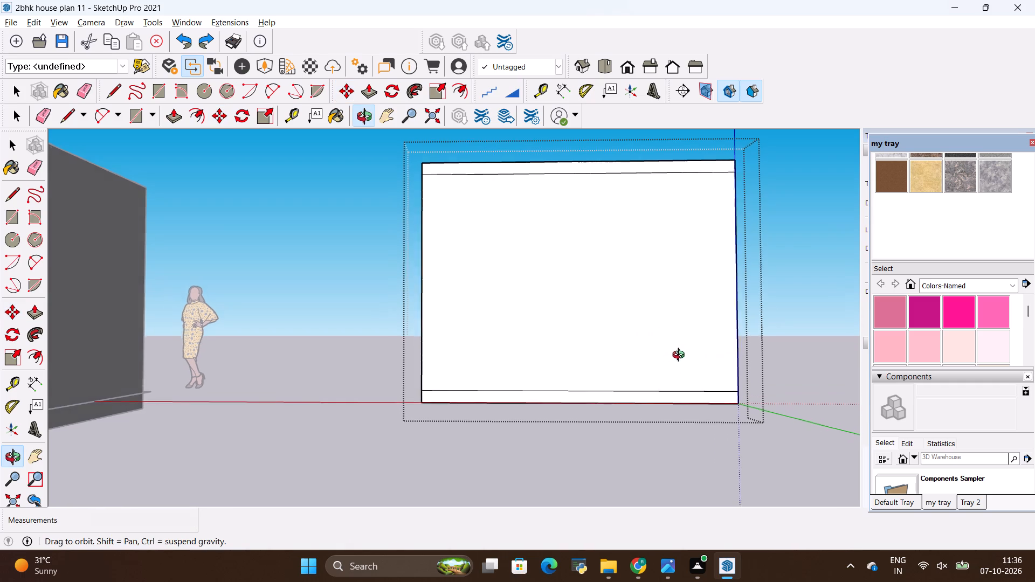
middle_click_drag(681, 356, 662, 374)
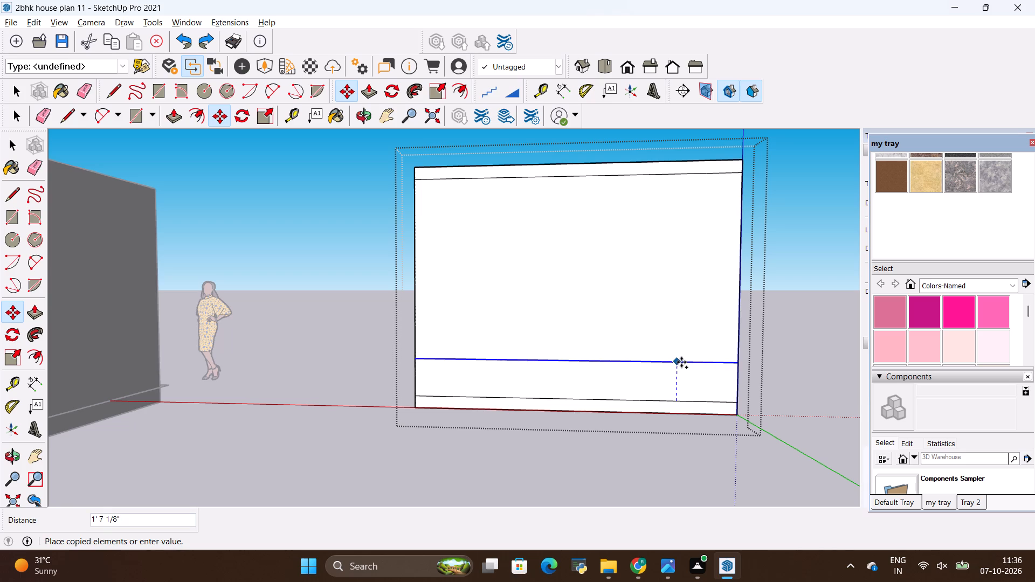
key("BackSpace")
type("1'")
key("6")
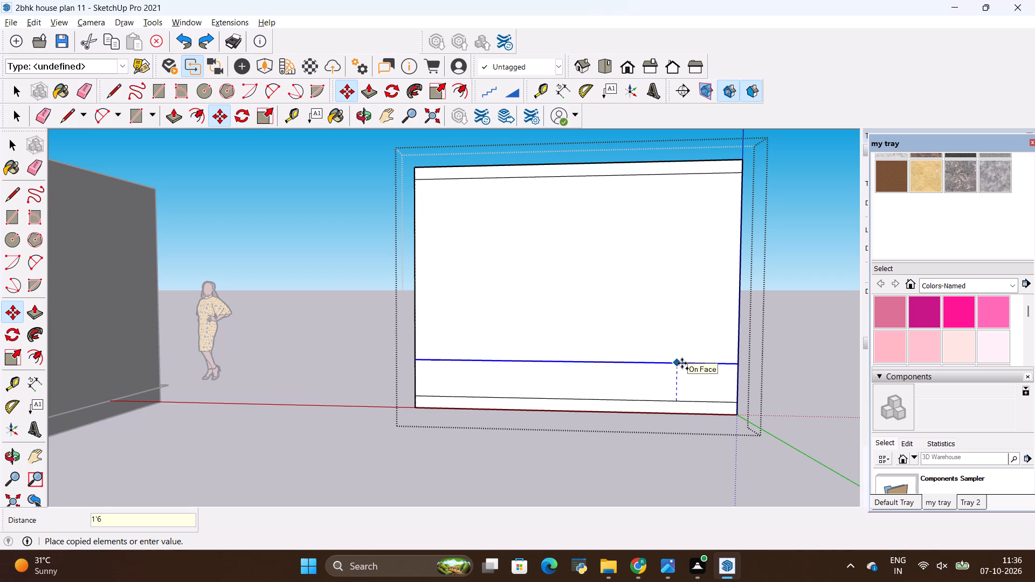
key("shift+quotedbl")
key("Return")
scroll(701, 259, "down", 2)
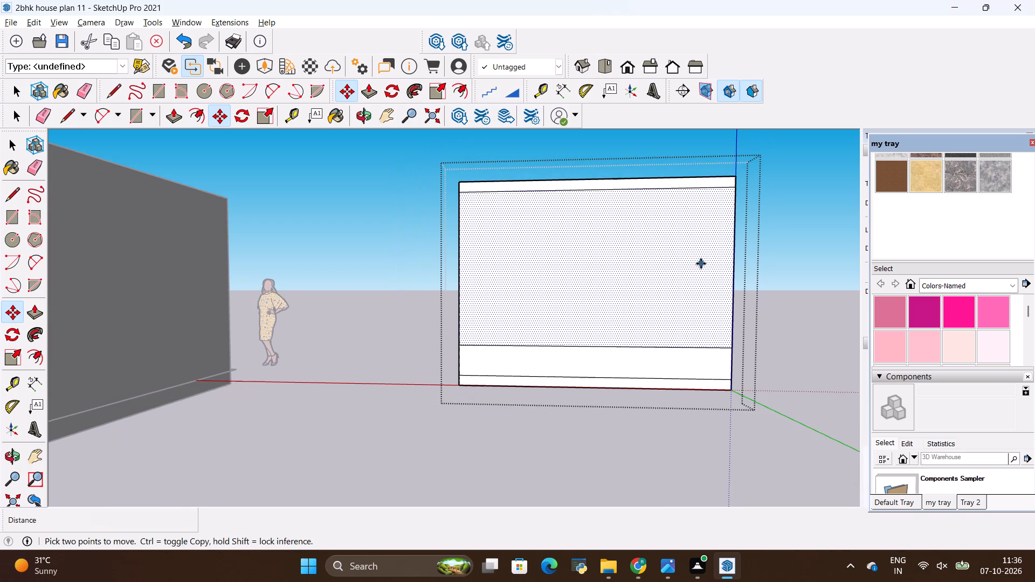
key("alt+Tab")
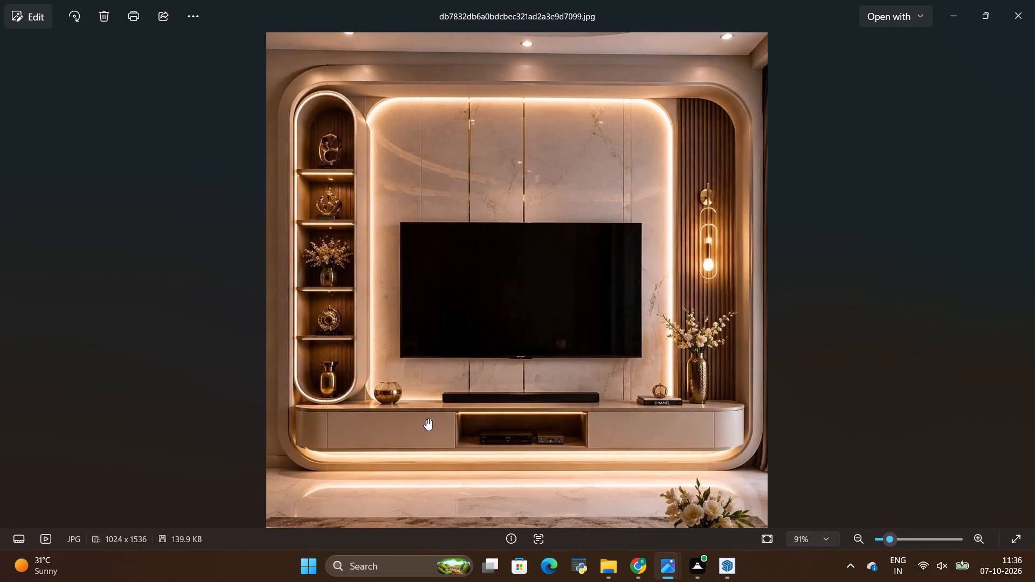
key("alt+Tab")
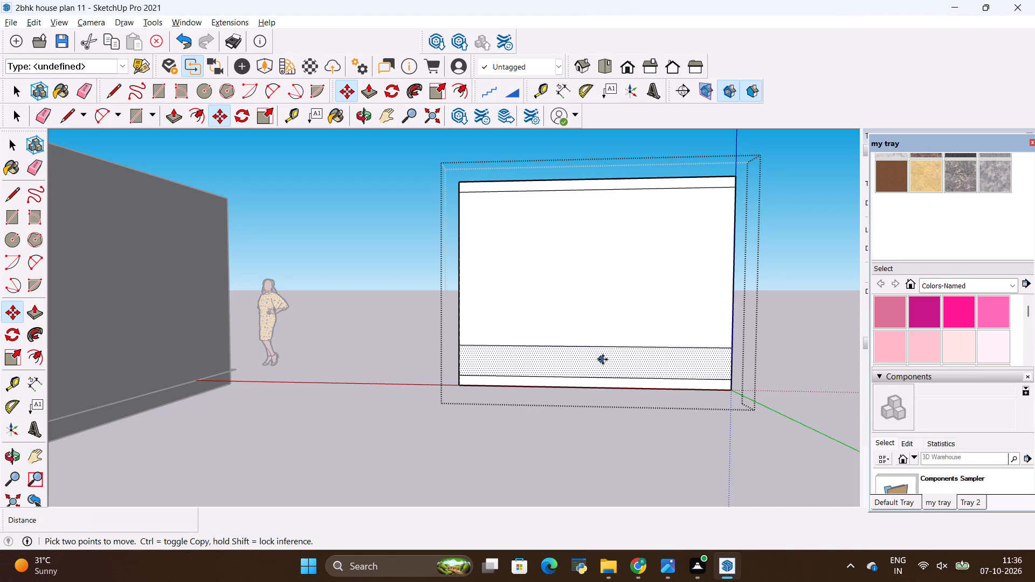
Copy the console band's right-hand vertical edge 1' inward along the panel.
scroll(730, 358, "up", 3)
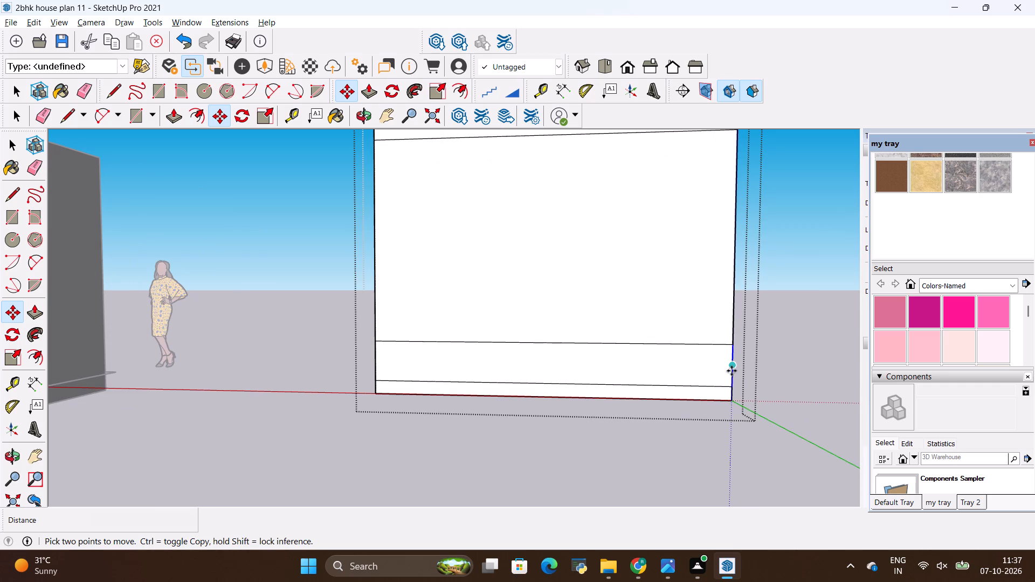
key("space")
left_click(731, 368)
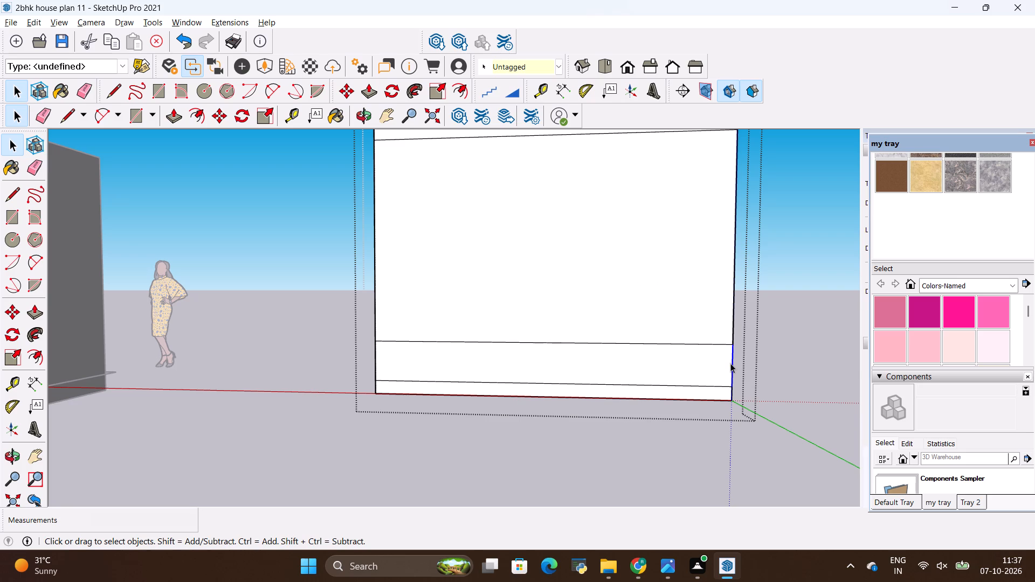
key("m")
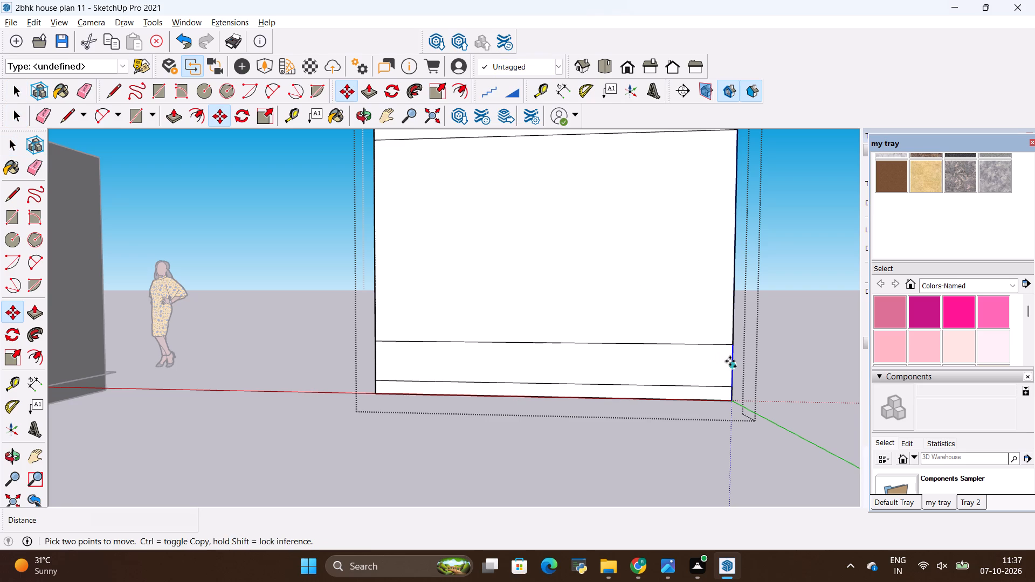
left_click(733, 352)
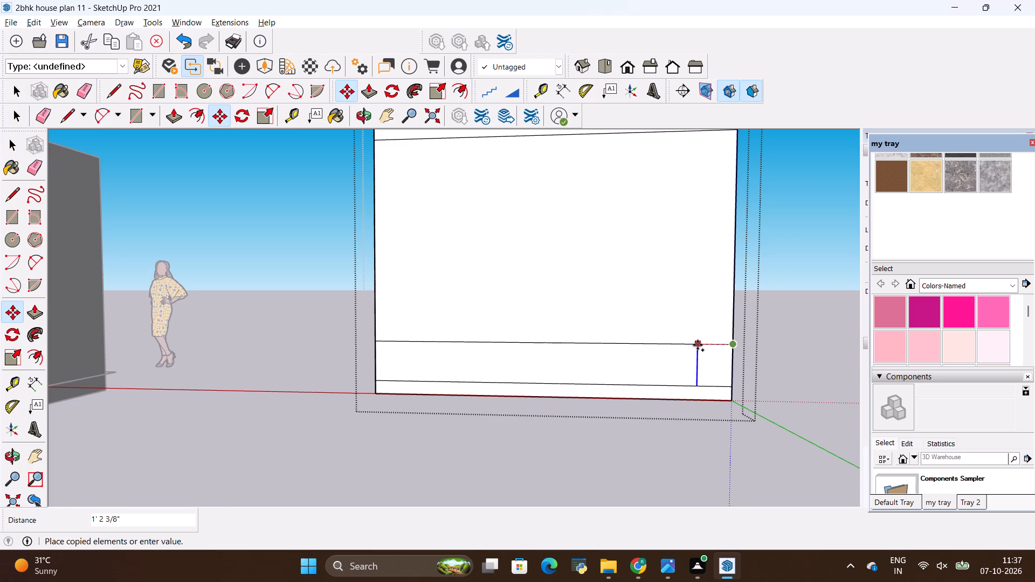
key("BackSpace")
type("1'")
key("Return")
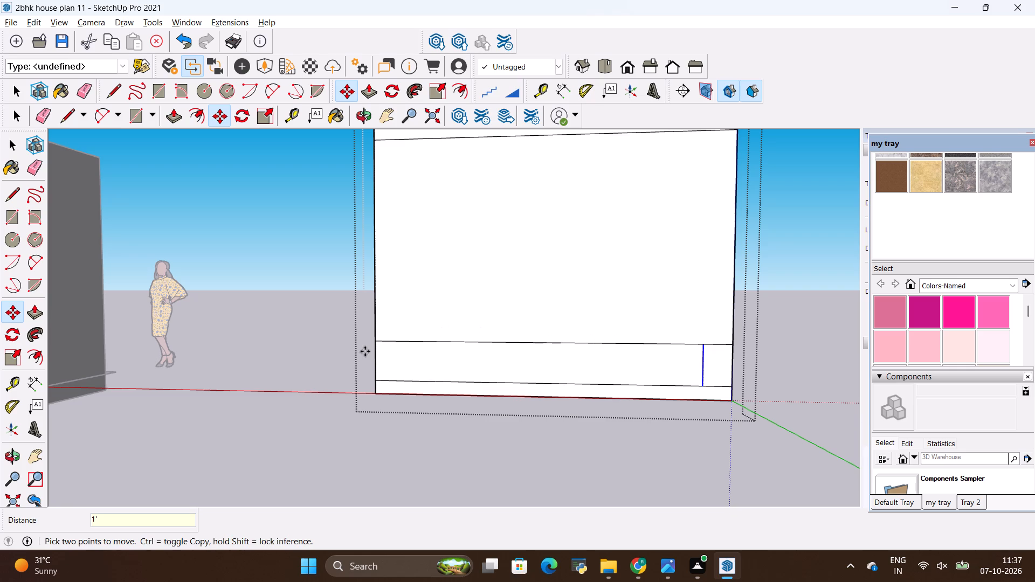
key("space")
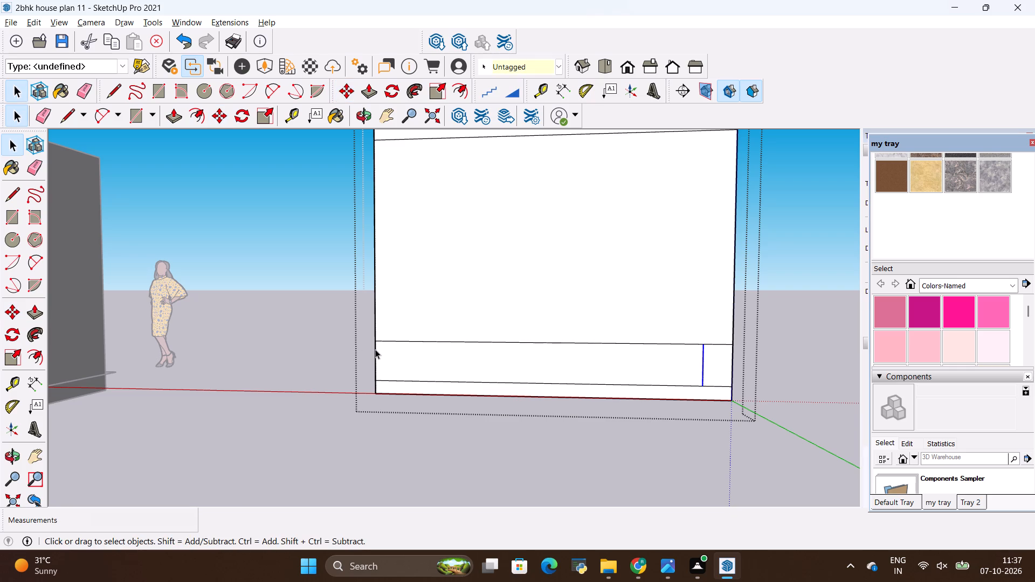
Copy the console band's left-hand vertical edge 1' inward along the panel.
left_click(375, 349)
key("m")
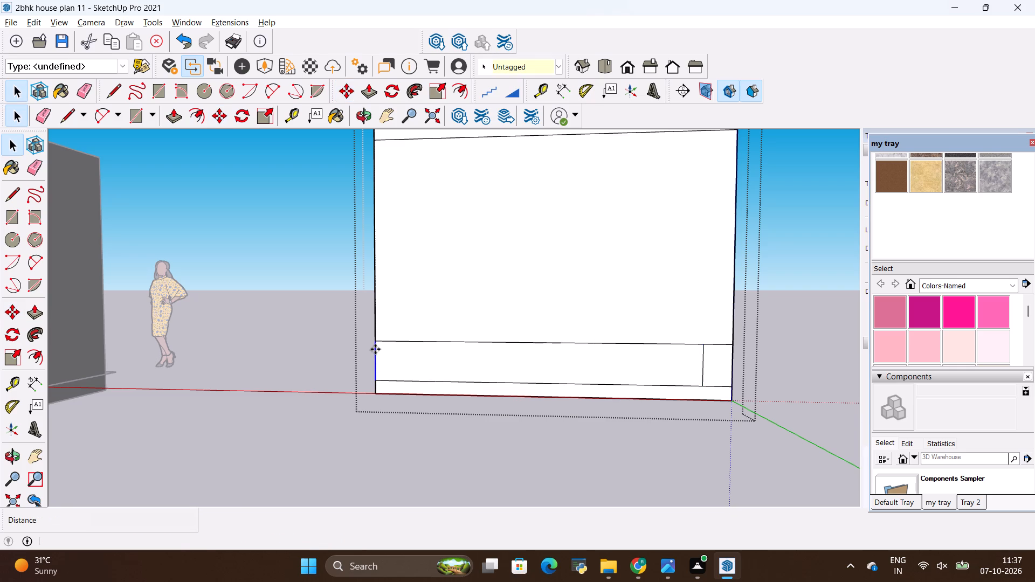
scroll(376, 349, "up", 3)
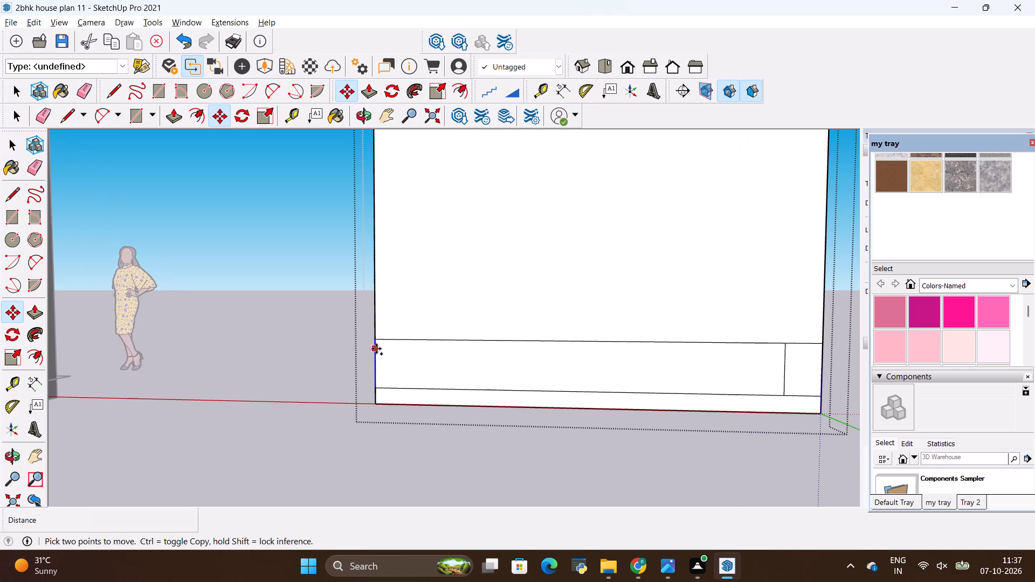
left_click(376, 348)
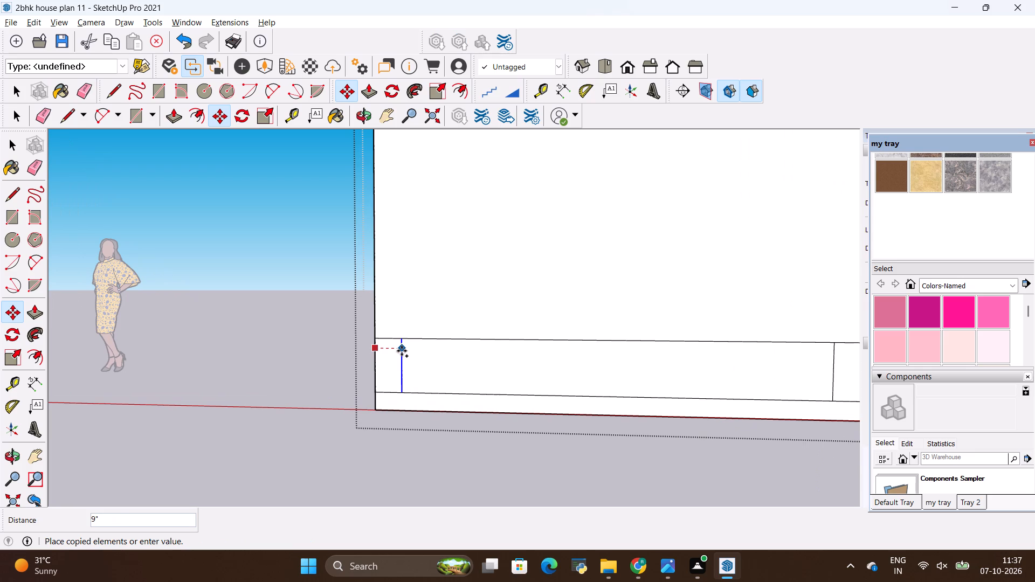
key("BackSpace")
type("1'")
key("Return")
scroll(431, 345, "down", 5)
key("space")
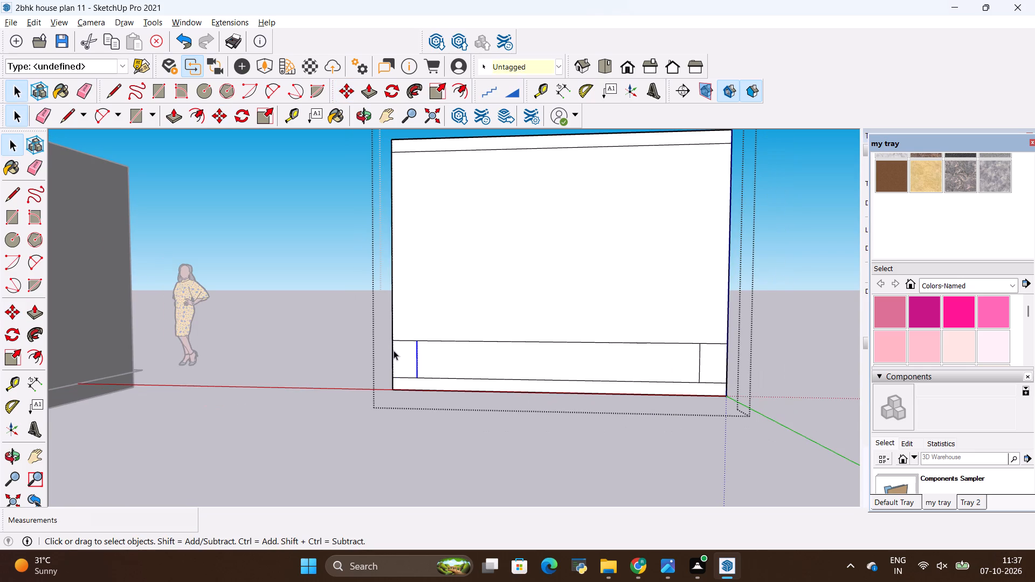
Examine the console's drawers, rounded ends and central niche in the TV unit reference image against the panel's divisions.
left_click(470, 313)
key("alt+Tab")
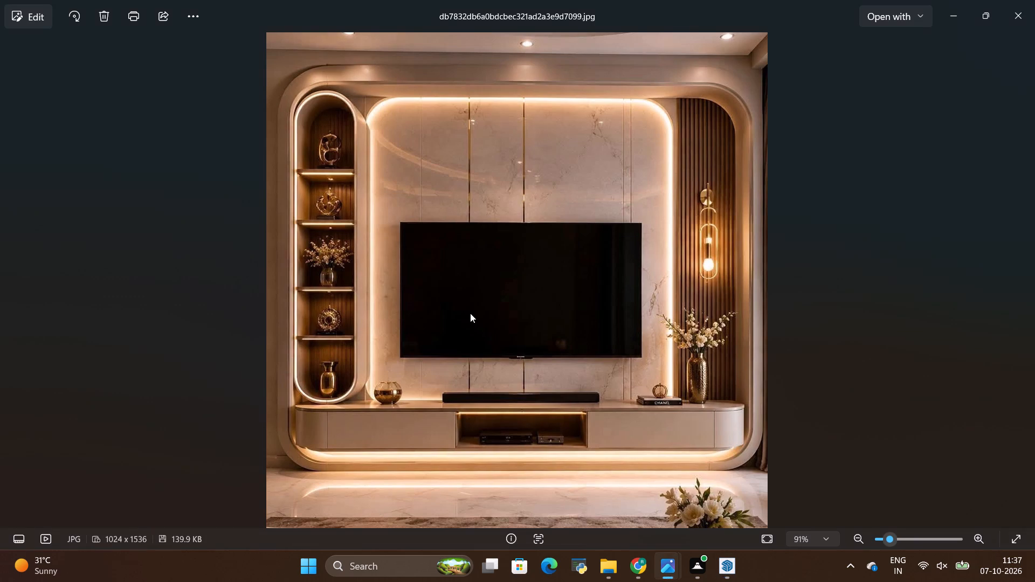
key("alt+Tab")
scroll(591, 413, "up", 2)
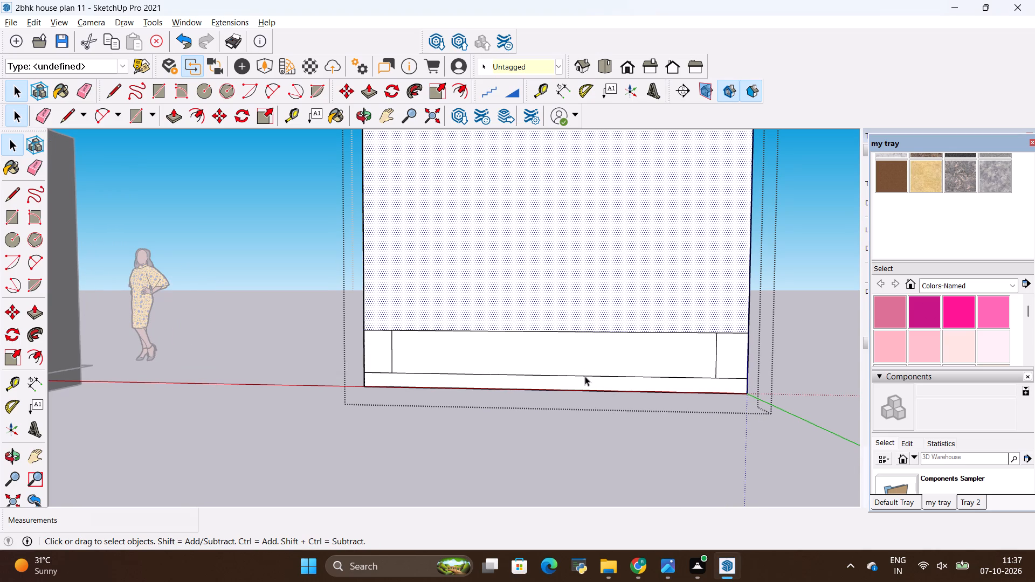
left_click(585, 376)
left_click(315, 327)
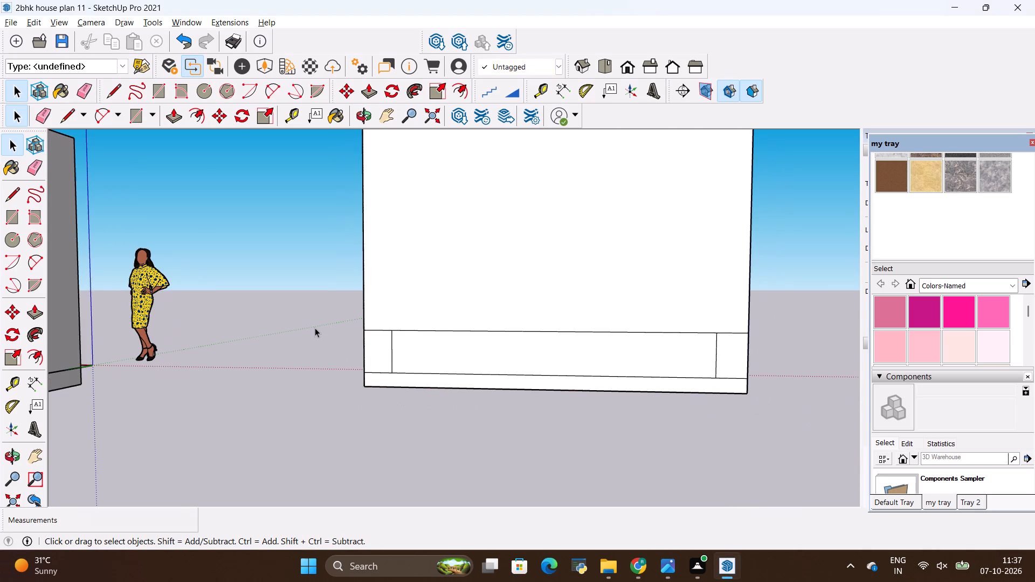
key("alt+Tab")
scroll(421, 435, "up", 4)
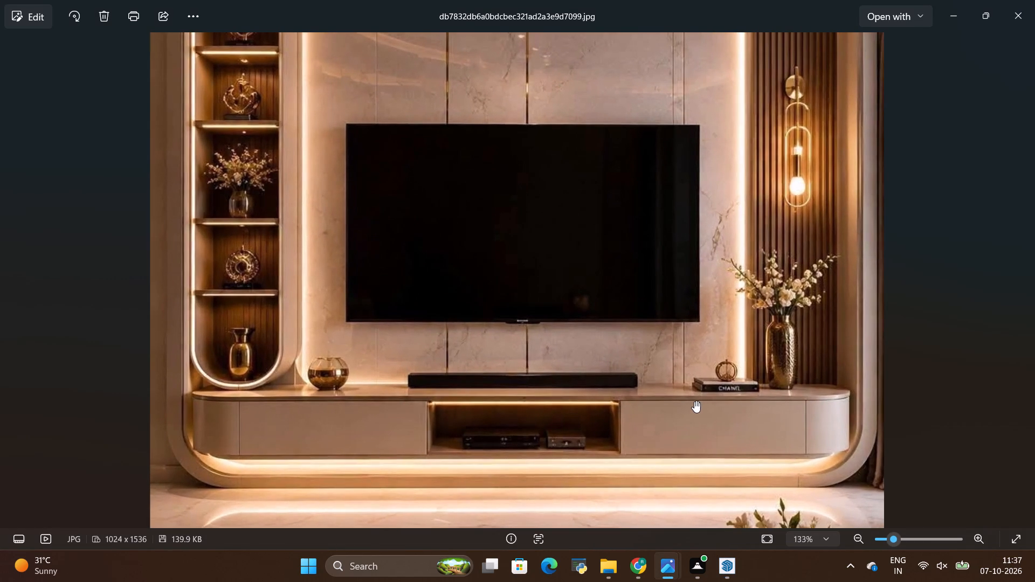
key("alt+Tab")
Reopen the TV unit panel group for editing.
scroll(485, 371, "up", 2)
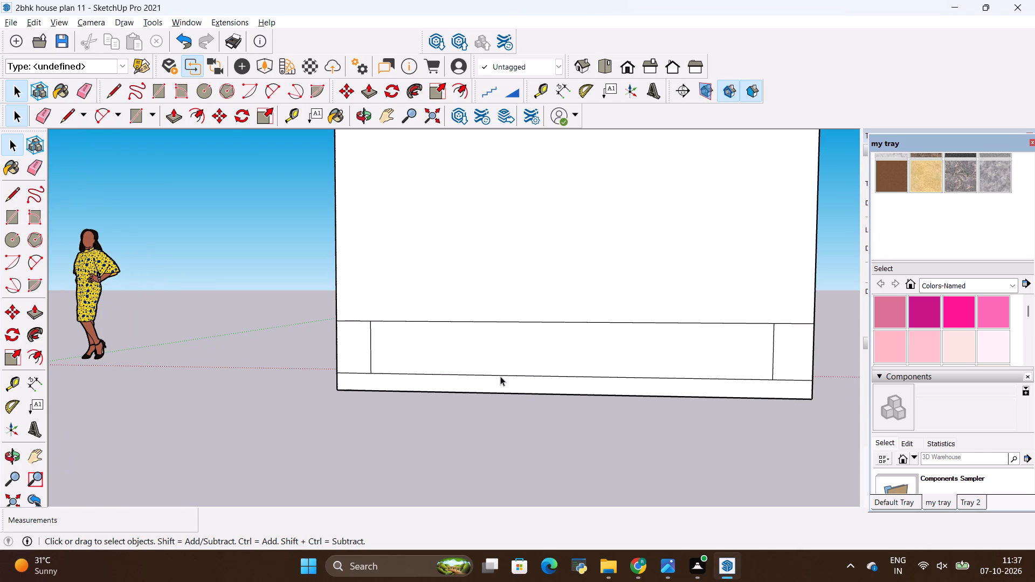
left_click(502, 376)
double_click(505, 370)
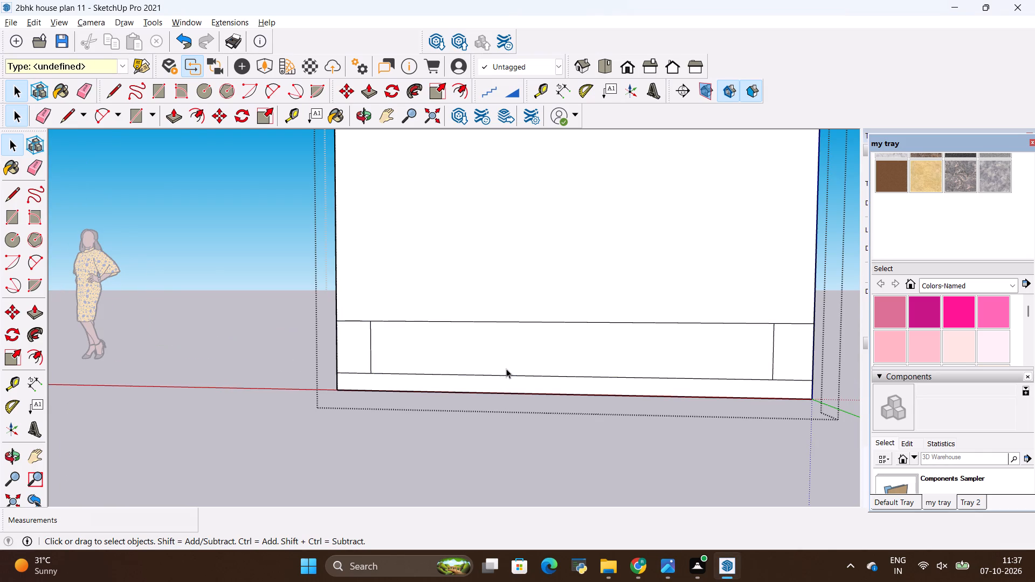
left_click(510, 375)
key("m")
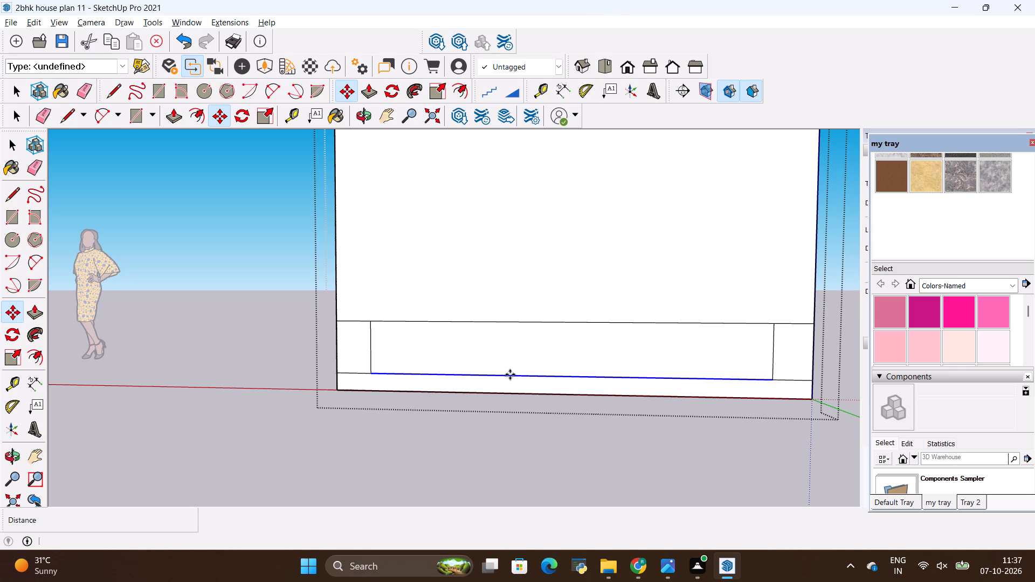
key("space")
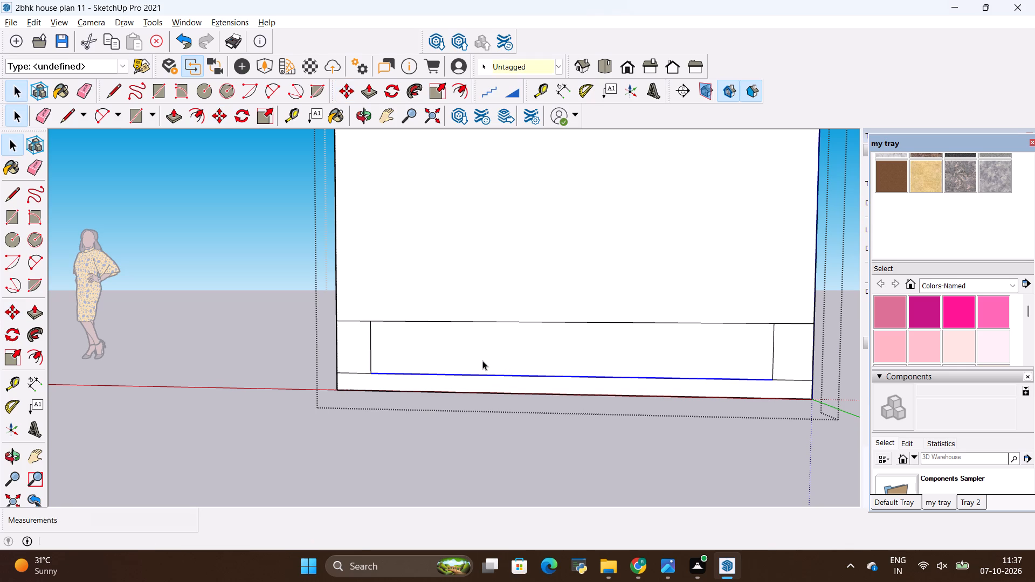
Offset the outline of the console band's long middle section inward by 1".
left_click(484, 356)
left_click(453, 87)
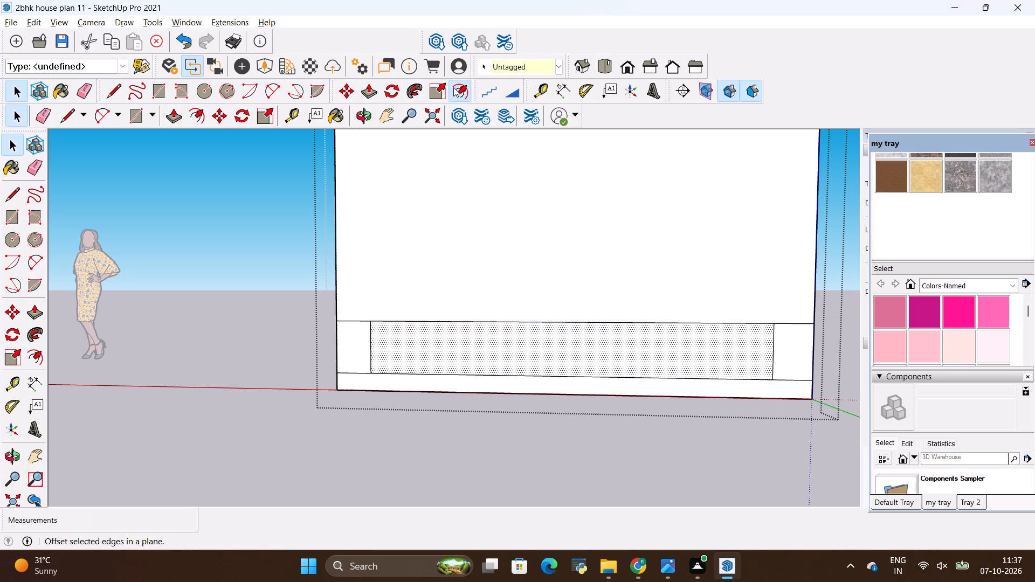
left_click(576, 336)
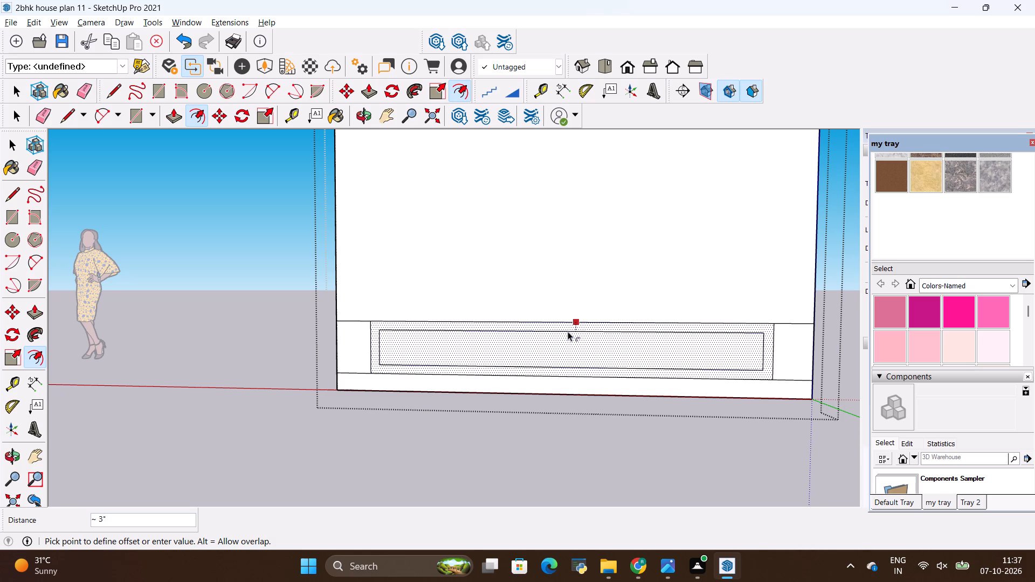
key("BackSpace")
key("1")
key("shift+quotedbl")
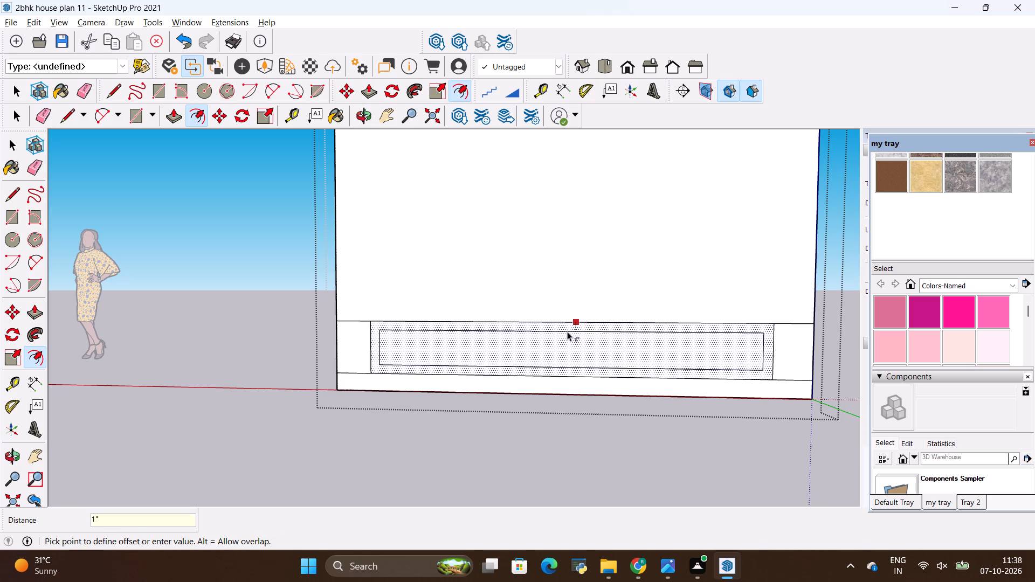
key("Return")
key("space")
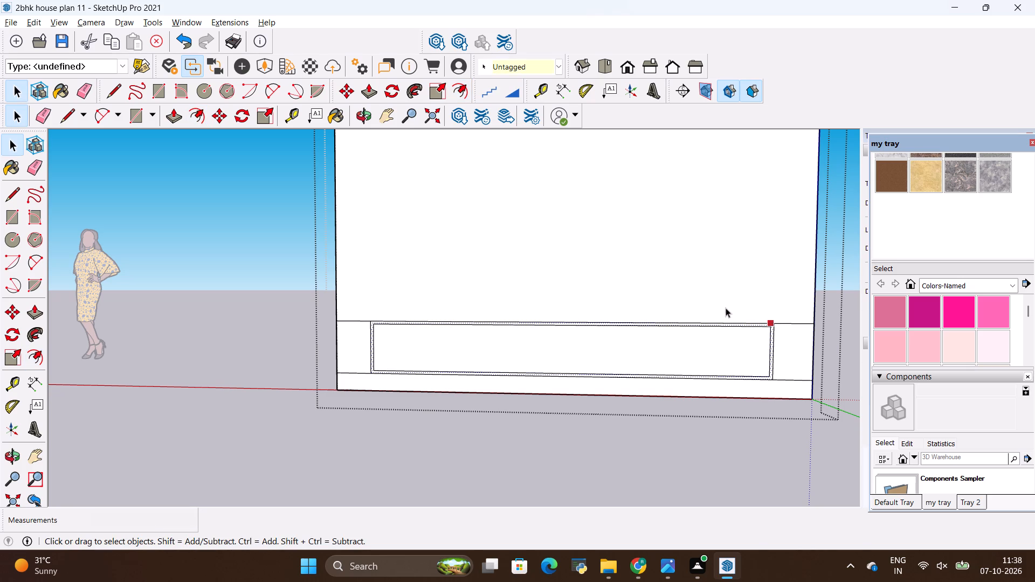
Erase the two short vertical sides of the offset rectangle, keeping its upper and lower lines.
key("alt+Tab")
key("alt+Tab")
scroll(815, 334, "up", 8)
scroll(761, 344, "up", 4)
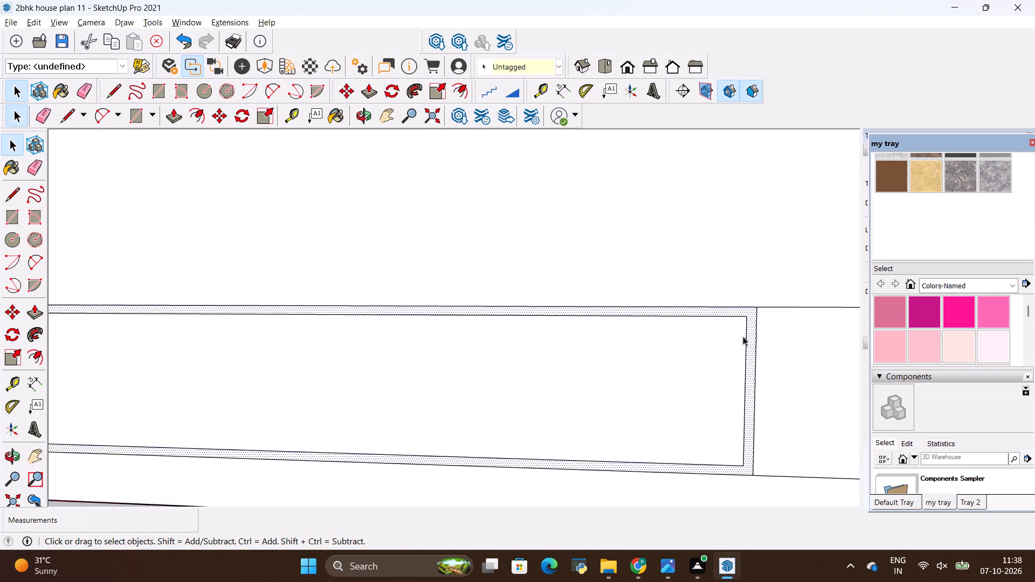
scroll(743, 336, "up", 5)
key("e")
left_click_drag(750, 336, 741, 340)
scroll(782, 323, "down", 15)
scroll(499, 281, "up", 1)
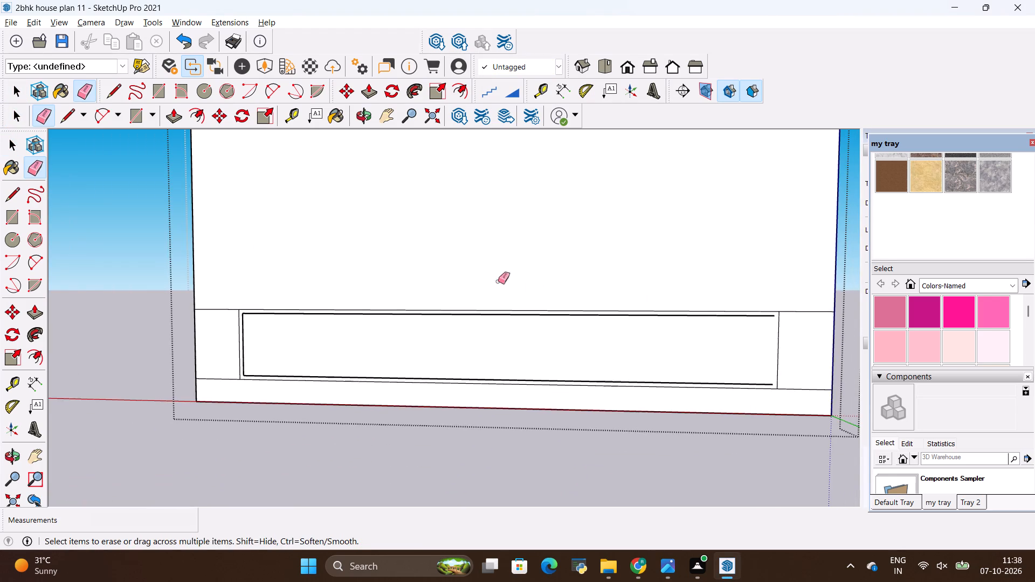
scroll(498, 281, "up", 2)
scroll(52, 342, "up", 4)
scroll(155, 359, "up", 8)
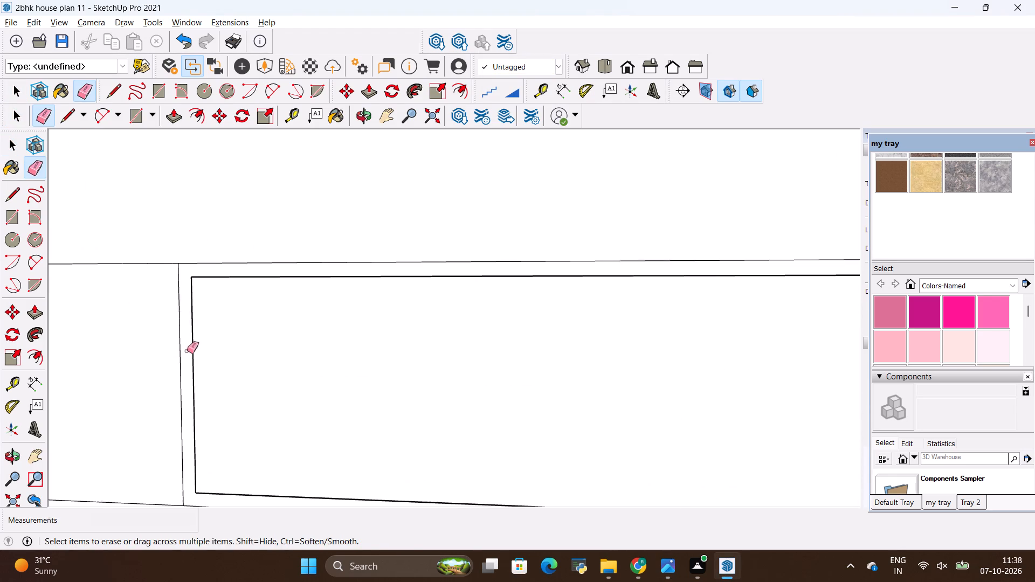
left_click_drag(188, 351, 197, 351)
scroll(236, 293, "down", 5)
key("space")
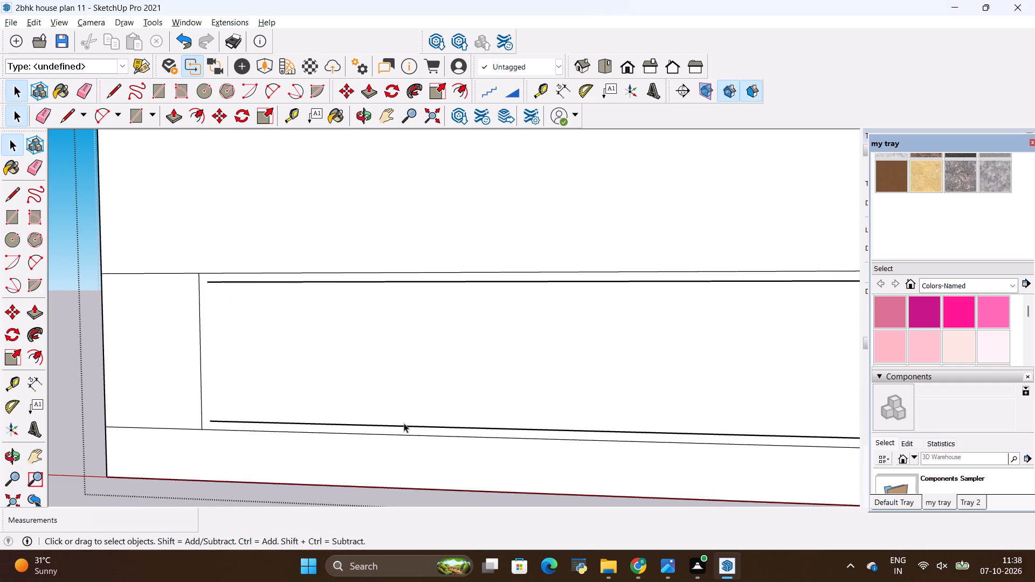
Check the console in the reference image and extend the lower offset line to the middle section's vertical edges at both ends.
left_click(404, 423)
key("alt+Tab")
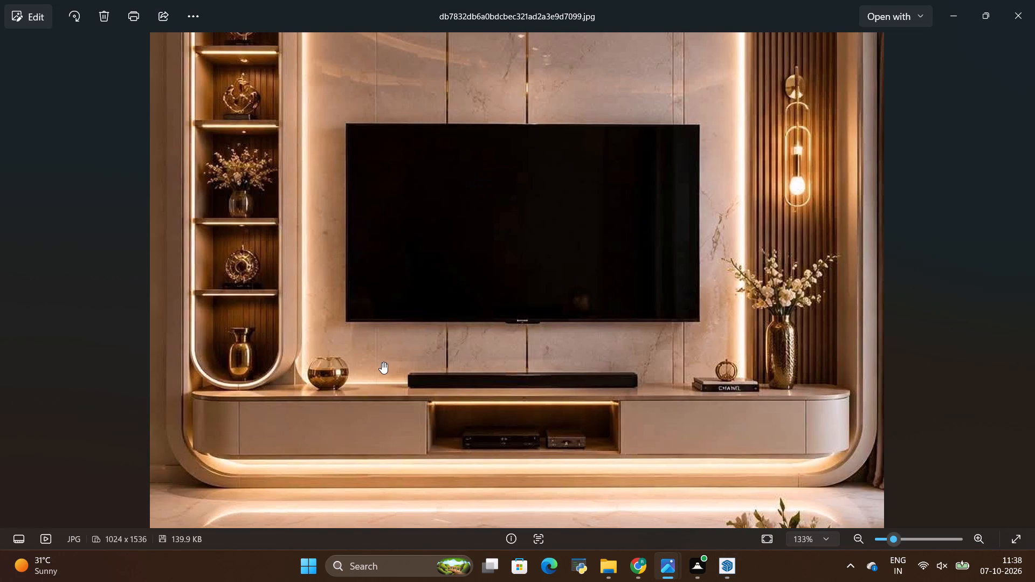
key("alt+Tab")
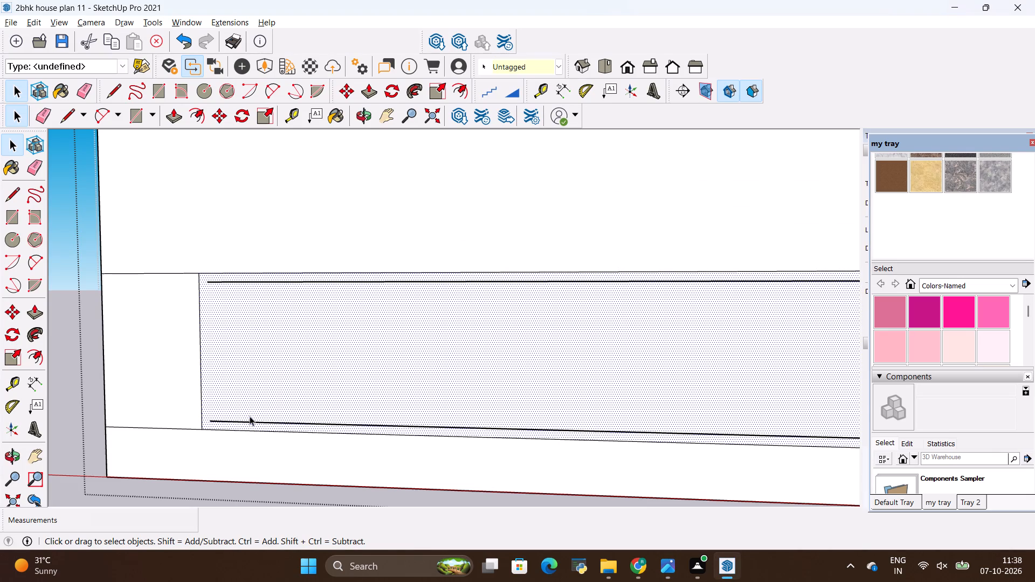
key("l")
scroll(204, 420, "up", 4)
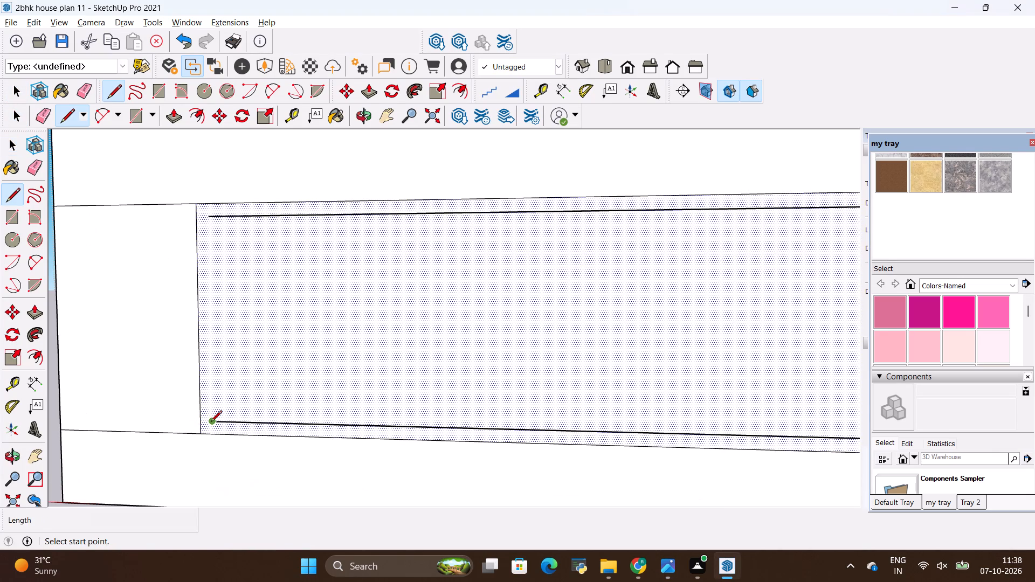
left_click(211, 422)
left_click(201, 422)
scroll(297, 406, "down", 10)
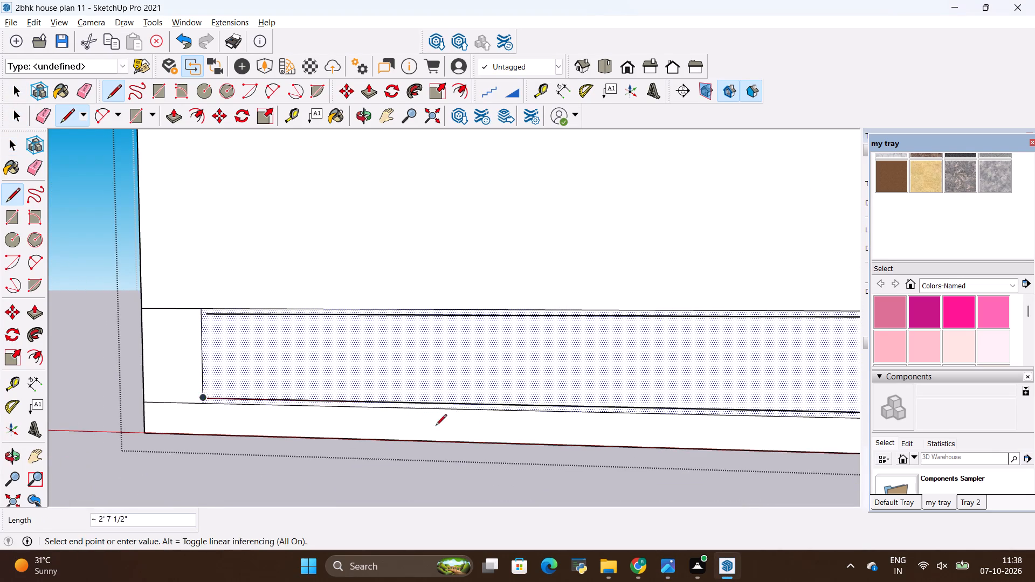
scroll(392, 400, "down", 4)
scroll(774, 427, "up", 6)
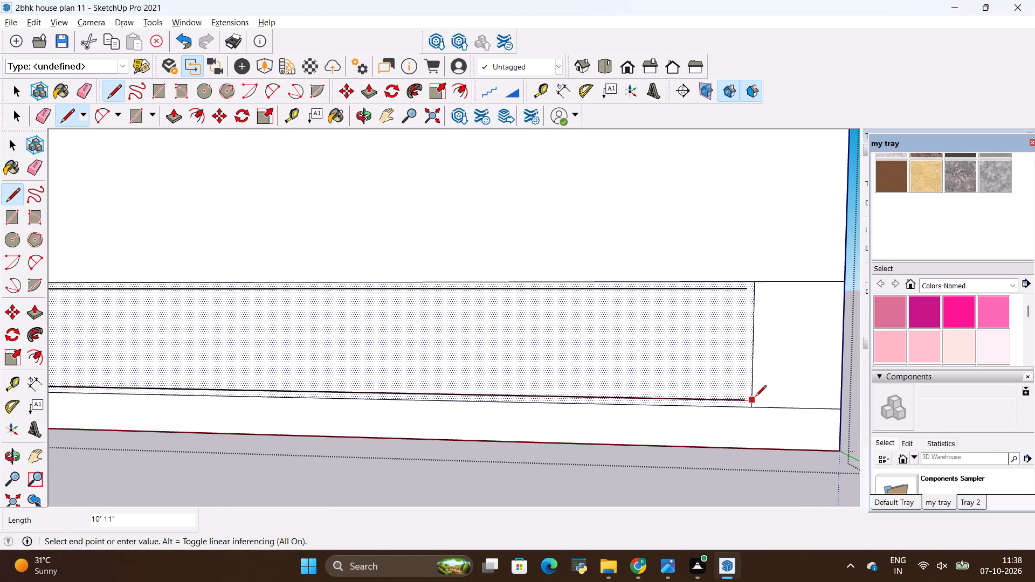
left_click(755, 397)
key("space")
scroll(687, 331, "down", 4)
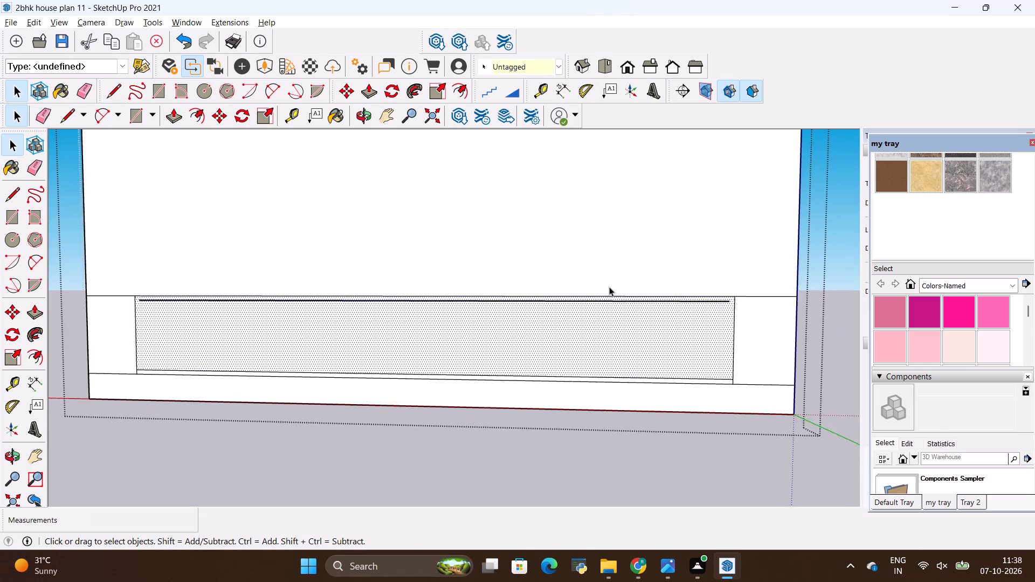
Extend the upper offset line to the middle section's vertical edges at both ends.
scroll(606, 286, "up", 5)
scroll(693, 296, "down", 5)
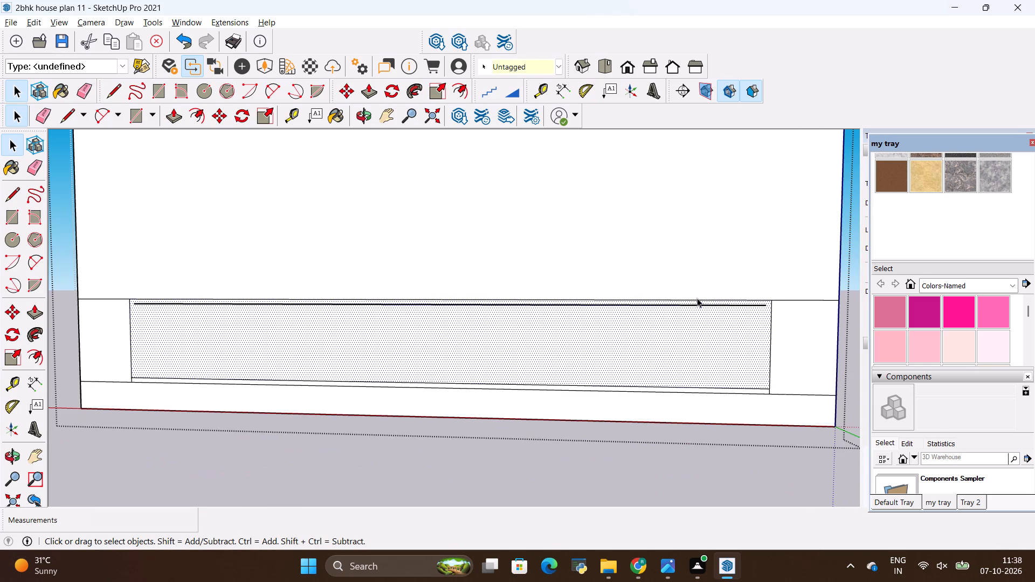
scroll(244, 283, "up", 2)
scroll(64, 314, "up", 3)
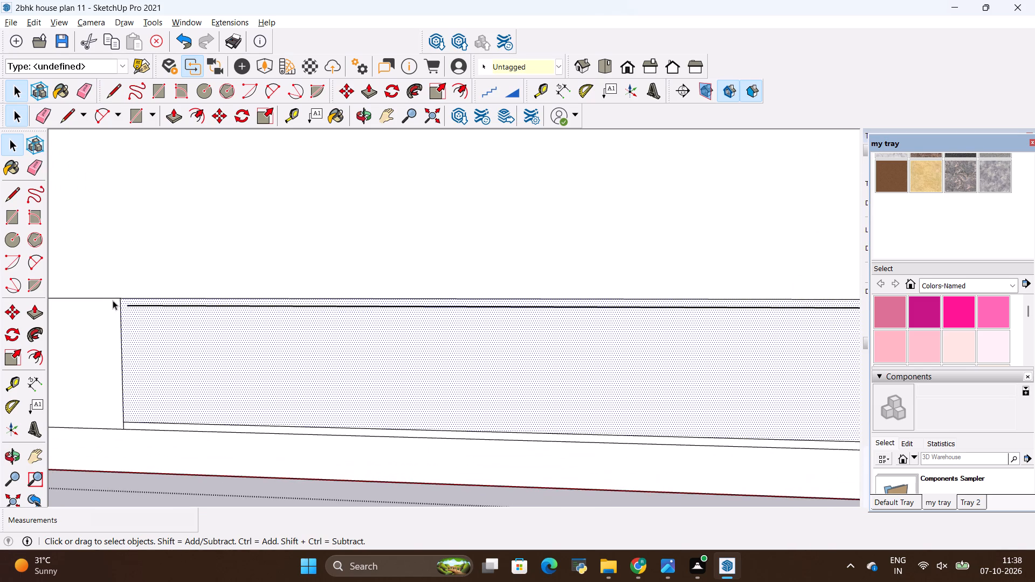
key("l")
scroll(127, 302, "up", 4)
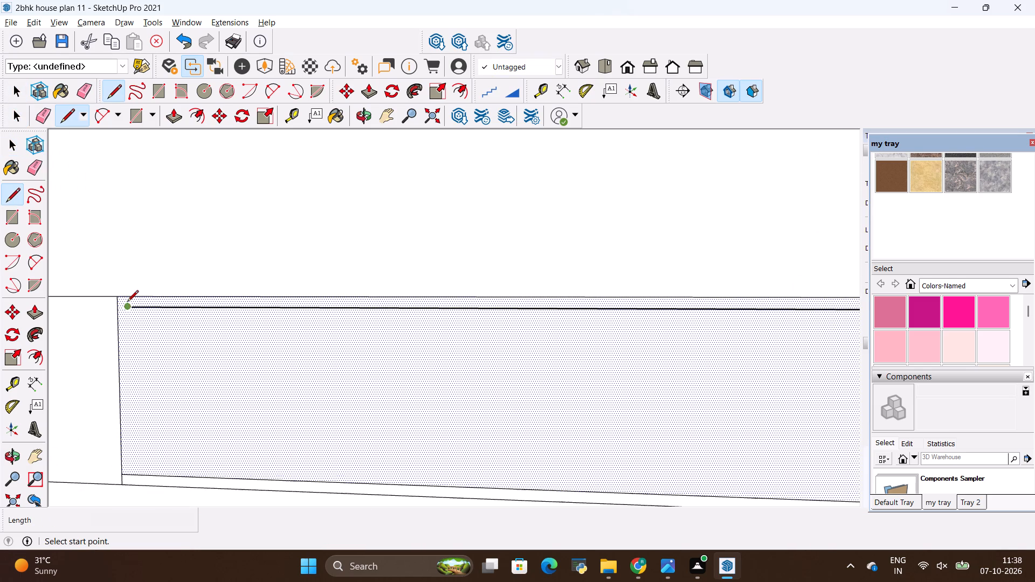
left_click(127, 308)
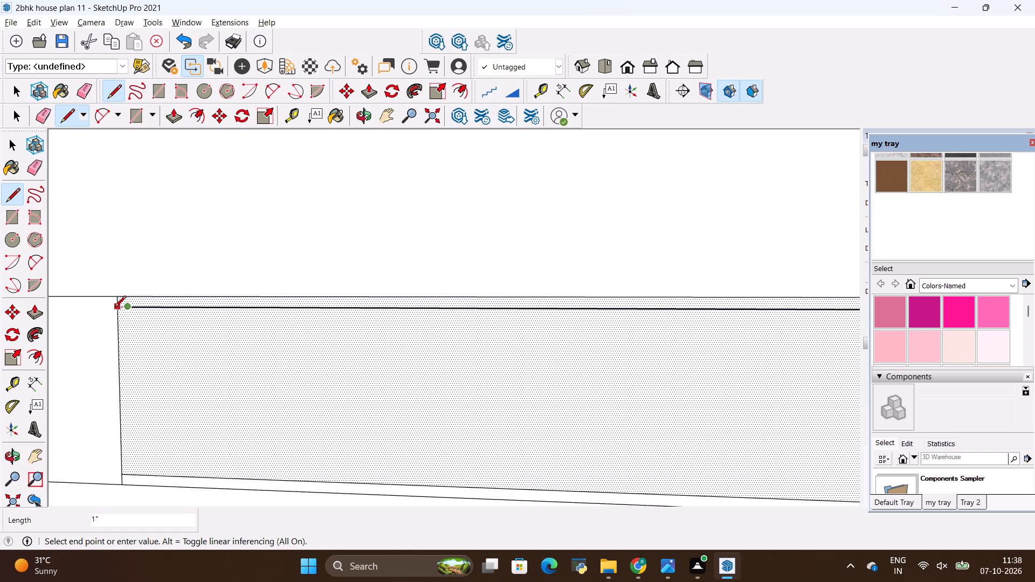
left_click(115, 308)
scroll(269, 325, "down", 11)
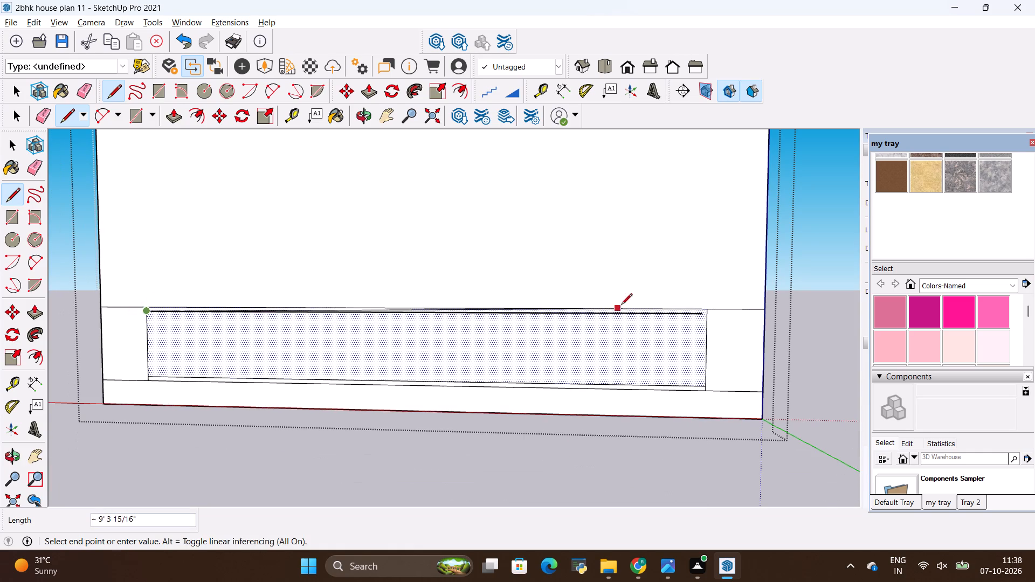
scroll(679, 320, "up", 5)
scroll(727, 316, "up", 3)
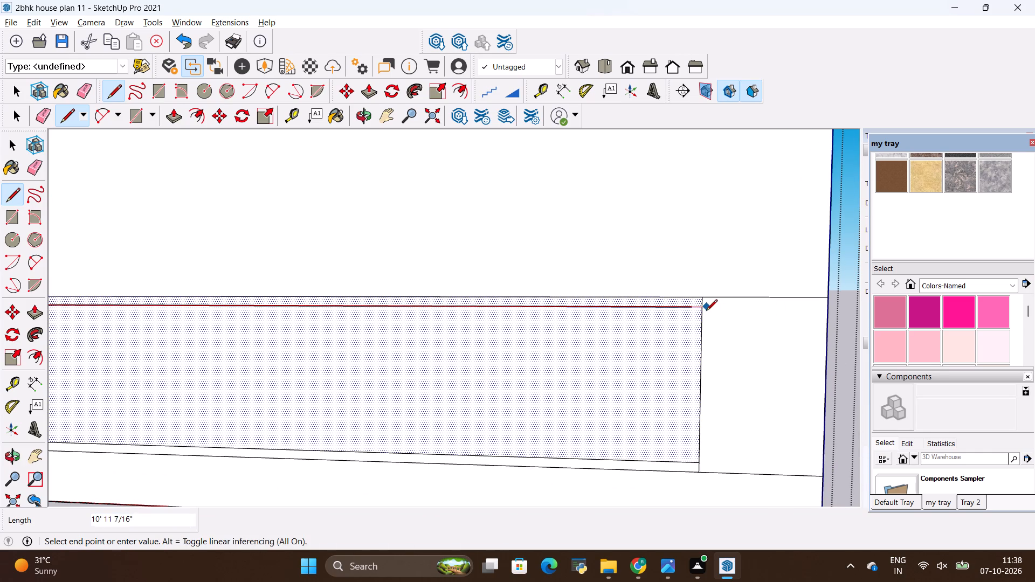
left_click(702, 309)
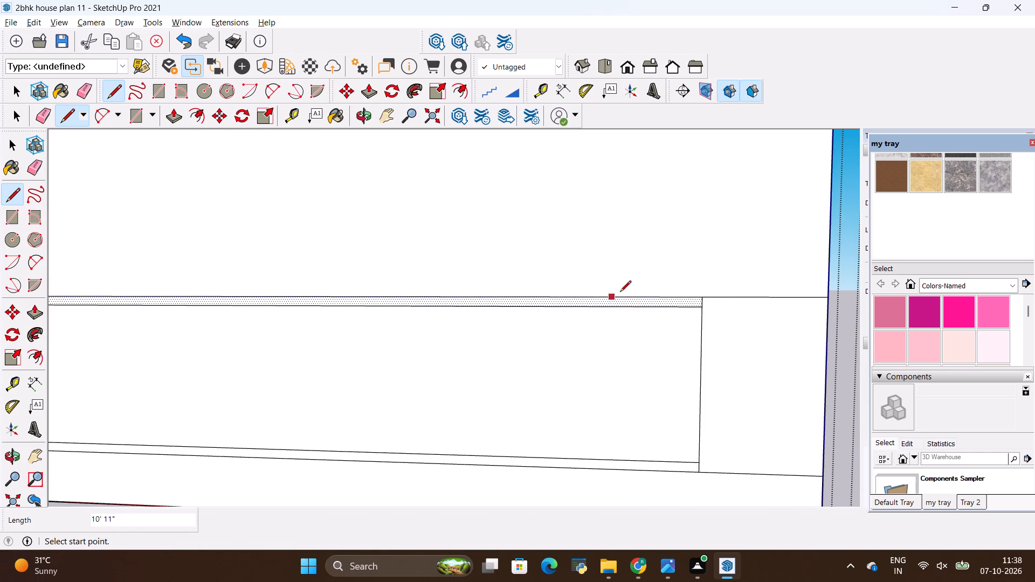
scroll(618, 293, "down", 5)
key("space")
left_click(636, 334)
Divide the lower offset line of the console's middle section into 3 equal segments.
scroll(635, 331, "up", 3)
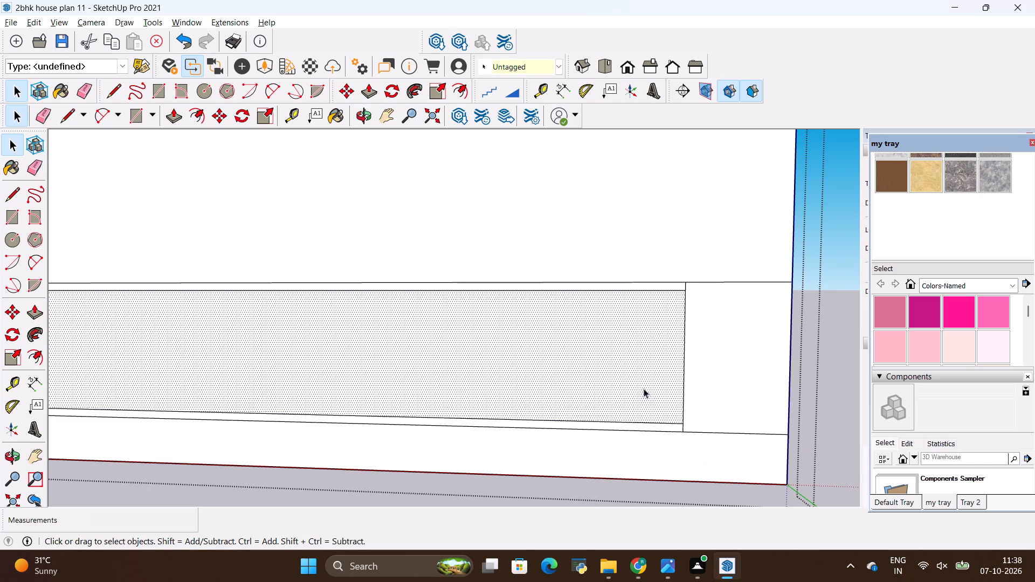
scroll(644, 396, "up", 1)
scroll(685, 356, "down", 5)
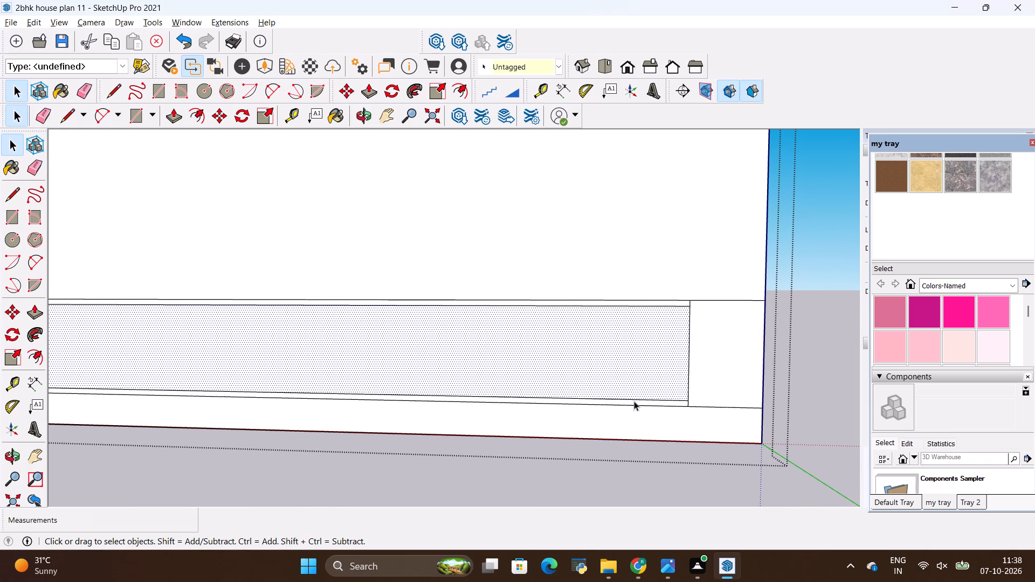
left_click(633, 399)
right_click(633, 399)
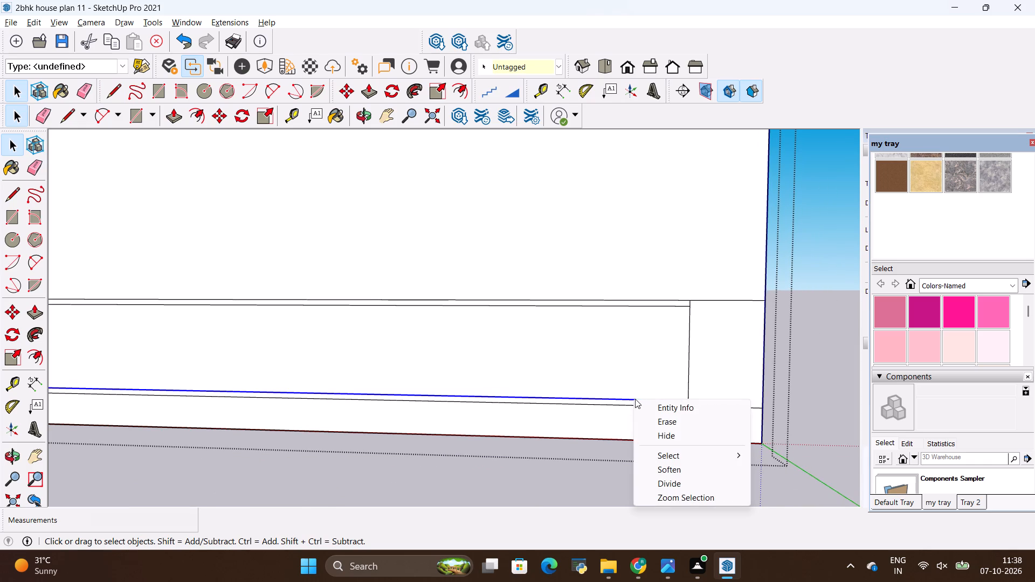
left_click(688, 481)
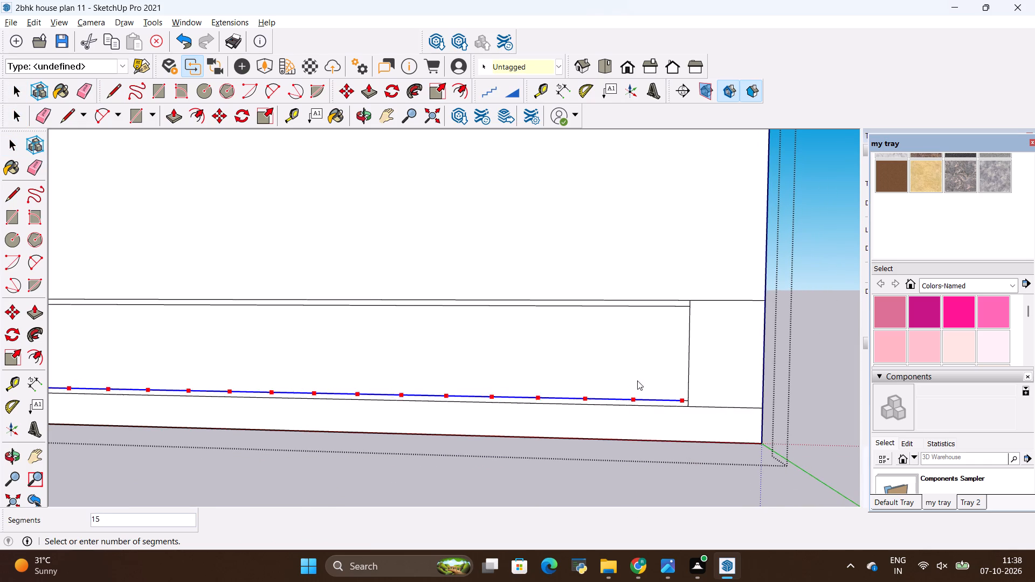
scroll(640, 379, "down", 6)
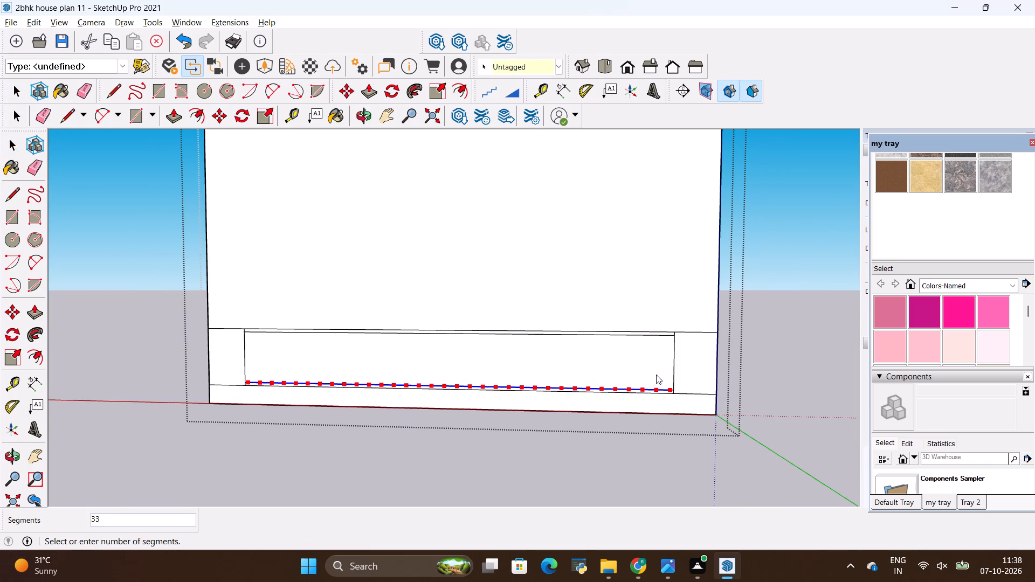
left_click(506, 361)
Draw two vertical lines from the lower line's division points up to the upper offset line, splitting the middle section into three.
key("l")
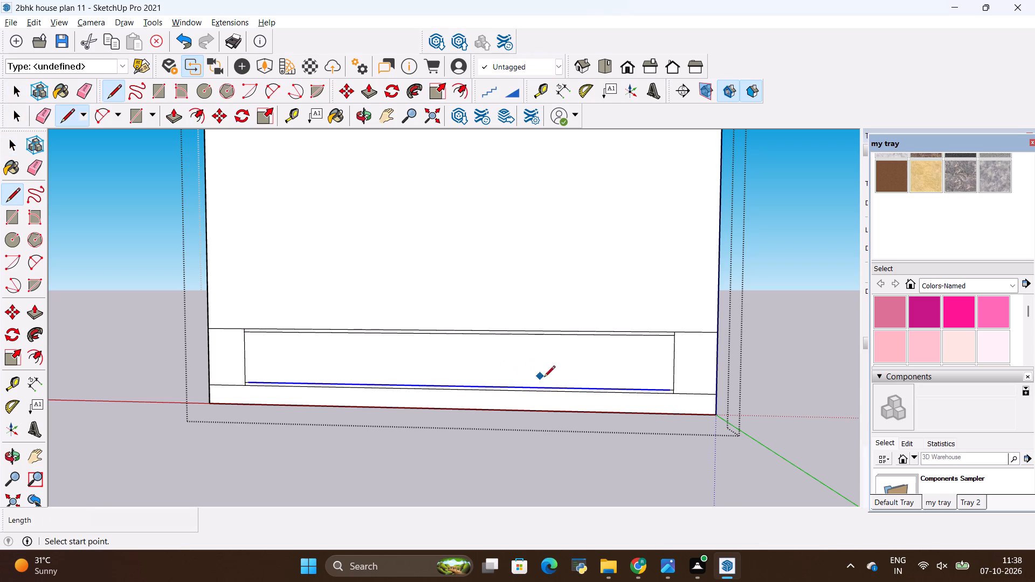
left_click(518, 386)
scroll(515, 341, "up", 2)
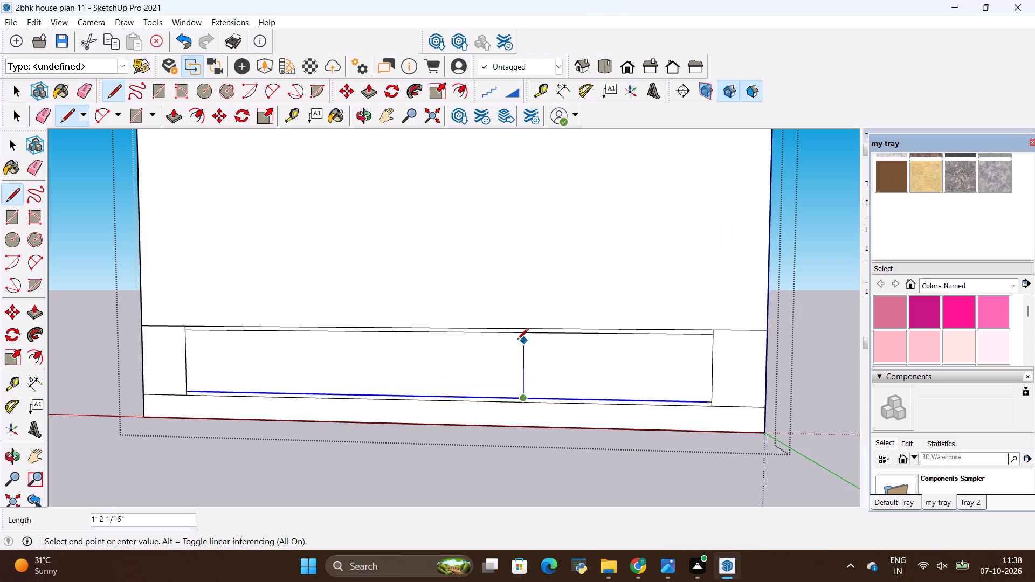
left_click(526, 336)
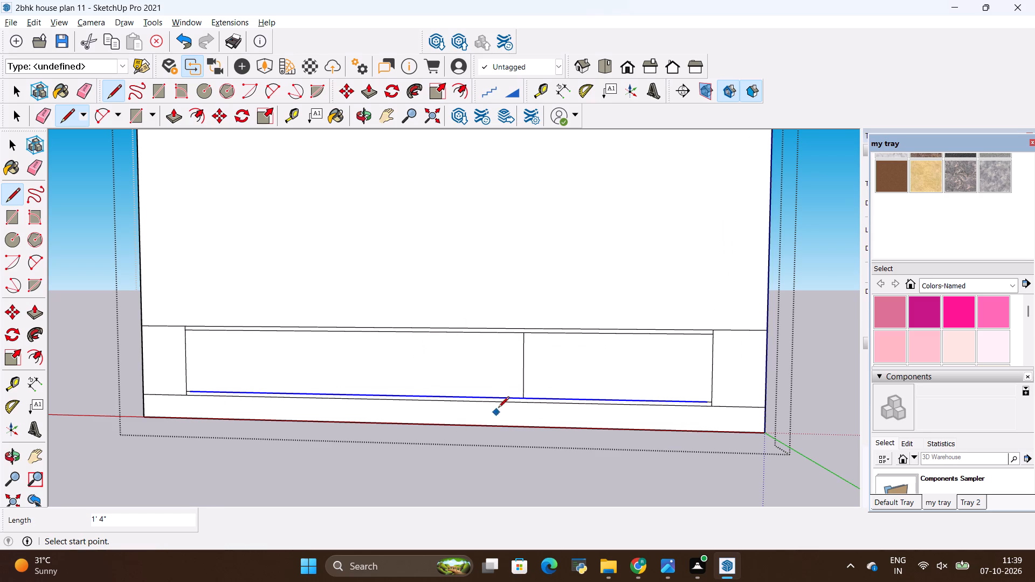
scroll(500, 363, "up", 7)
scroll(549, 335, "down", 5)
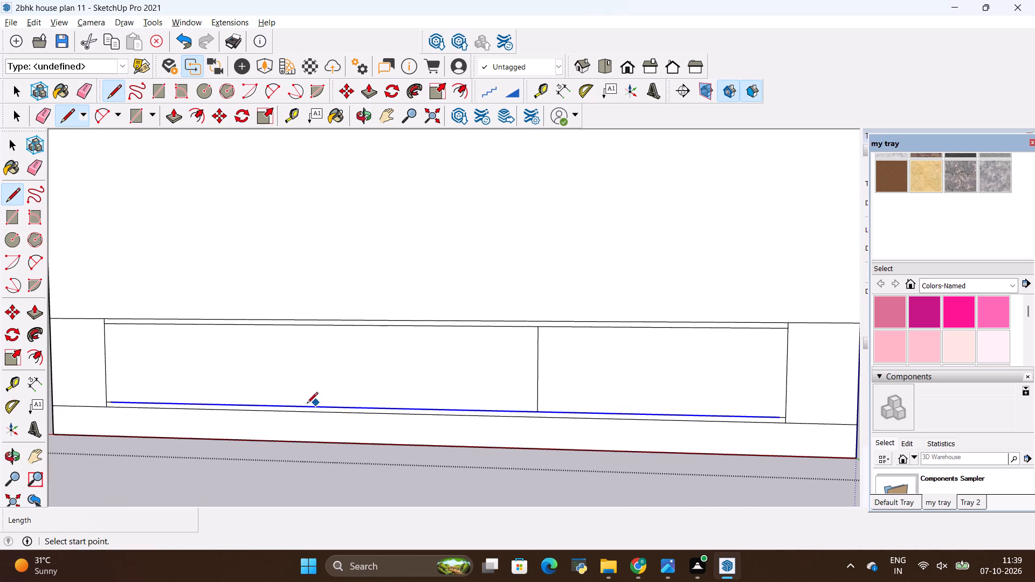
left_click(313, 404)
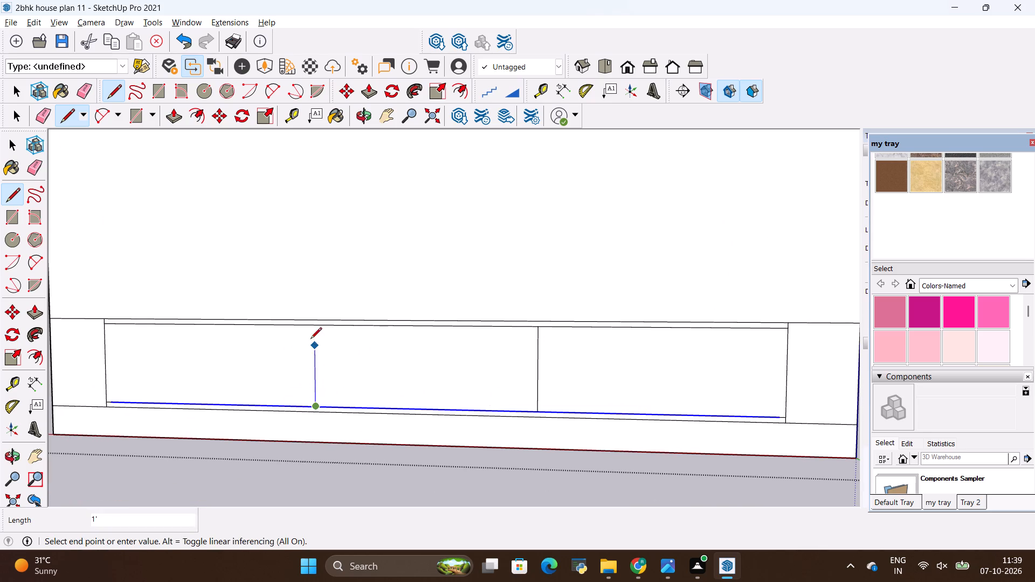
left_click(311, 331)
key("space")
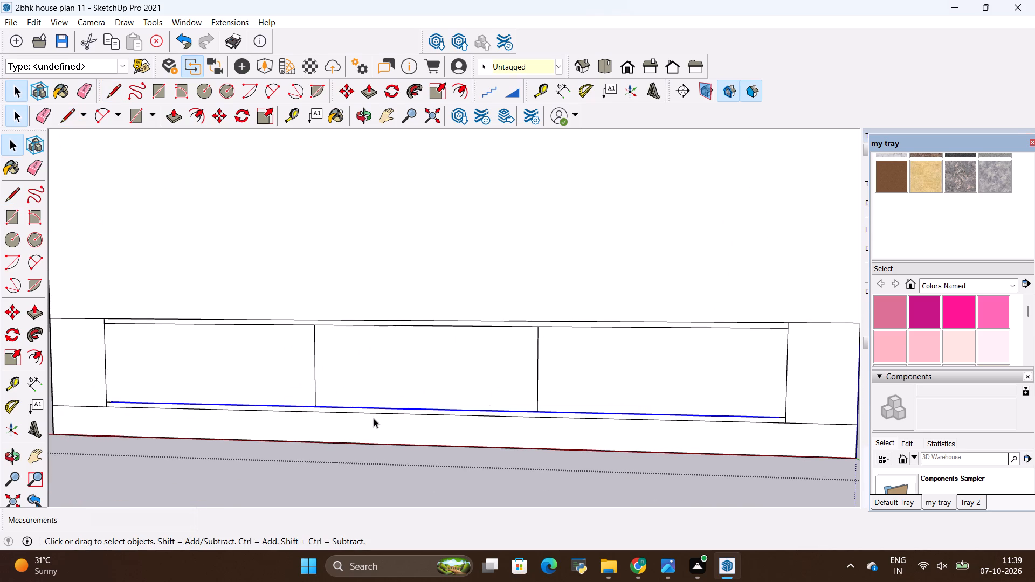
Copy both vertical divider lines 0.3" to the right along the console to form thin gaps between the sections.
key("alt+Tab")
key("alt+Tab")
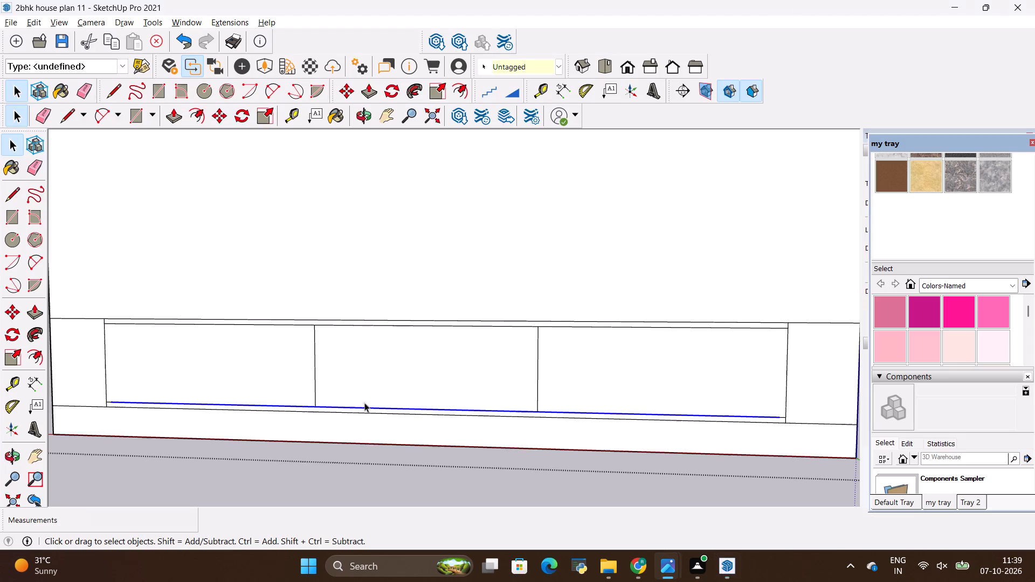
scroll(360, 335, "down", 3)
scroll(315, 359, "up", 3)
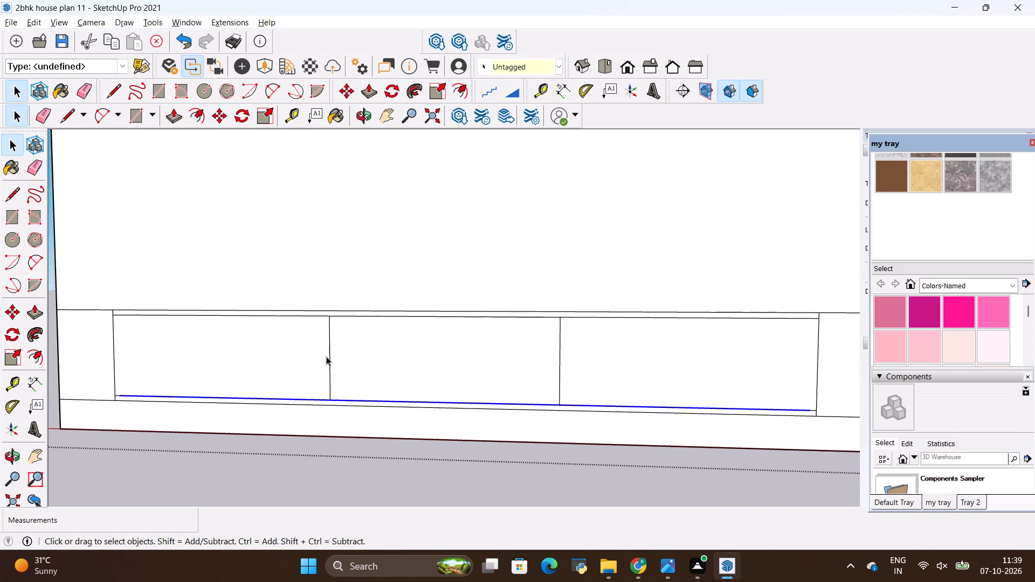
left_click(329, 357)
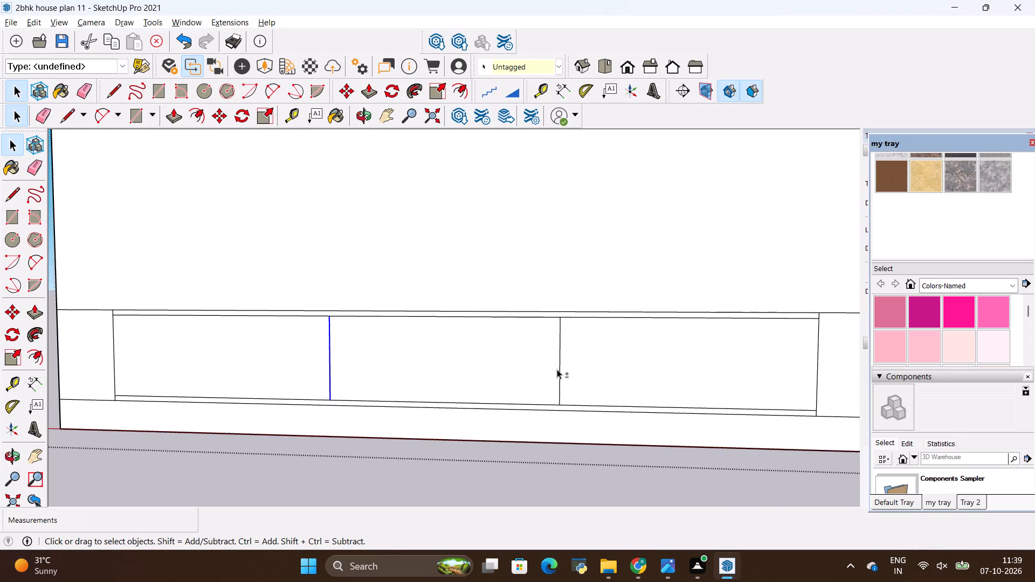
left_click(558, 369, "shift")
scroll(512, 377, "down", 4, "shift")
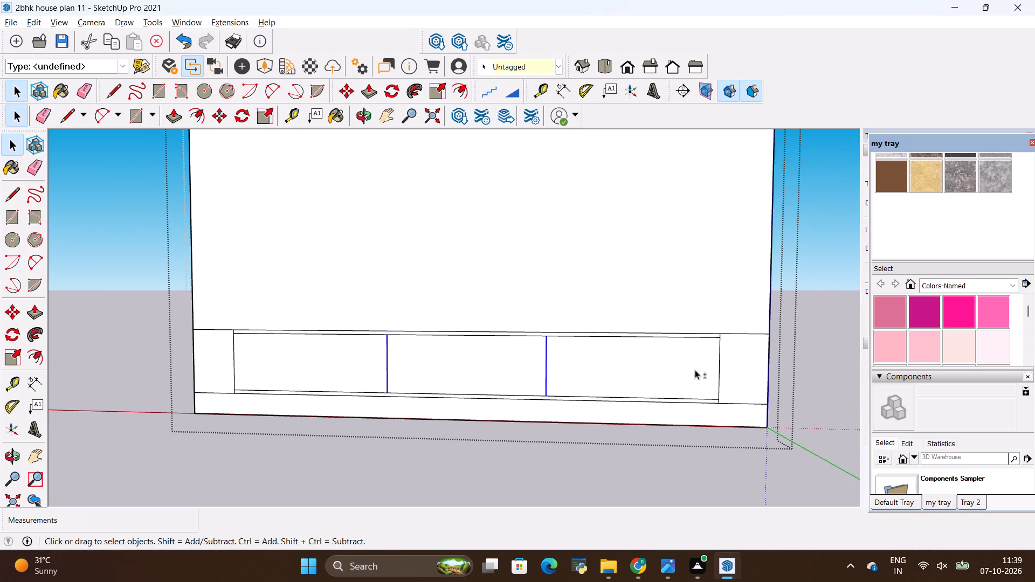
key("m")
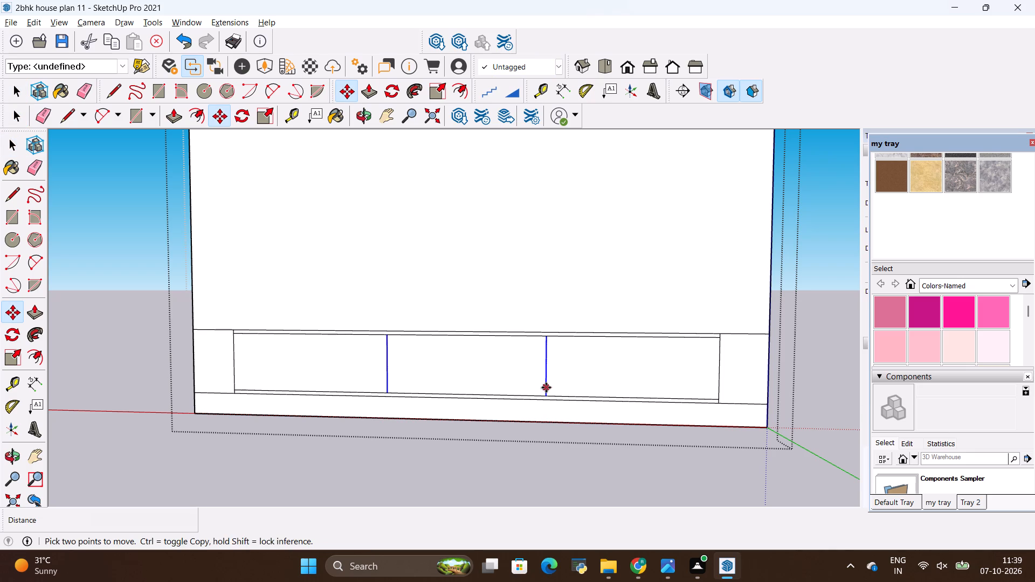
left_click(546, 385)
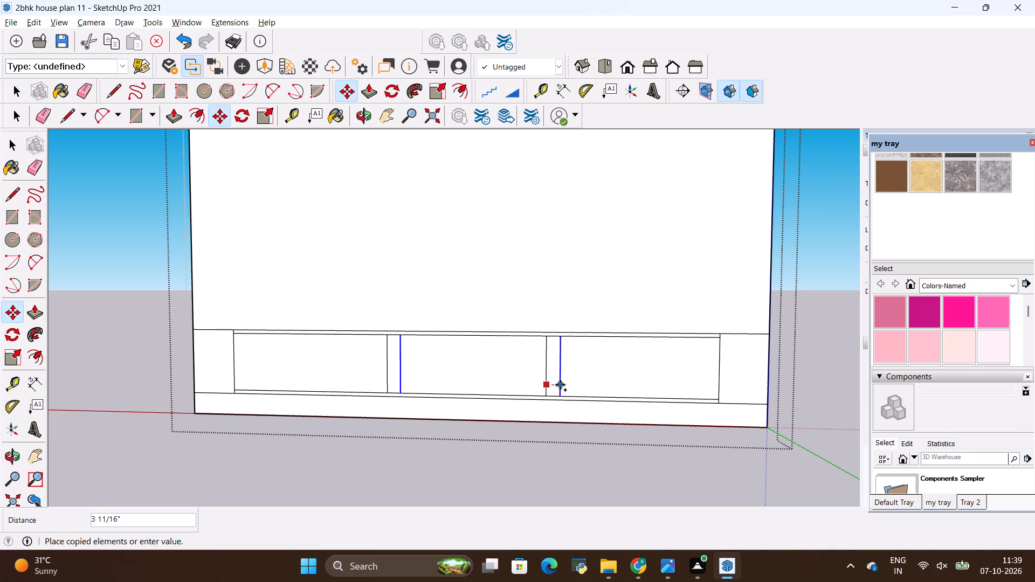
key("BackSpace")
type(".3")
key("shift+quotedbl")
key("Return")
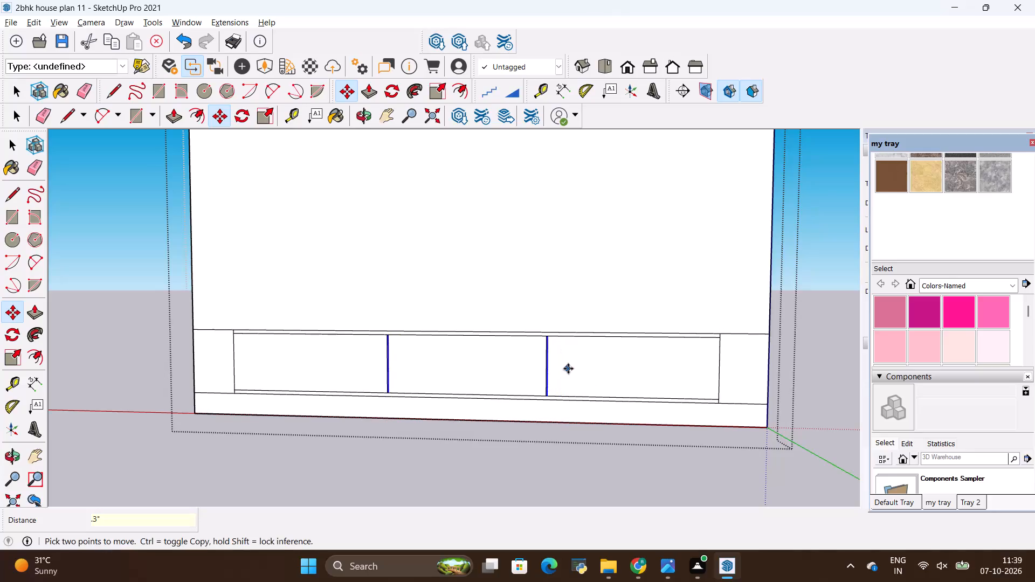
key("space")
Check the console's divided faces and compare their layout with the drawers and open niche in the reference image.
left_click(571, 293)
scroll(569, 371, "up", 4)
left_click(569, 371)
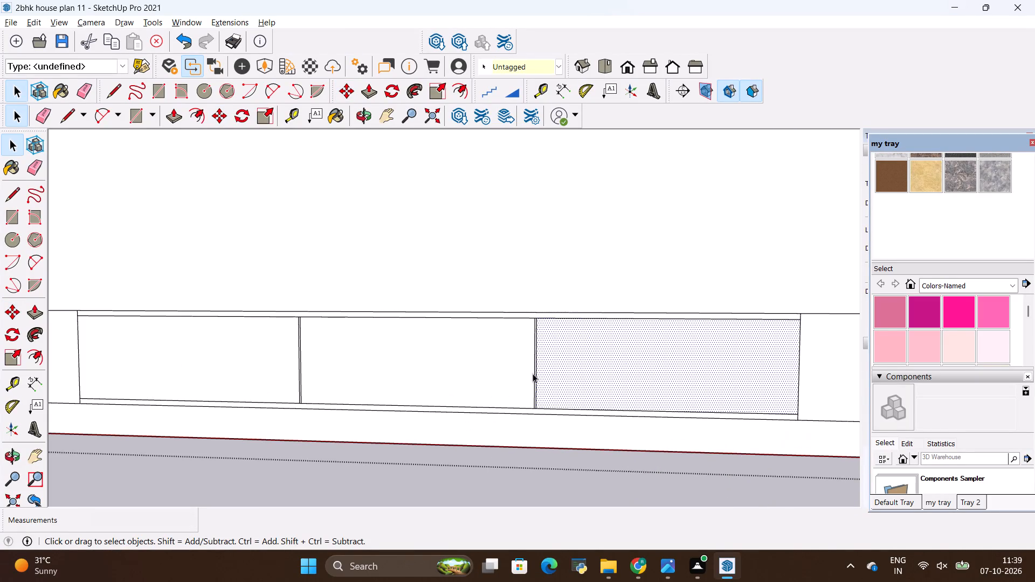
left_click(531, 373)
left_click(274, 375)
scroll(421, 334, "down", 4)
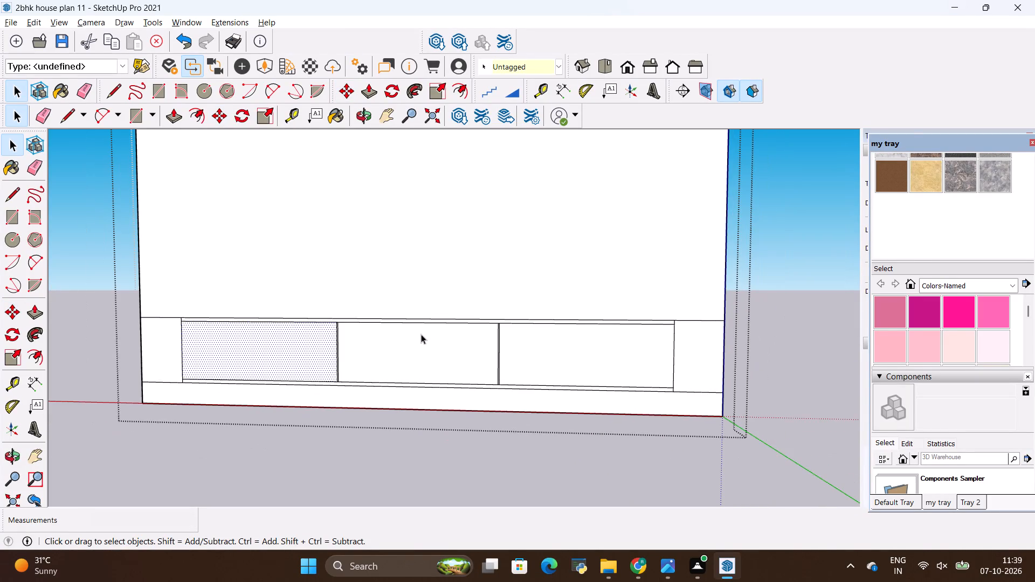
key("alt+Tab")
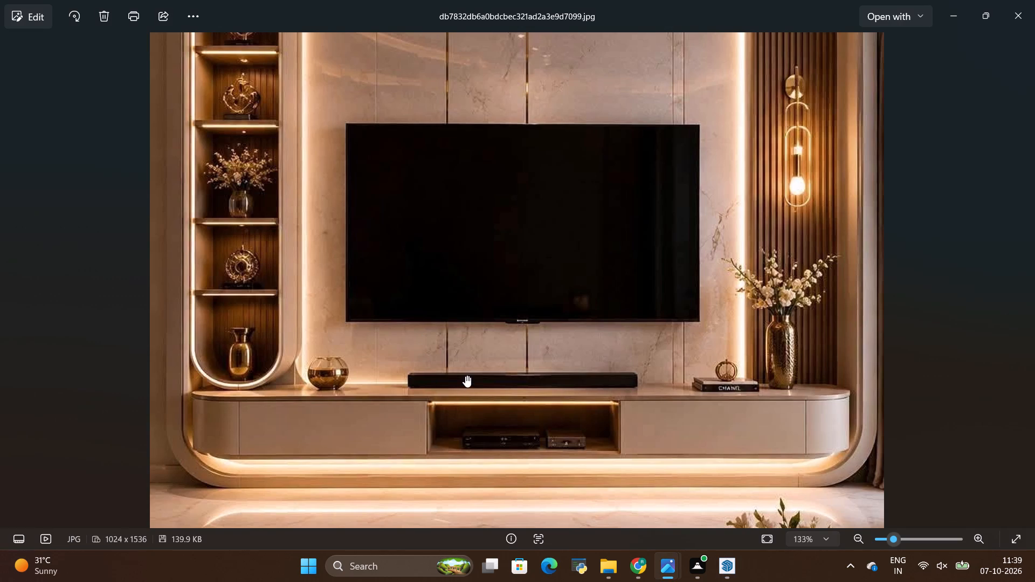
key("alt+Tab")
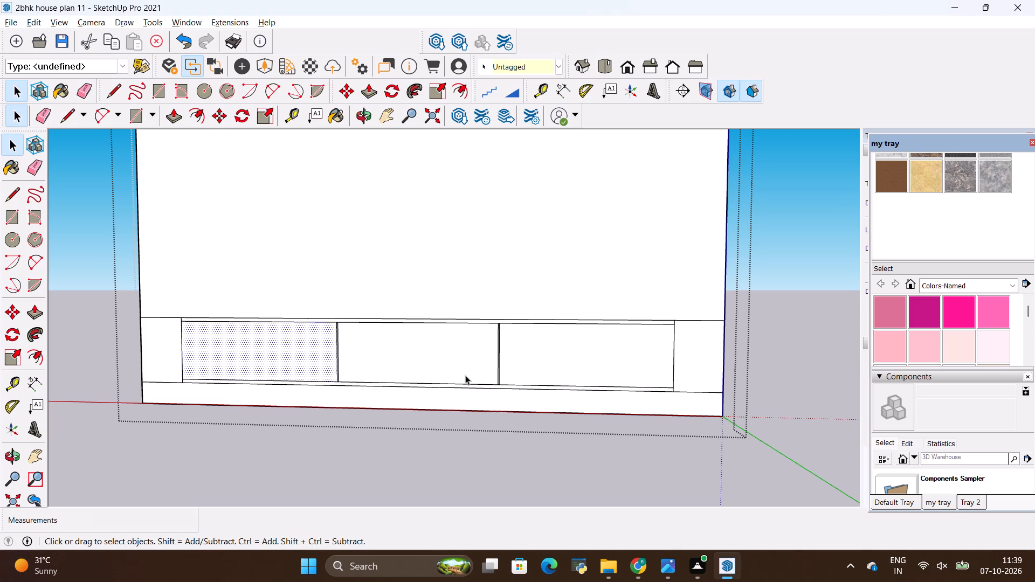
key("alt+Tab")
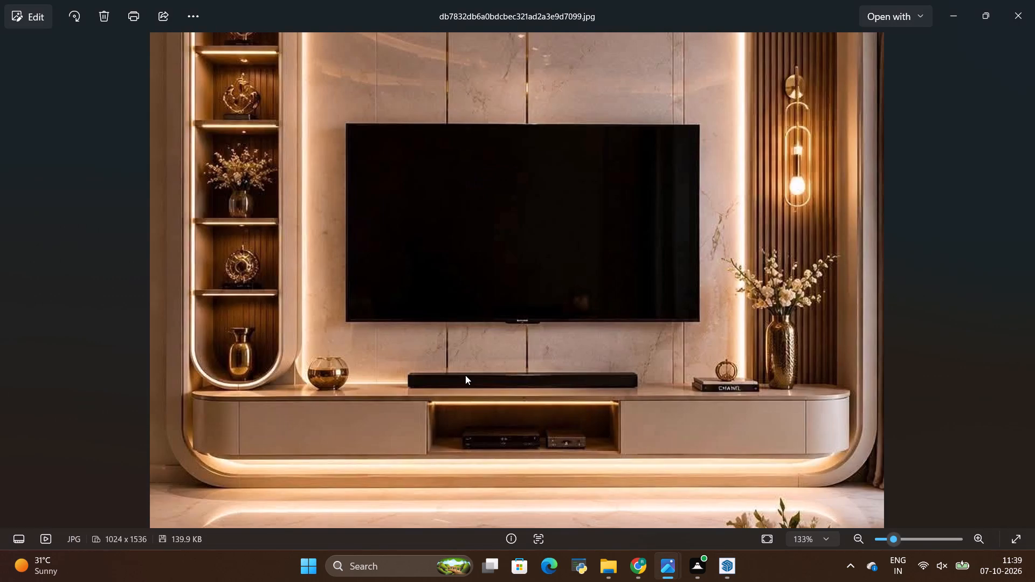
key("alt+Tab")
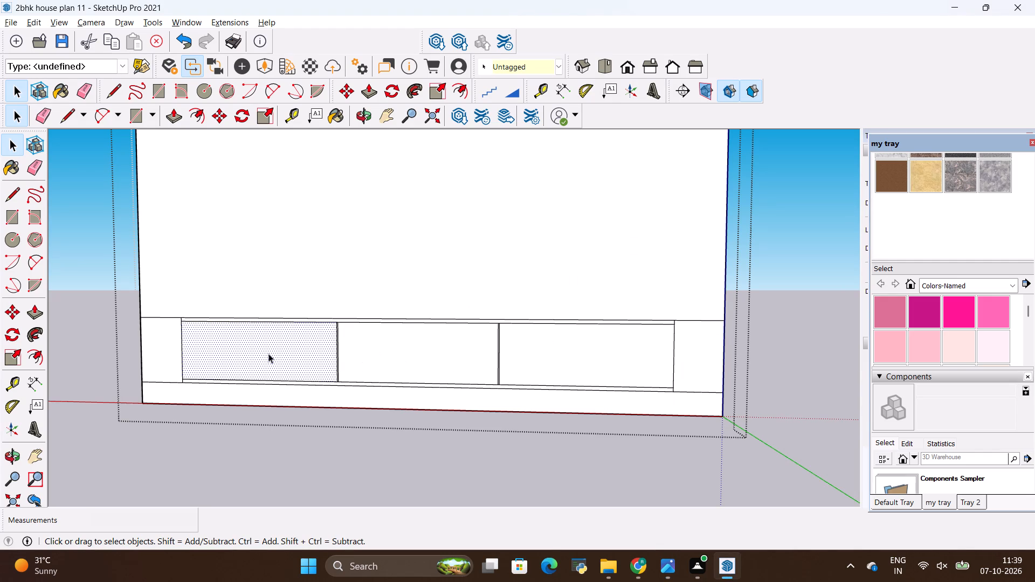
key("alt+Tab")
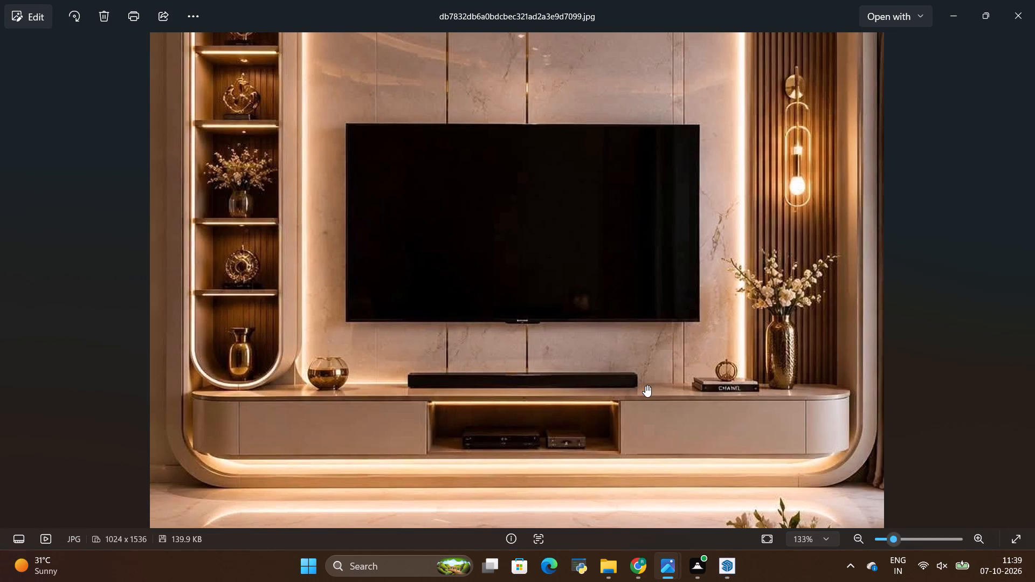
key("alt+Tab")
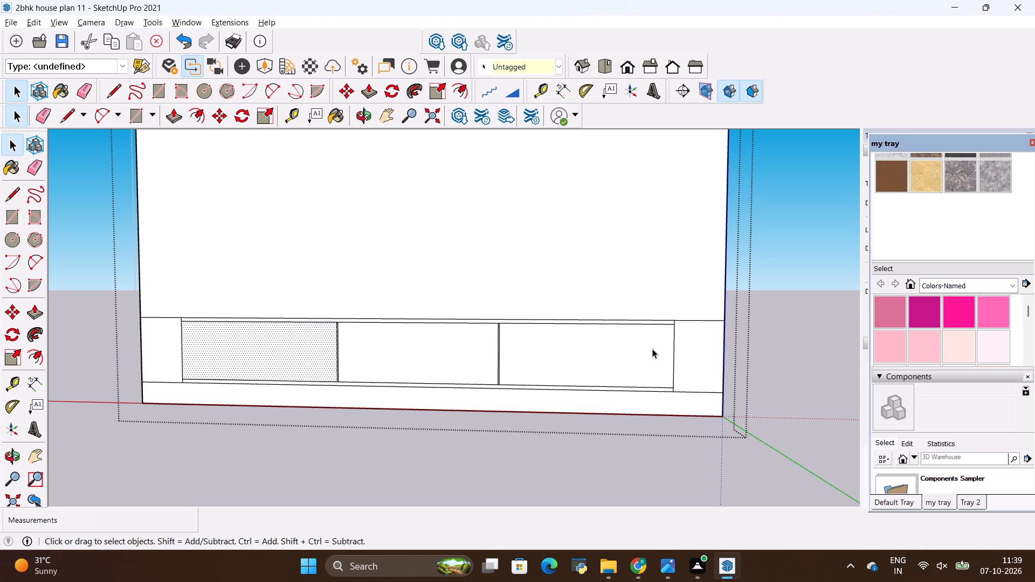
key("alt+Tab")
key("alt+Tab")
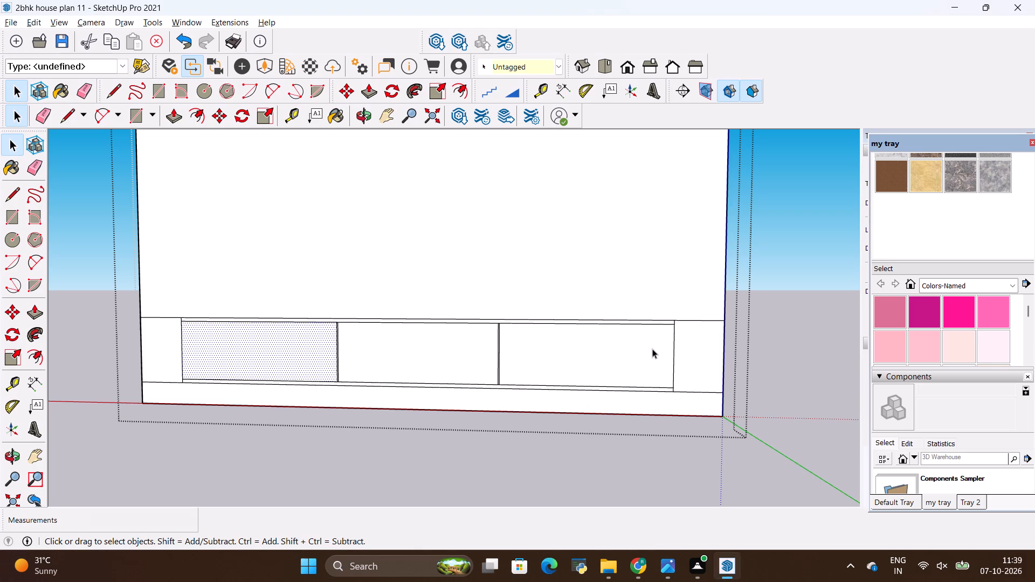
Push/Pull the right and middle section faces of the console out 18".
left_click(647, 352)
key("p")
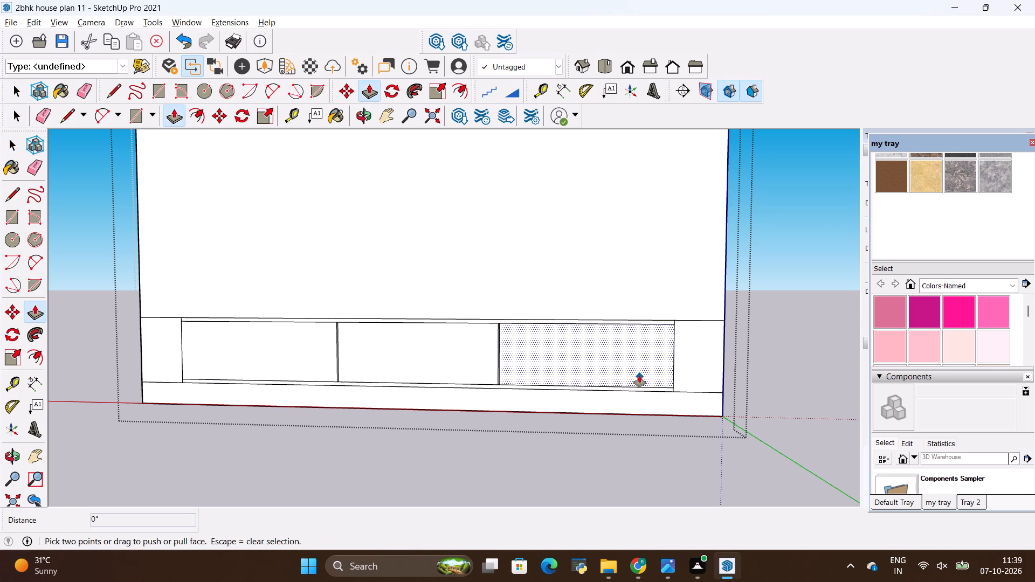
left_click(641, 372)
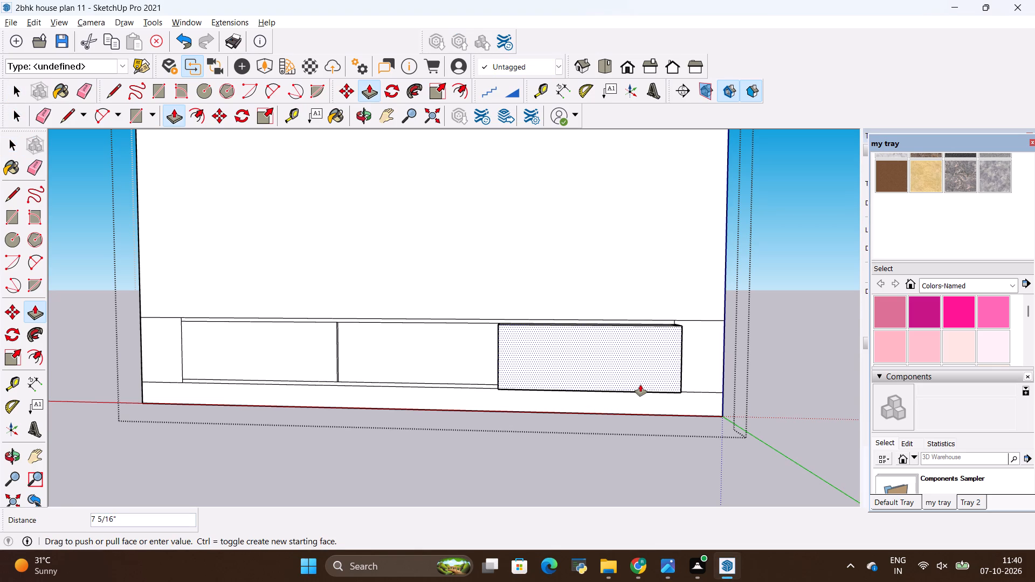
key("BackSpace")
type("18")
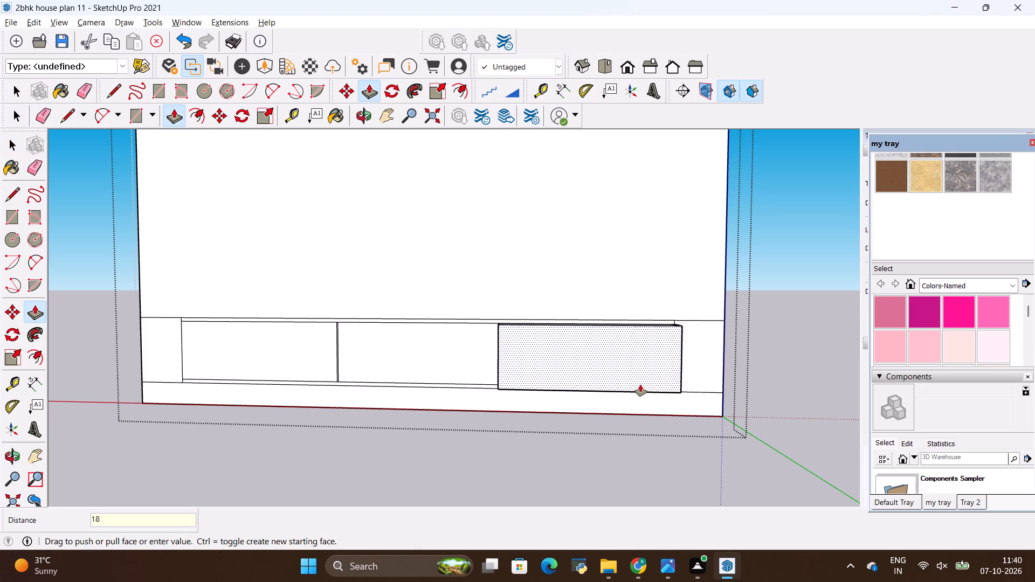
key("shift+quotedbl")
key("Return")
middle_click_drag(635, 304, 642, 491)
scroll(629, 453, "down", 6)
double_click(501, 368)
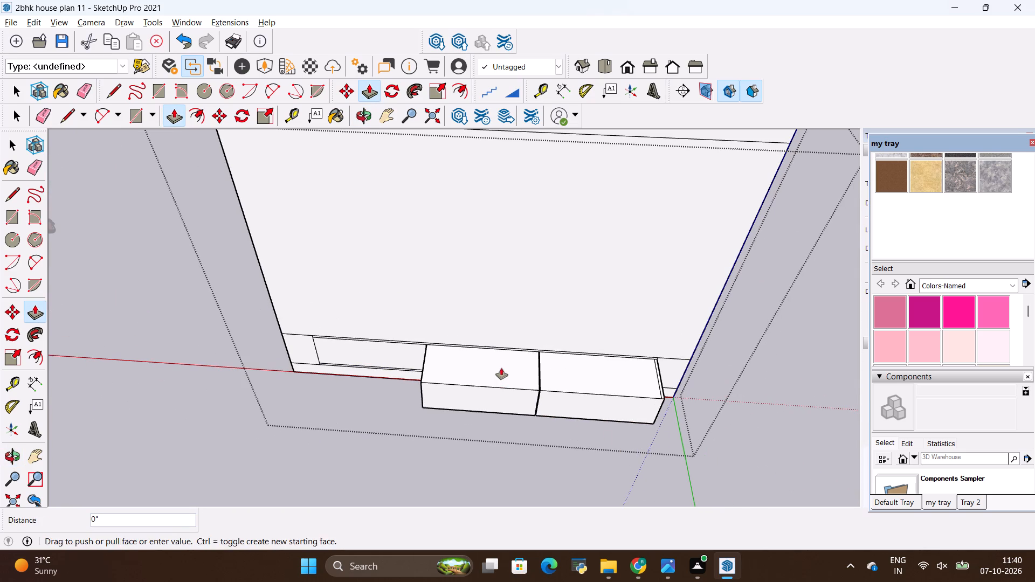
Pull both thin gap strips and the left section face out by the same 18".
scroll(530, 349, "up", 16)
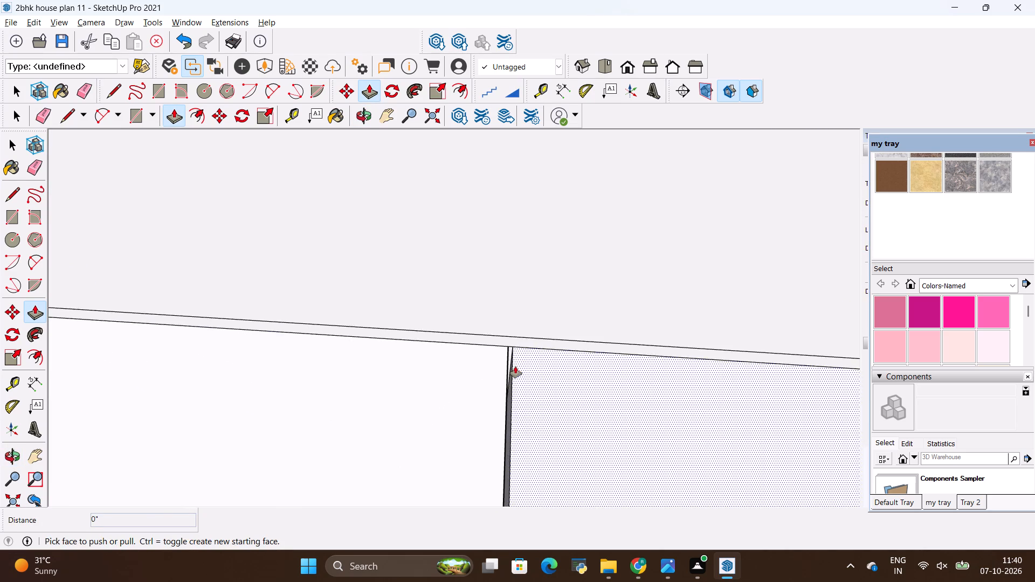
scroll(515, 366, "up", 9)
double_click(508, 348)
scroll(553, 345, "down", 9)
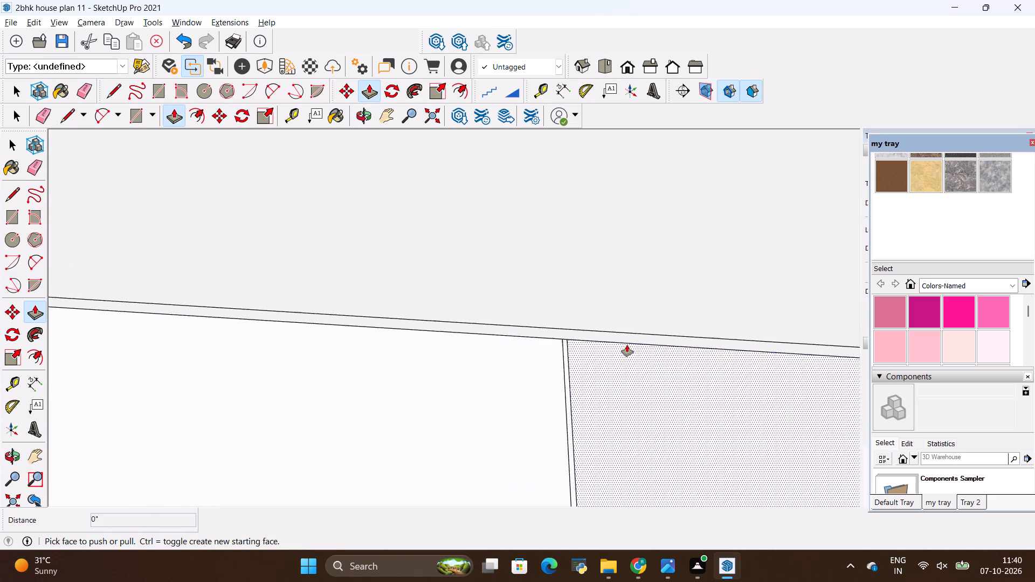
scroll(627, 345, "down", 9)
middle_click_drag(388, 382, 526, 318)
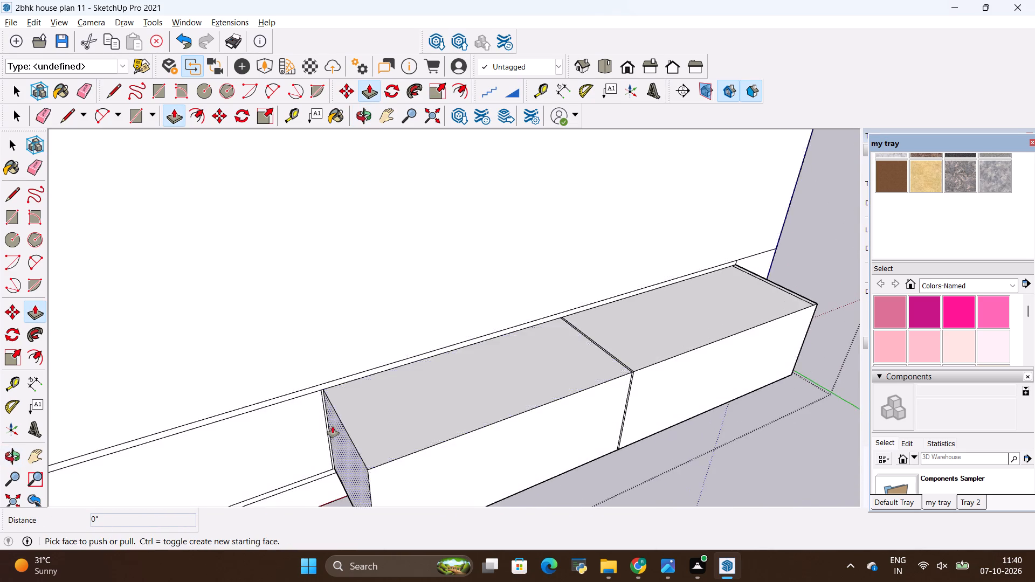
scroll(325, 435, "up", 12)
double_click(334, 362)
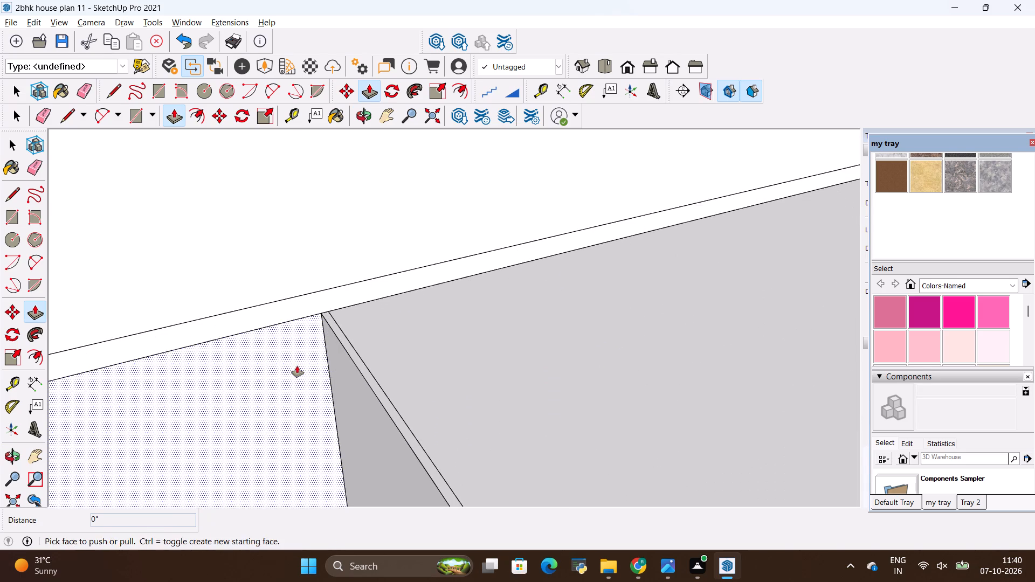
double_click(297, 366)
scroll(350, 264, "down", 5)
scroll(434, 220, "down", 16)
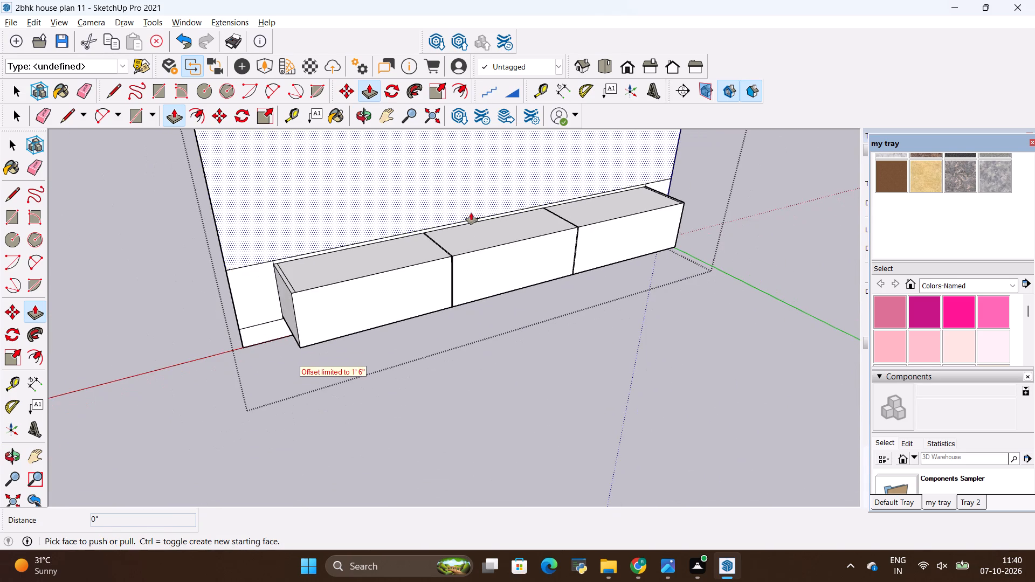
Pull the two end sections of the console out by the same 18", following the reference image.
middle_click_drag(635, 371, 357, 346)
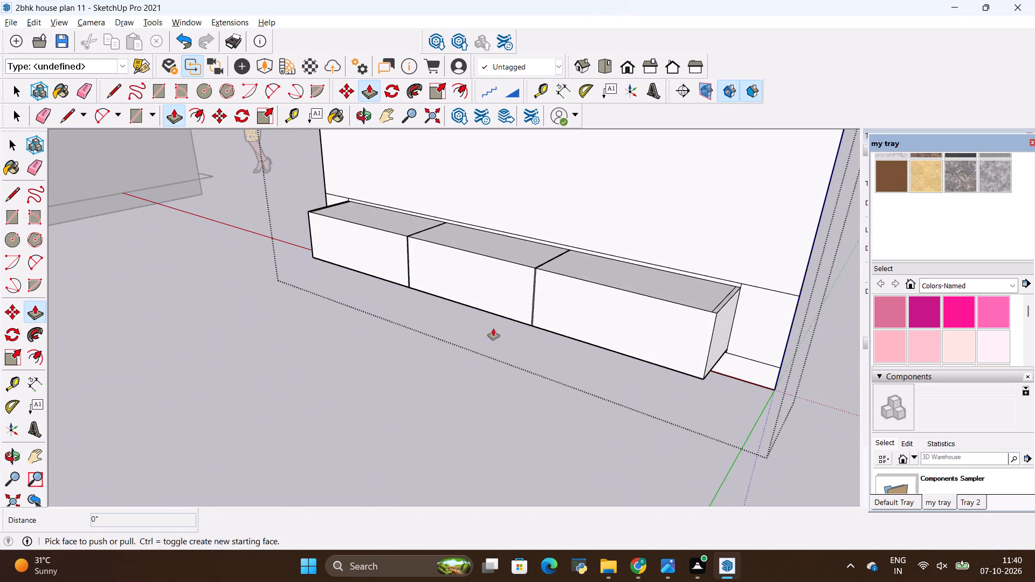
key("alt+Tab")
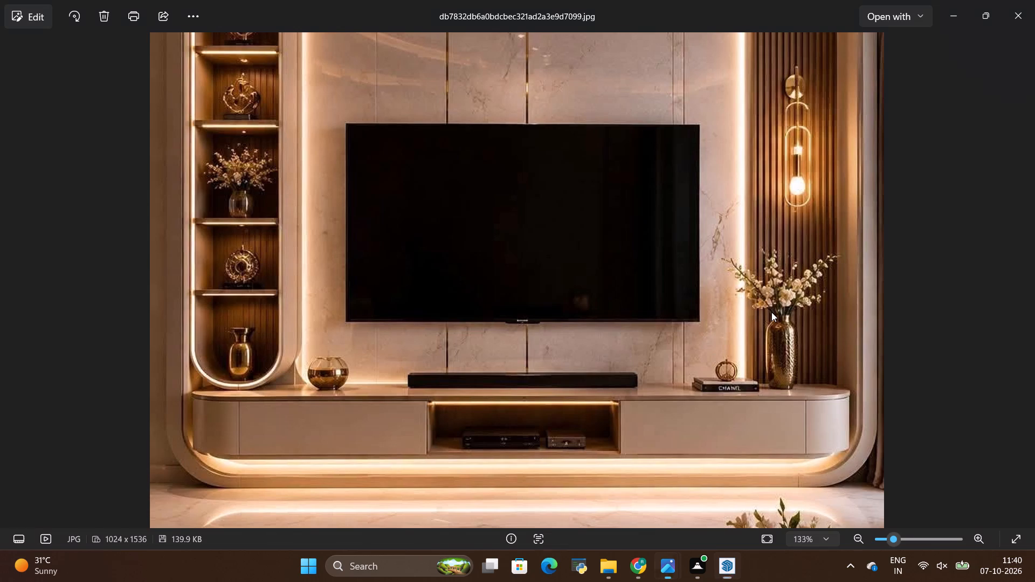
key("alt+Tab")
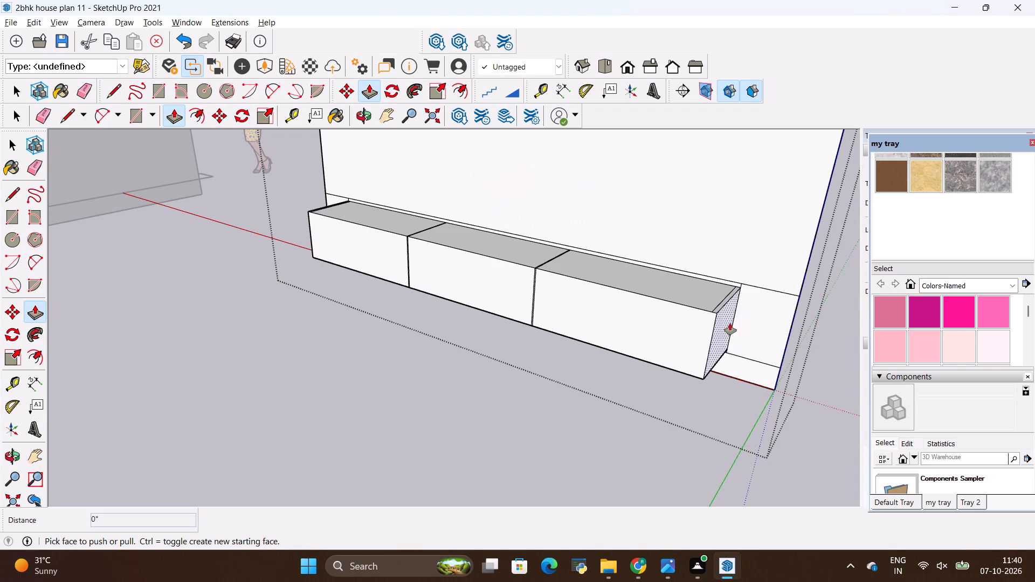
middle_click_drag(679, 336, 728, 369)
double_click(770, 299)
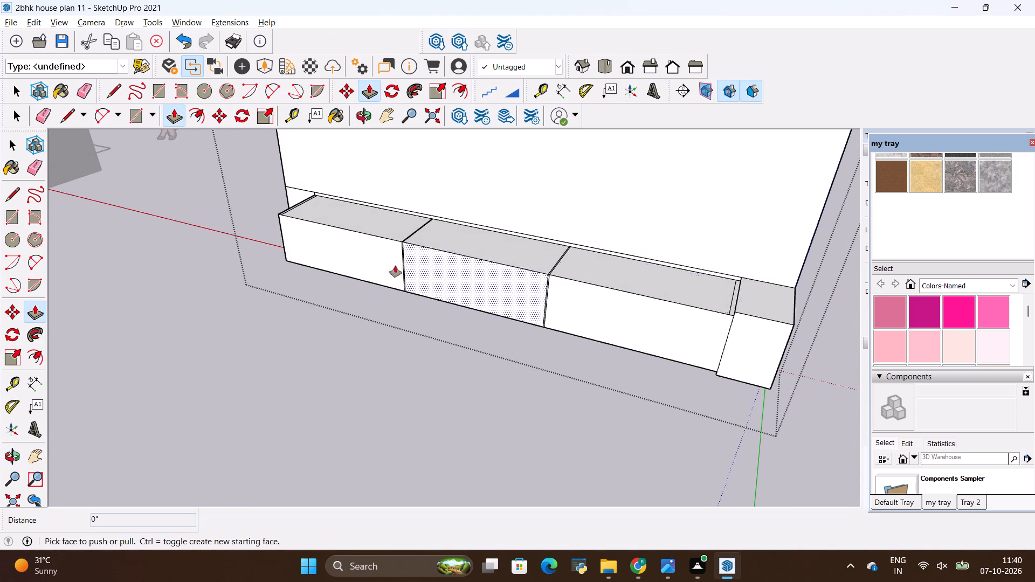
double_click(297, 195)
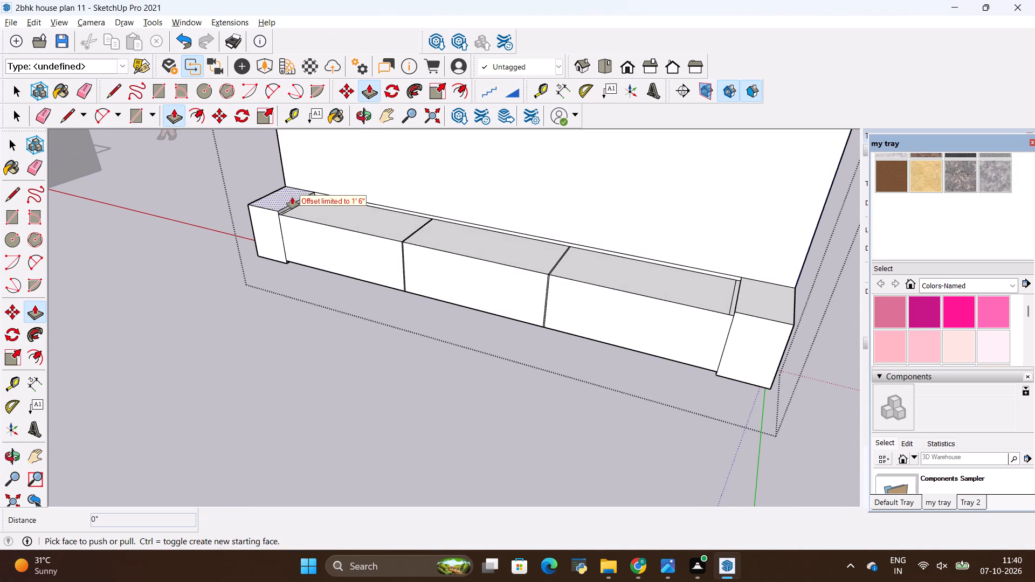
Push the undersides of both end blocks up 1", flush with the underside of the middle sections.
middle_click_drag(395, 370, 514, 379)
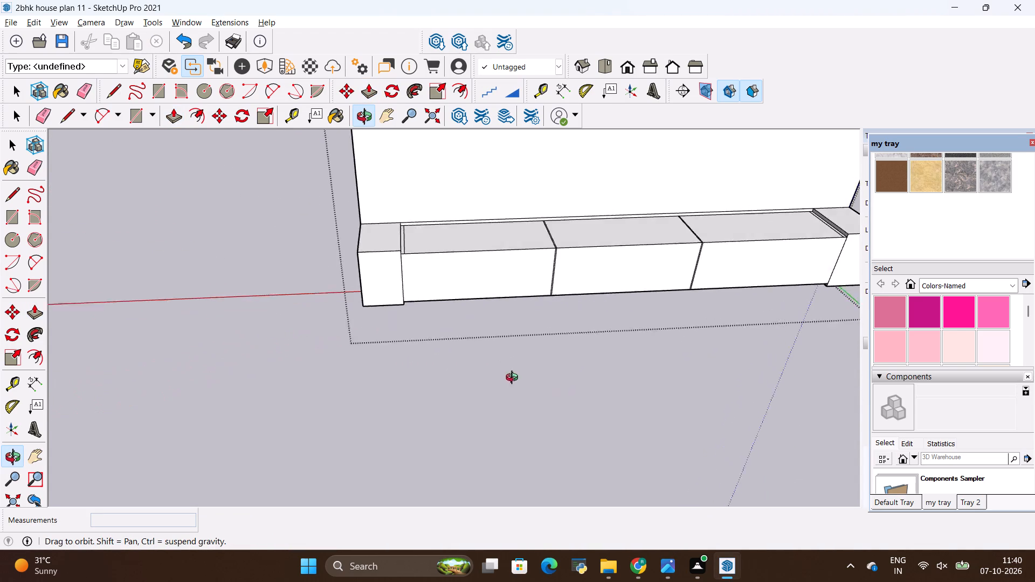
middle_click_drag(514, 379, 509, 378)
middle_click_drag(456, 369, 443, 368)
middle_click_drag(353, 368, 275, 368)
scroll(350, 237, "up", 13)
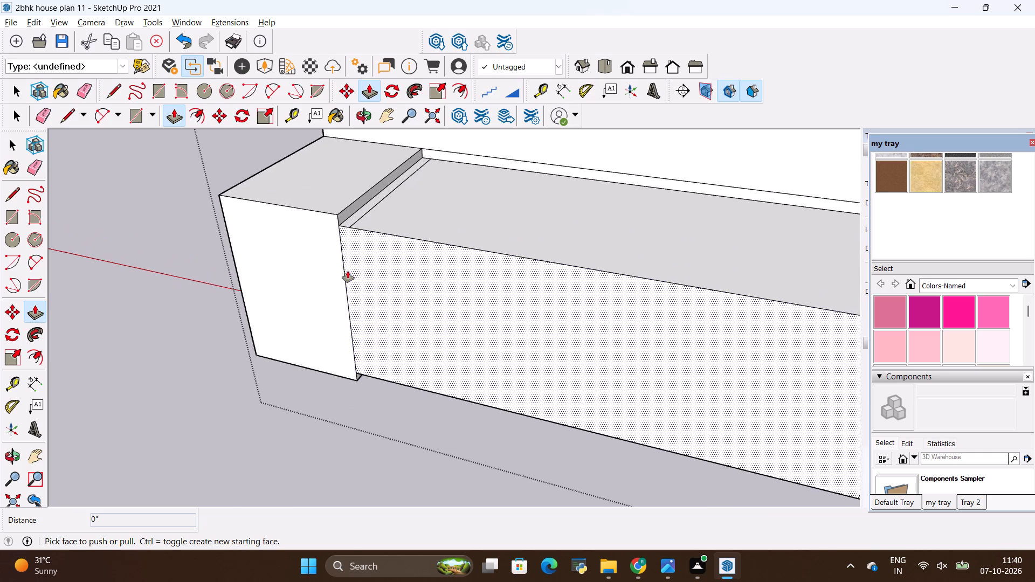
scroll(348, 271, "up", 7)
scroll(344, 286, "down", 6)
middle_click_drag(436, 418, 561, 248)
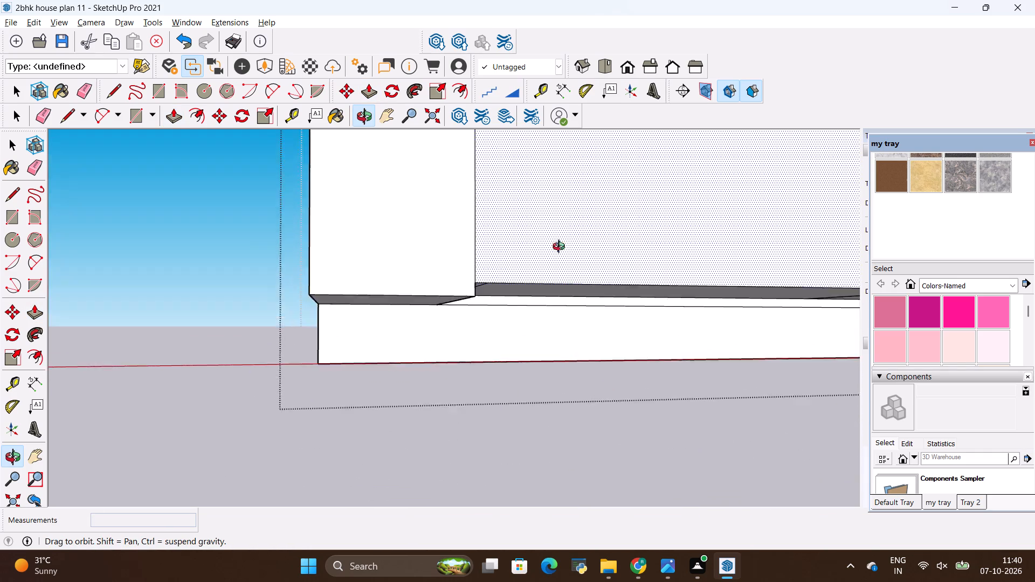
middle_click_drag(561, 248, 452, 214)
left_click(358, 279)
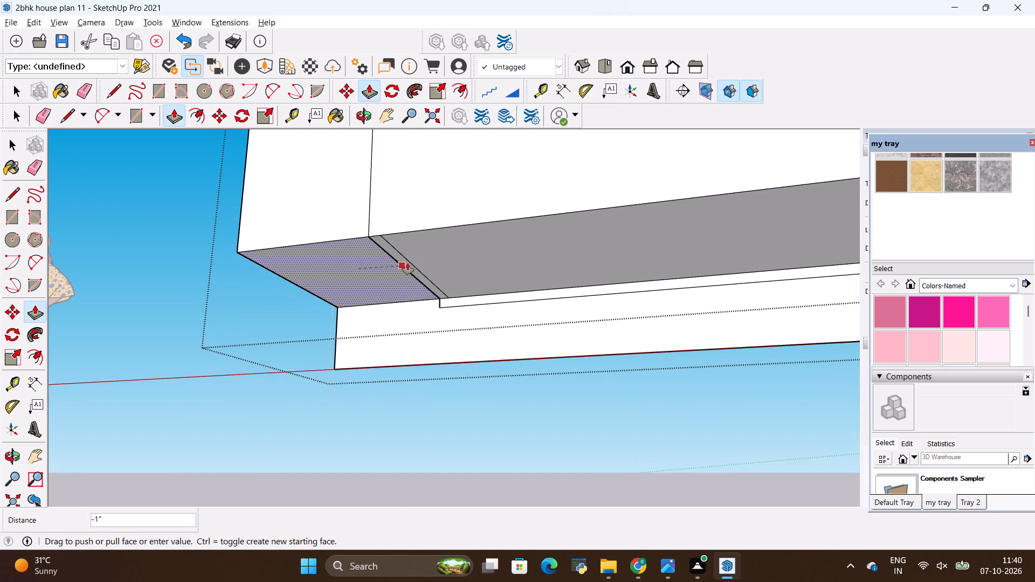
left_click(447, 256)
scroll(327, 298, "down", 12)
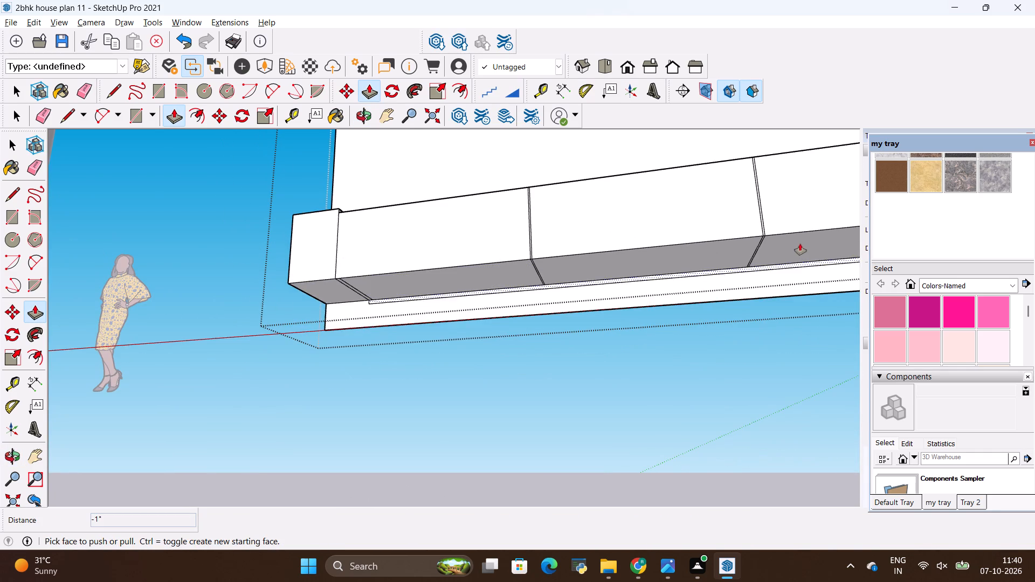
scroll(591, 250, "down", 5)
scroll(786, 246, "down", 4)
left_click(849, 238)
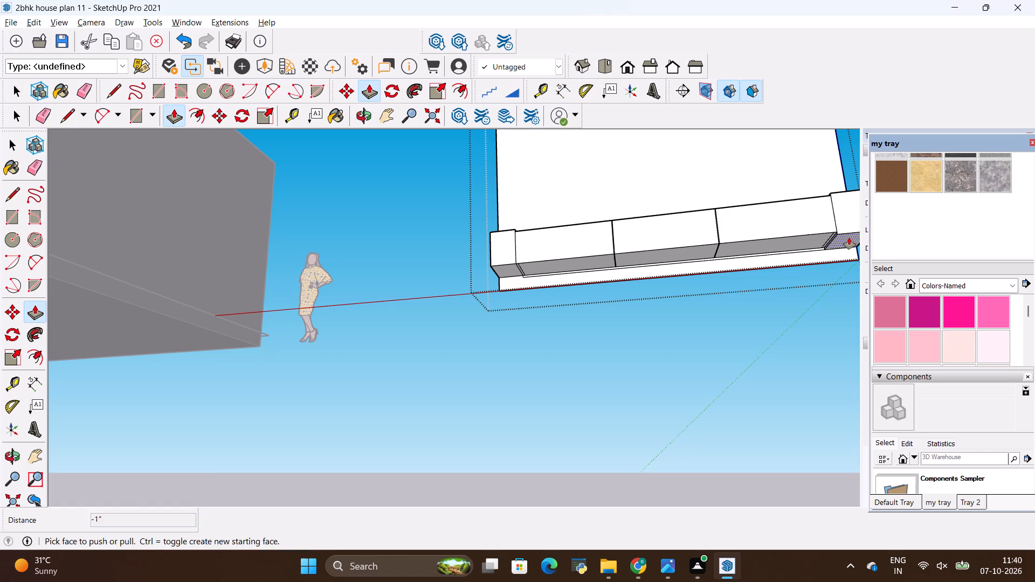
left_click(751, 248)
scroll(609, 282, "up", 10)
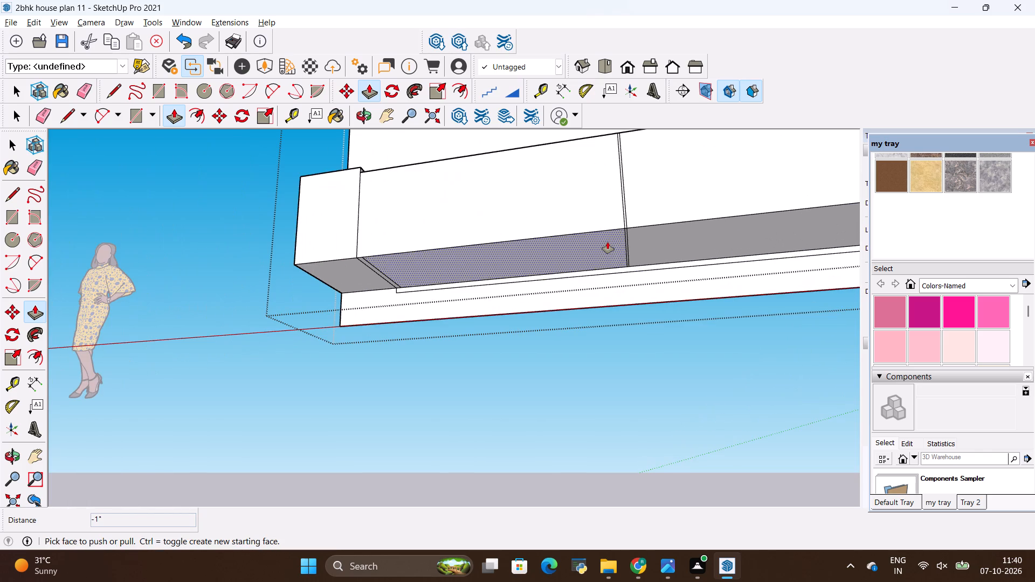
Pull the thin strip beneath the three middle sections out 1' 6", level with their fronts.
key("alt+Tab")
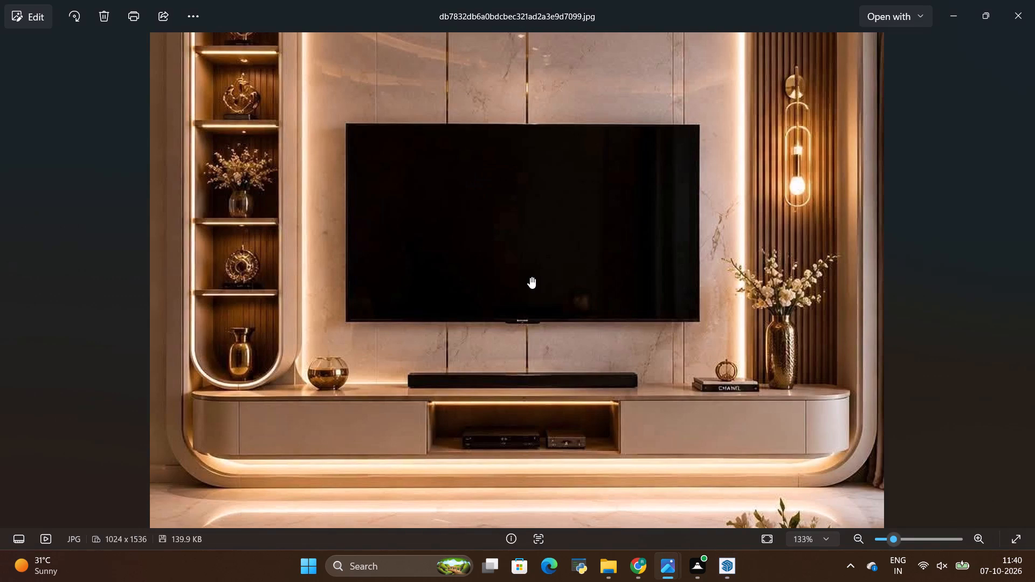
key("alt+Tab")
scroll(527, 277, "up", 5)
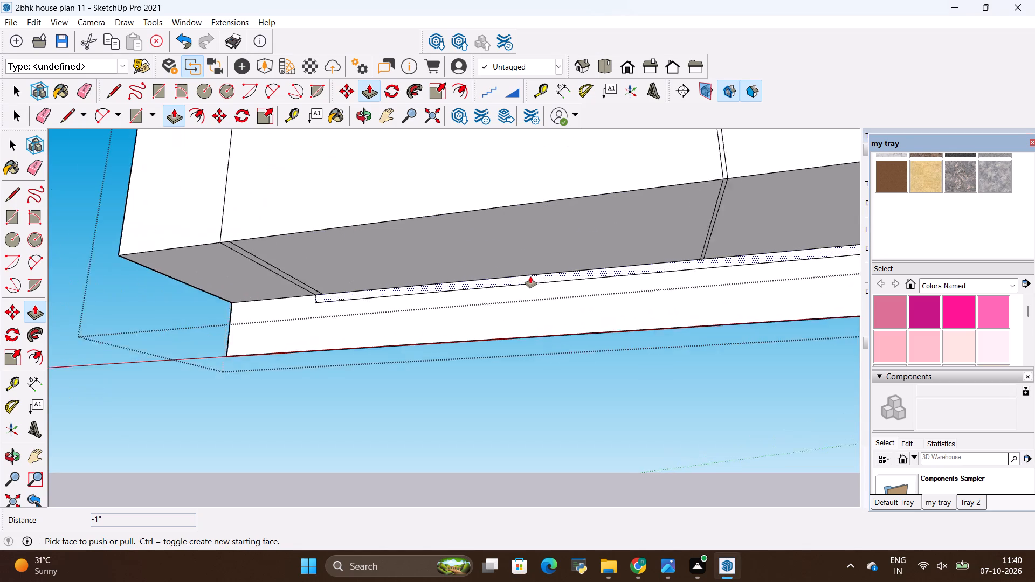
scroll(530, 276, "up", 3)
left_click(535, 276)
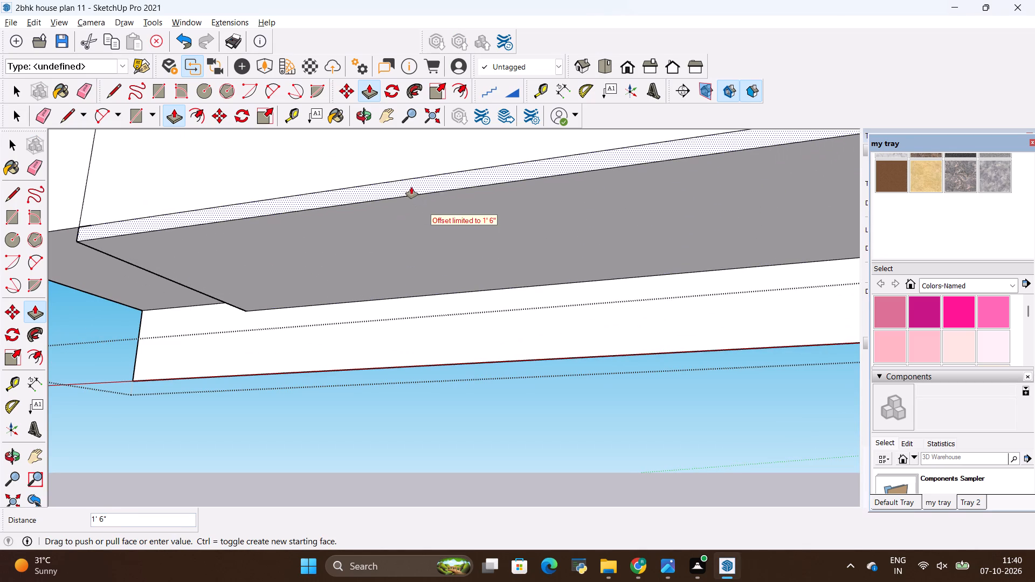
left_click(411, 187)
Pull the thin strip above the three middle sections out by the same 1' 6".
scroll(477, 314, "down", 5)
middle_click_drag(458, 258, 481, 387)
scroll(486, 380, "down", 5)
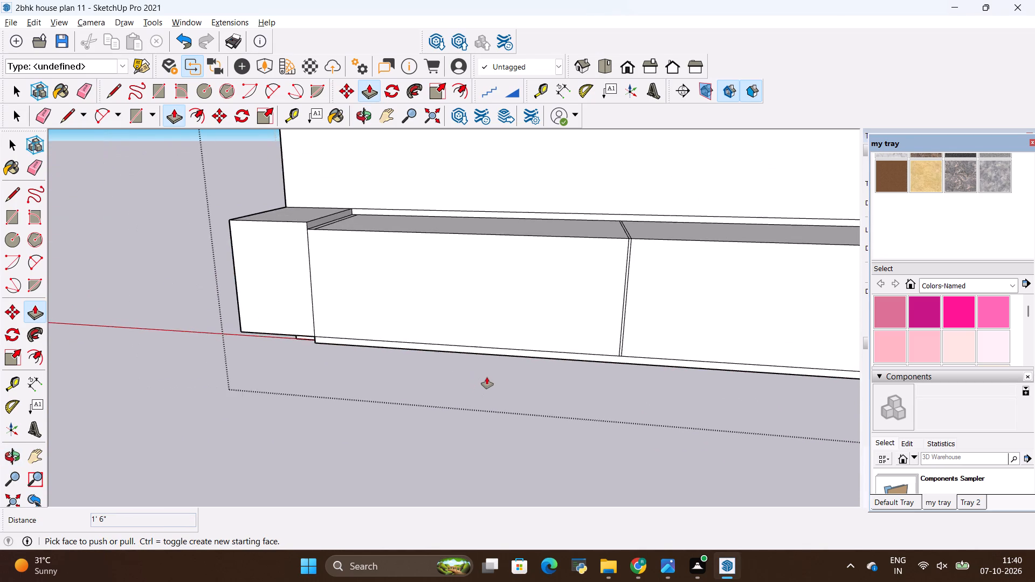
scroll(488, 376, "down", 10)
middle_click_drag(657, 459, 641, 393)
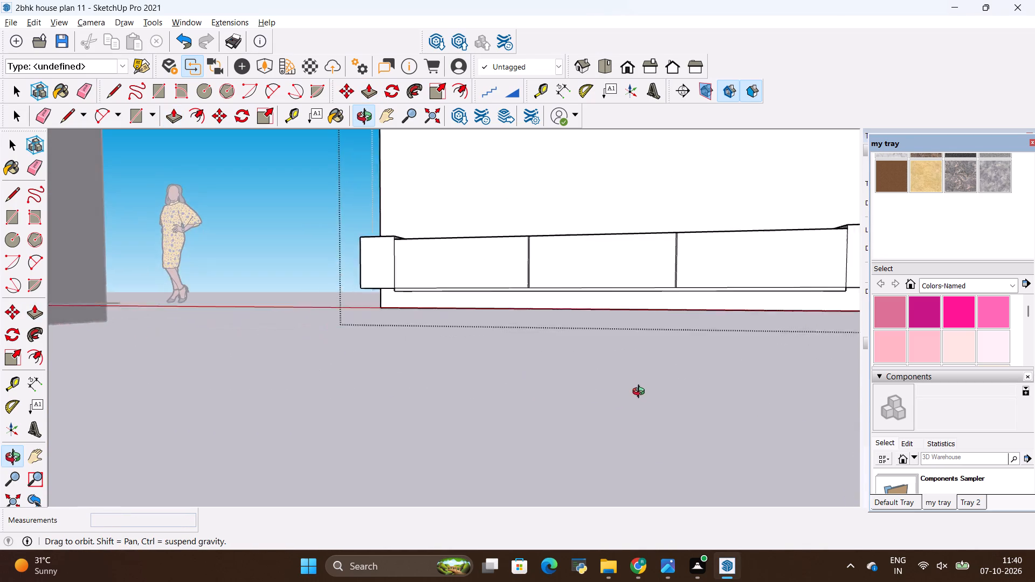
middle_click_drag(641, 393, 640, 390)
scroll(641, 389, "down", 4)
scroll(771, 247, "up", 7)
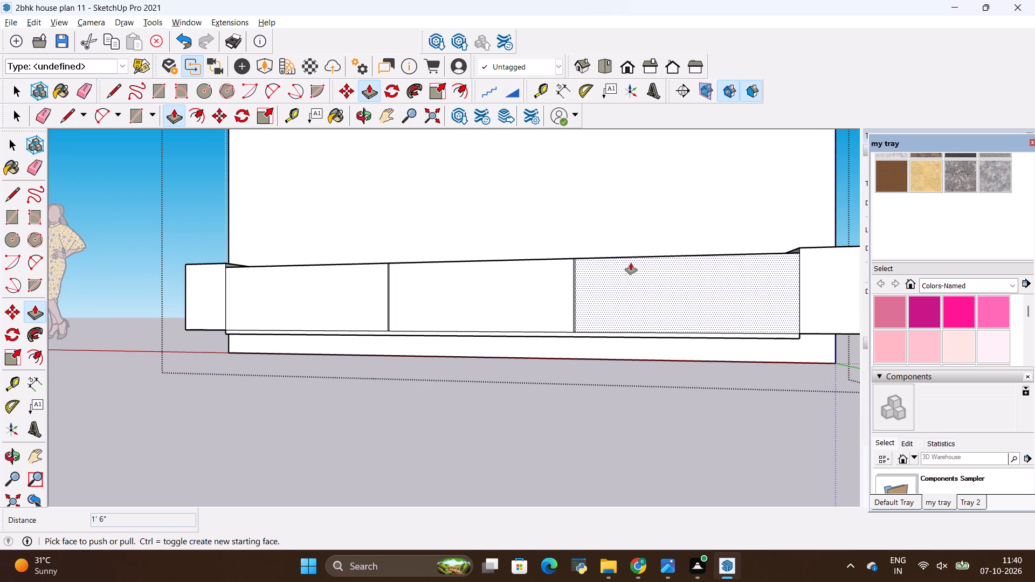
middle_click_drag(630, 266, 690, 332)
scroll(565, 264, "up", 4)
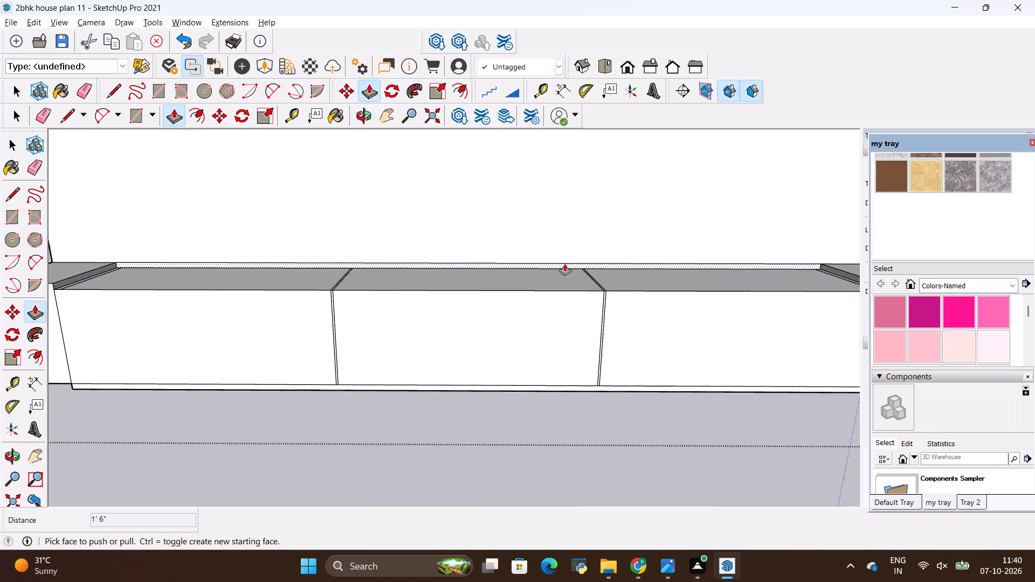
scroll(565, 264, "up", 4)
double_click(568, 265)
scroll(452, 370, "down", 3)
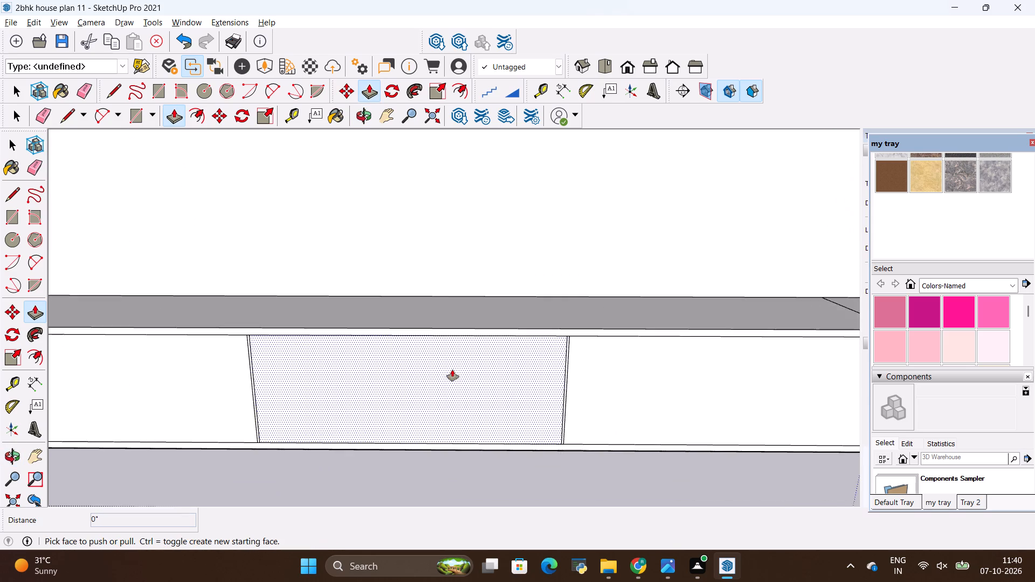
scroll(452, 370, "down", 7)
Compare the extruded console's fronts, top and end blocks with the console in the reference image.
middle_click_drag(495, 436, 512, 376)
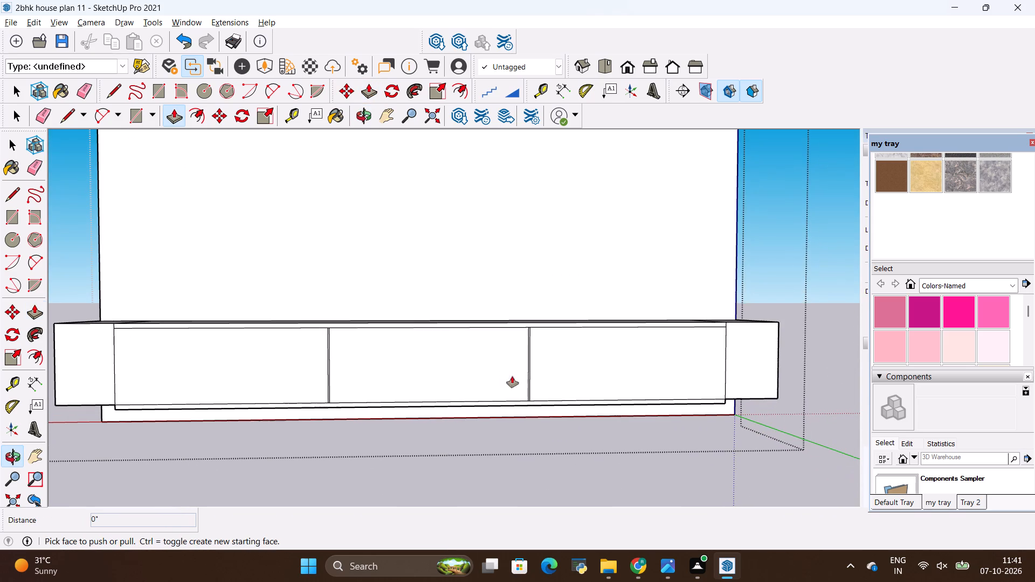
key("alt+Tab")
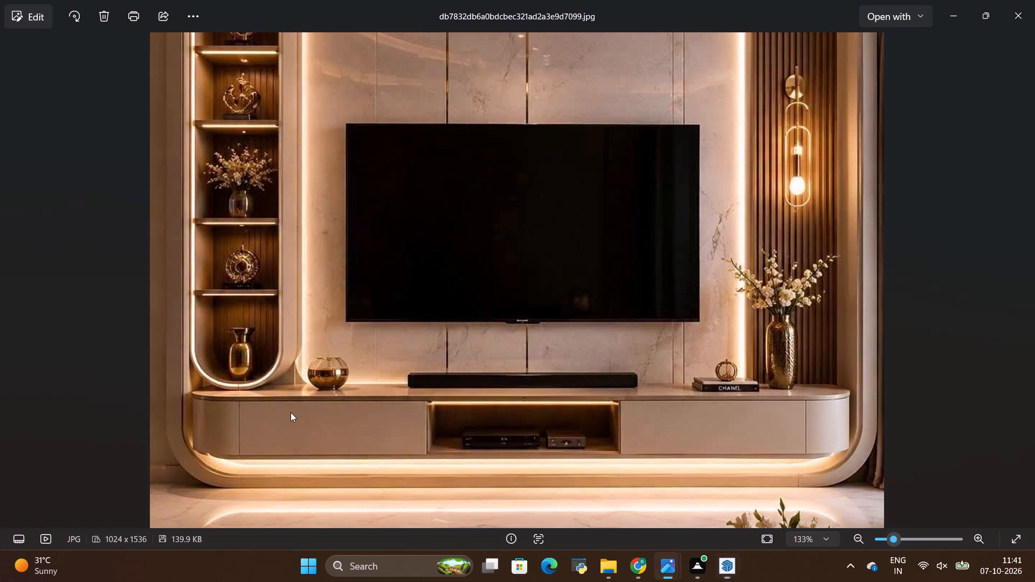
key("alt+Tab")
middle_click_drag(730, 347, 733, 391)
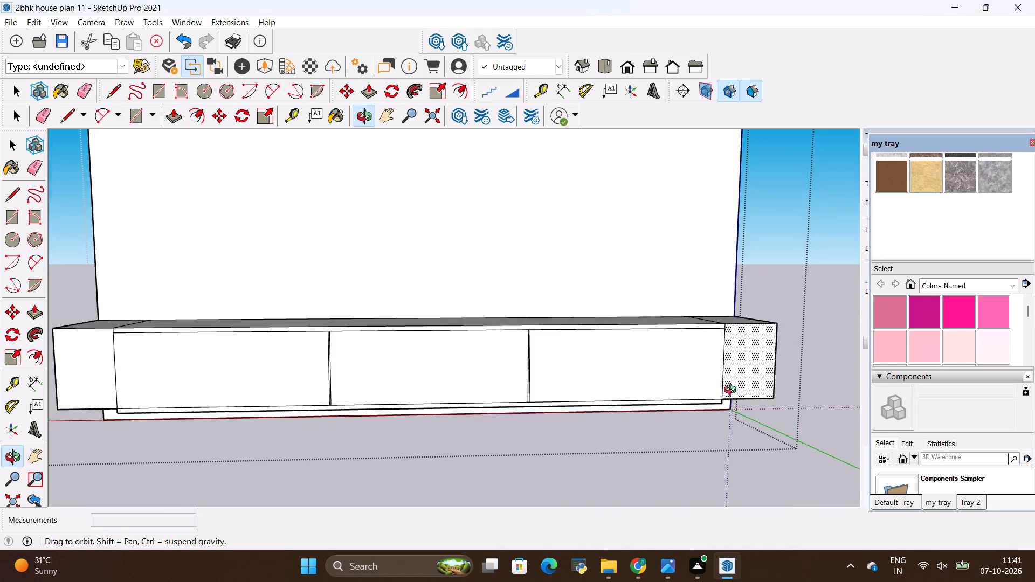
middle_click_drag(733, 391, 734, 486)
key("alt+Tab")
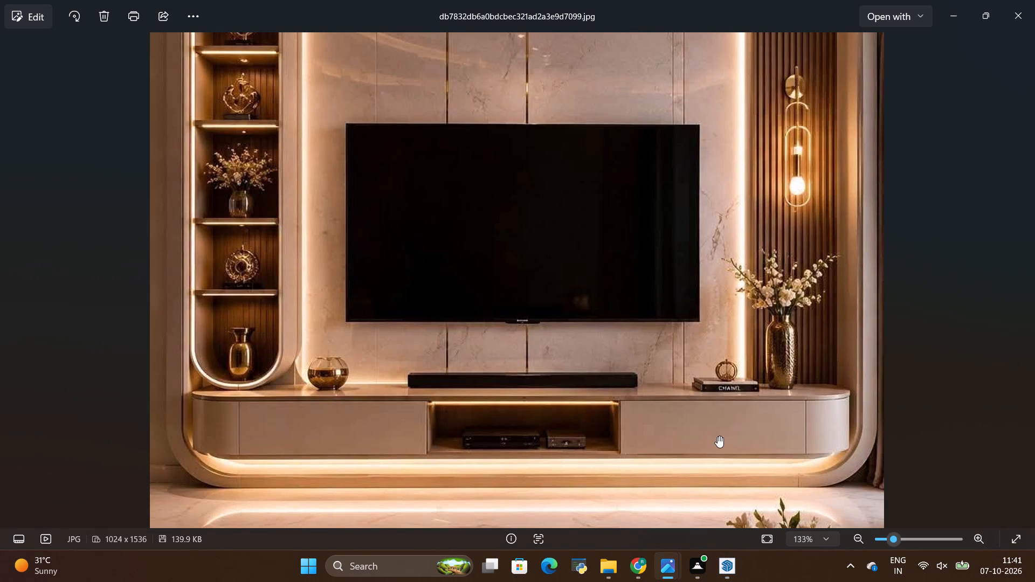
key("alt+Tab")
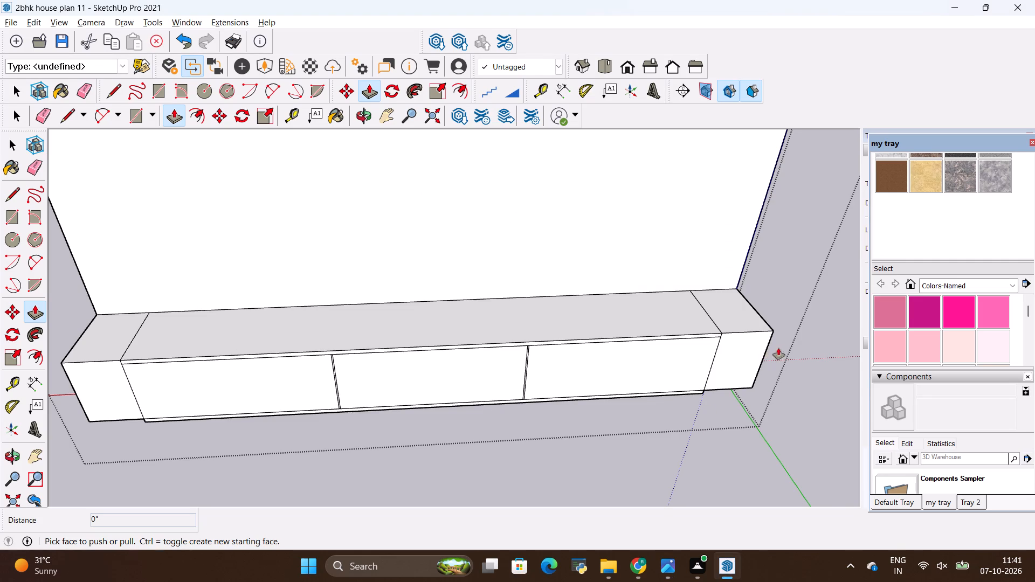
scroll(679, 297, "up", 2)
scroll(735, 352, "up", 1)
middle_click_drag(735, 352, 664, 427)
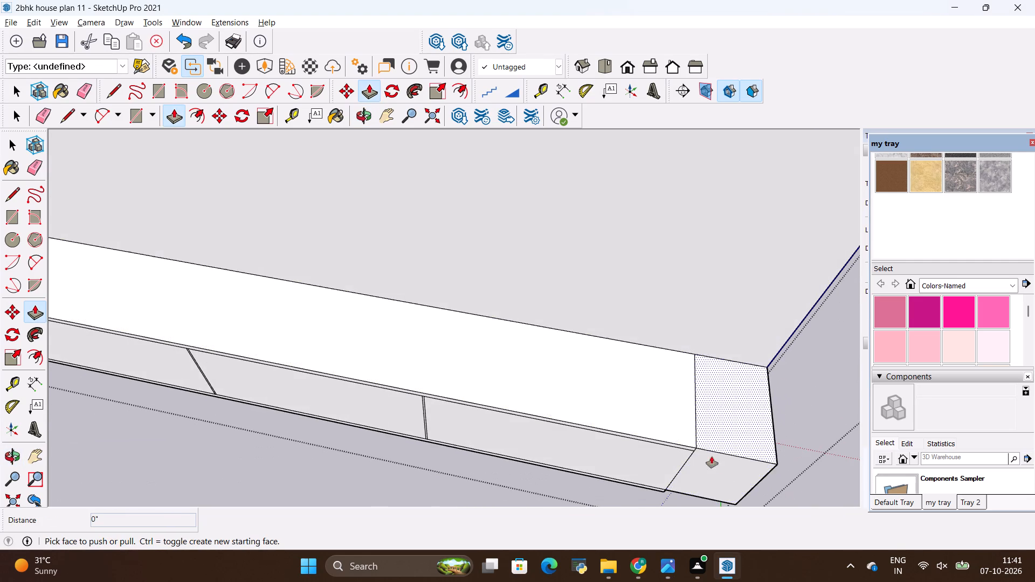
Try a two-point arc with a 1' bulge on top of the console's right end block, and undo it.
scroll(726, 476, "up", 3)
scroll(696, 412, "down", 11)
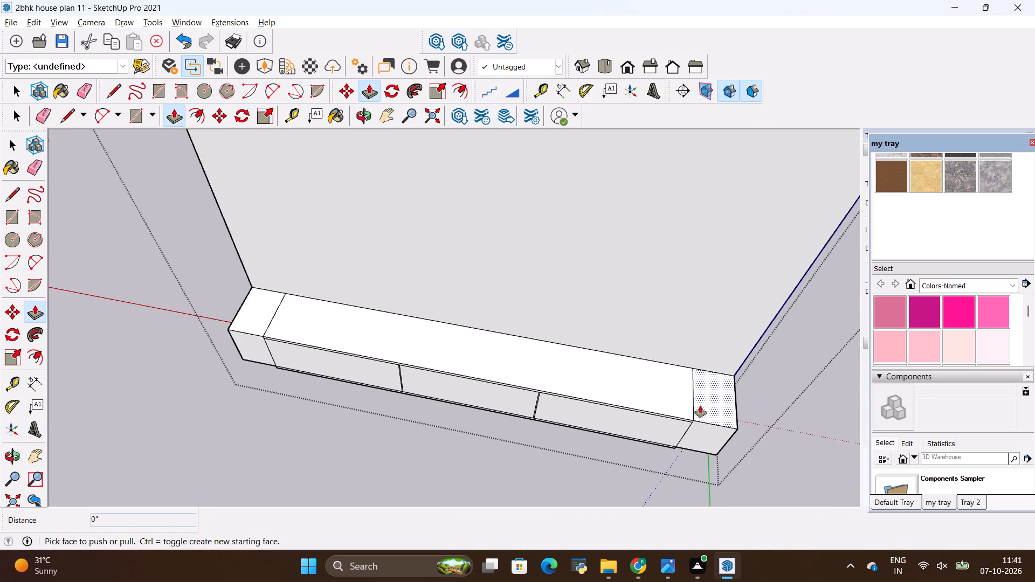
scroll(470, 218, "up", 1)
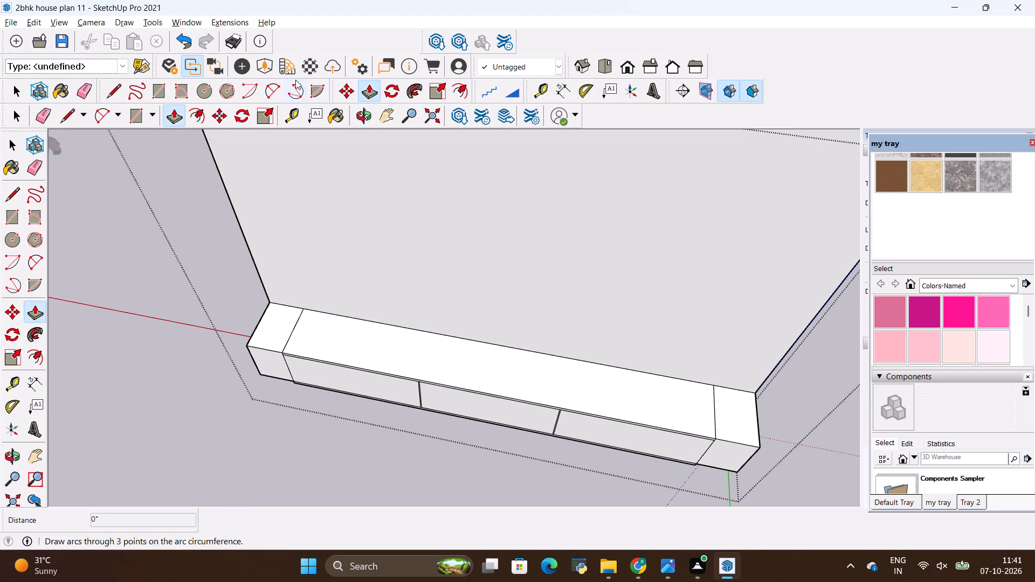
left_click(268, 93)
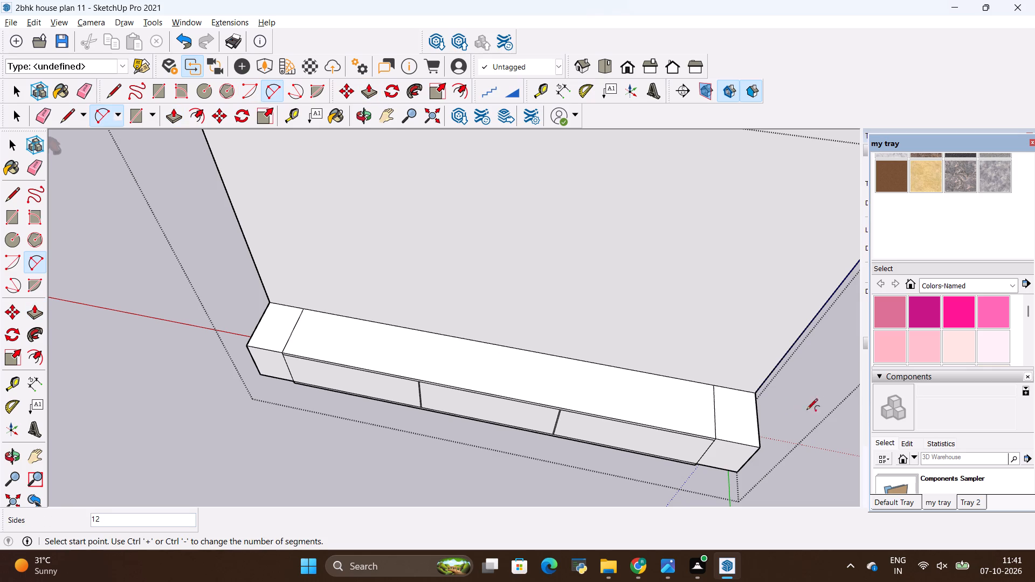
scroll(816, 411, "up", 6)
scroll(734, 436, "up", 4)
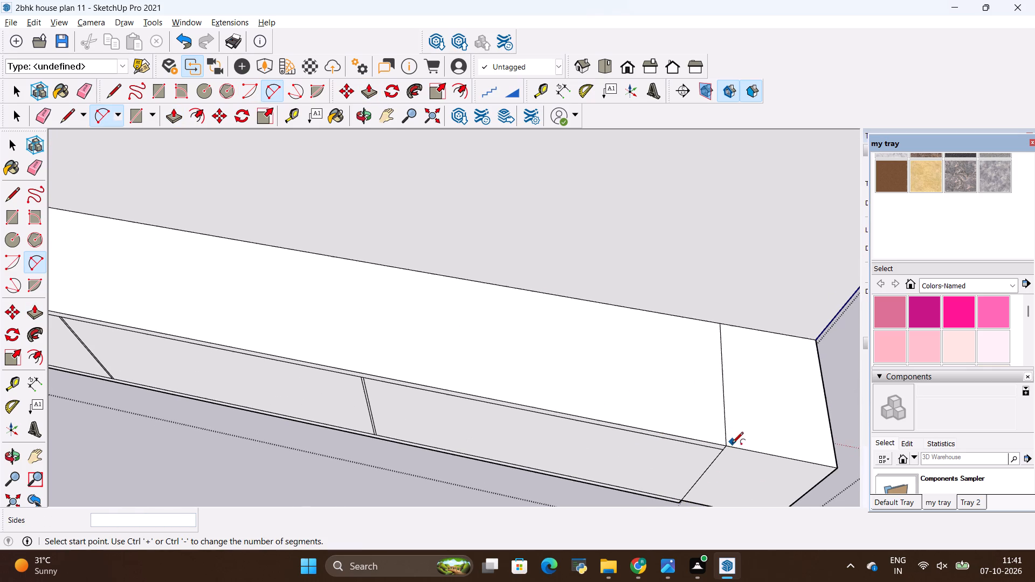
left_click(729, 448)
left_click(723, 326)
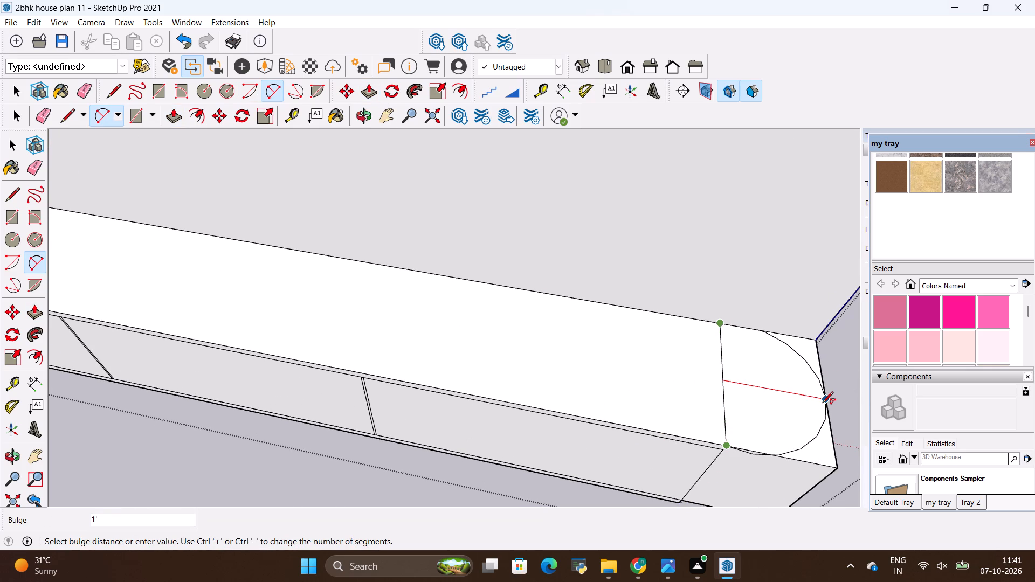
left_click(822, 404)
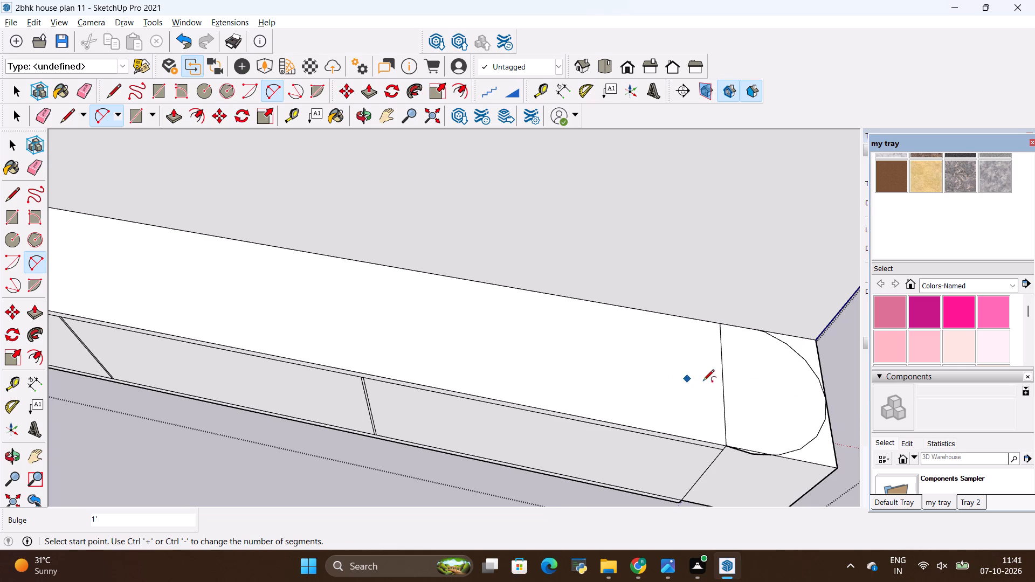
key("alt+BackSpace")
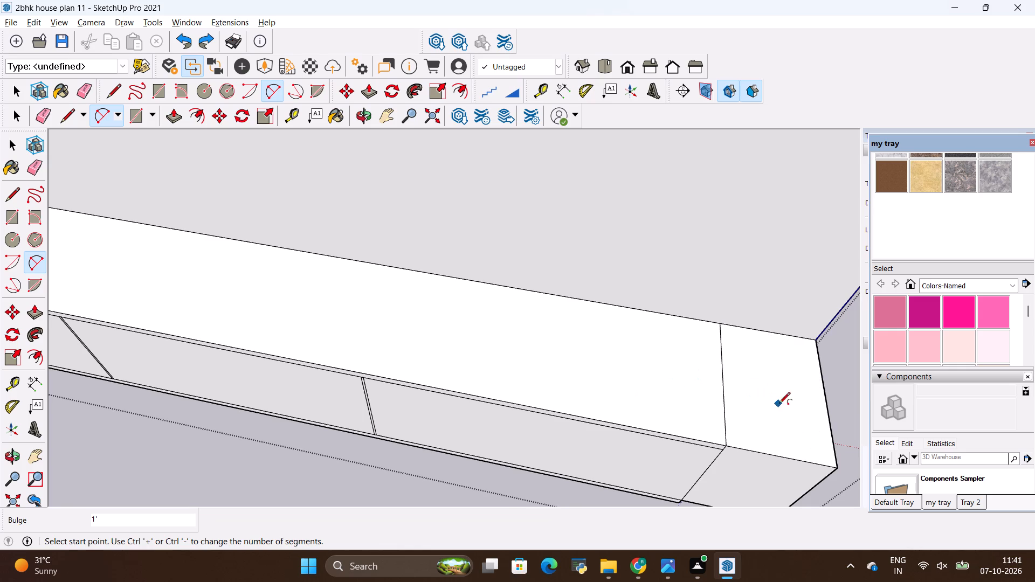
Draw a two-point arc across the top of the right end block, bulging outward about 8 1/2" from the dividing line.
left_click(724, 327)
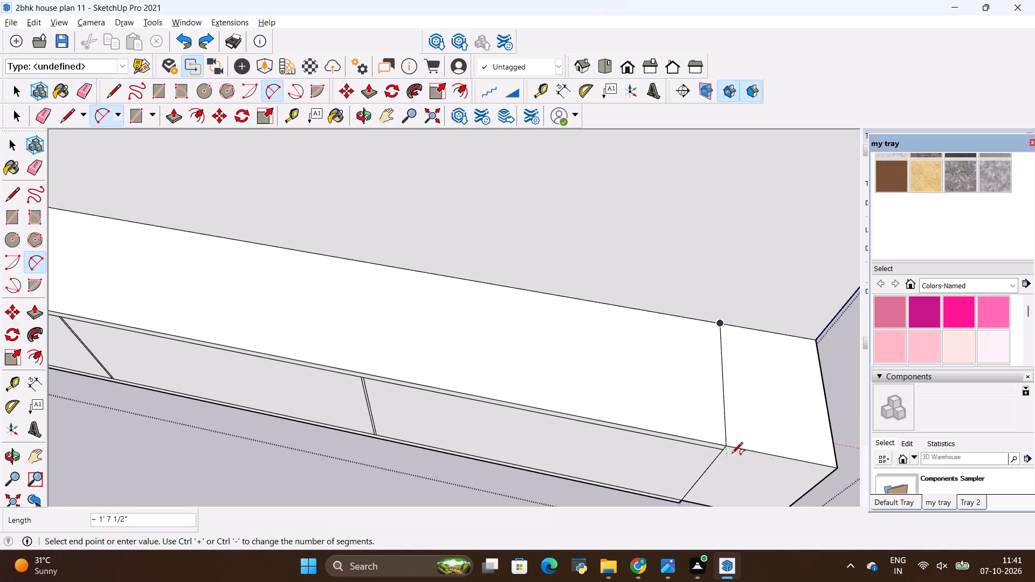
left_click(726, 449)
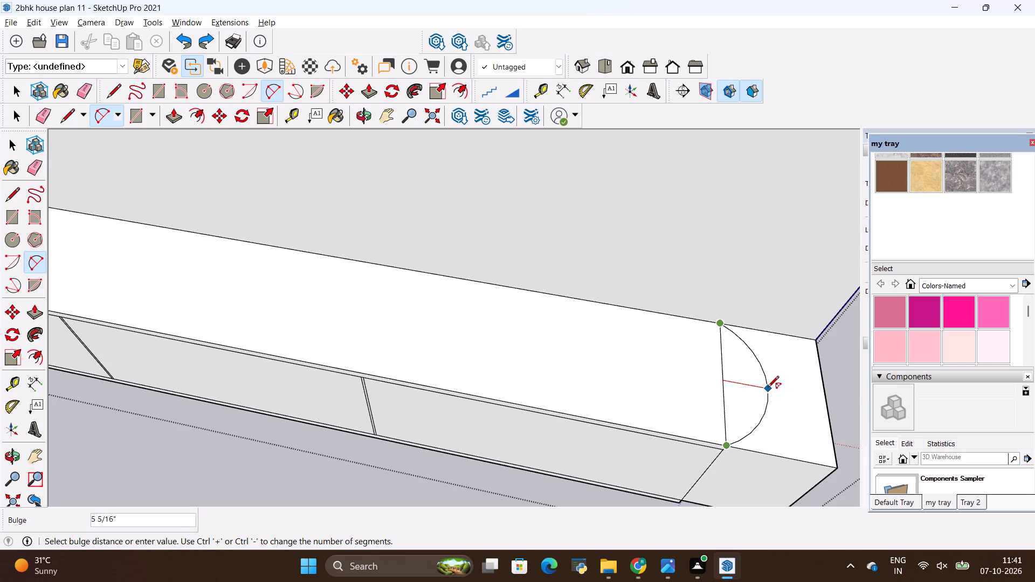
left_click(799, 393)
Draw a matching two-point arc on top of the left end block, bulging outward about 9" from the dividing line.
scroll(618, 420, "down", 5)
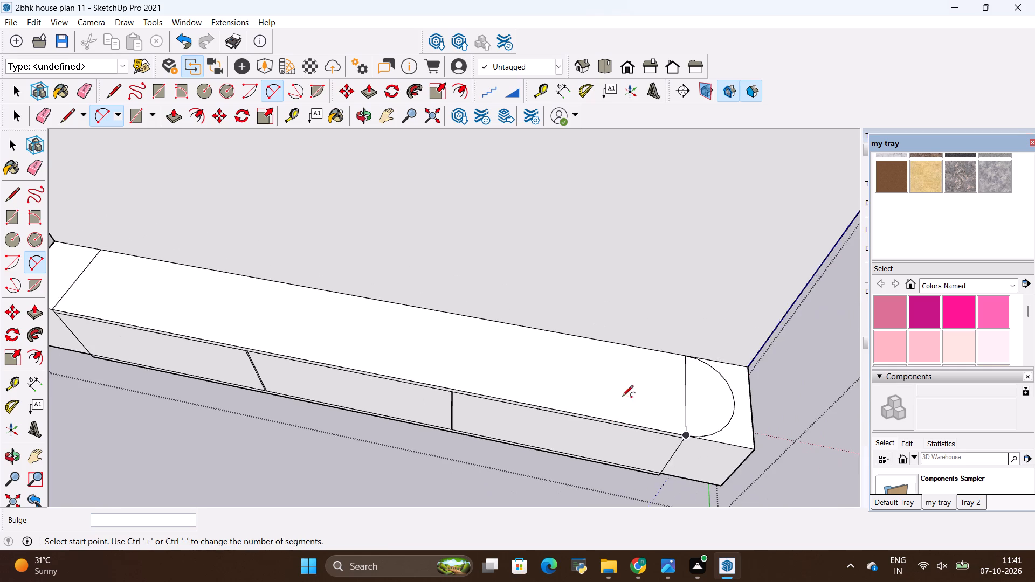
scroll(672, 379, "down", 6)
middle_click_drag(708, 449, 716, 415)
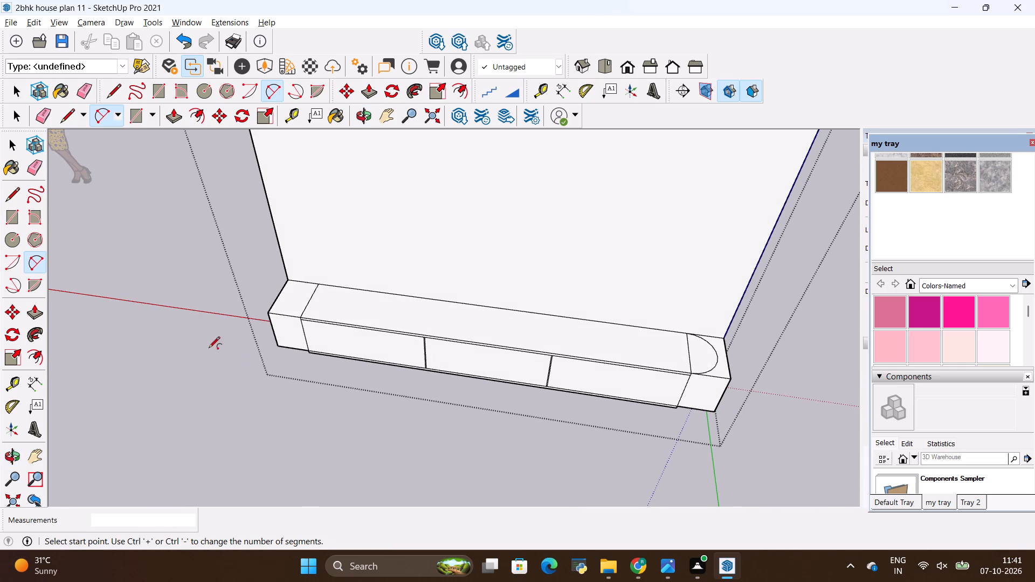
scroll(246, 311, "up", 10)
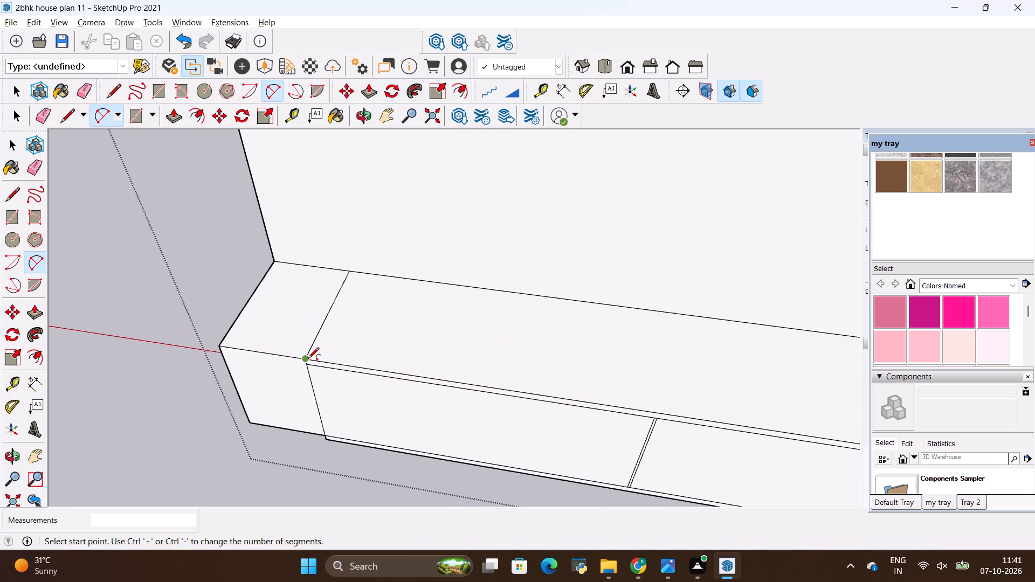
left_click(308, 359)
left_click(346, 272)
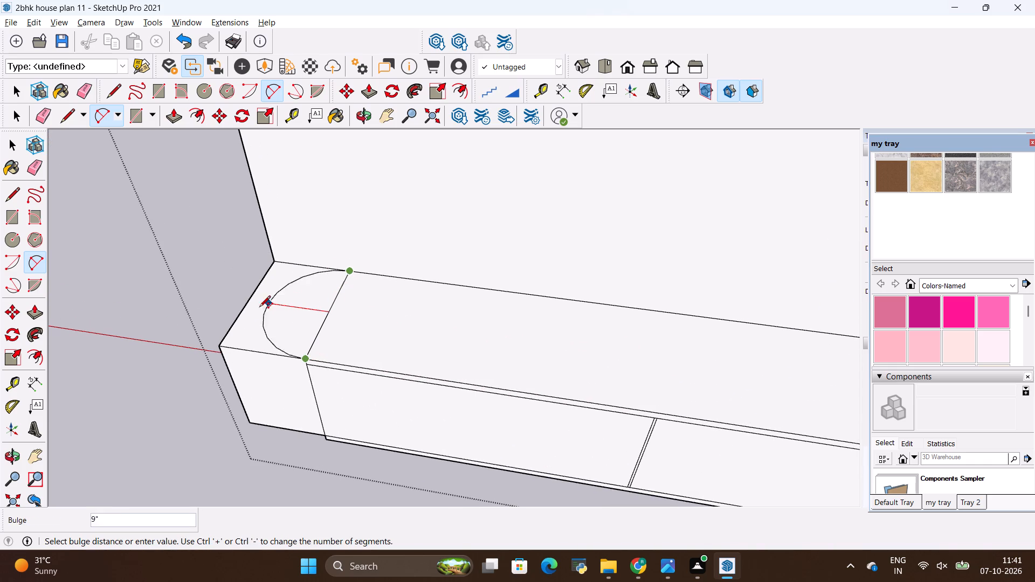
left_click(272, 310)
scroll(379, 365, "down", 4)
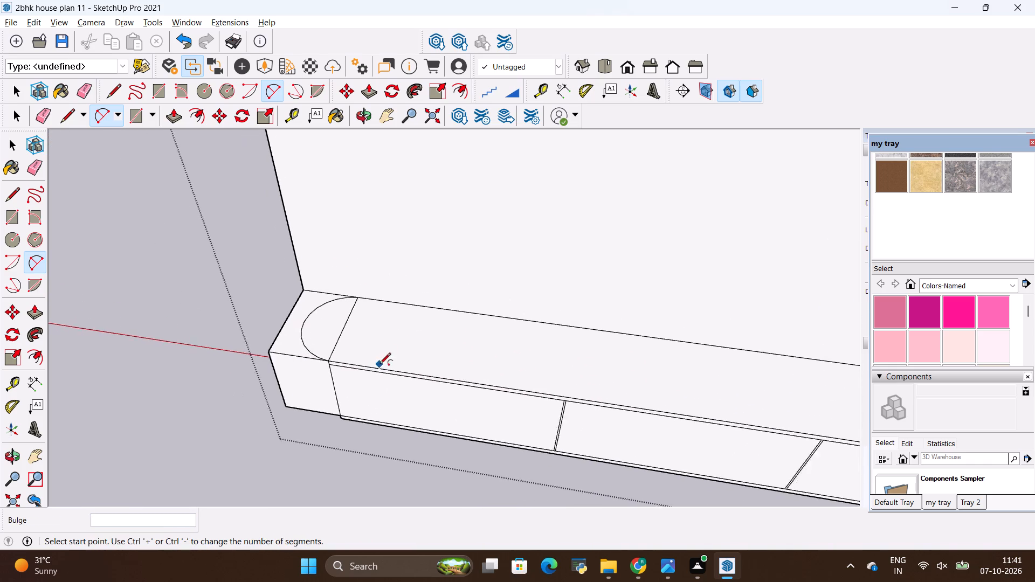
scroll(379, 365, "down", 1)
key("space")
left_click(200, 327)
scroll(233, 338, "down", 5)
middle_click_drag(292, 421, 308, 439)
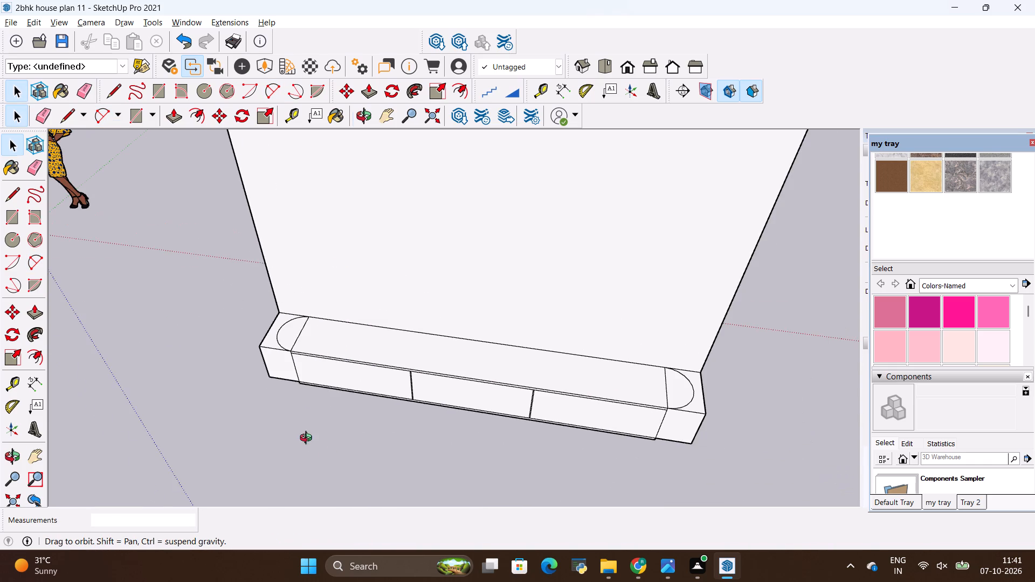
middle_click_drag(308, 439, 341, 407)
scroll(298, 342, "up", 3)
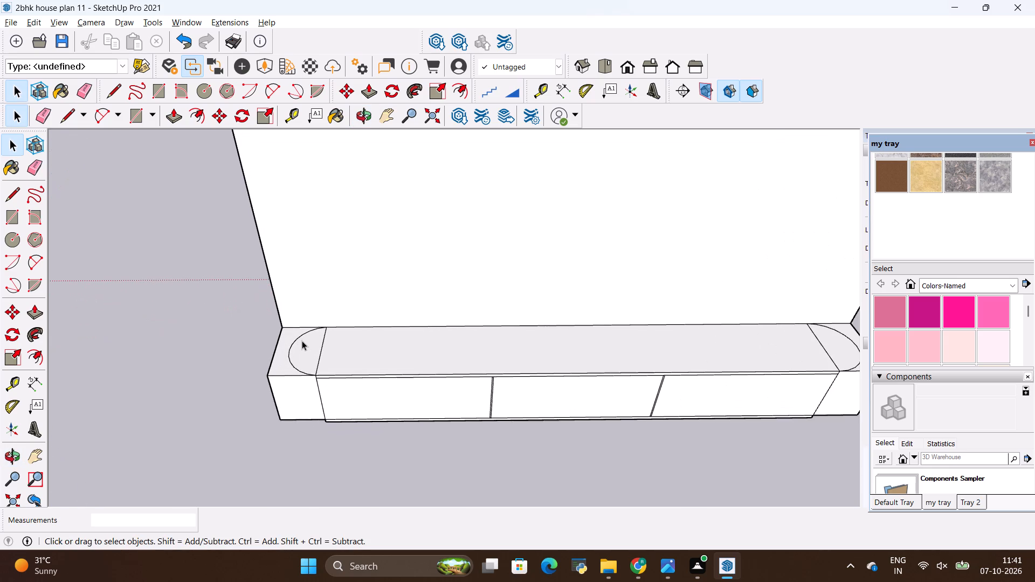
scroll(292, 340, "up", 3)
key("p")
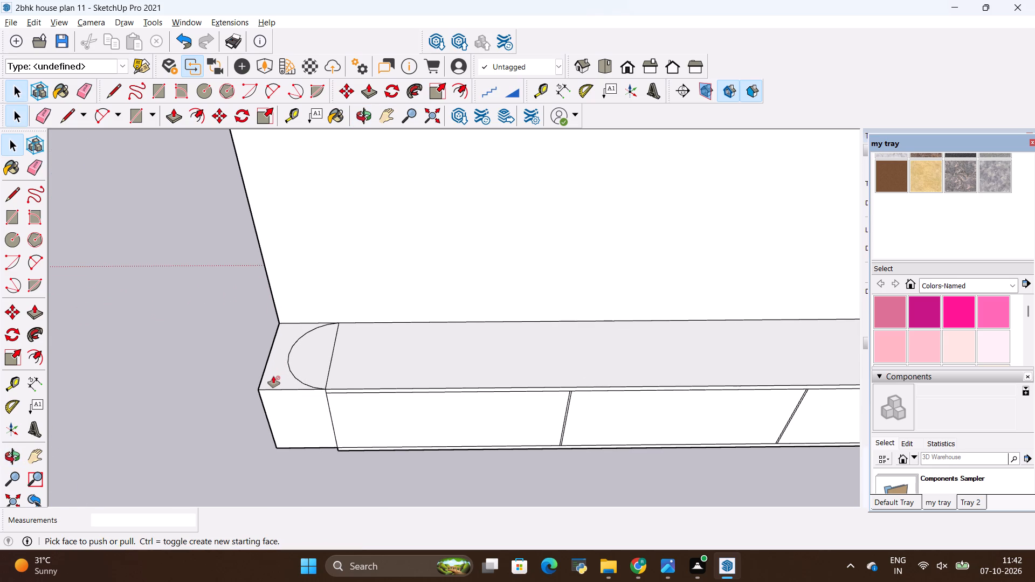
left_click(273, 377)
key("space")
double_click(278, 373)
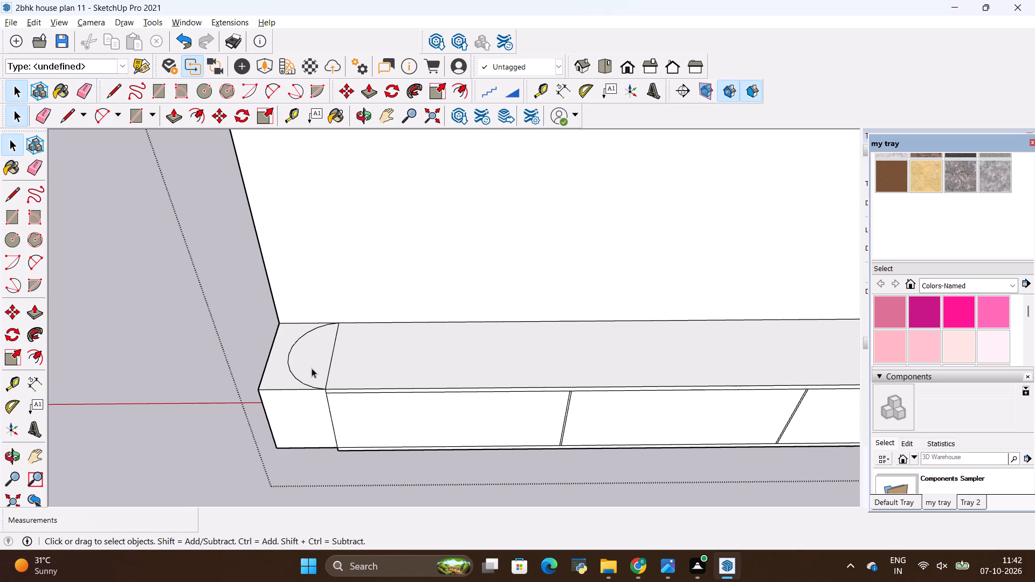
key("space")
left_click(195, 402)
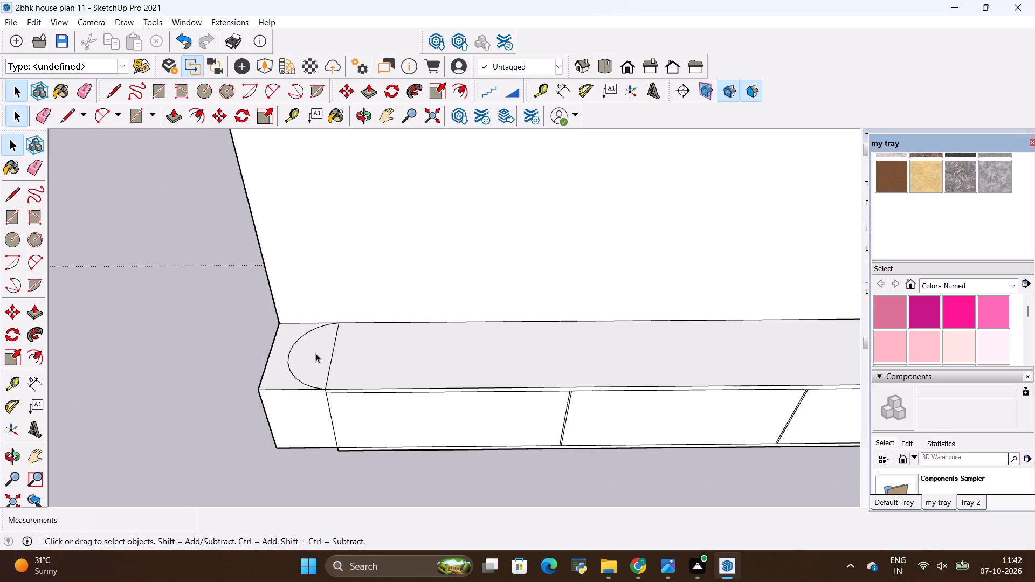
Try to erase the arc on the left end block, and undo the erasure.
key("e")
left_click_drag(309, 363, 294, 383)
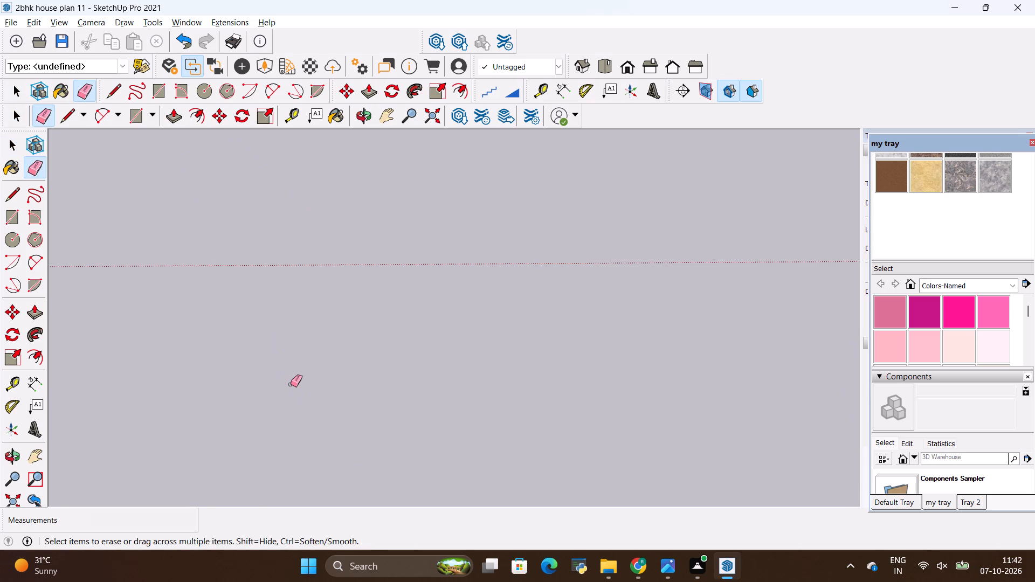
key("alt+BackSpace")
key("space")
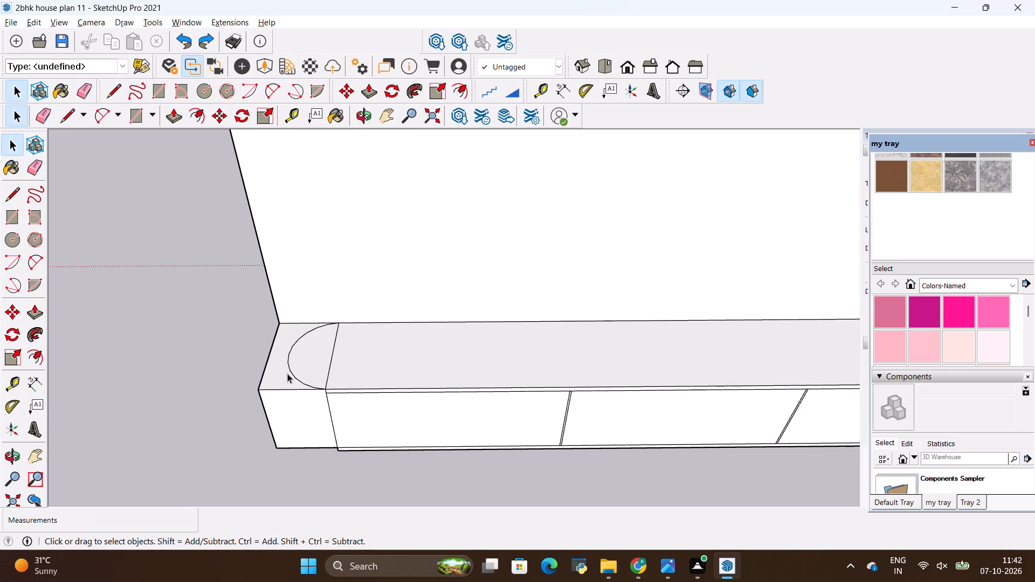
Reopen the TV unit group and push the waste face outside the left arc down 1' 5" to round the end block.
left_click(293, 371)
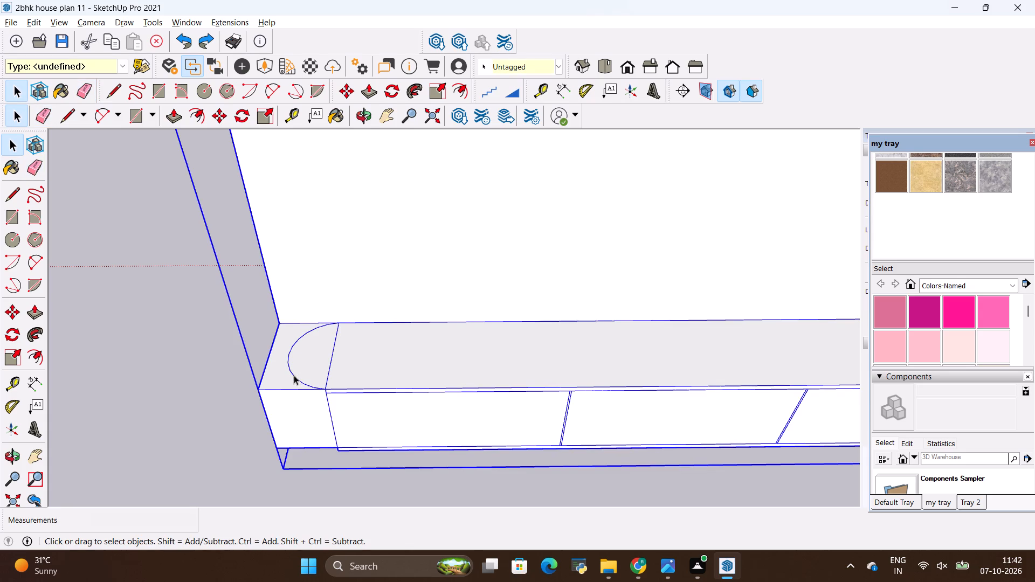
scroll(250, 389, "down", 8)
double_click(423, 357)
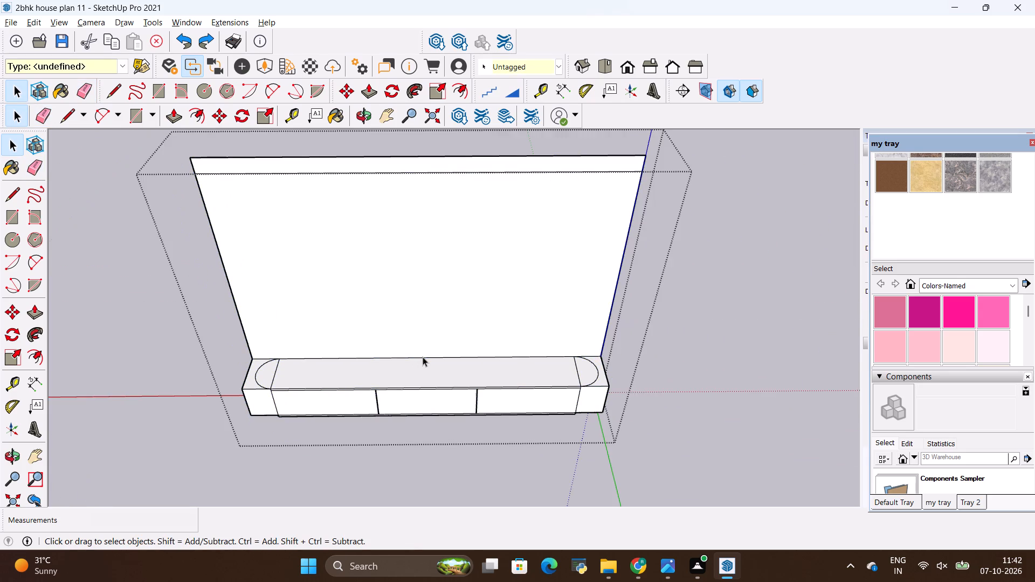
scroll(193, 378, "up", 6)
scroll(288, 367, "up", 3)
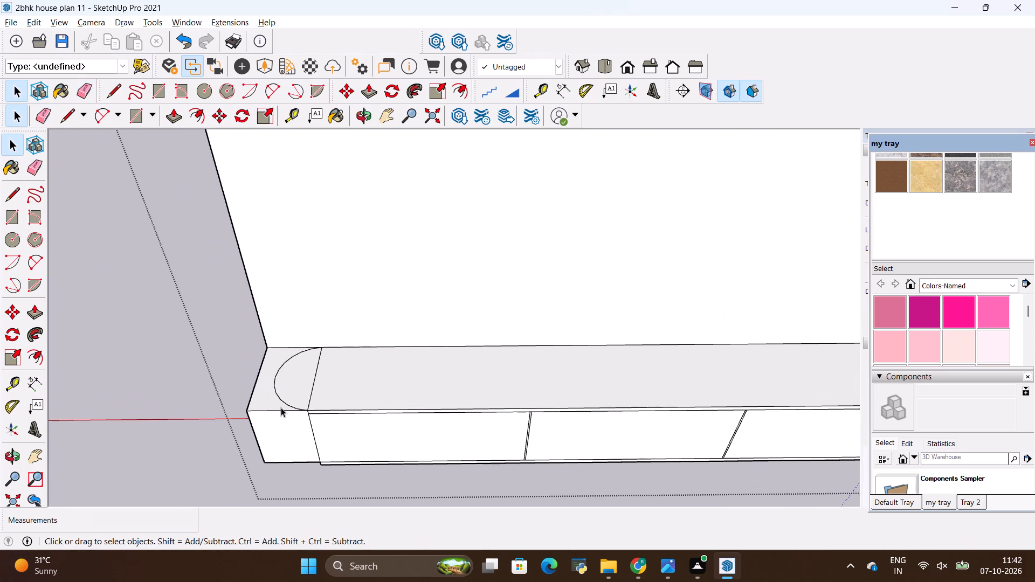
left_click(280, 407)
key("p")
left_click(272, 401)
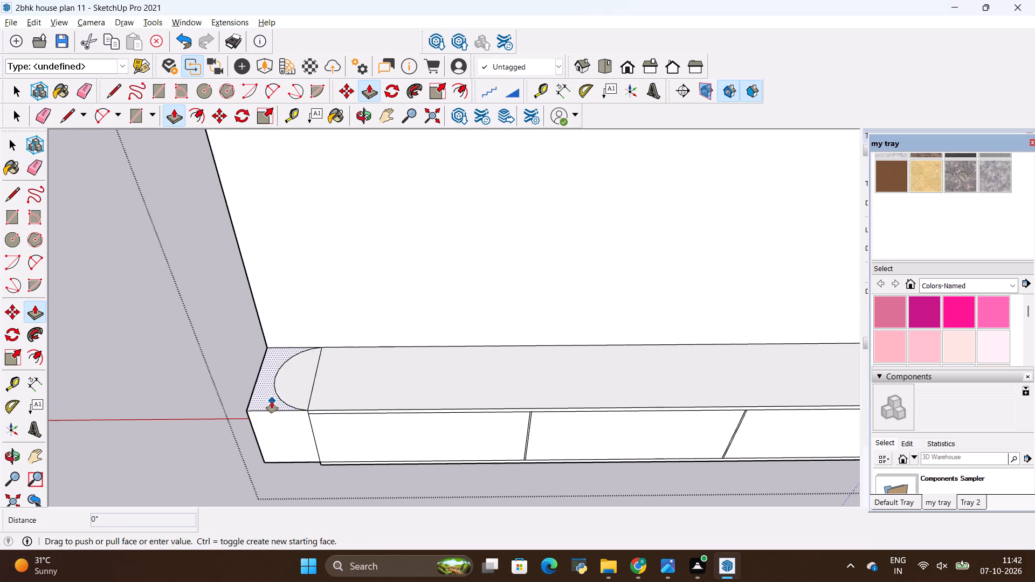
left_click(291, 459)
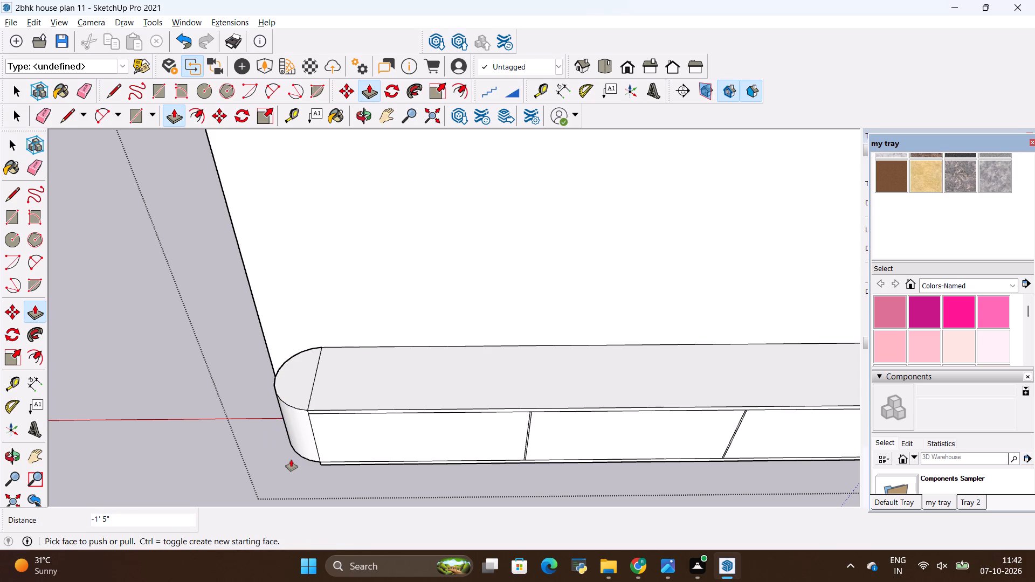
Push the waste face outside the right arc down by the same 1' 5" to round that end block.
scroll(198, 427, "down", 9)
scroll(638, 415, "up", 1)
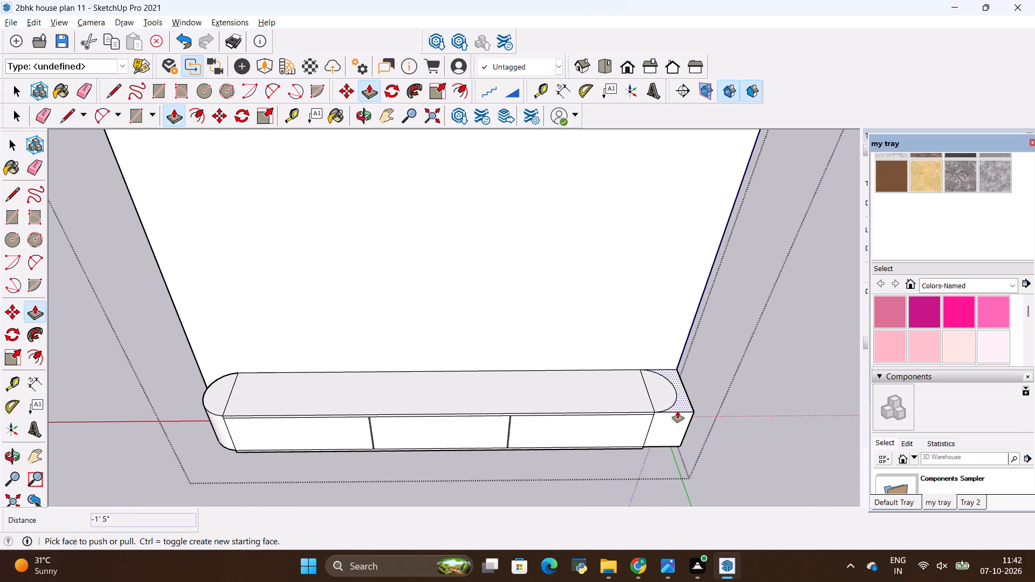
scroll(678, 411, "up", 8)
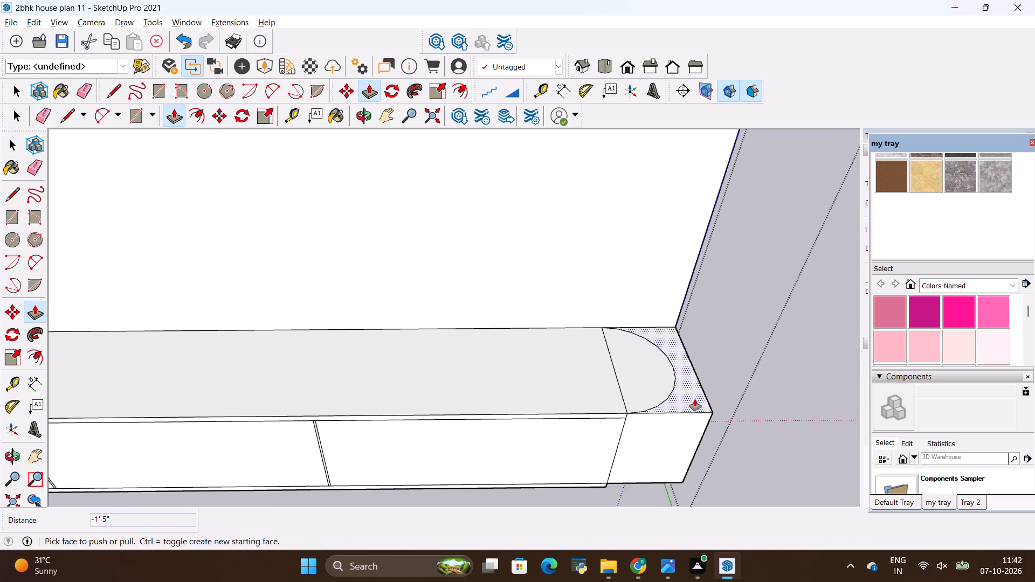
left_click(694, 399)
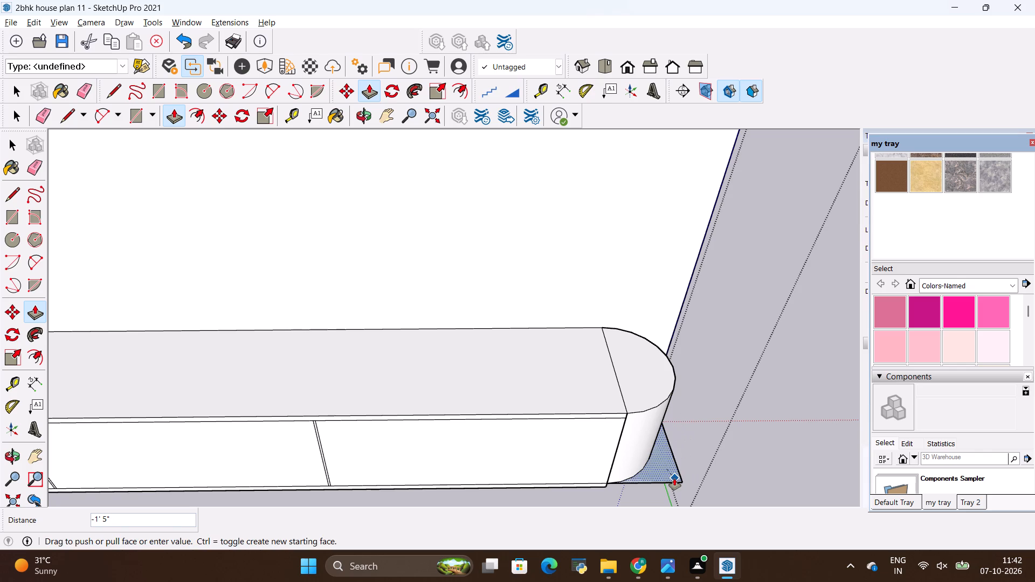
left_click(674, 479)
Pull the underside of the right rounded end down 1", flush with the underside of the middle sections.
middle_click_drag(647, 441, 590, 412)
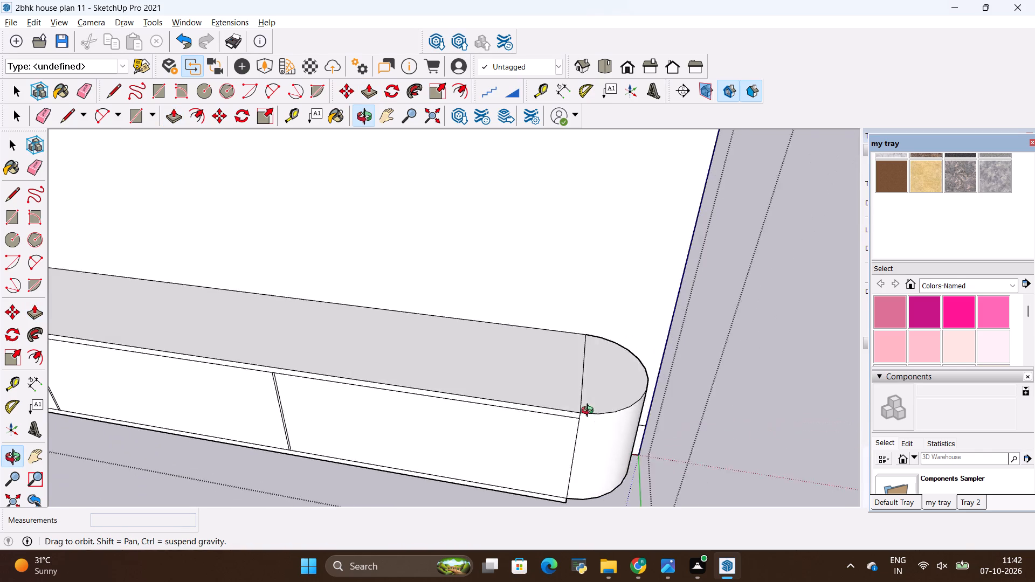
middle_click_drag(590, 412, 410, 366)
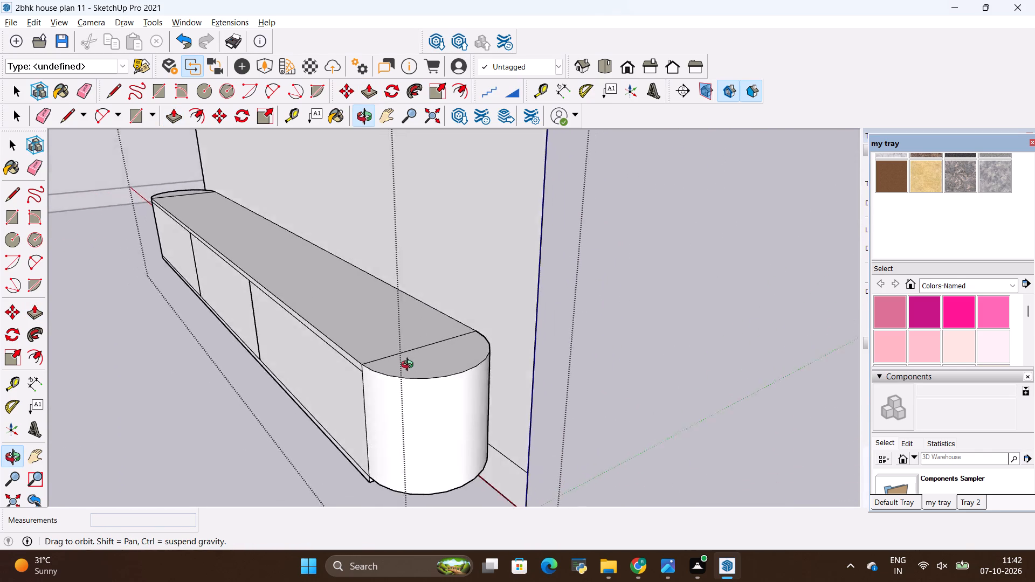
middle_click_drag(410, 366, 710, 266)
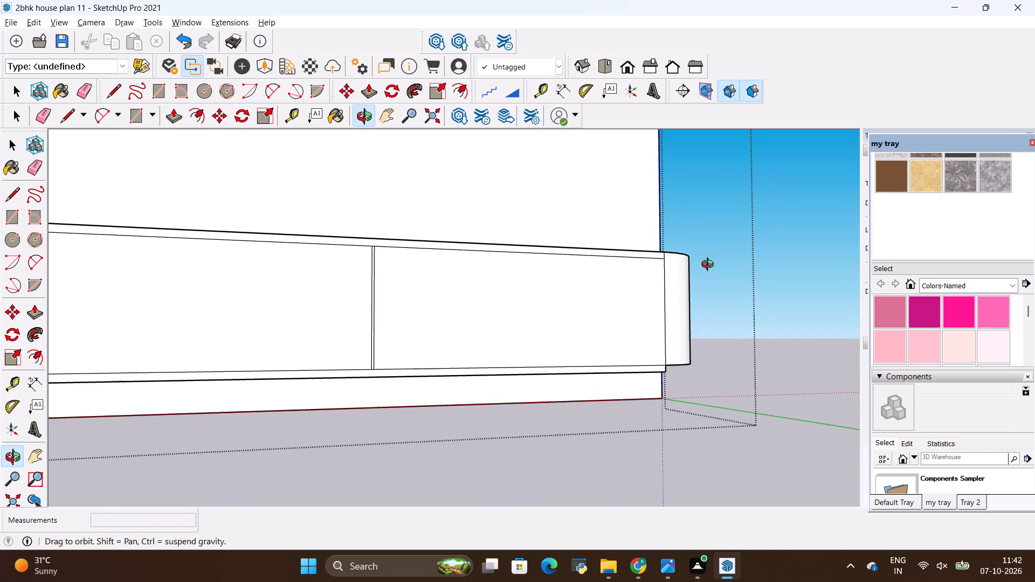
middle_click_drag(710, 266, 645, 220)
middle_click_drag(638, 361, 632, 317)
left_click(647, 328)
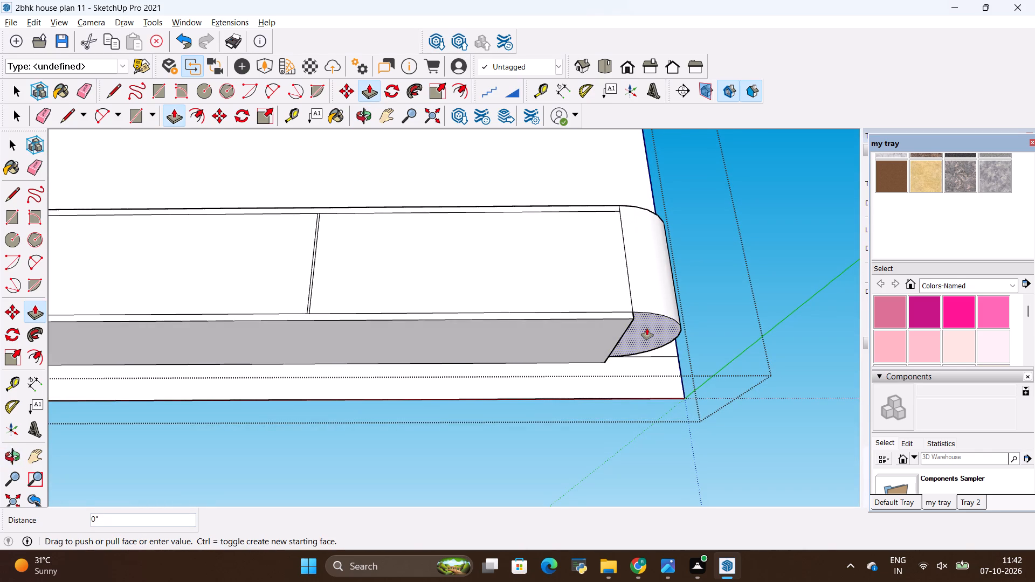
left_click(570, 323)
Pull the underside of the console's left rounded end down 1", flush with the underside of the middle sections.
scroll(693, 311, "down", 10)
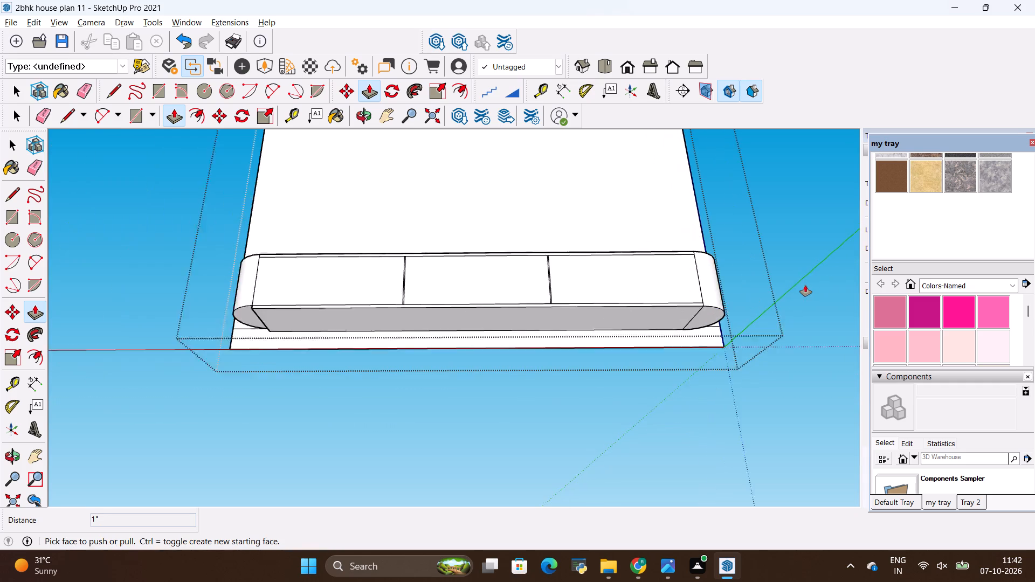
scroll(805, 285, "down", 2)
scroll(328, 357, "up", 4)
left_click(274, 304)
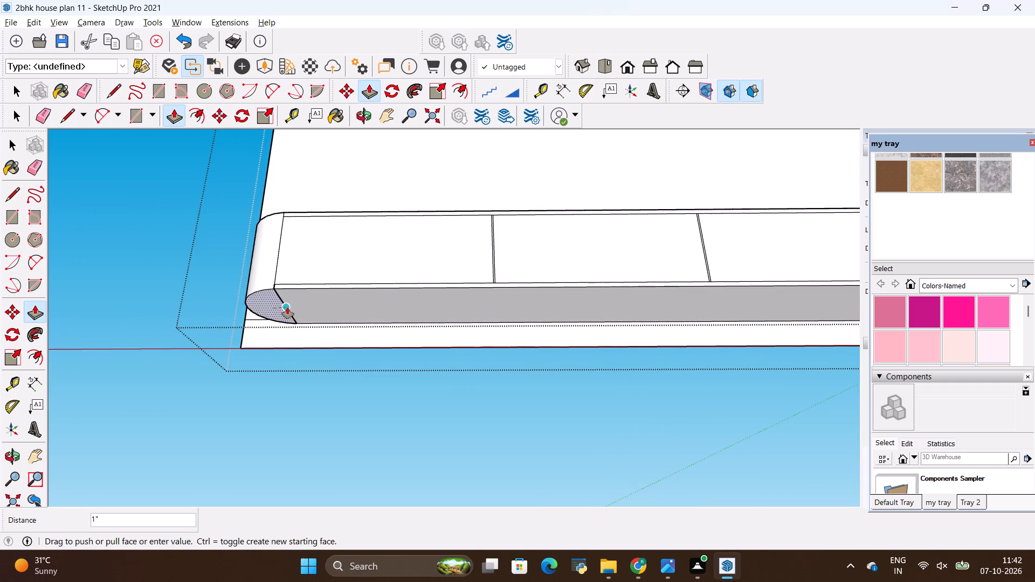
left_click(318, 299)
Inspect the rounded console from above and in front, and compare its shape with the reference image.
middle_click_drag(485, 223, 487, 438)
scroll(492, 390, "down", 3)
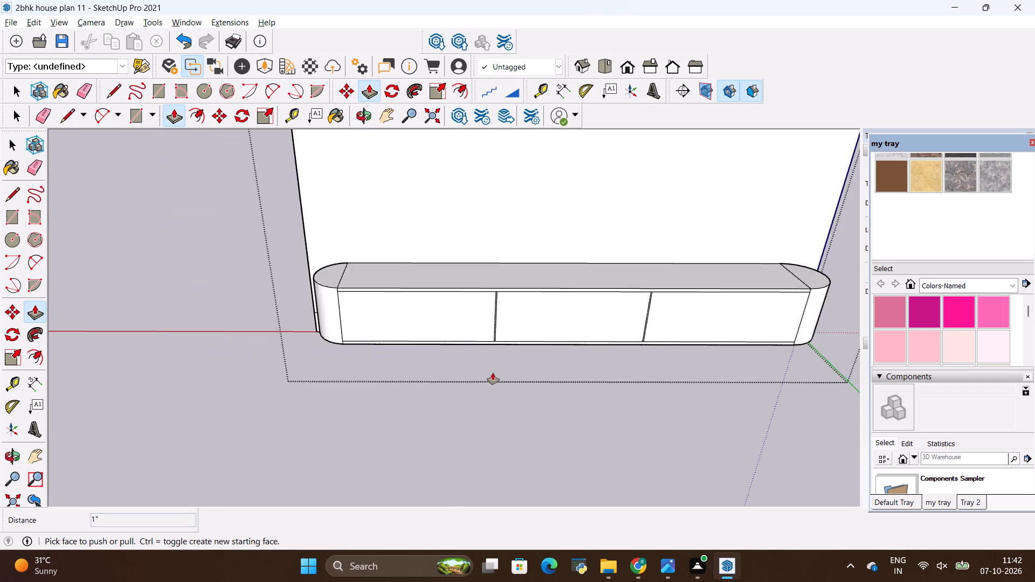
scroll(493, 373, "down", 6)
middle_click_drag(660, 180, 648, 310)
scroll(563, 290, "down", 4)
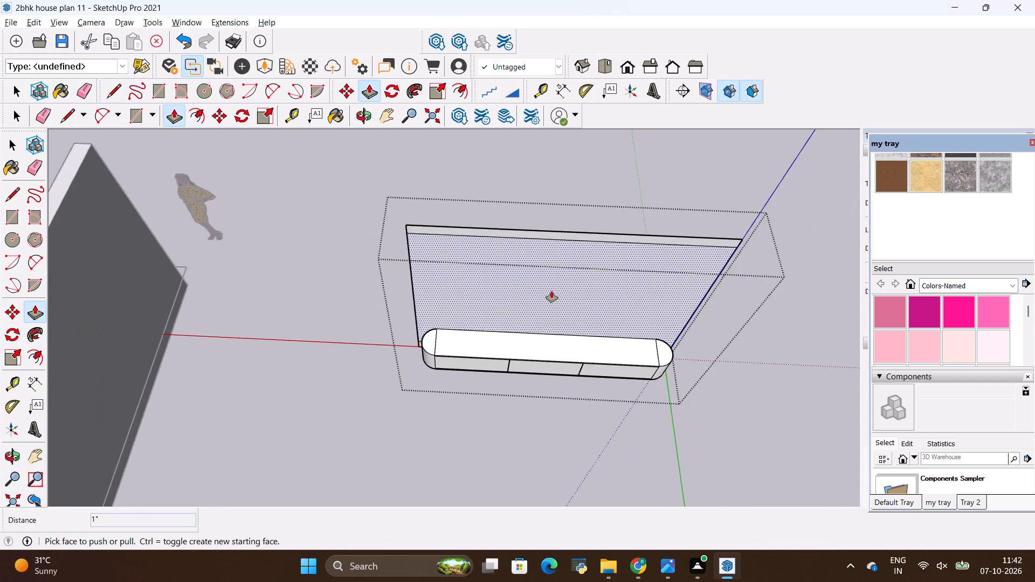
scroll(550, 291, "down", 3)
scroll(655, 357, "up", 1)
middle_click_drag(657, 355, 710, 287)
scroll(629, 247, "up", 8)
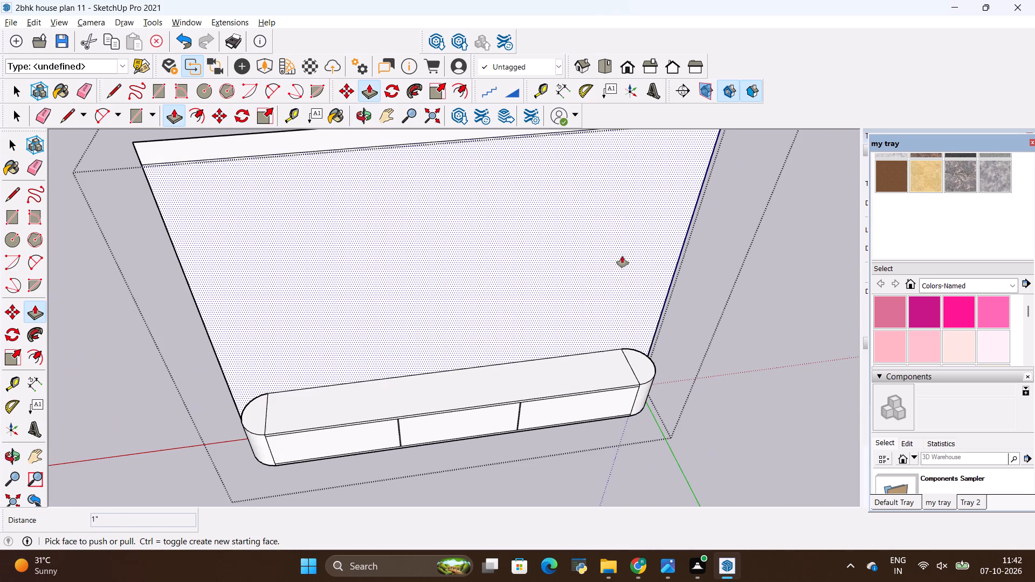
key("alt+Tab")
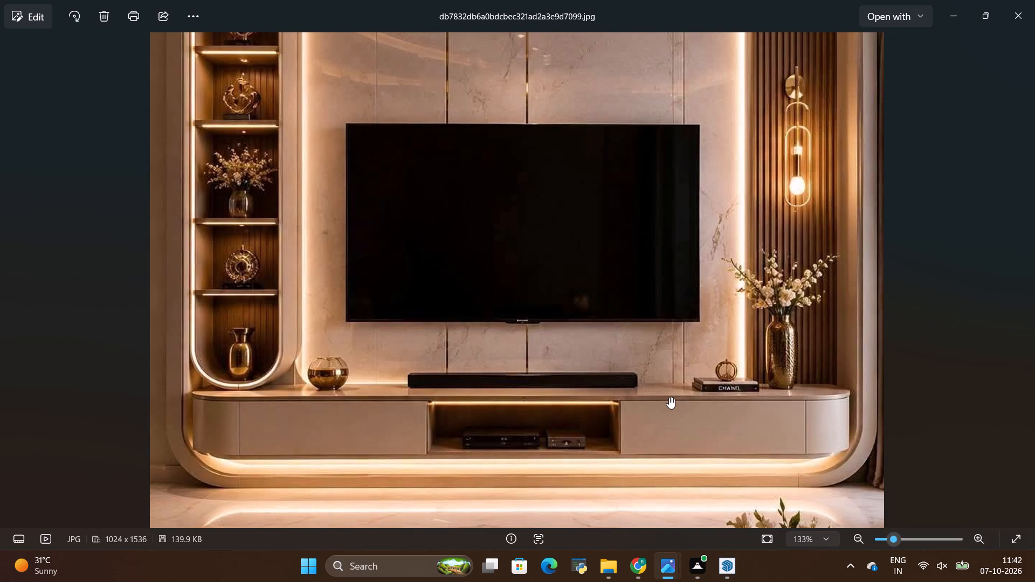
key("alt+Tab")
scroll(569, 373, "up", 3)
scroll(568, 378, "down", 5)
middle_click_drag(598, 434, 595, 427)
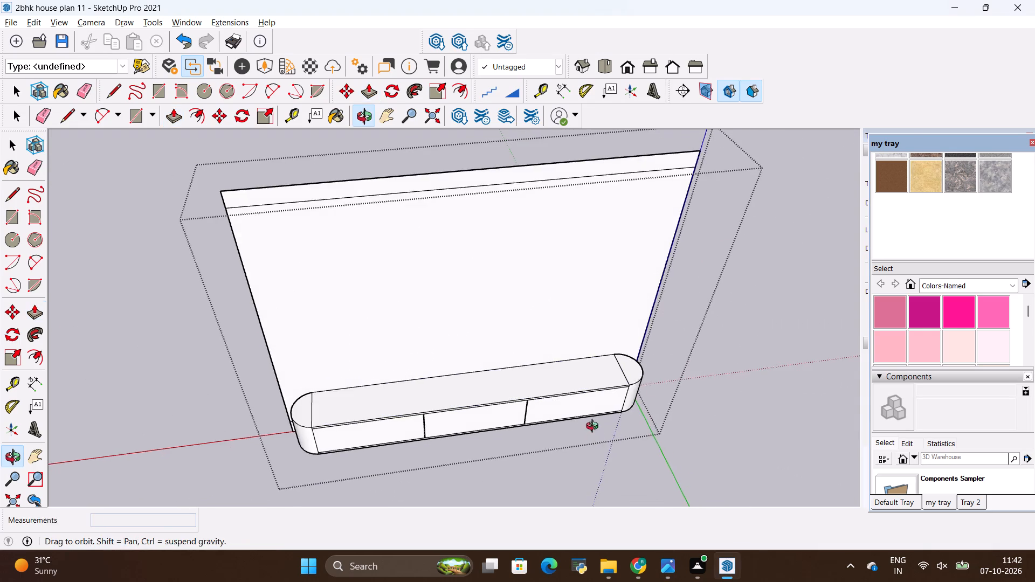
middle_click_drag(595, 427, 572, 323)
key("alt+Tab")
key("alt+Tab")
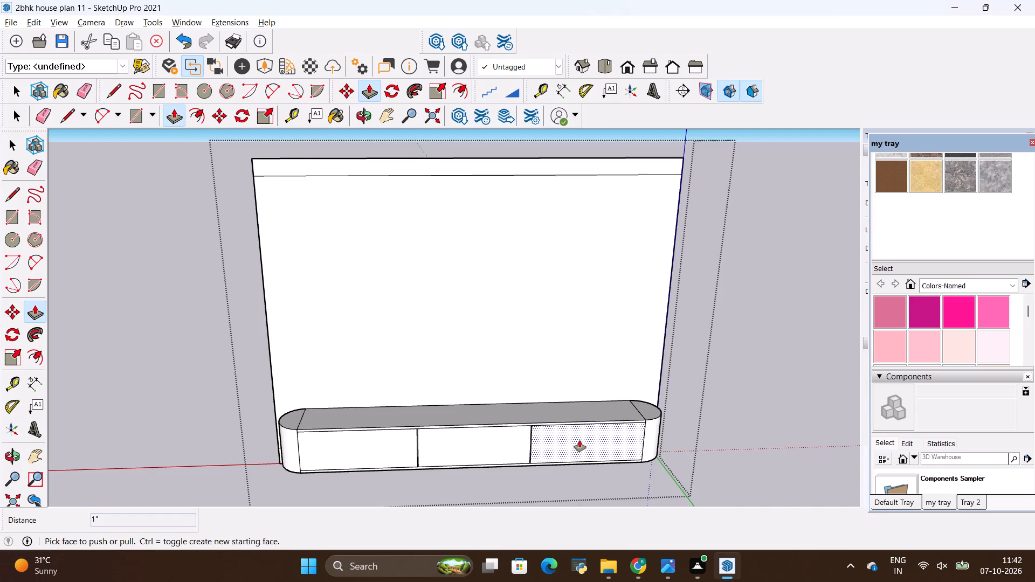
Pull the console's right drawer front outward 0.5".
scroll(579, 440, "up", 3)
scroll(680, 436, "up", 10)
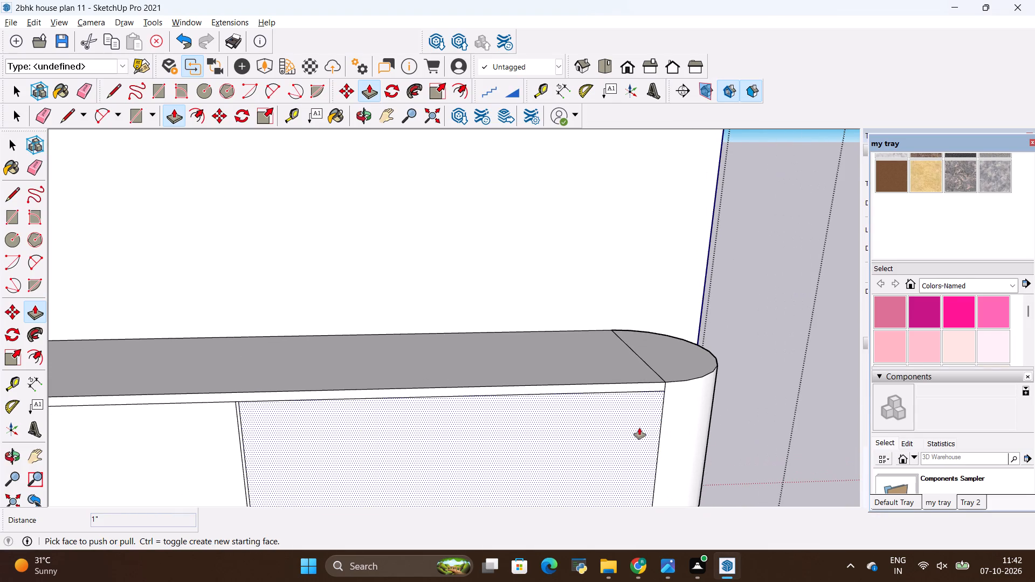
key("p")
left_click_drag(610, 431, 610, 438)
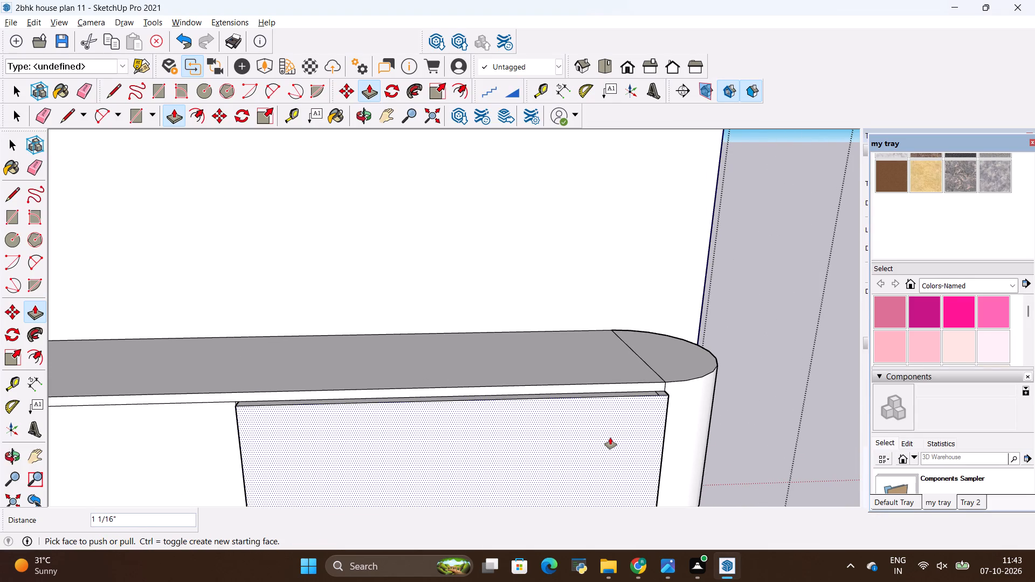
key("BackSpace")
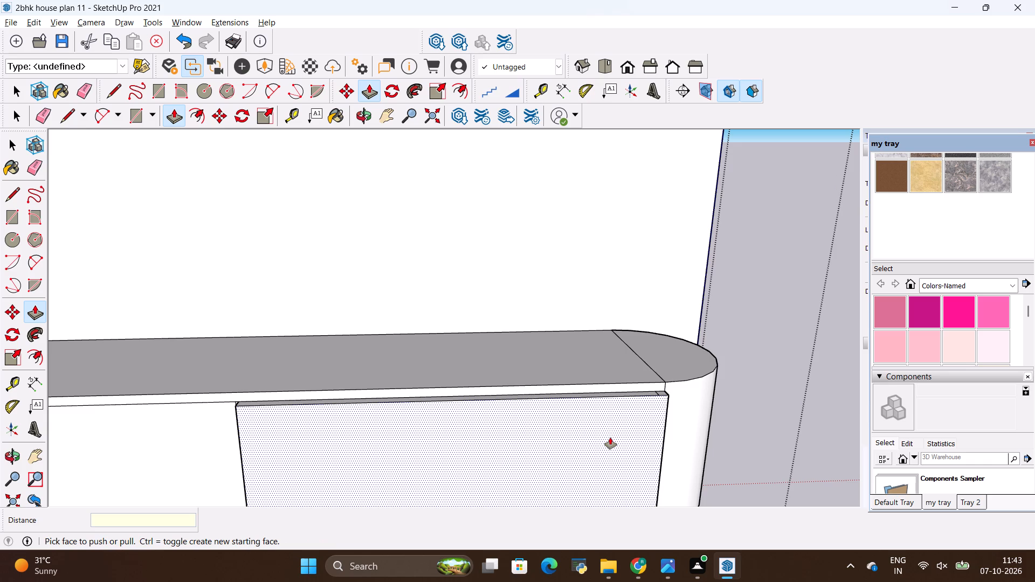
key("period")
key("5")
key("shift+quotedbl")
key("Return")
Pull the middle and left drawer fronts outward by the same 0.5" and close the TV unit group.
left_click(121, 458)
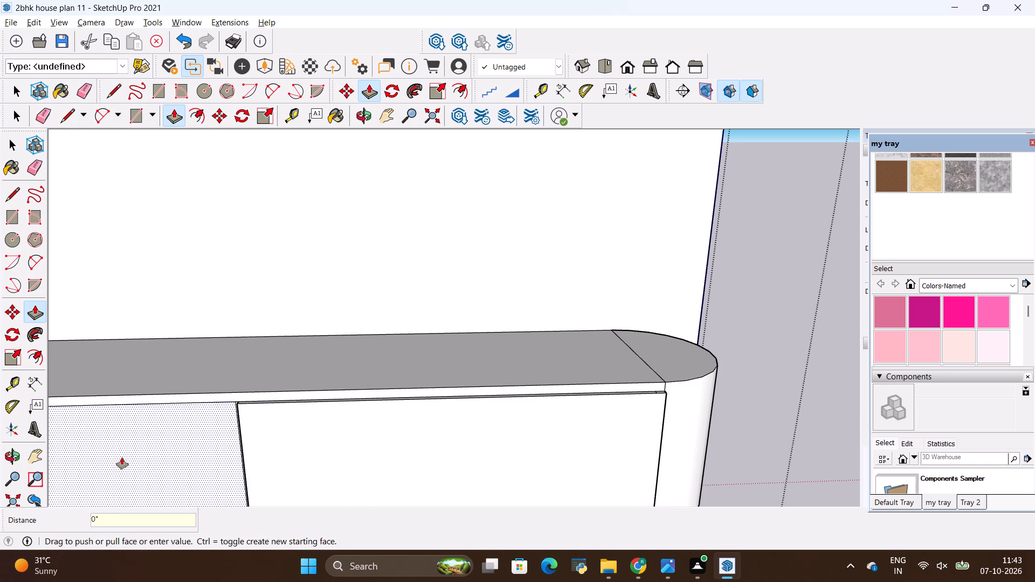
left_click(122, 458)
scroll(555, 388, "down", 9)
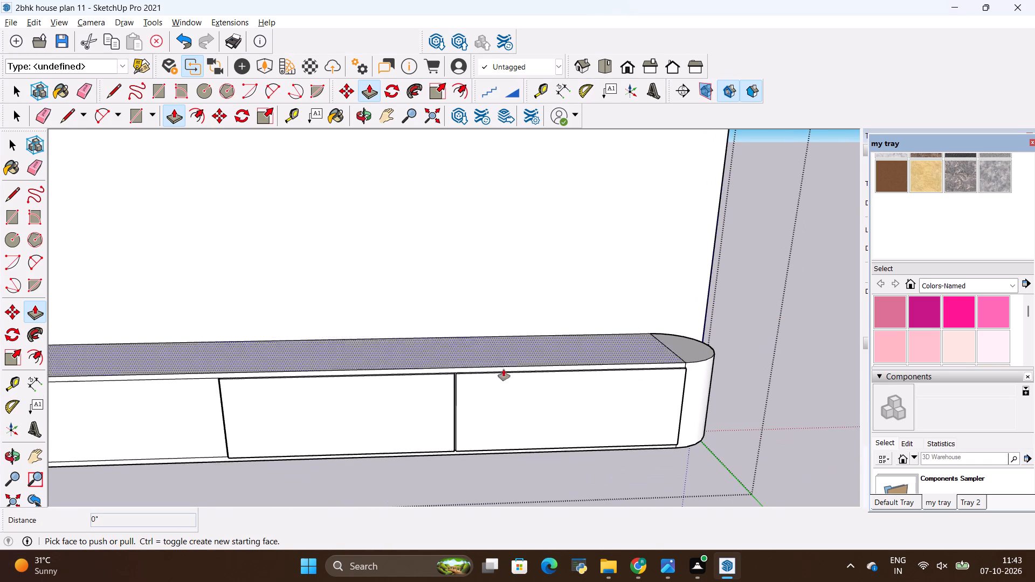
double_click(175, 439)
scroll(482, 341, "down", 4)
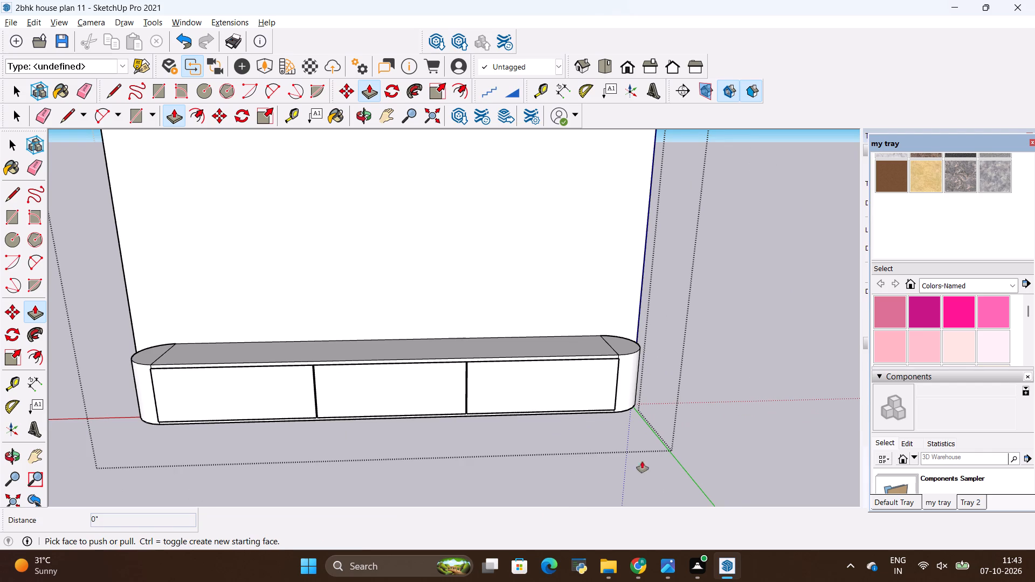
key("space")
left_click(717, 446)
Inspect the console's raised drawer fronts from several angles and compare them with the reference image.
scroll(500, 363, "down", 5)
middle_click_drag(373, 413, 494, 334)
scroll(486, 341, "up", 1)
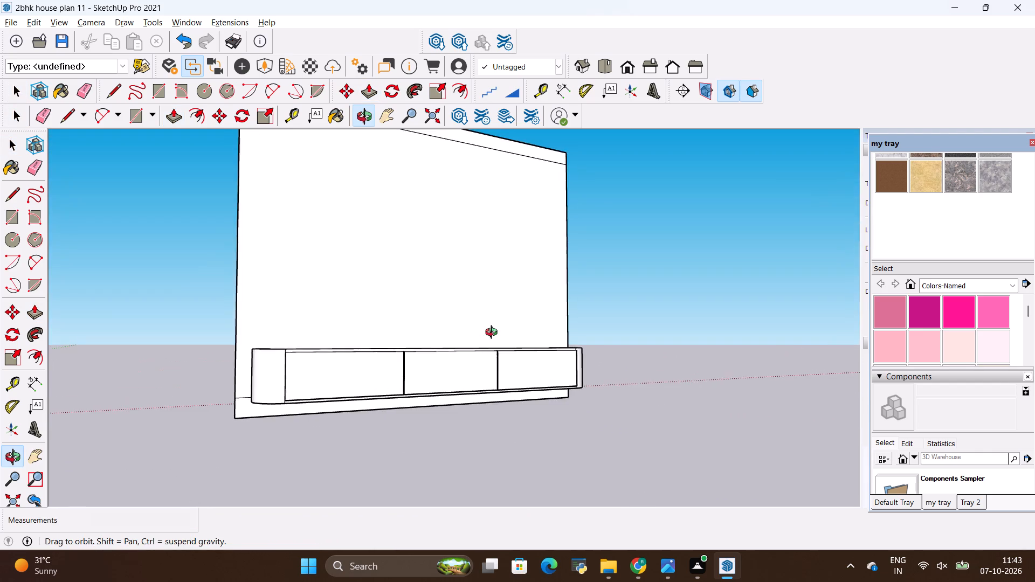
middle_click_drag(494, 334, 337, 411)
key("alt+Tab")
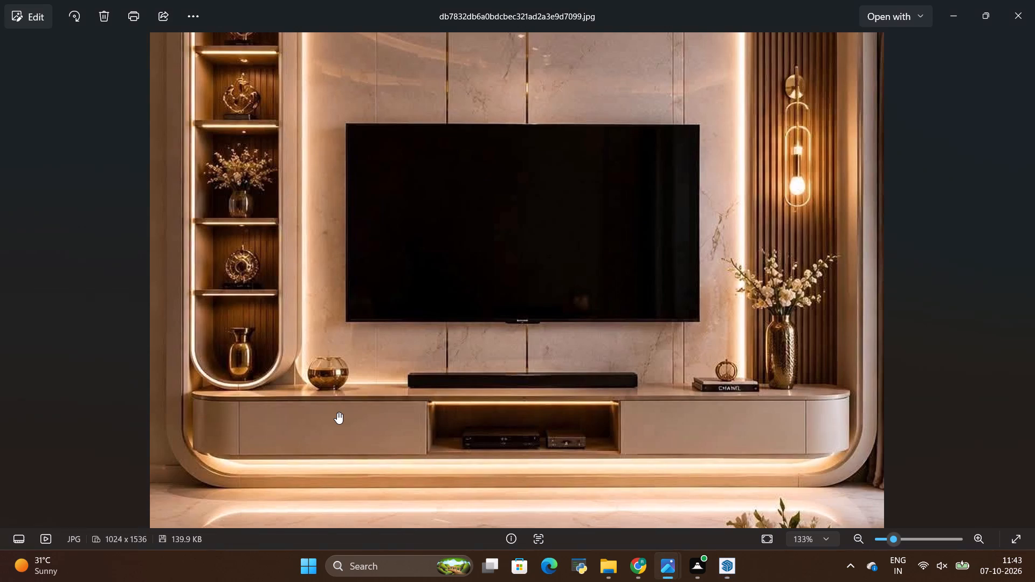
key("alt+Tab")
scroll(512, 355, "up", 4)
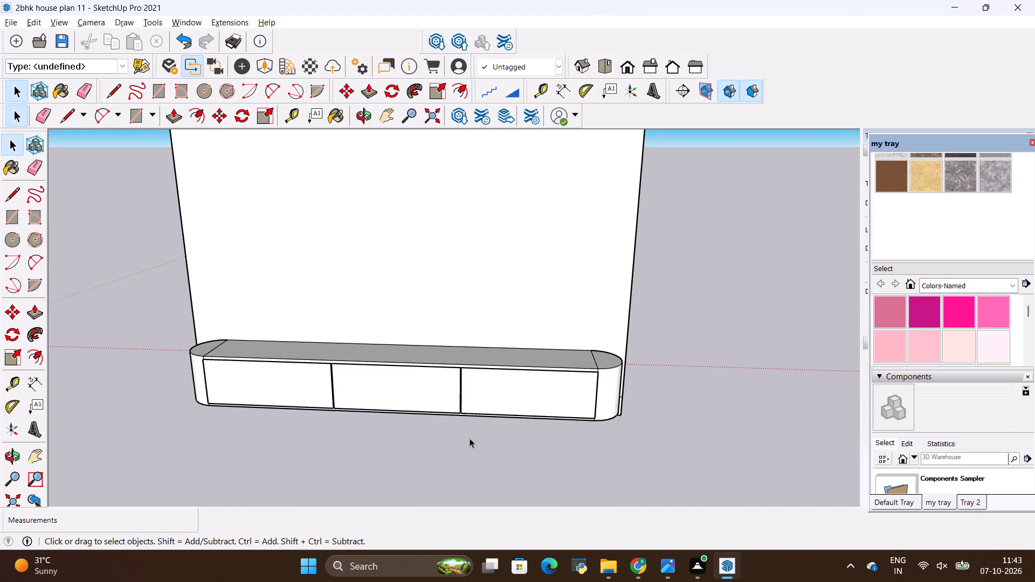
scroll(470, 438, "up", 2)
middle_click_drag(468, 440, 501, 397)
Study the full TV wall in the reference image, including its rounded outer frame and side niche, against the modelled back panel.
key("alt+Tab")
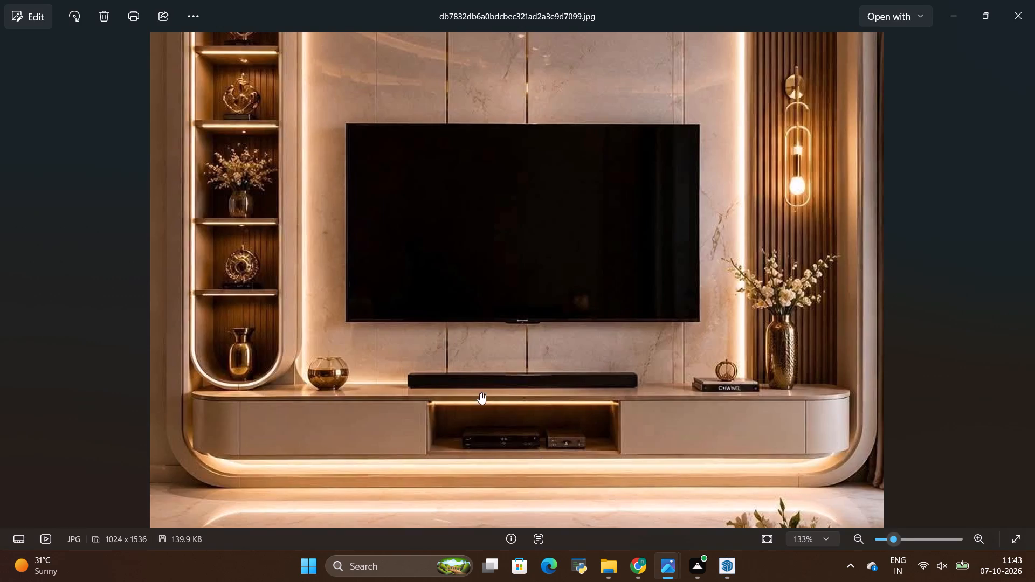
scroll(286, 399, "down", 4)
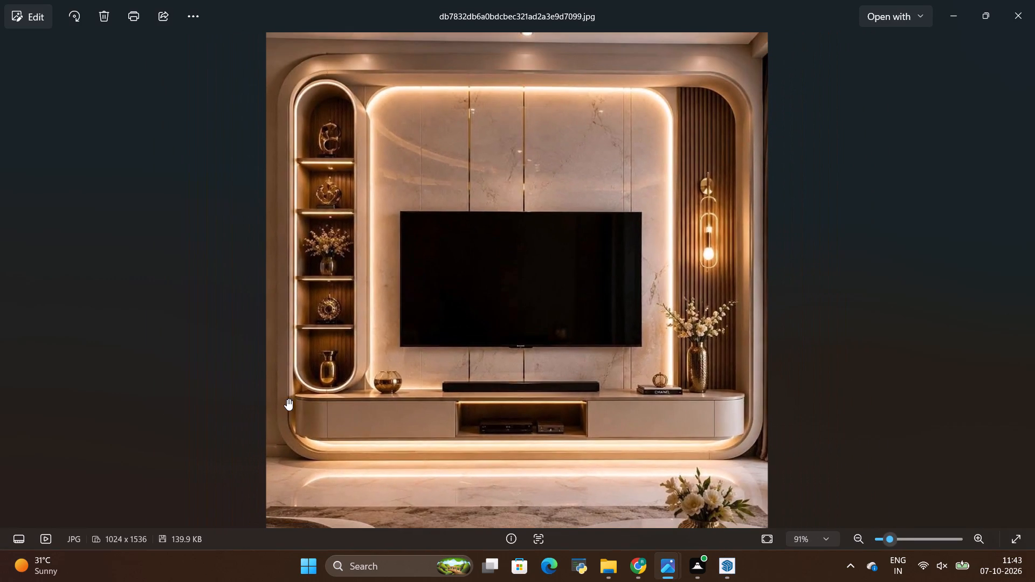
key("alt+Tab")
key("alt+Tab")
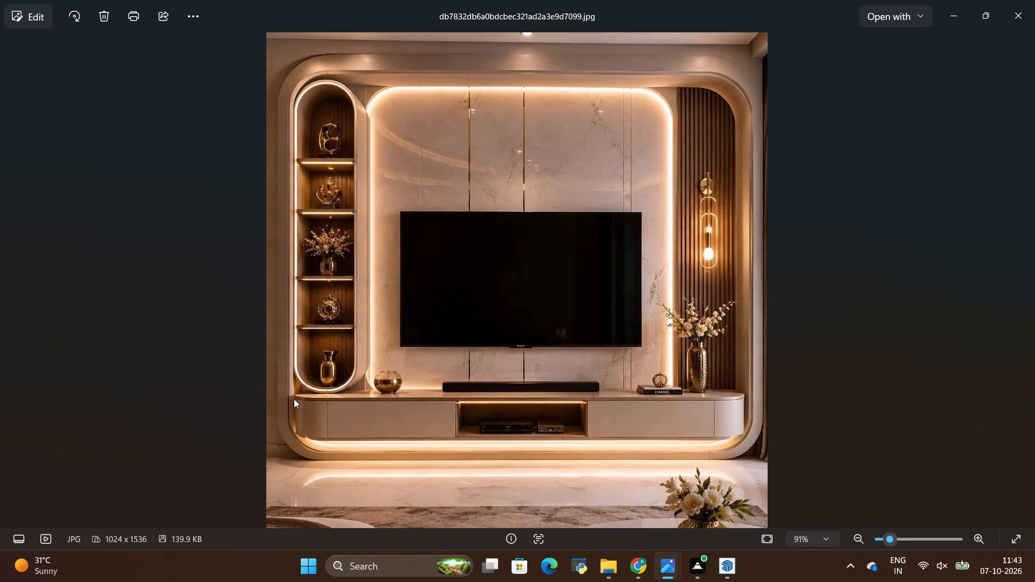
key("alt+Tab")
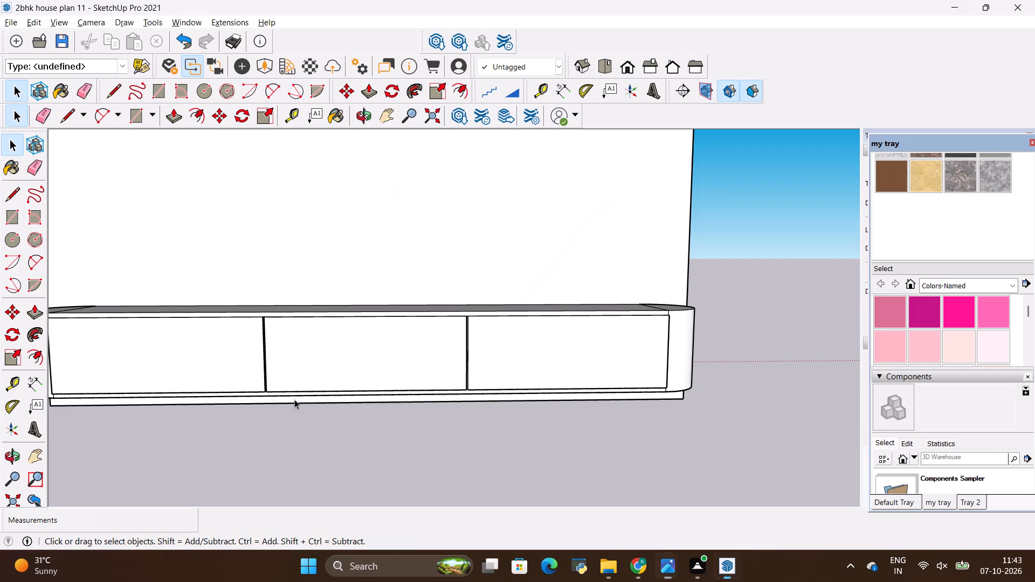
scroll(390, 481, "down", 9)
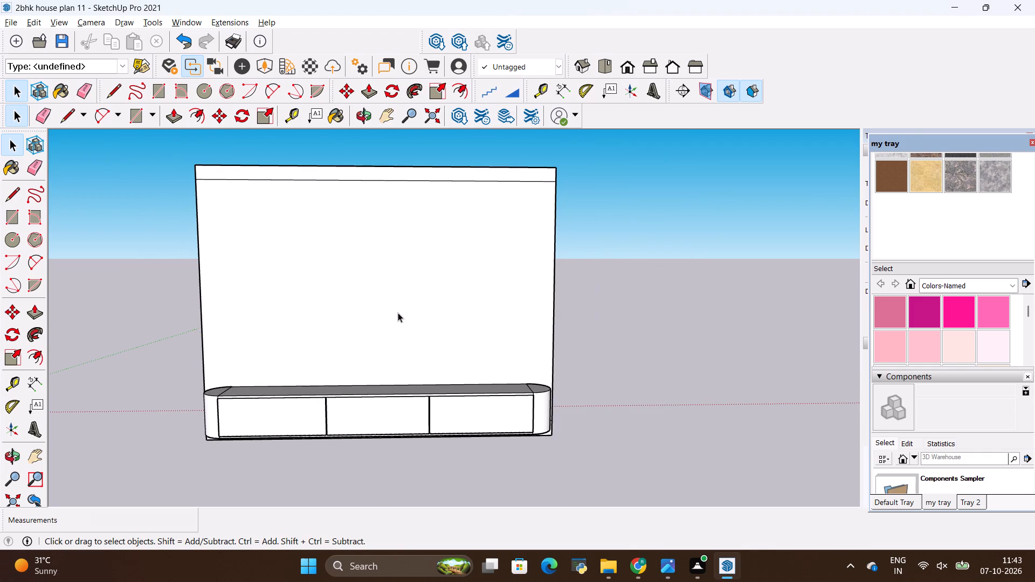
key("alt+Tab")
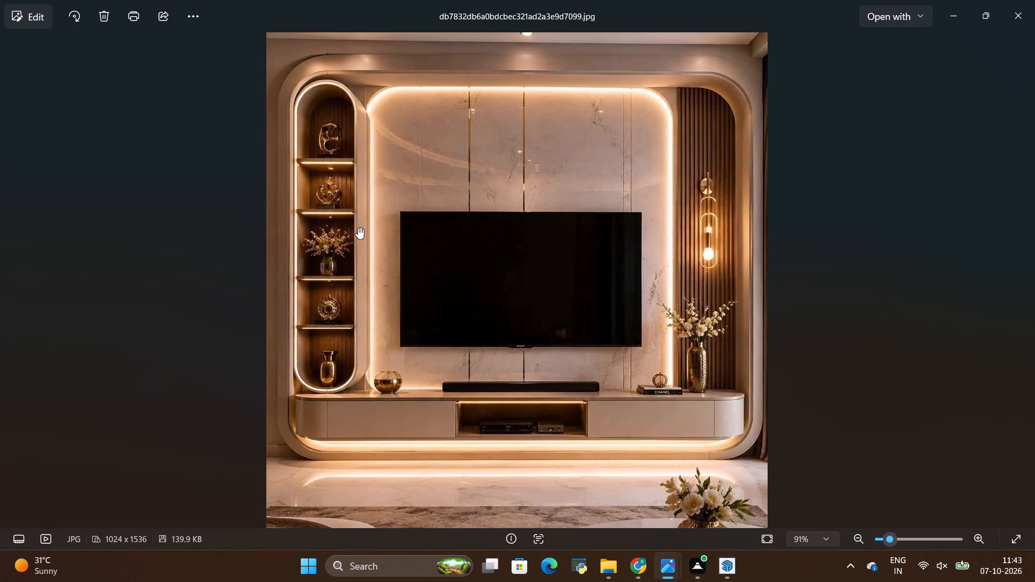
key("alt+Tab")
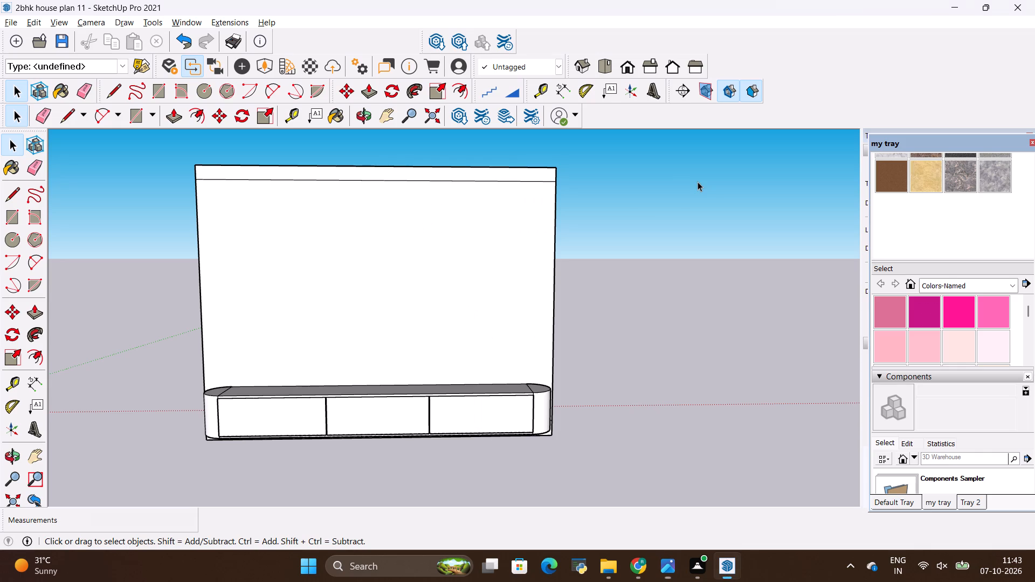
key("alt+Tab")
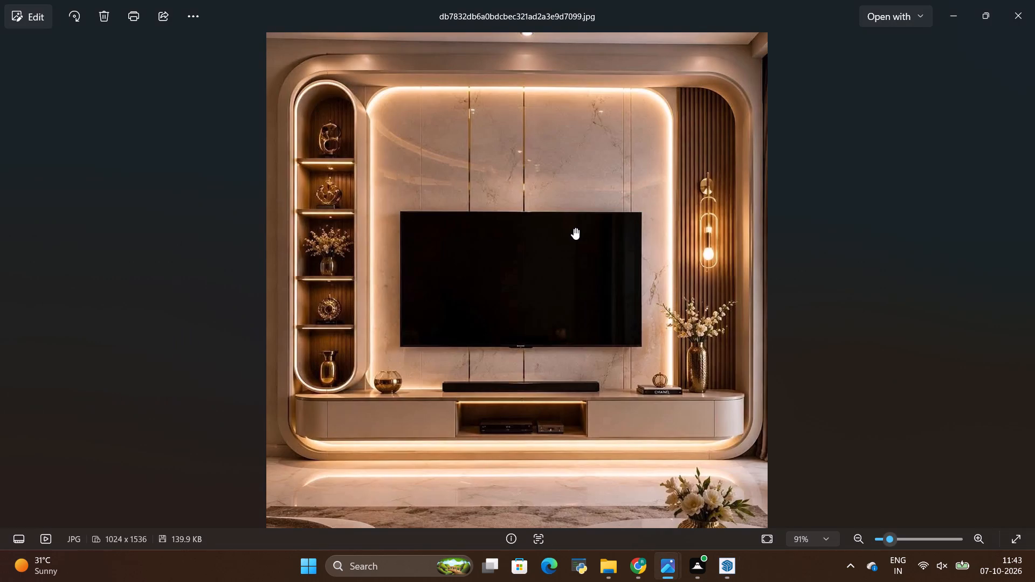
key("alt+Tab")
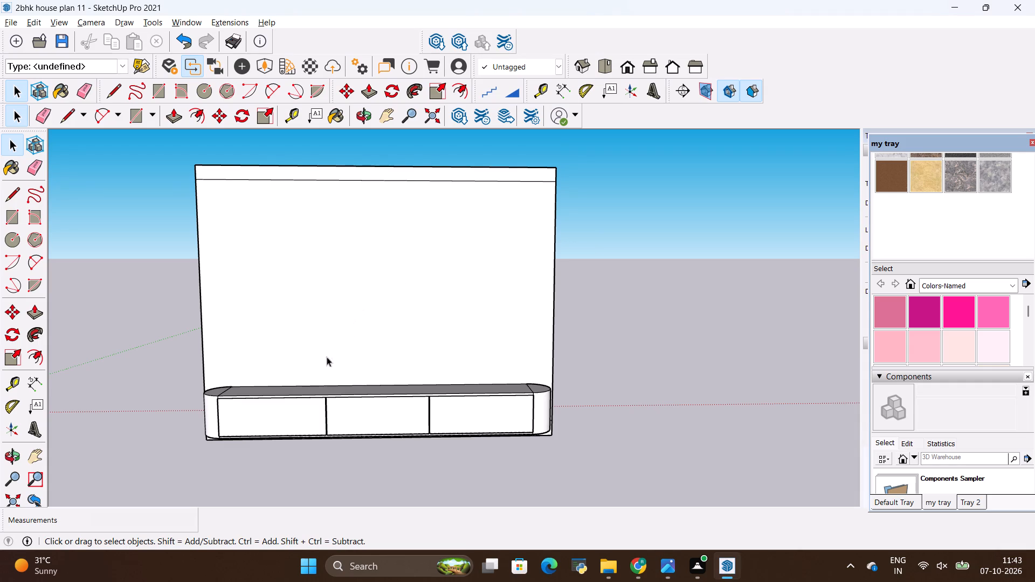
middle_click_drag(306, 371, 310, 347)
key("alt+Tab")
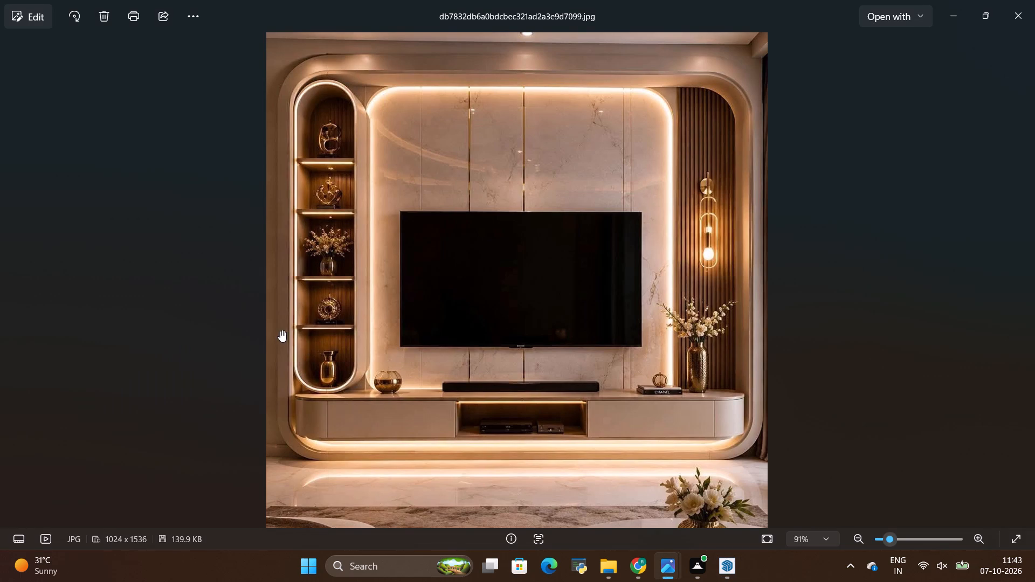
key("alt+Tab")
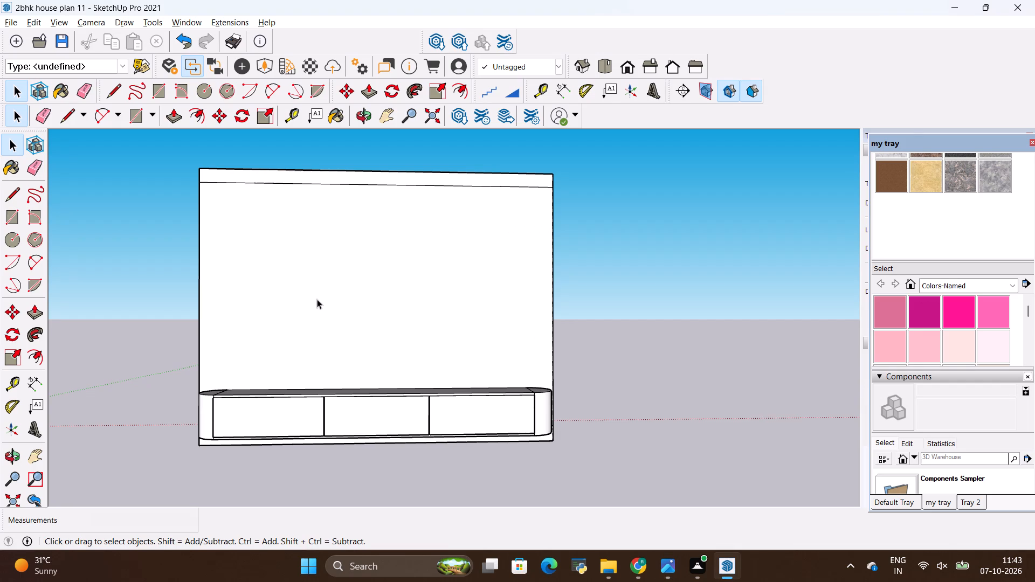
key("alt+Tab")
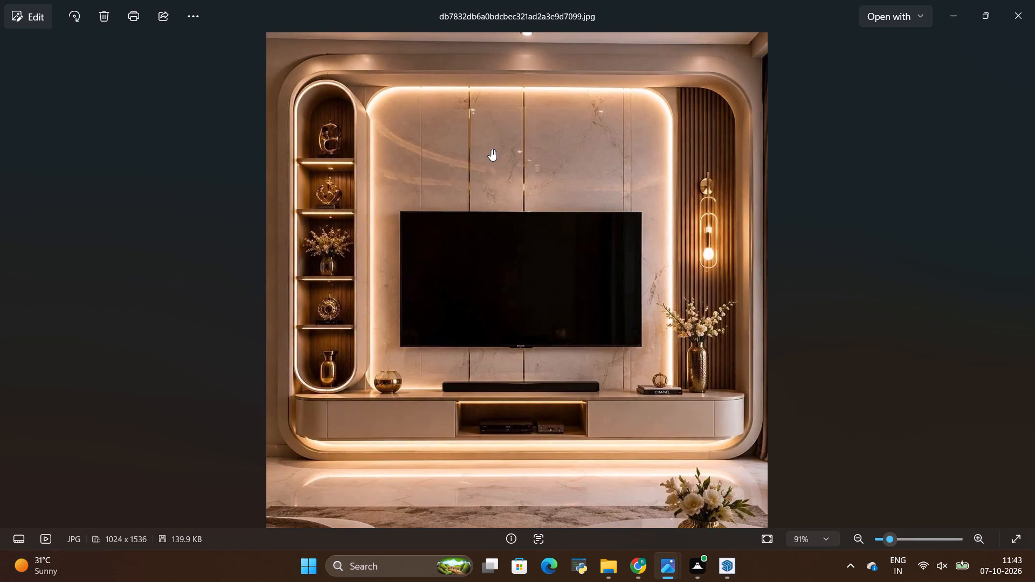
key("alt+Tab")
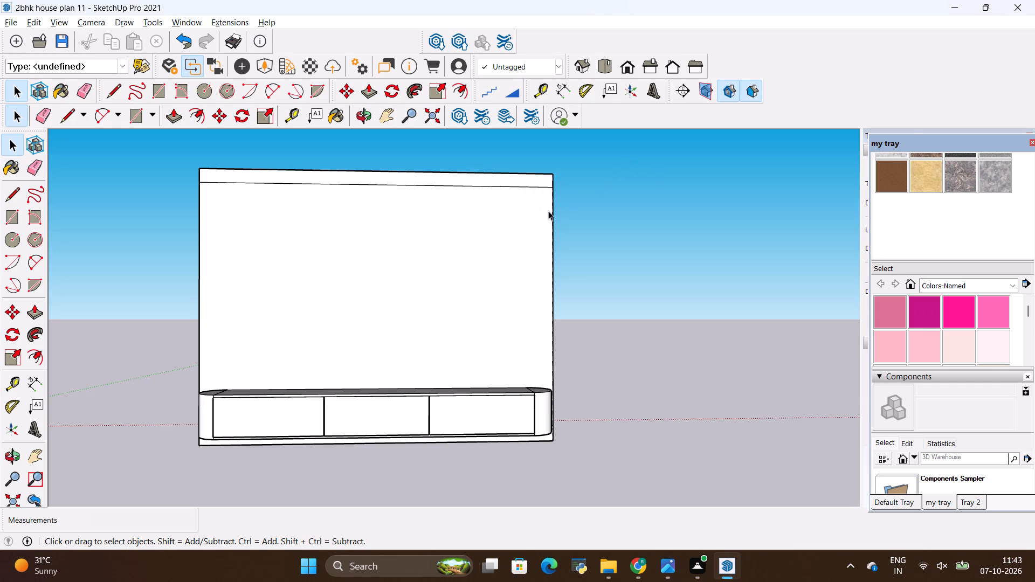
key("alt+Tab")
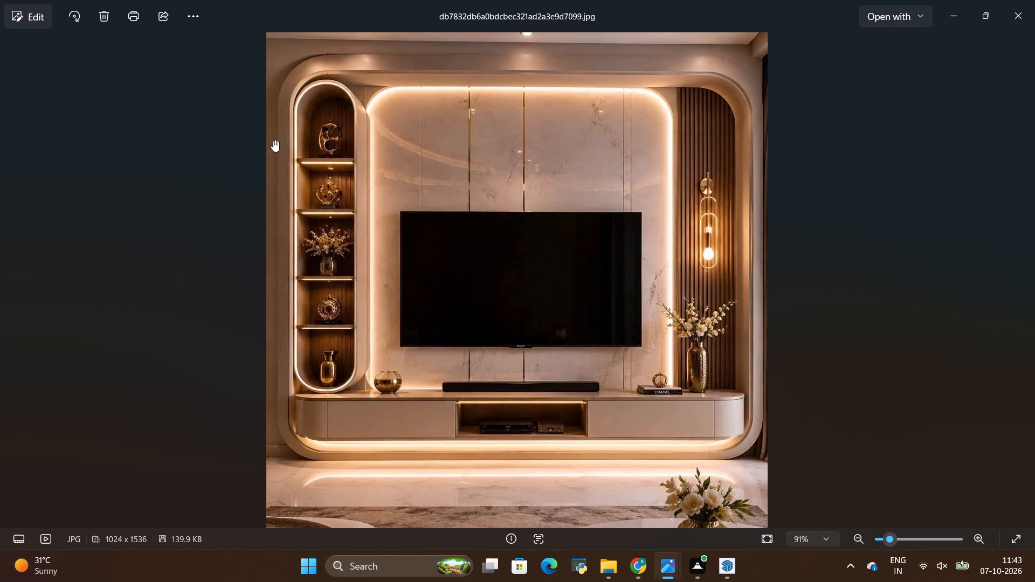
middle_click_drag(278, 144, 319, 166)
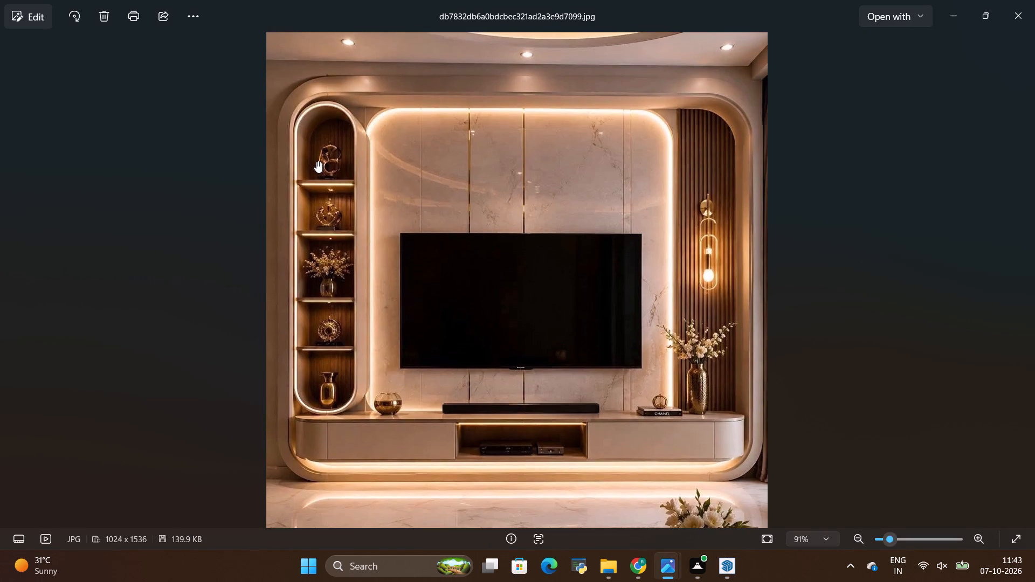
key("alt+Tab")
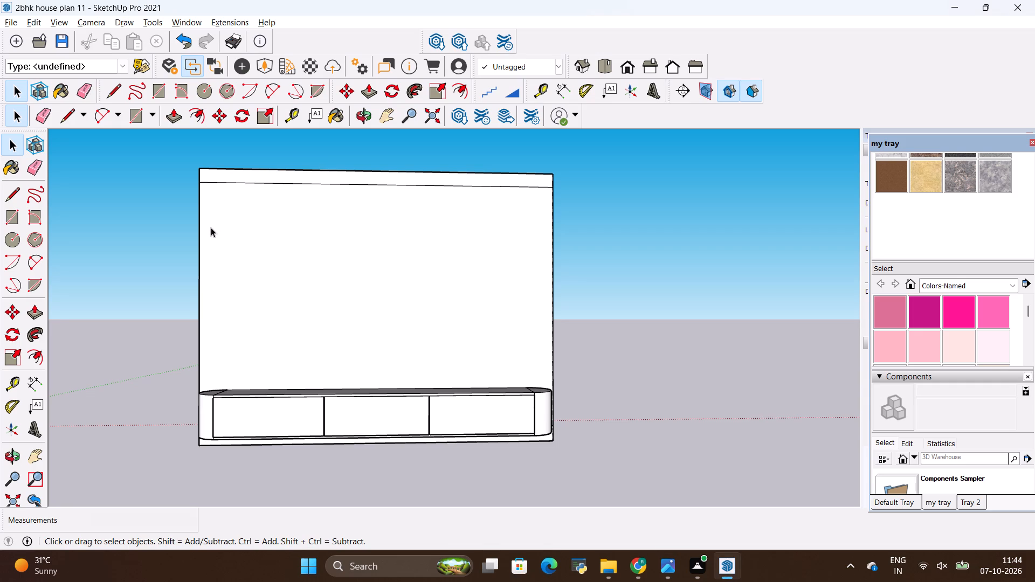
key("alt+Tab")
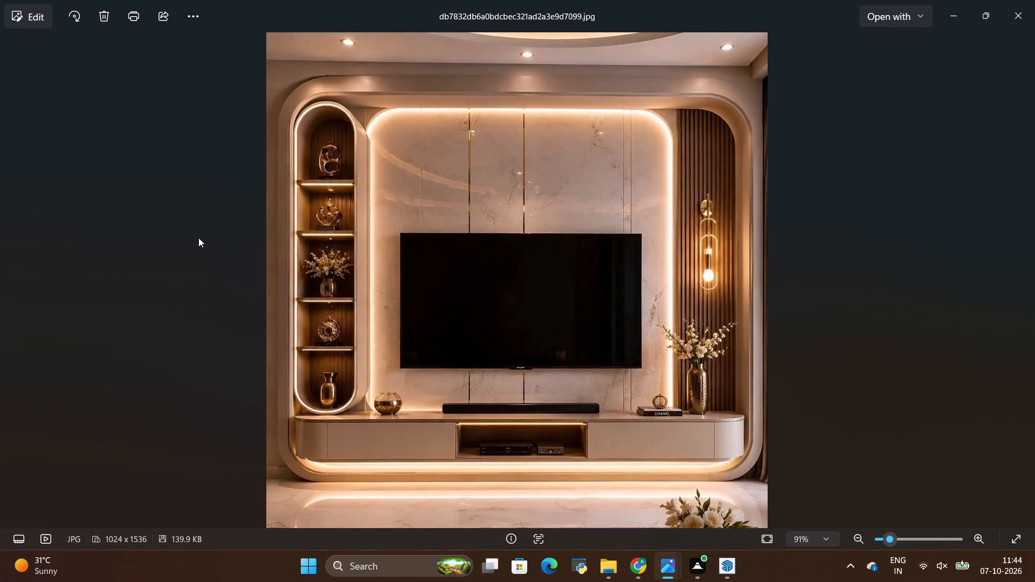
key("alt+Tab")
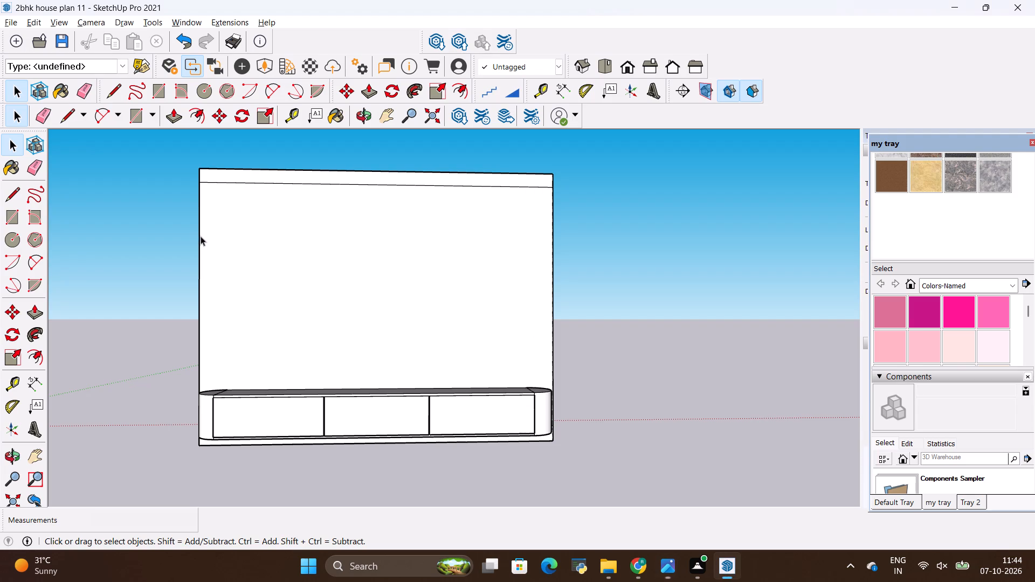
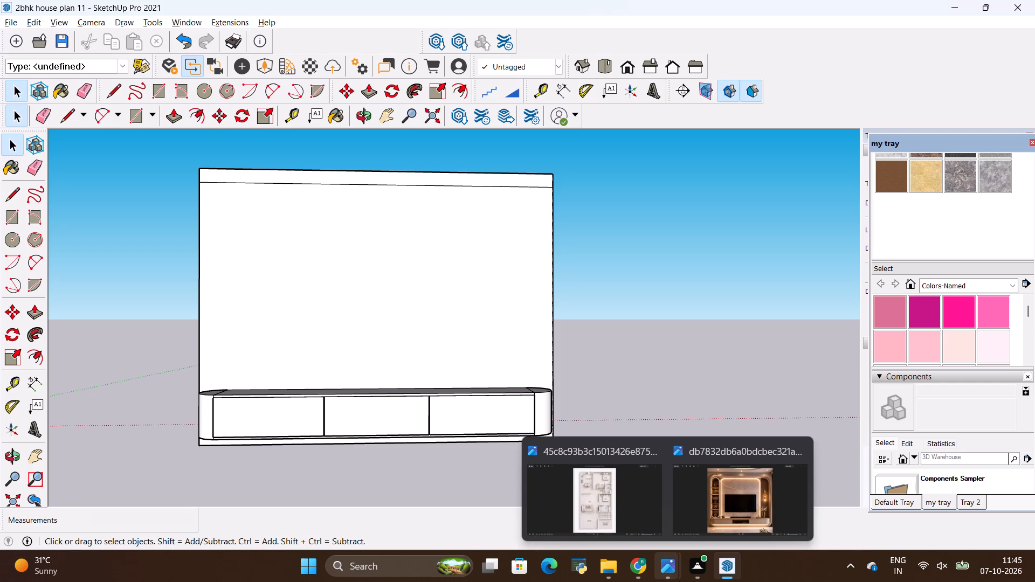
Check the reference image, open the TV unit group and place a vertical guide 2' in from the back panel's right edge.
left_click(411, 272)
key("alt+Tab")
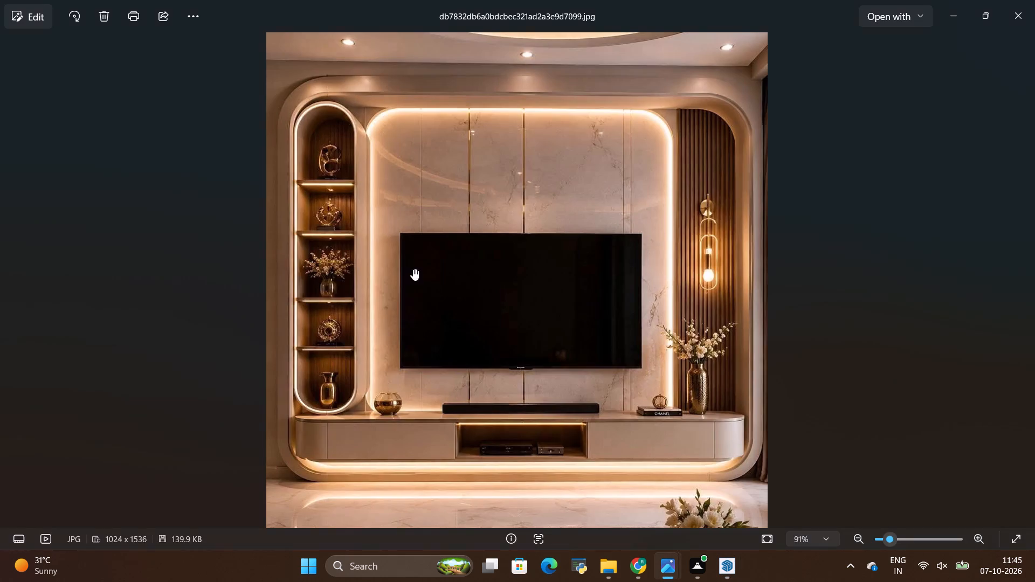
scroll(260, 144, "up", 6)
scroll(308, 176, "down", 5)
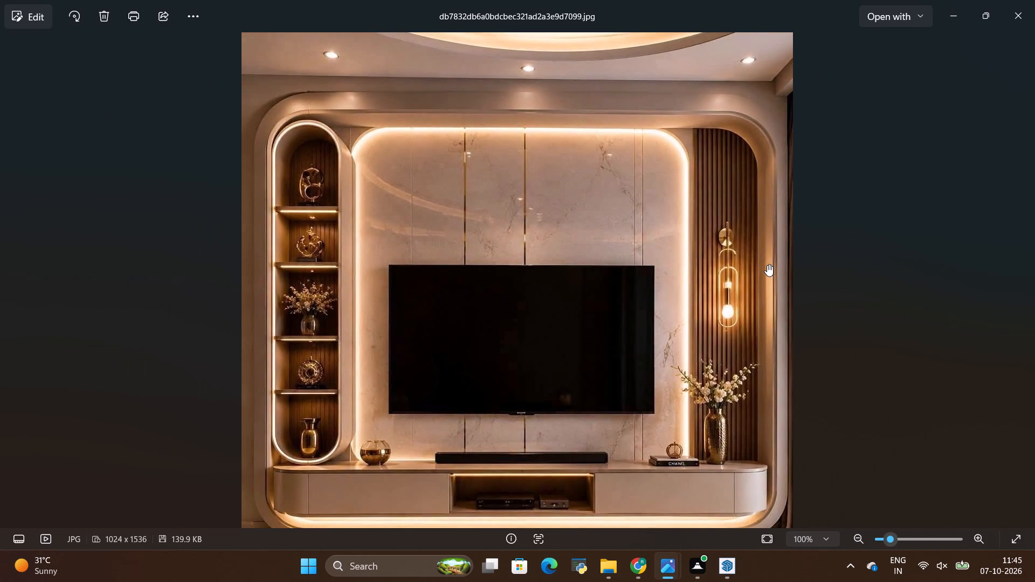
key("alt+Tab")
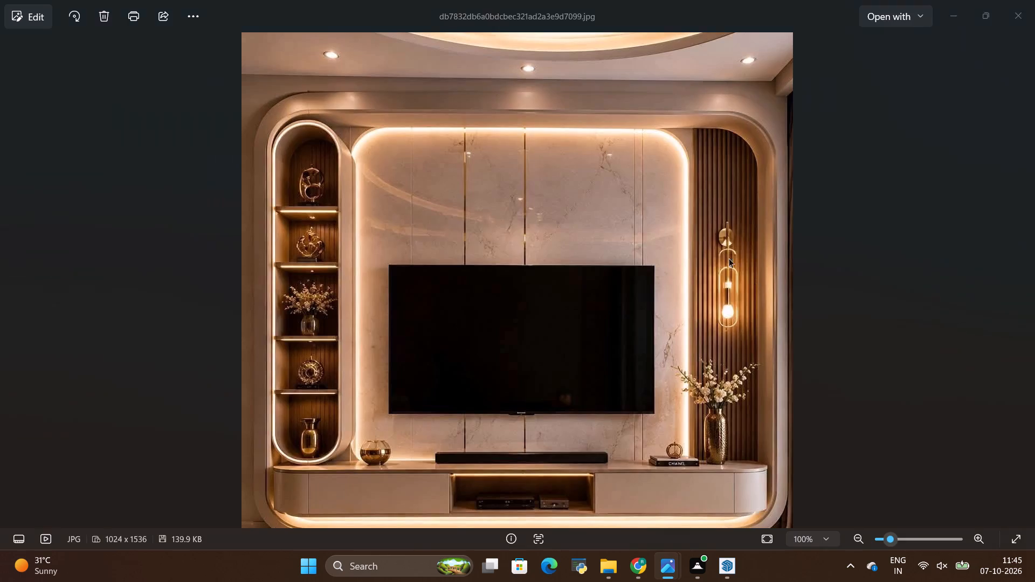
key("space")
double_click(512, 202)
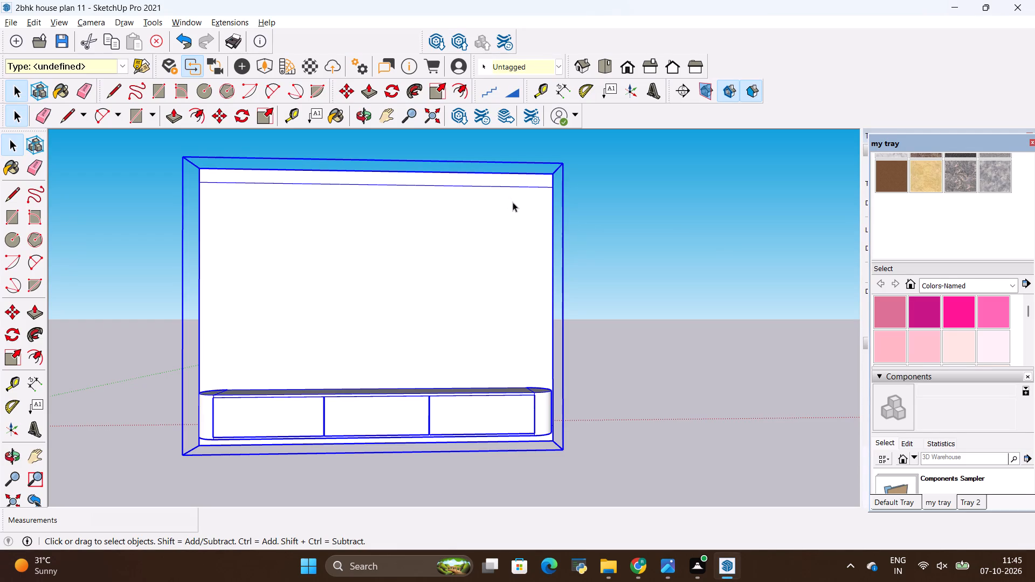
key("space")
double_click(510, 214)
scroll(521, 188, "up", 5)
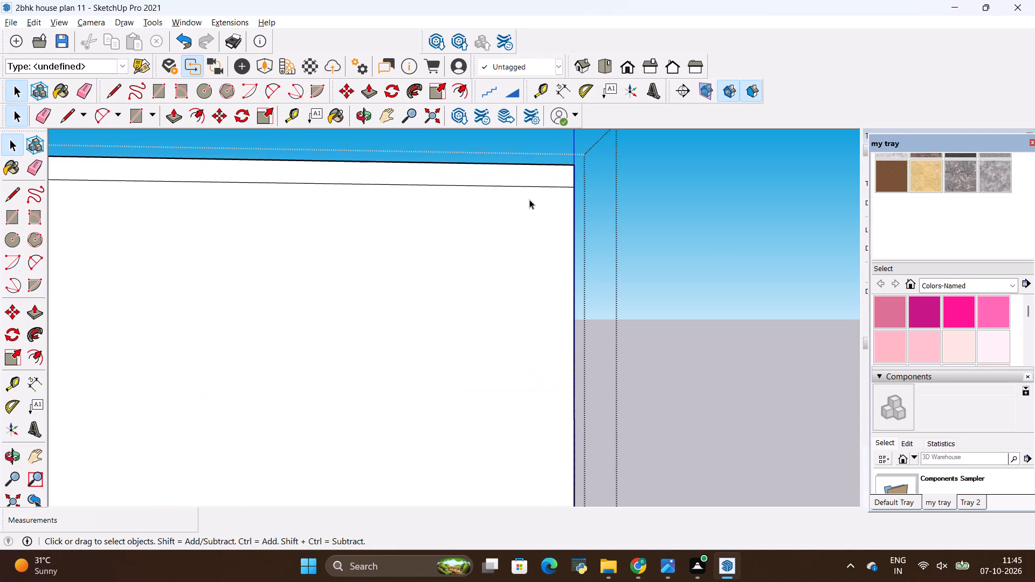
scroll(530, 199, "down", 5)
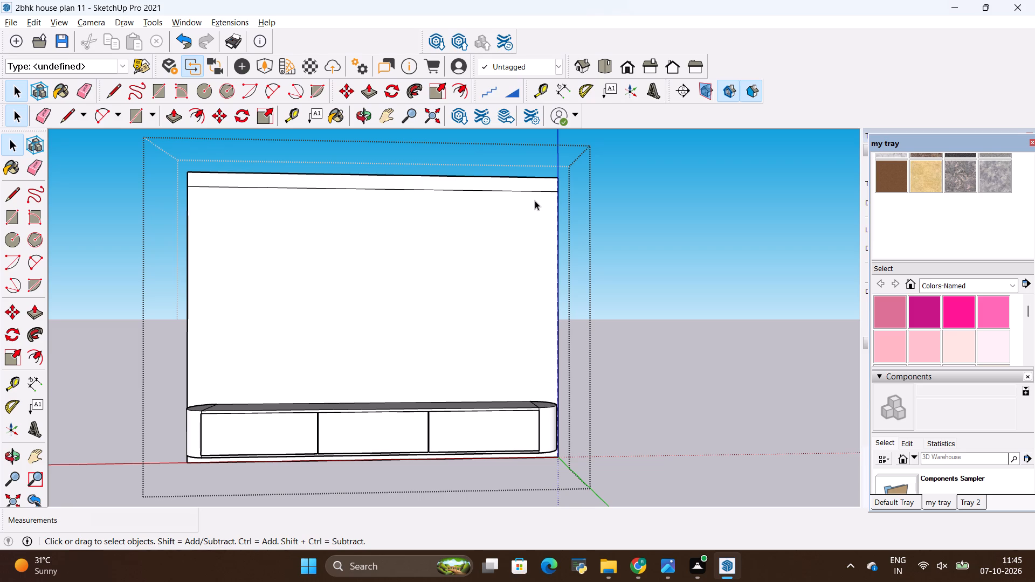
scroll(536, 197, "up", 1)
scroll(536, 195, "down", 1)
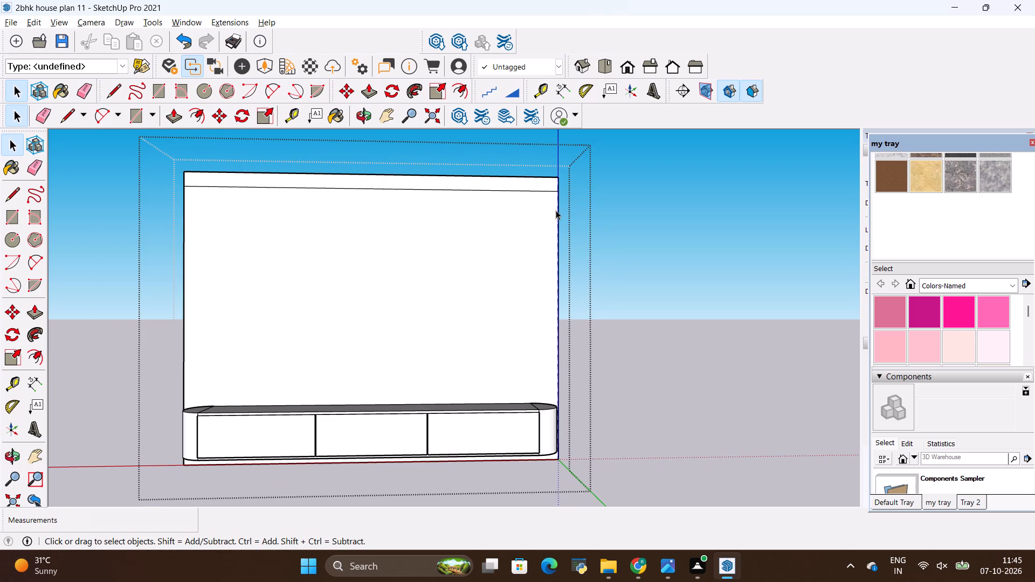
key("t")
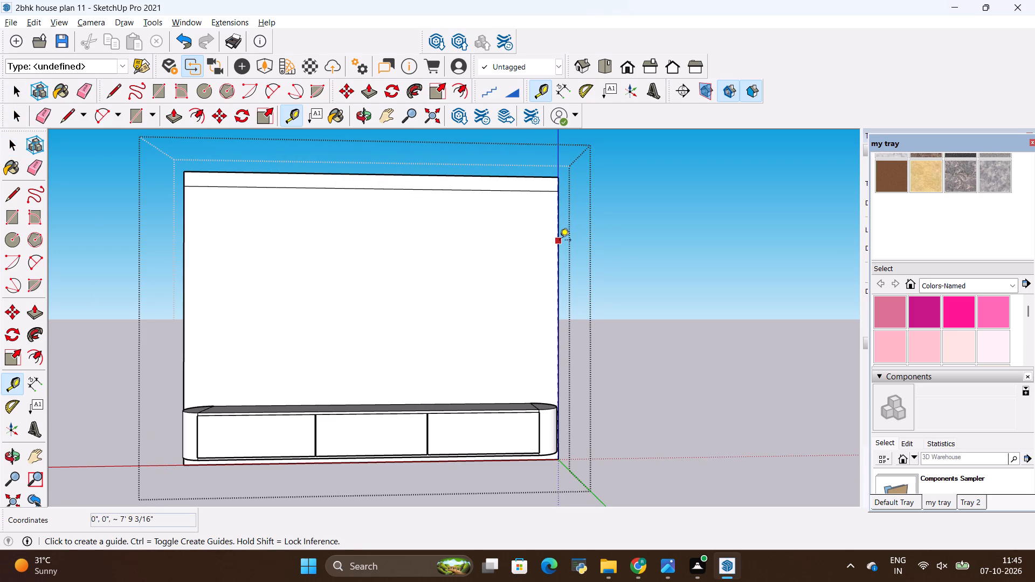
left_click(560, 241)
key("BackSpace")
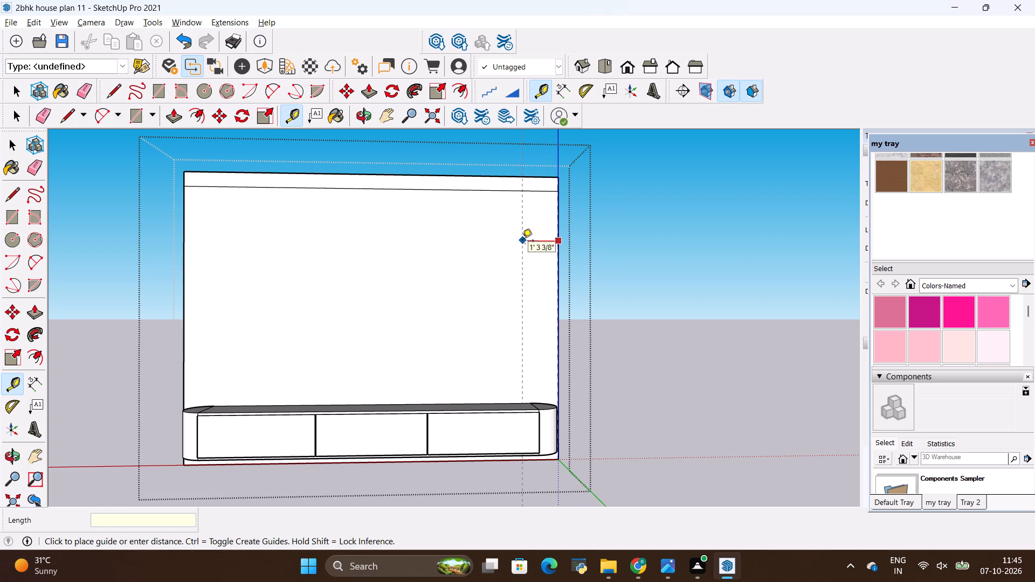
type("2'")
key("Return")
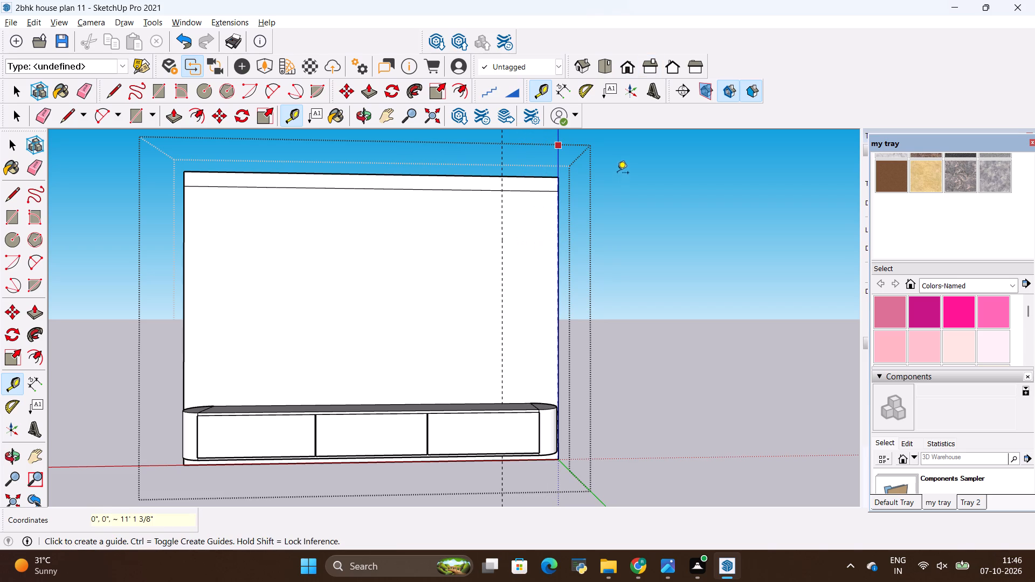
Place a horizontal guide 2' below the panel's upper line and draw a 2' radius arc across the top-right corner.
left_click(522, 191)
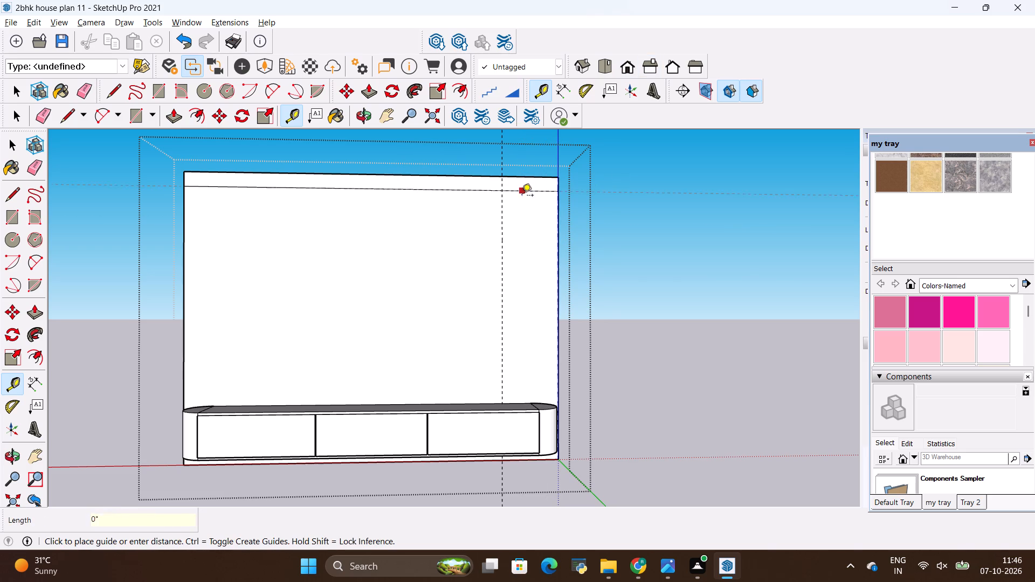
key("BackSpace")
type("2'")
key("Return")
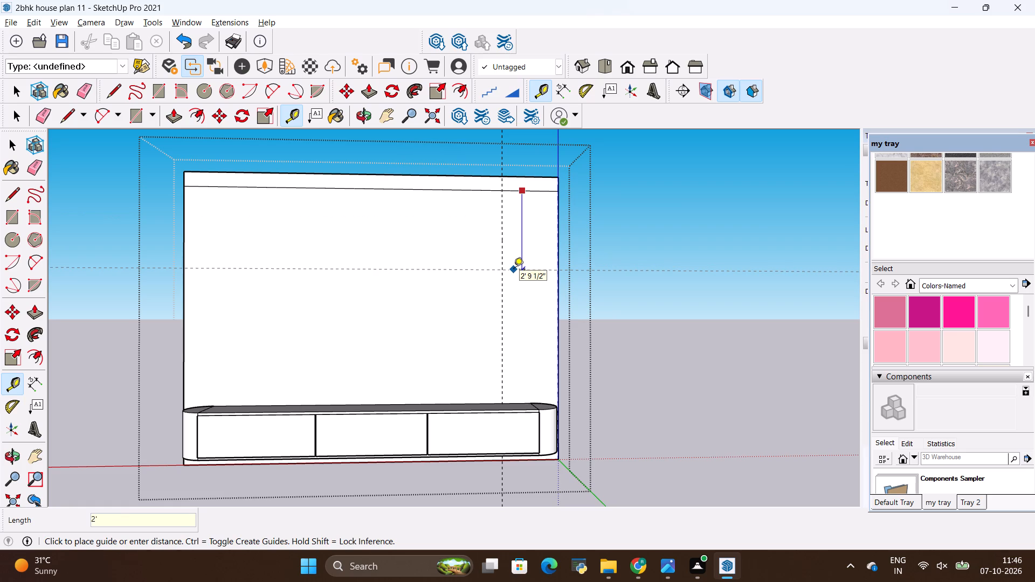
left_click(279, 88)
left_click(500, 190)
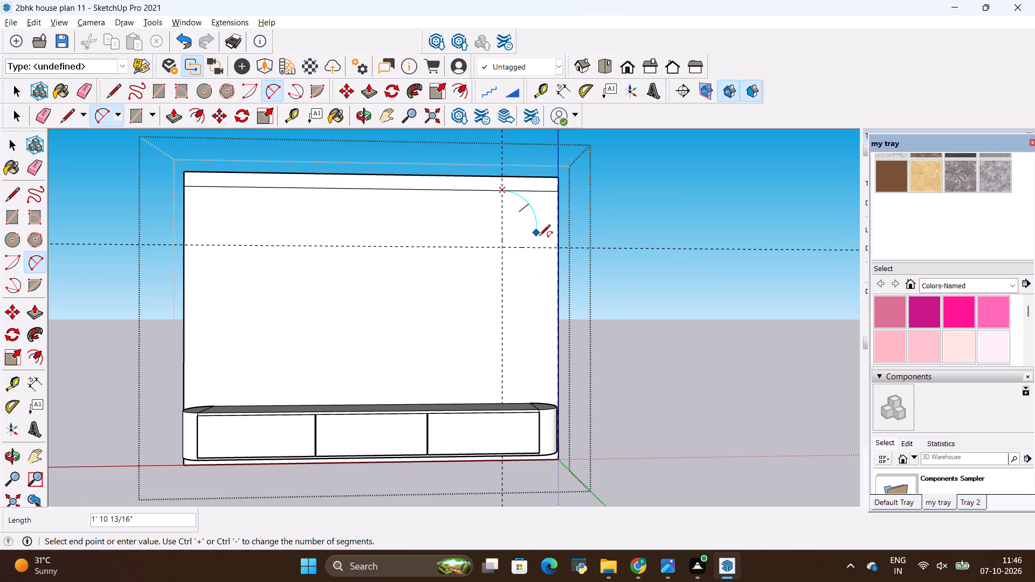
left_click(556, 250)
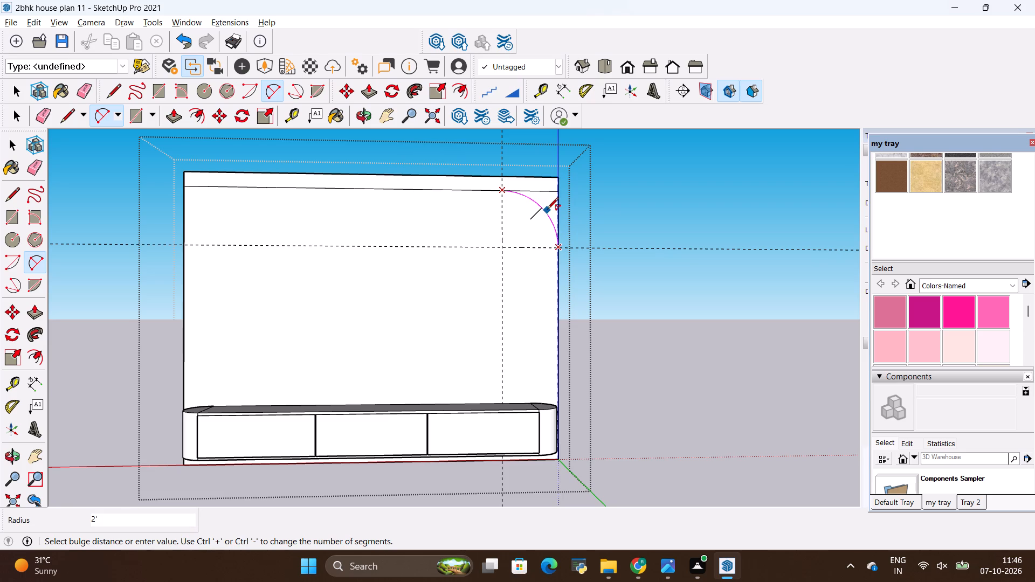
left_click(547, 210)
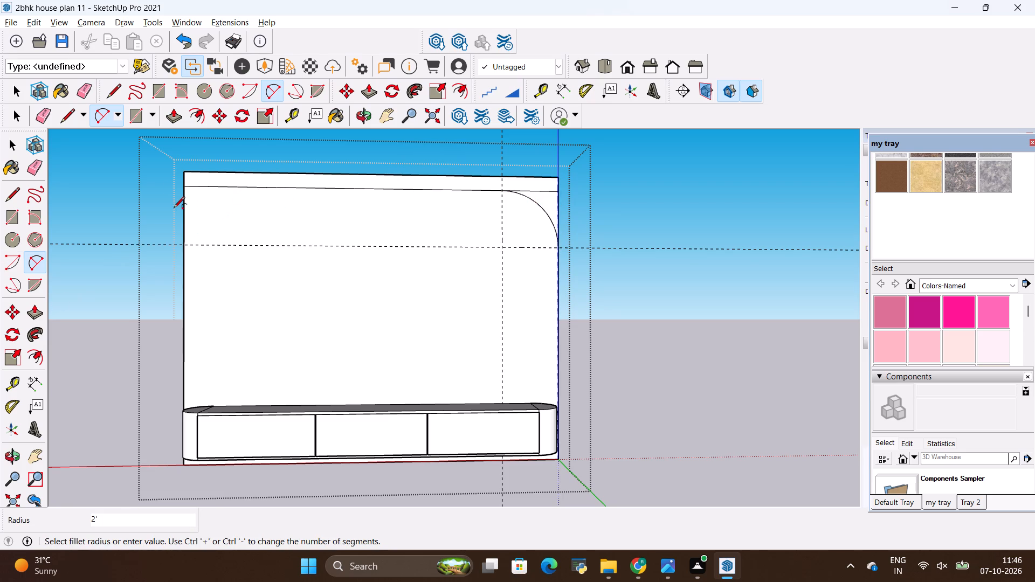
Place a vertical guide 2' in from the panel's left edge and draw a matching 2' radius arc across the top-left corner.
key("t")
left_click(185, 207)
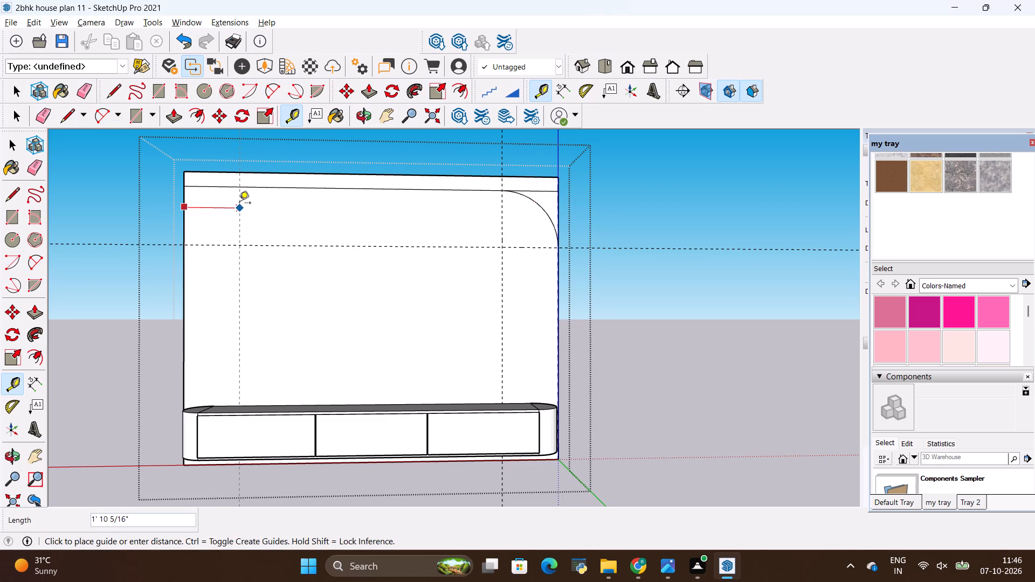
key("BackSpace")
type("2'")
key("Return")
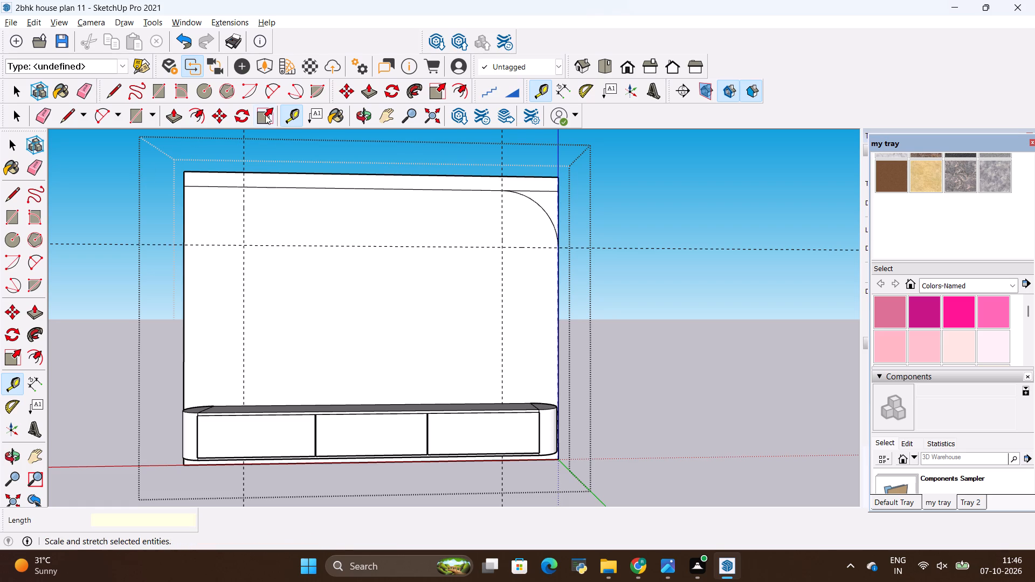
left_click(267, 93)
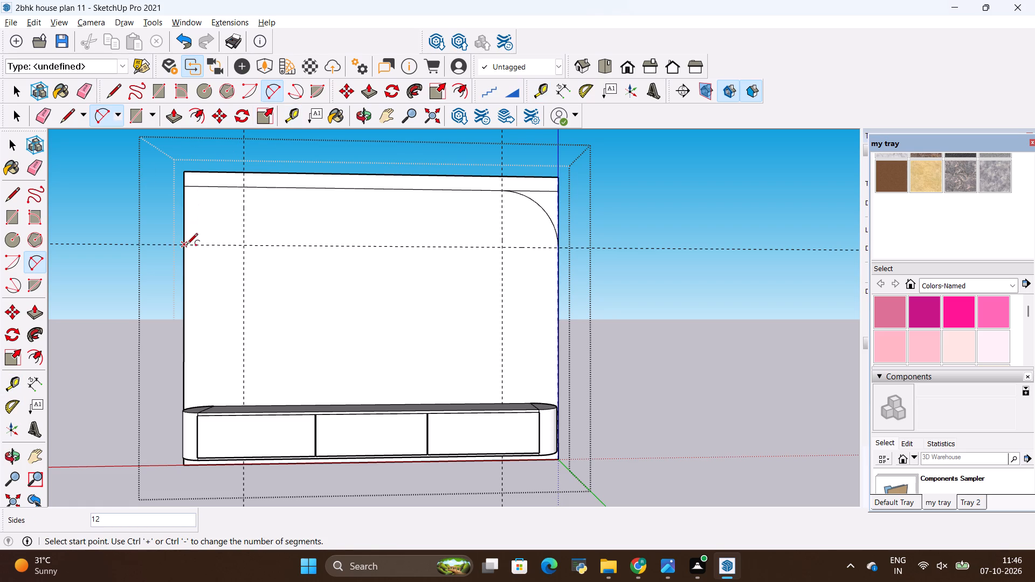
left_click(187, 245)
left_click(243, 190)
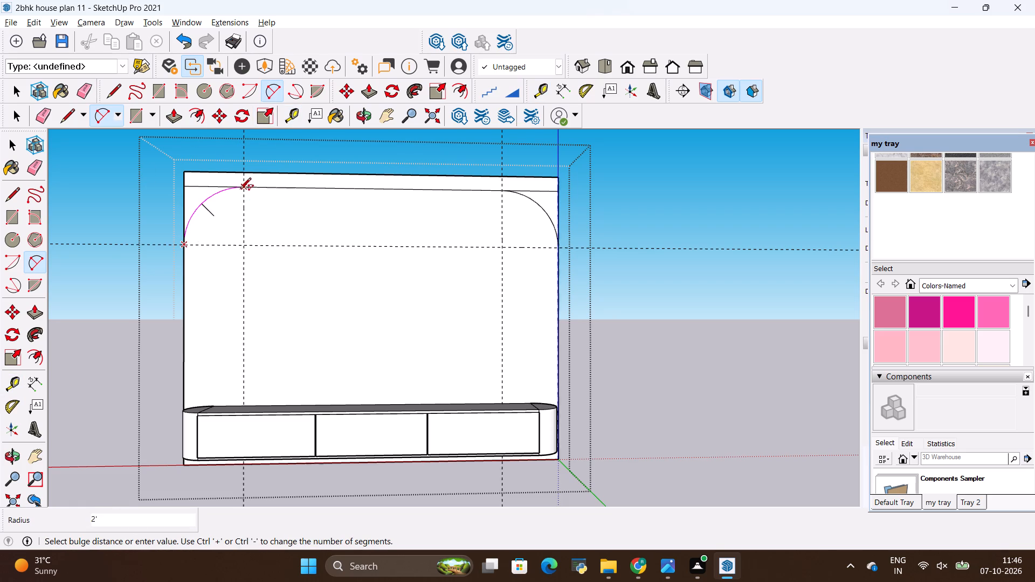
left_click(205, 202)
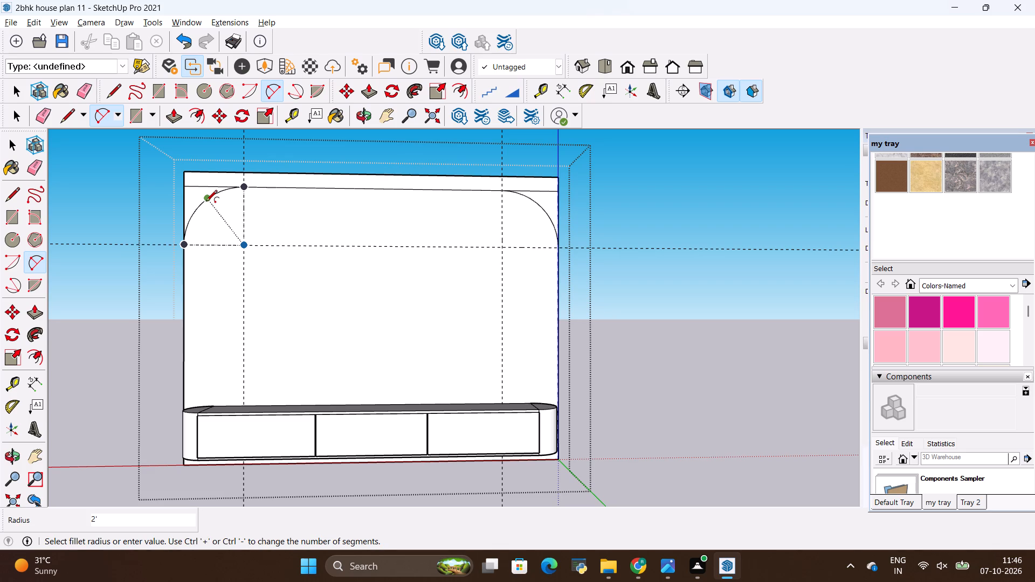
Erase the corner face and side edge outside the arc at the back panel's top-right corner.
scroll(579, 220, "up", 1)
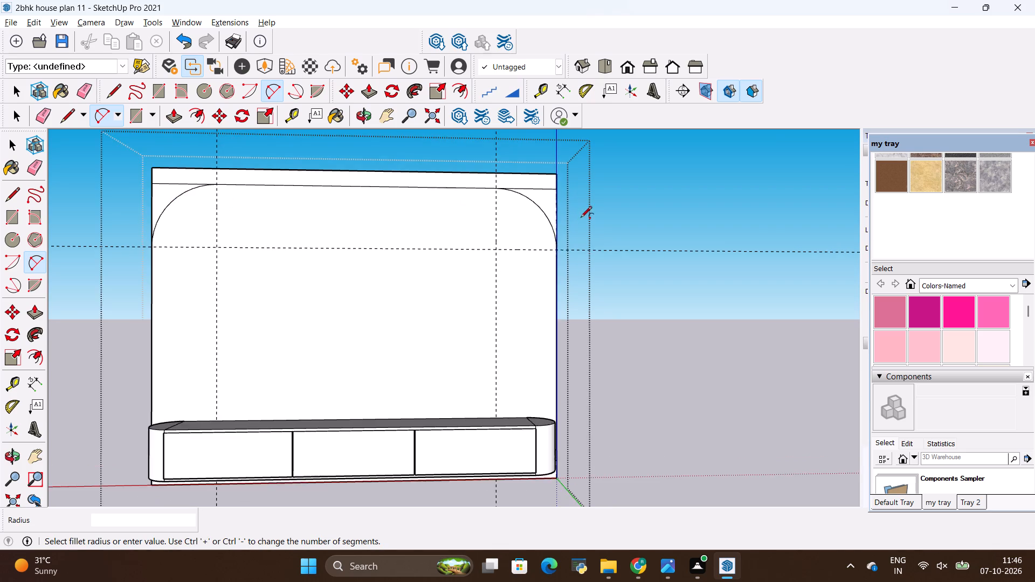
scroll(537, 200, "up", 2)
key("space")
right_click(540, 200)
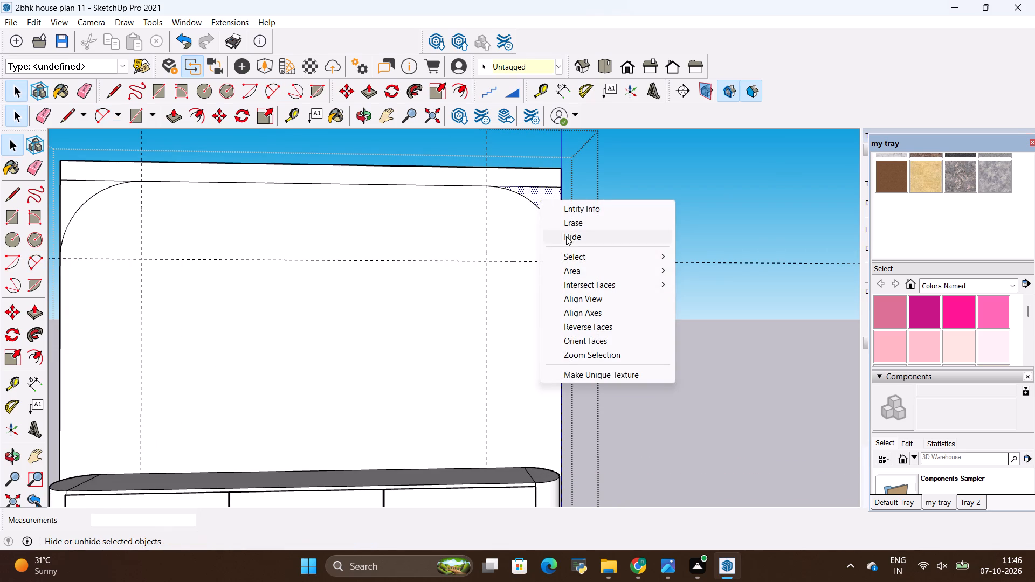
left_click(574, 221)
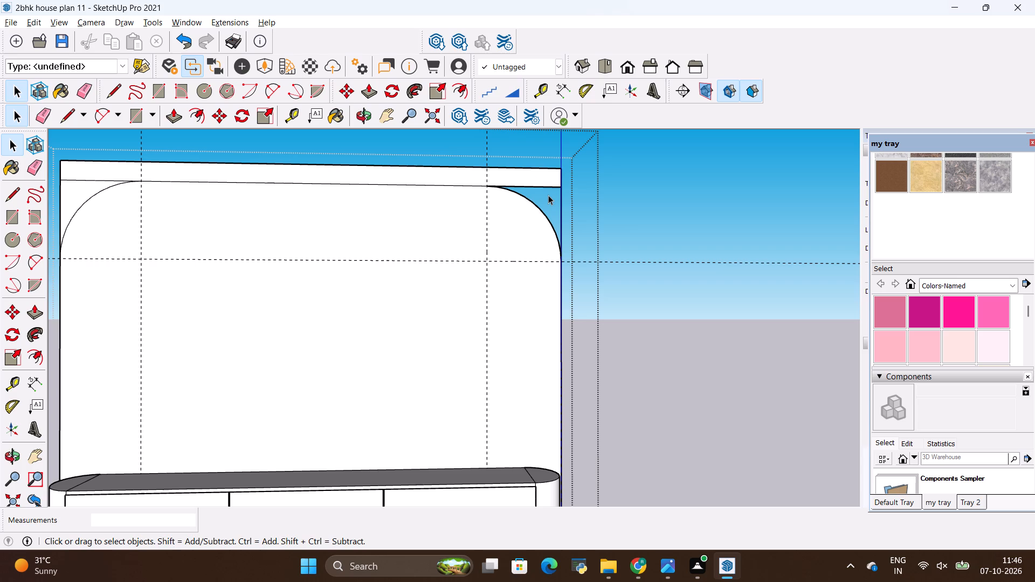
key("e")
left_click_drag(552, 202, 571, 210)
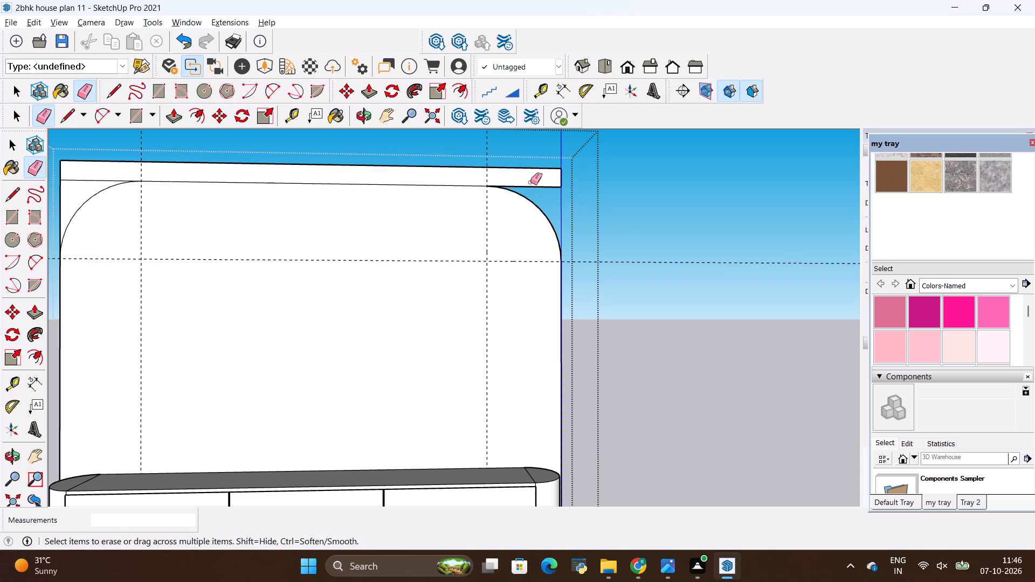
Erase the top-left corner waste, the strip above the panel and the leftover edges outside the rounded outline.
scroll(521, 181, "down", 4)
scroll(258, 169, "up", 3)
scroll(218, 197, "up", 2)
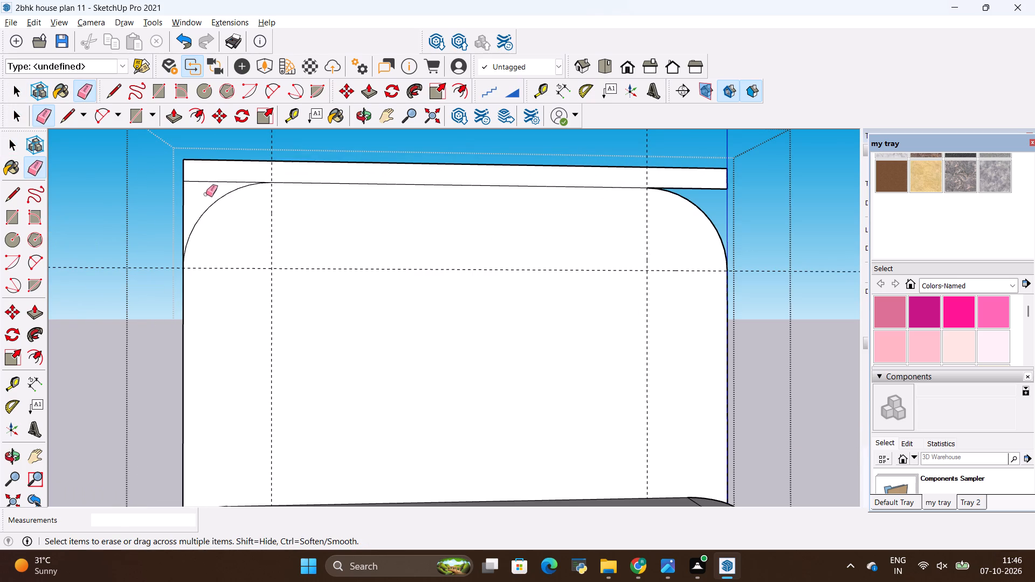
left_click_drag(206, 194, 199, 197)
left_click_drag(170, 203, 184, 205)
left_click_drag(197, 170, 206, 182)
left_click_drag(193, 170, 188, 170)
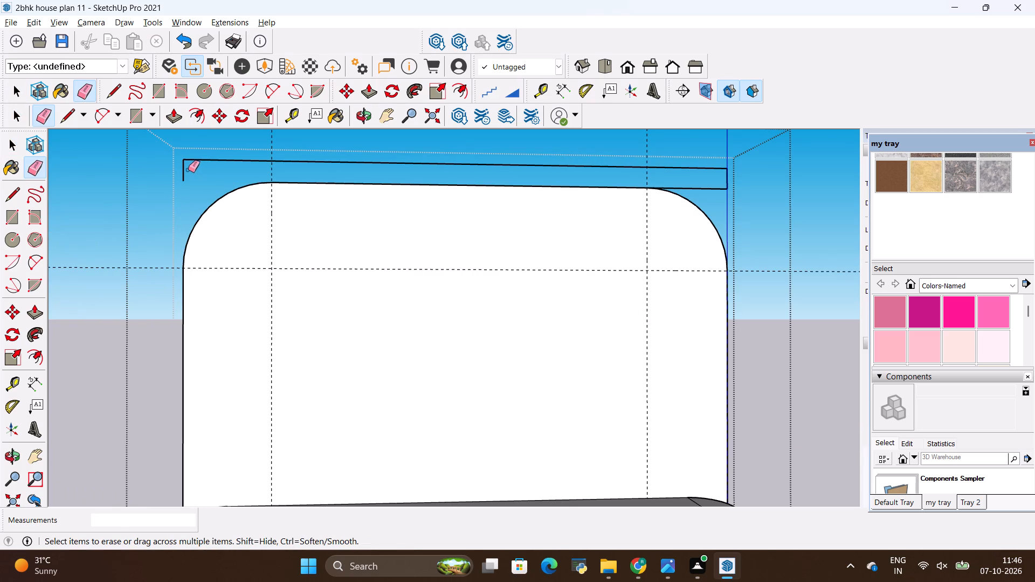
left_click_drag(188, 170, 181, 170)
left_click_drag(191, 151, 194, 161)
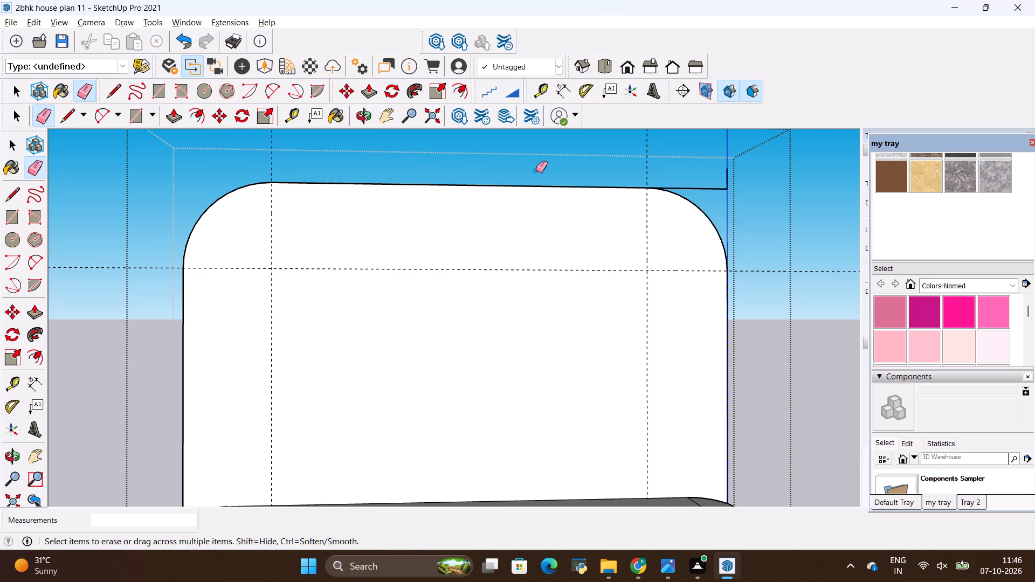
left_click_drag(698, 178, 699, 199)
key("space")
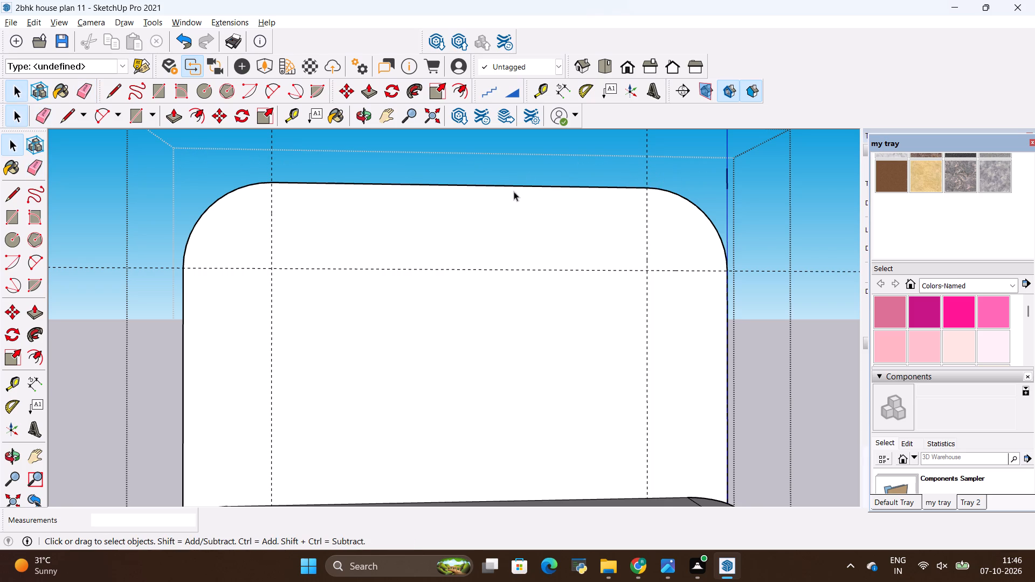
Compare the rounded back panel with the reference image, examining its outer frame, shelf niche, marble panel and slatted side.
left_click(502, 224)
scroll(499, 216, "down", 4)
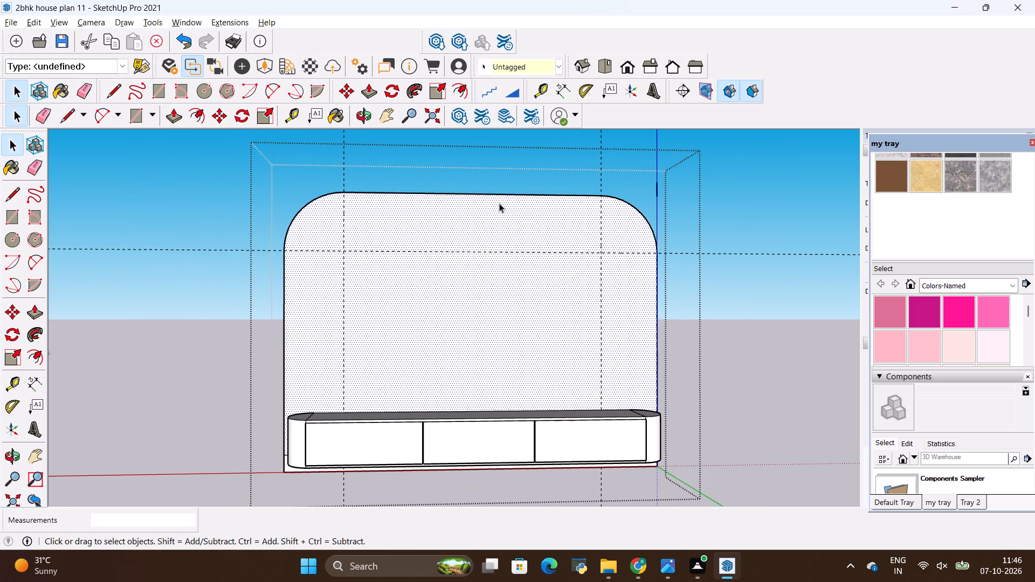
key("alt+Tab")
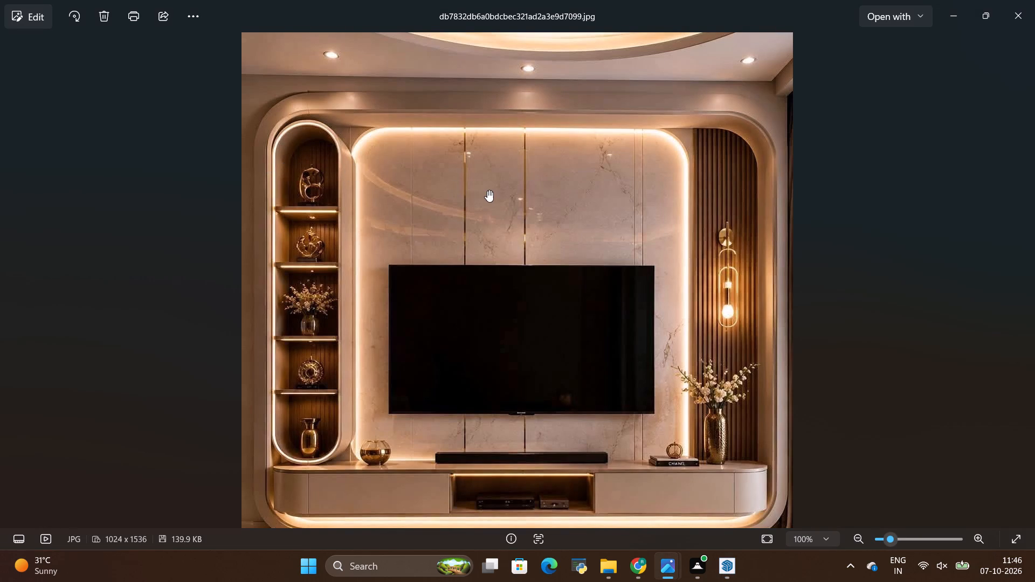
key("alt+Tab")
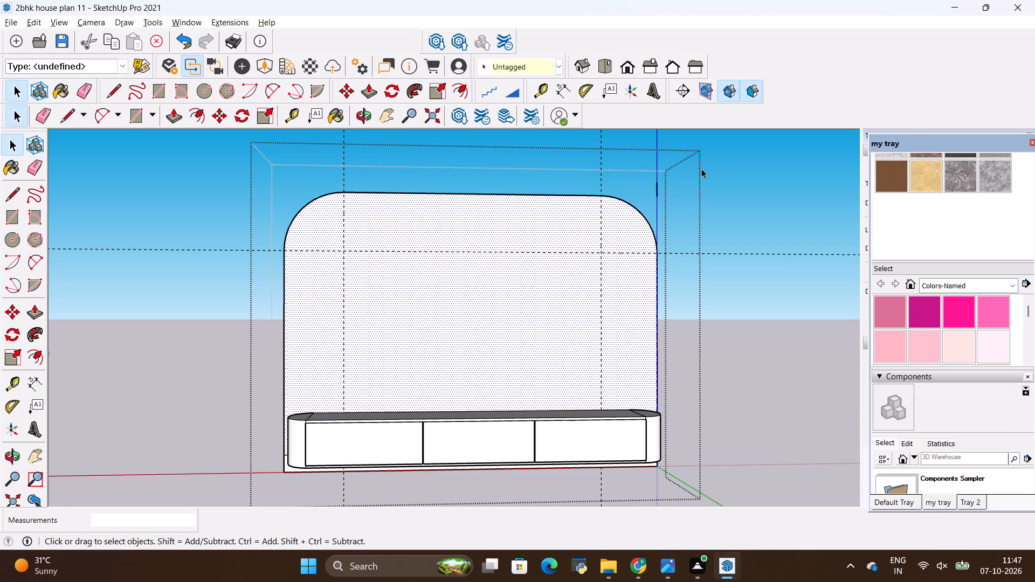
key("alt+Tab")
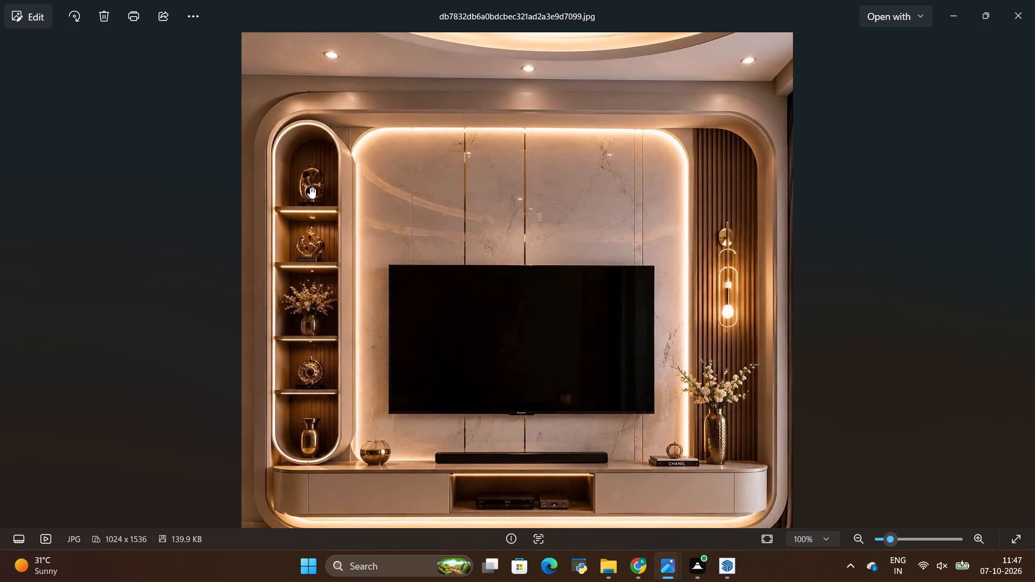
scroll(375, 335, "up", 3)
scroll(438, 297, "up", 2)
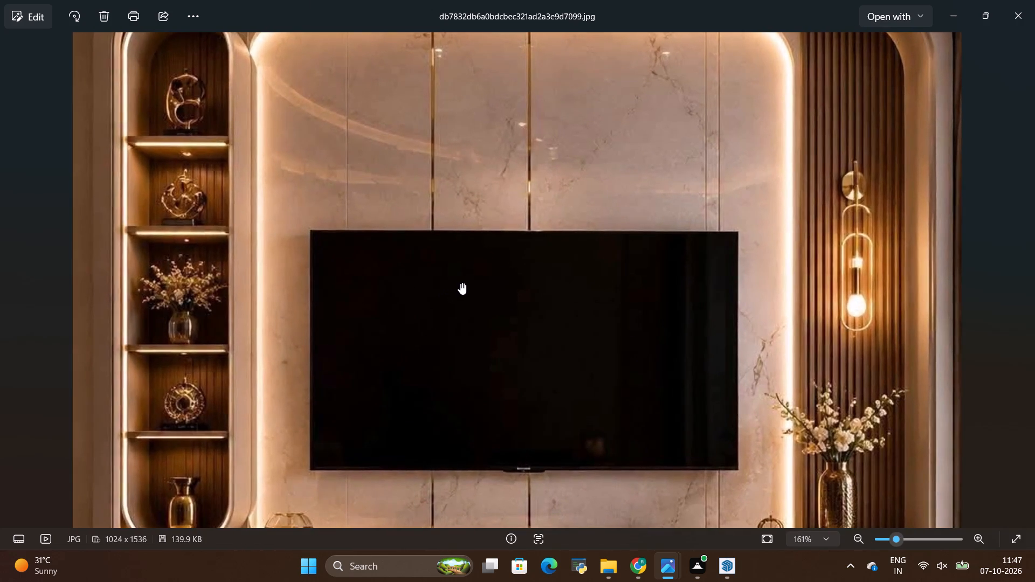
scroll(460, 283, "down", 5)
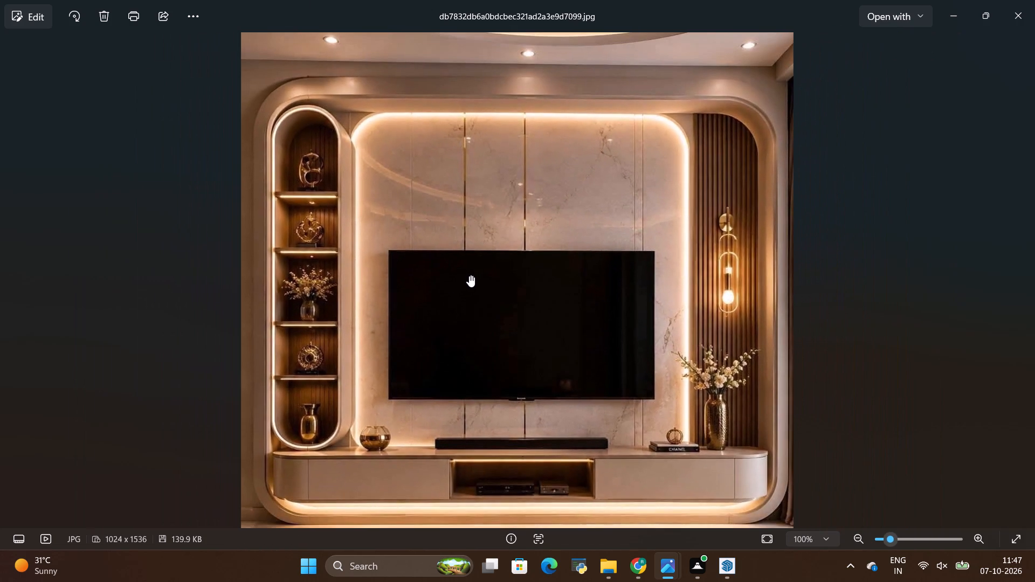
scroll(457, 258, "down", 5)
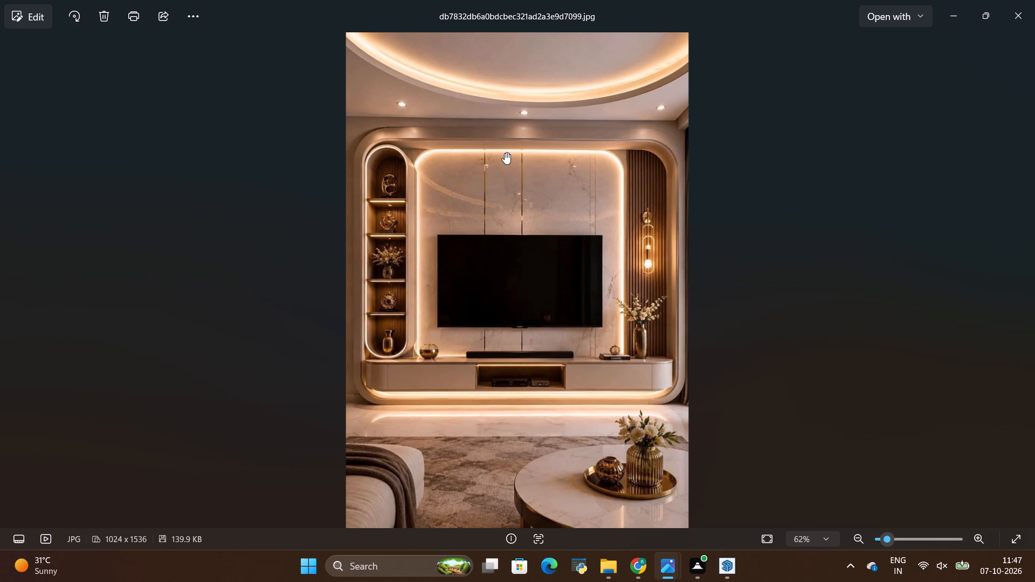
Check the reference image and place a vertical guide 1'6" outward from the left corner guide, toward the back panel's left edge.
key("alt+Tab")
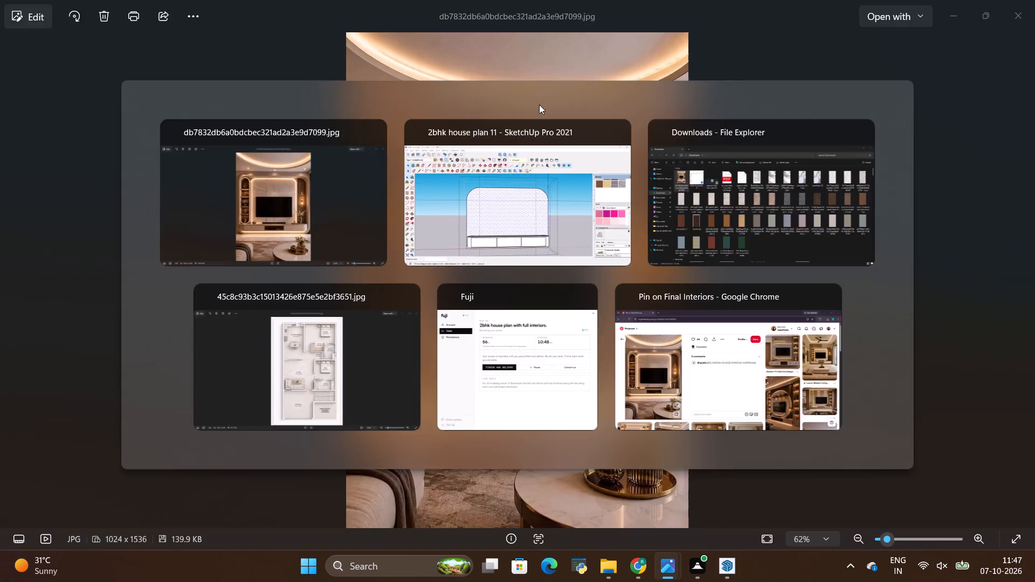
key("alt+Tab")
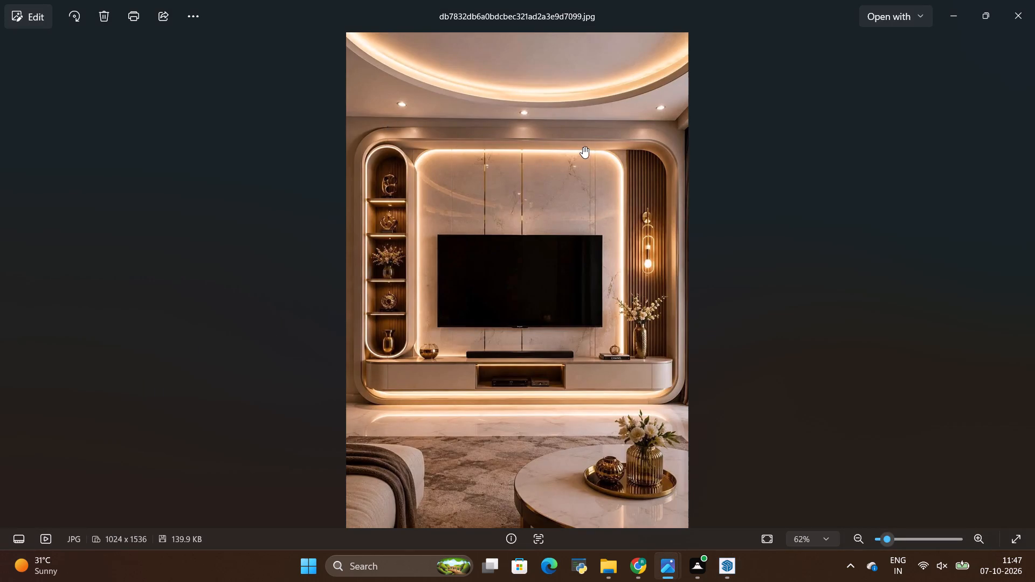
scroll(666, 162, "up", 4)
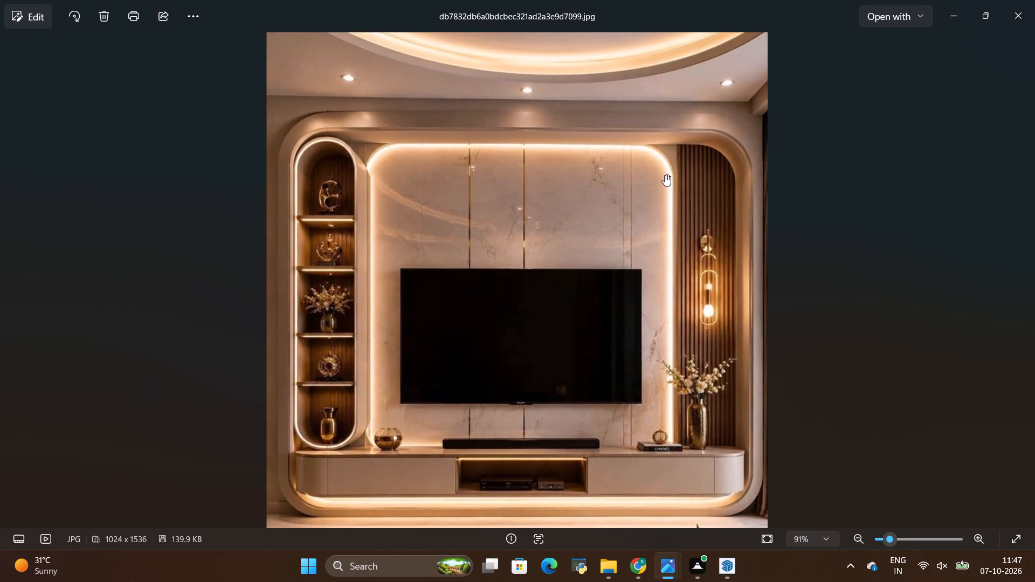
key("alt+Tab")
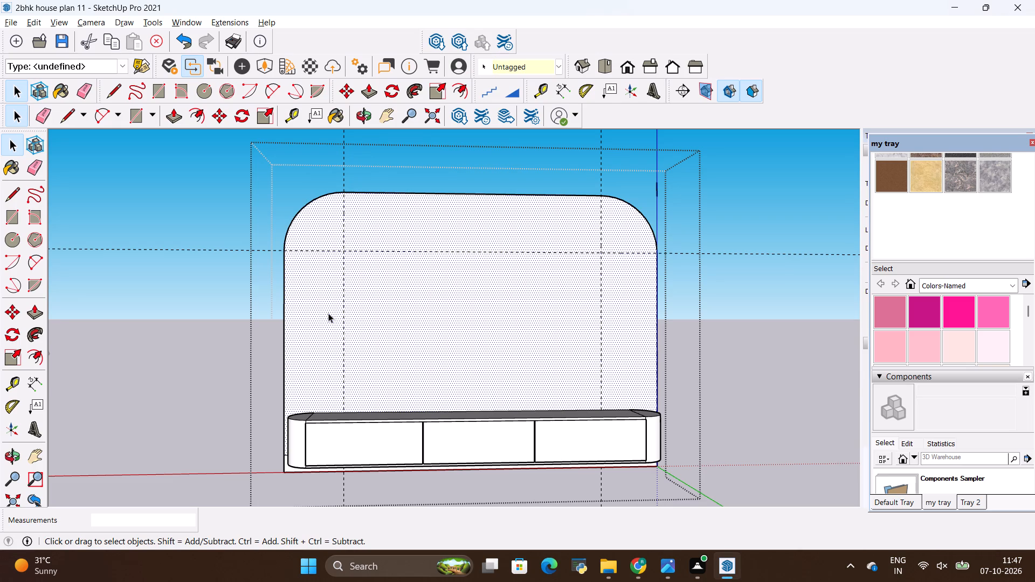
key("alt+Tab")
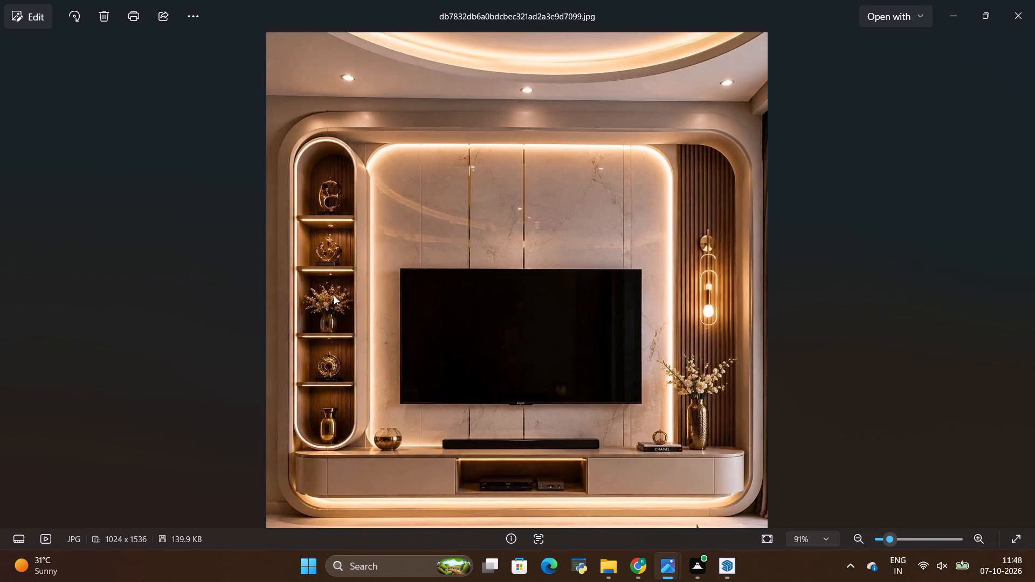
key("alt+Tab")
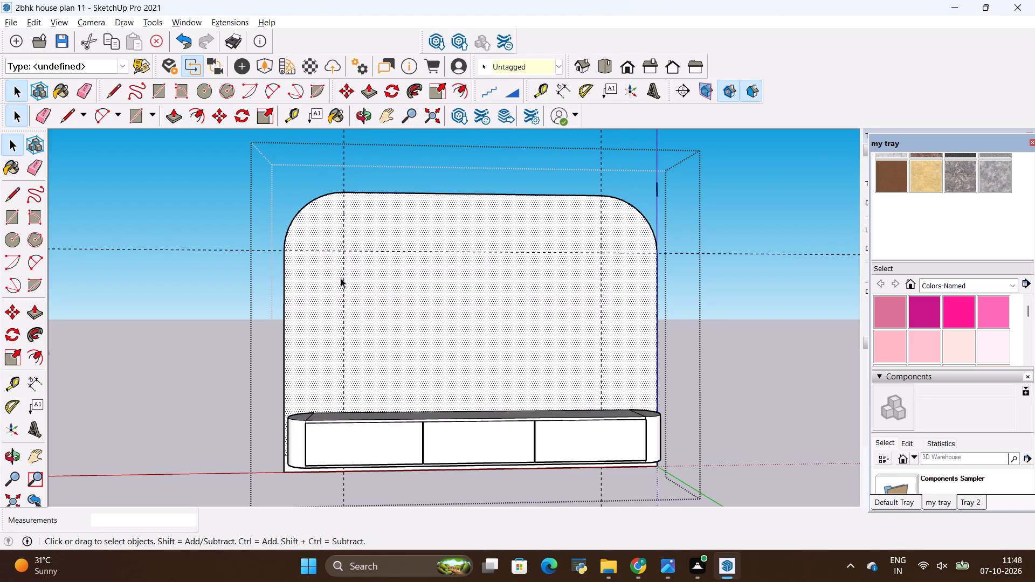
key("t")
left_click(342, 283)
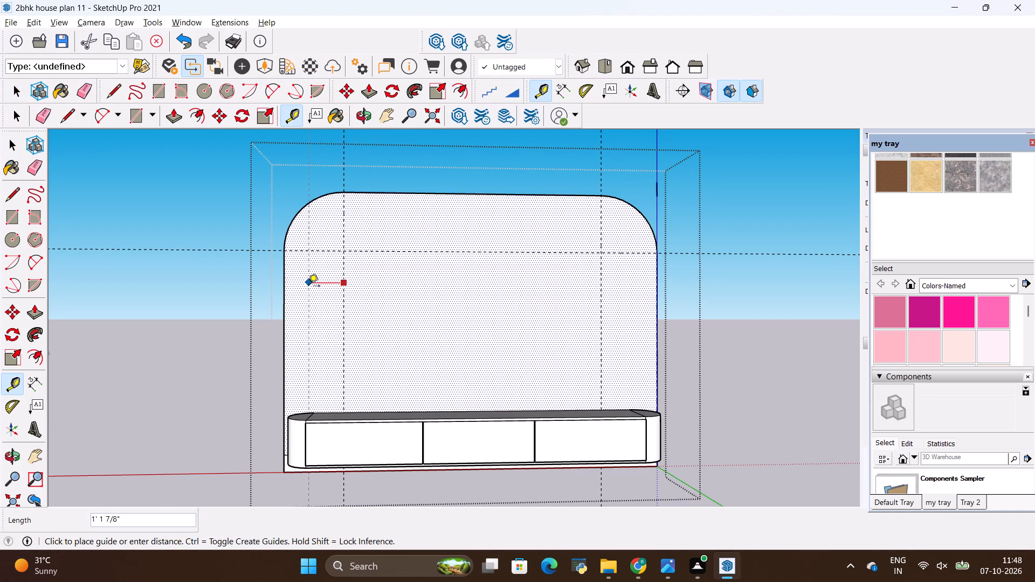
key("BackSpace")
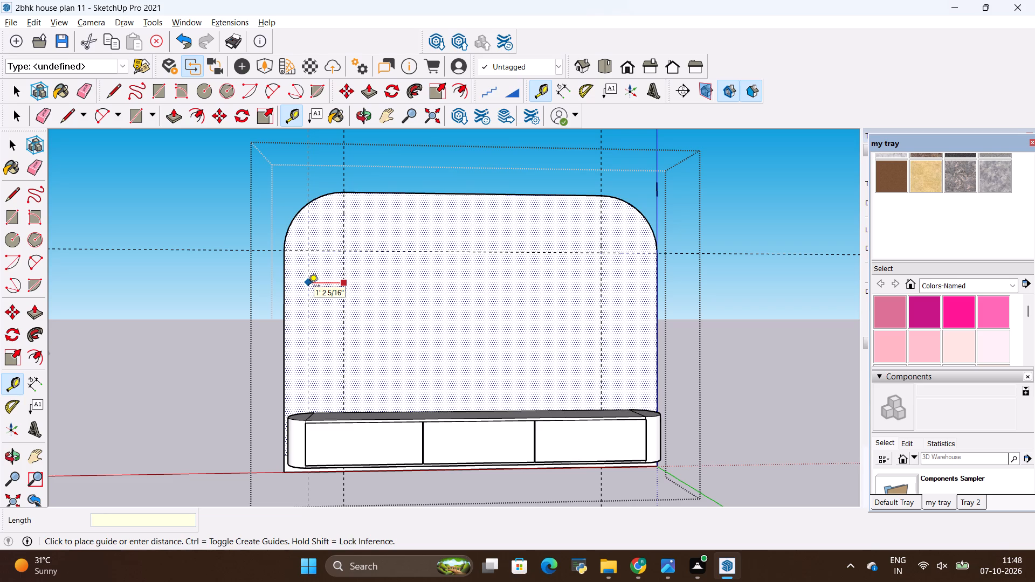
type("1'")
key("6")
key("shift+quotedbl")
key("Return")
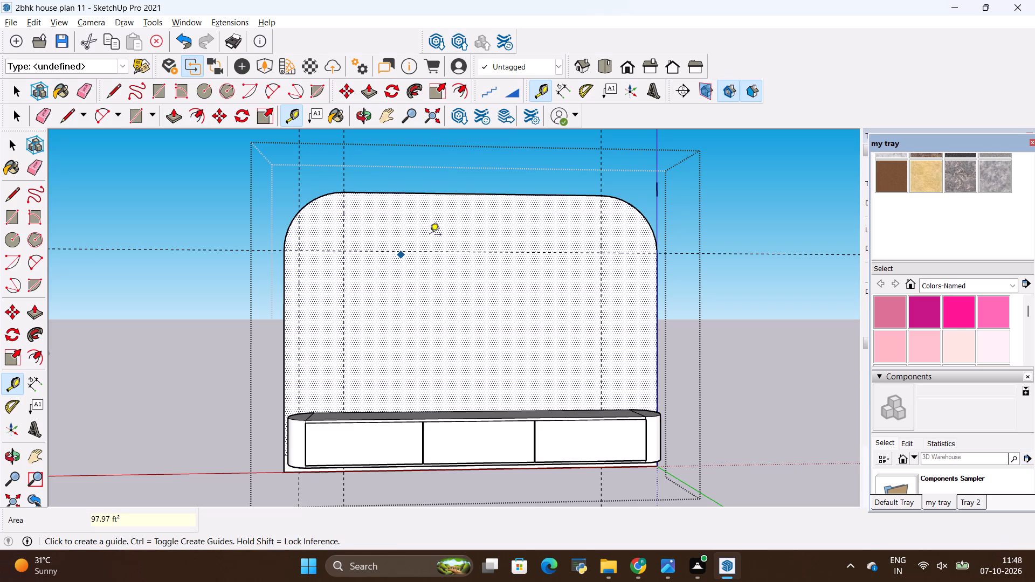
Place a vertical guide 1'6" outward from the right corner guide, toward the back panel's right edge.
left_click(601, 264)
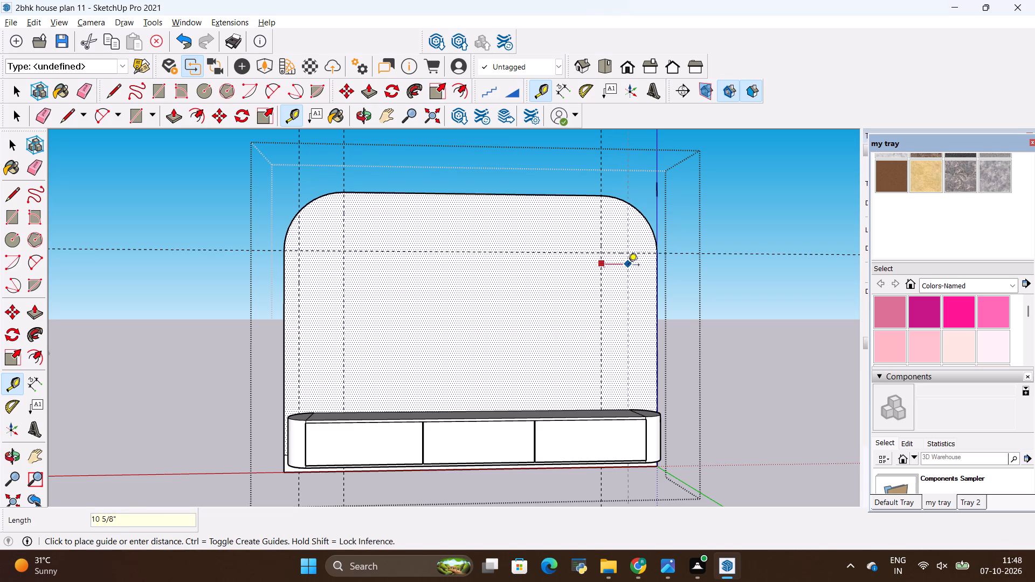
key("BackSpace")
type("1'")
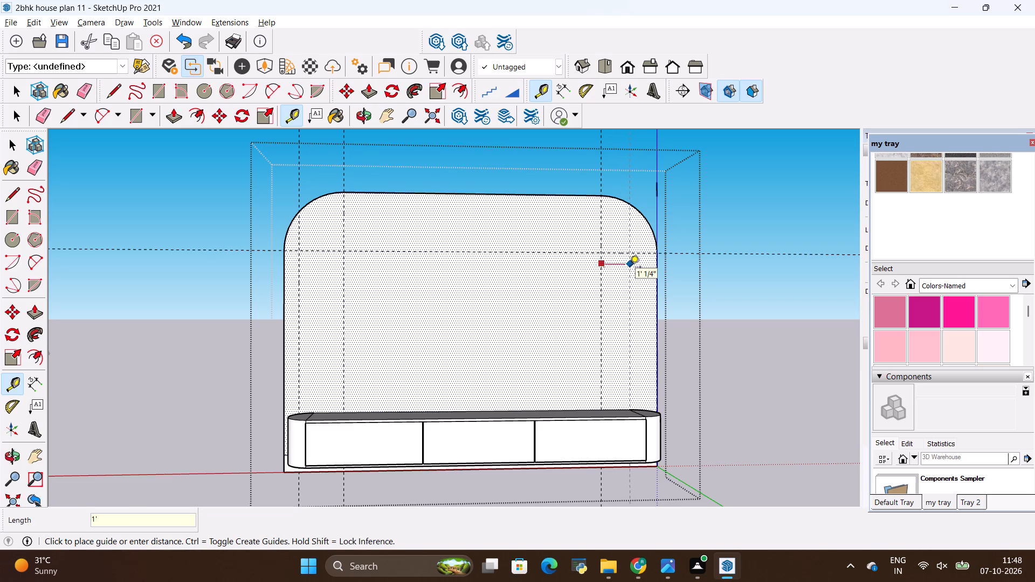
key("6")
key("shift+quotedbl")
key("Return")
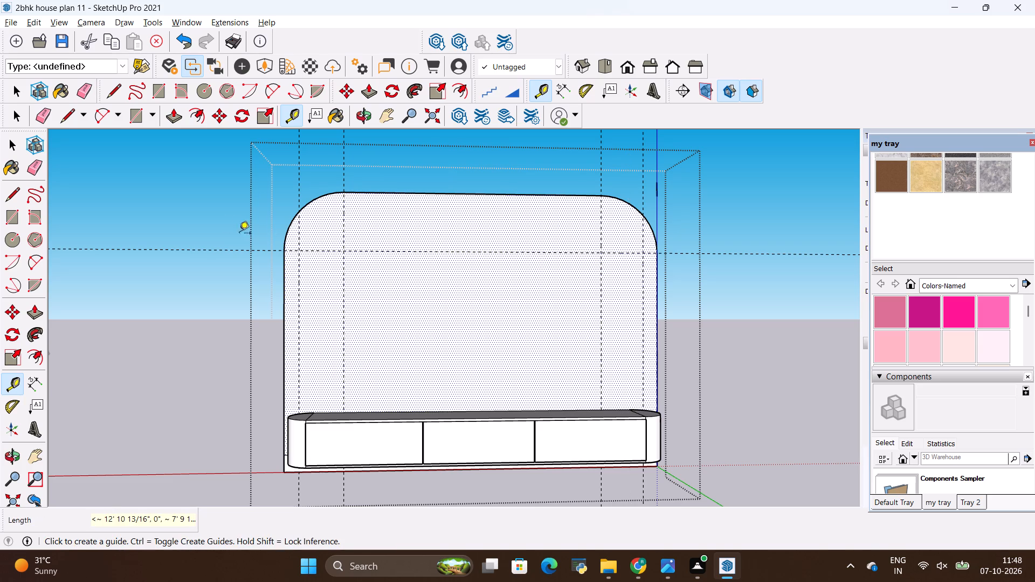
Draw the shelf niche's top semicircle with a 9" bulge between the two left guides, starting on the horizontal guide.
key("alt+Tab")
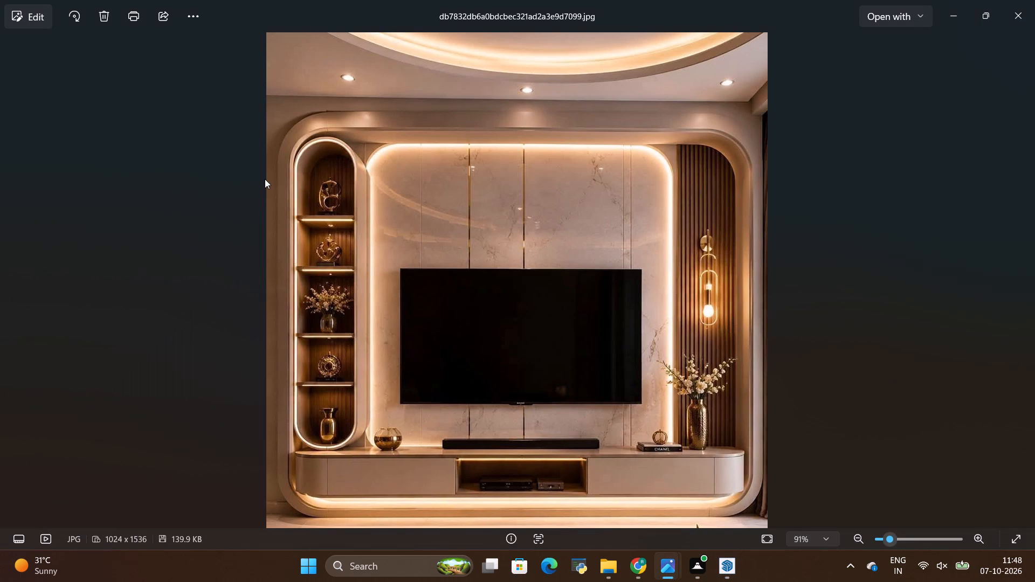
key("alt+Tab")
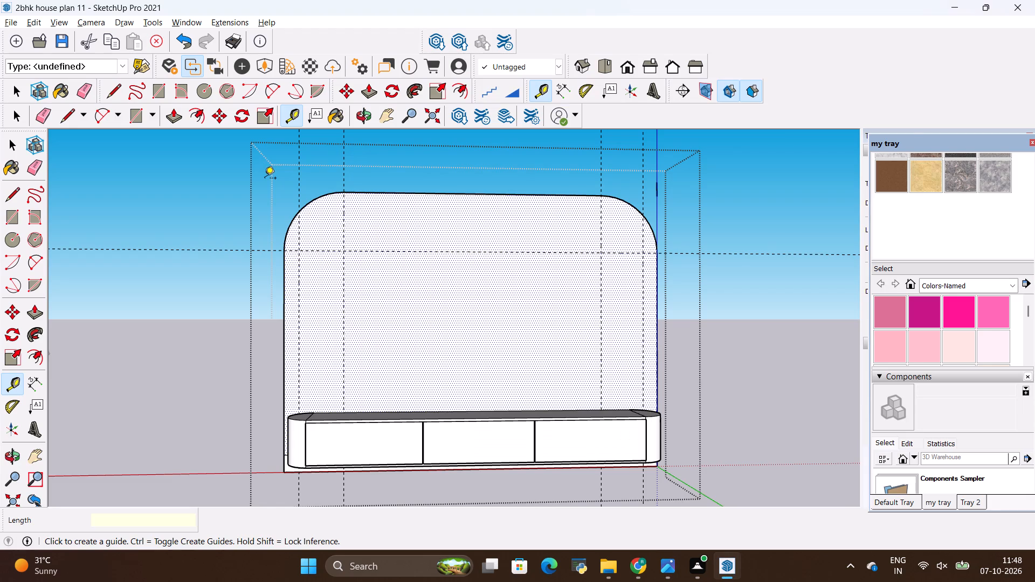
key("alt+Tab")
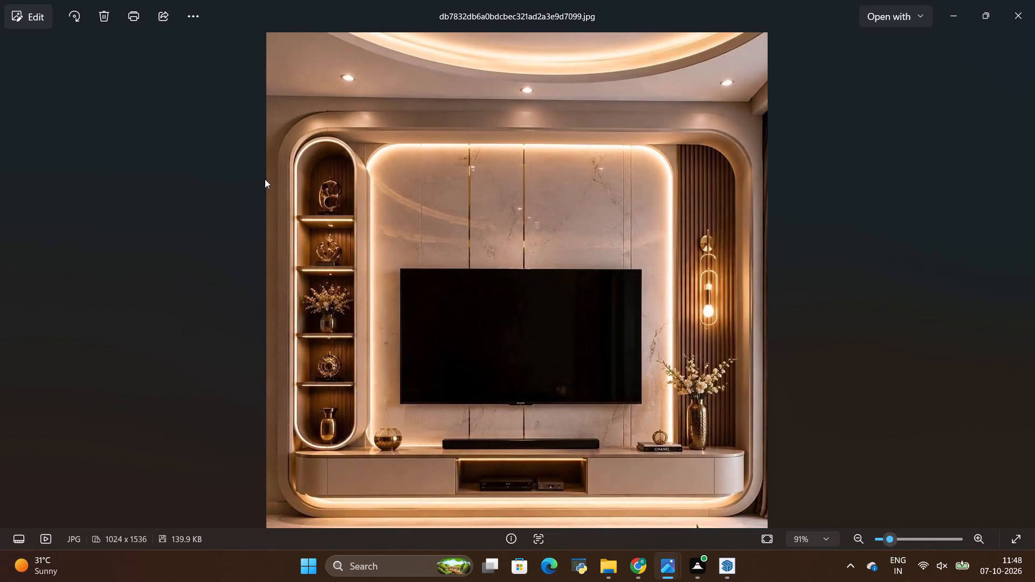
key("alt+Tab")
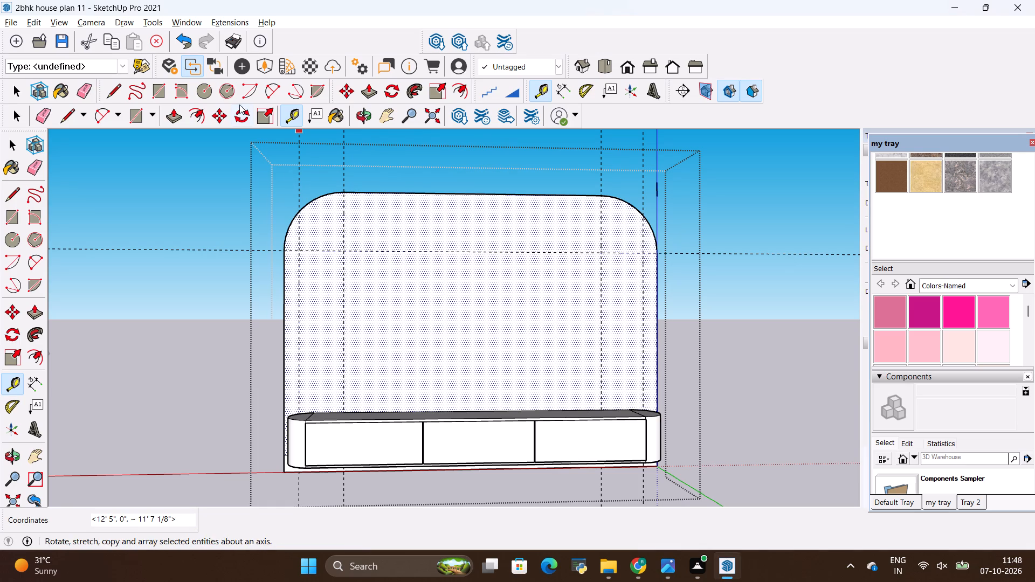
left_click(274, 88)
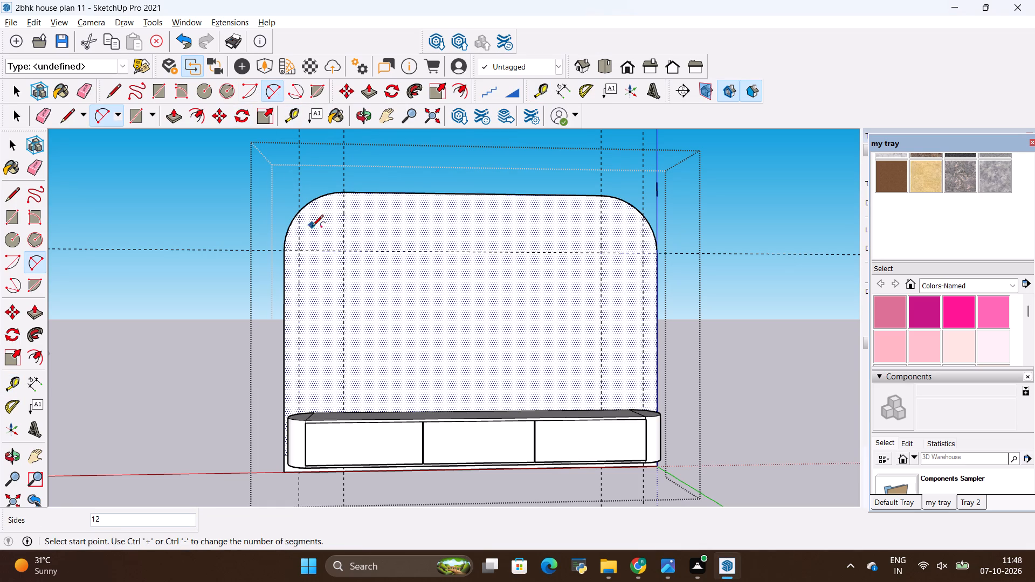
left_click(301, 249)
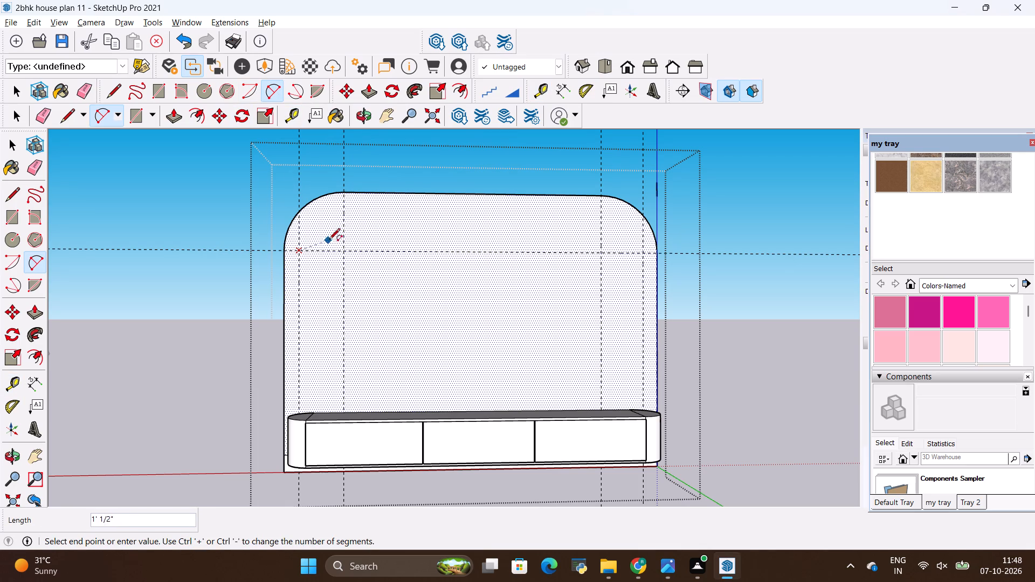
left_click(338, 252)
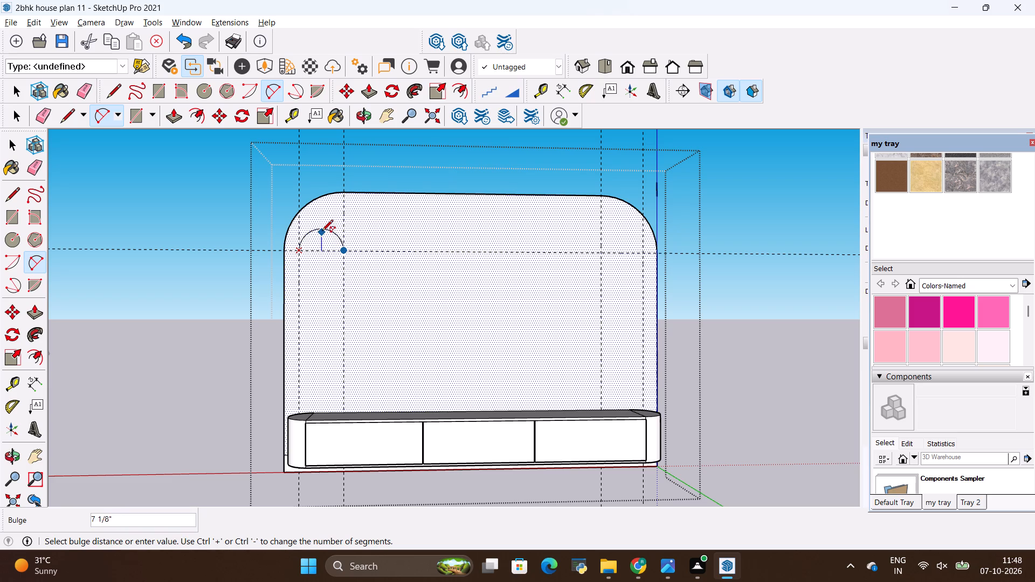
left_click(322, 231)
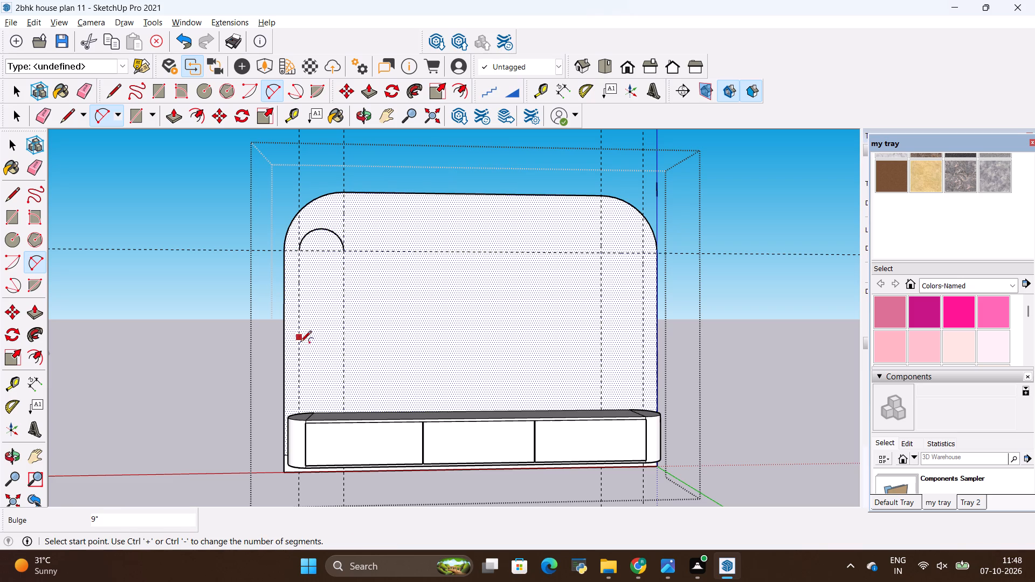
Place a horizontal guide 1' above the console's top edge on the back panel for the niche's lower end.
key("space")
key("t")
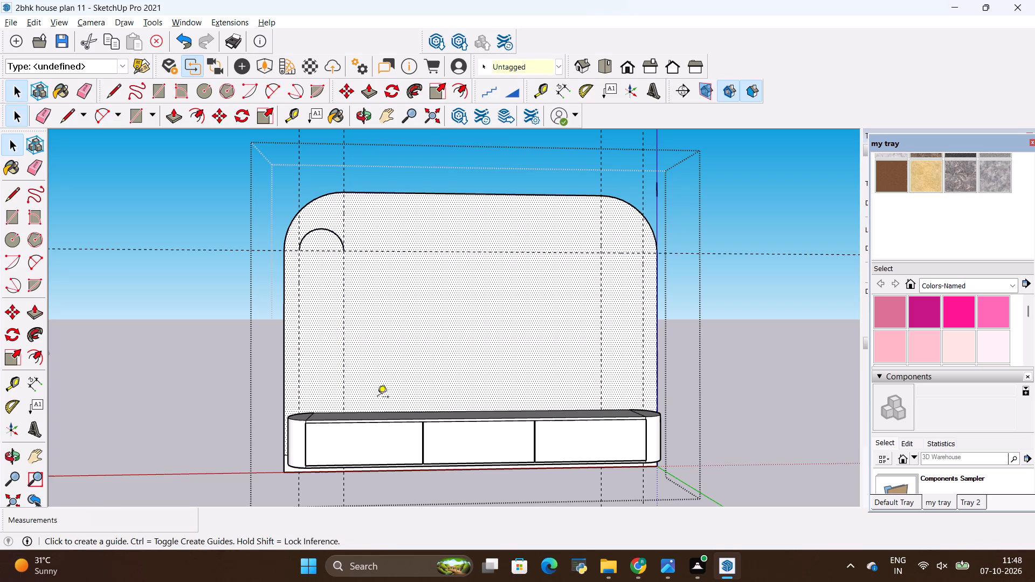
left_click(384, 411)
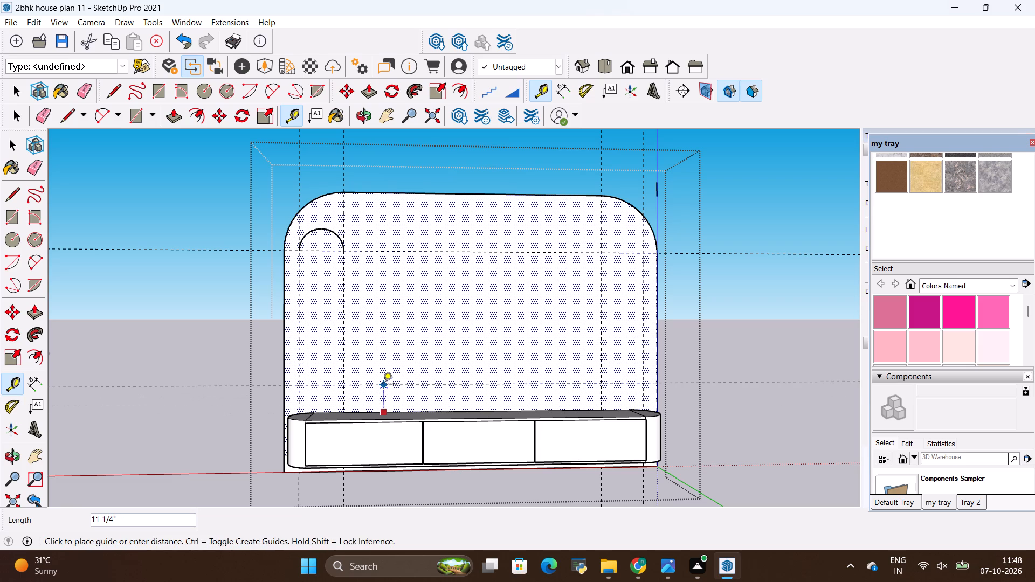
key("alt+Tab")
key("alt+Tab")
key("BackSpace")
type("1'")
key("Return")
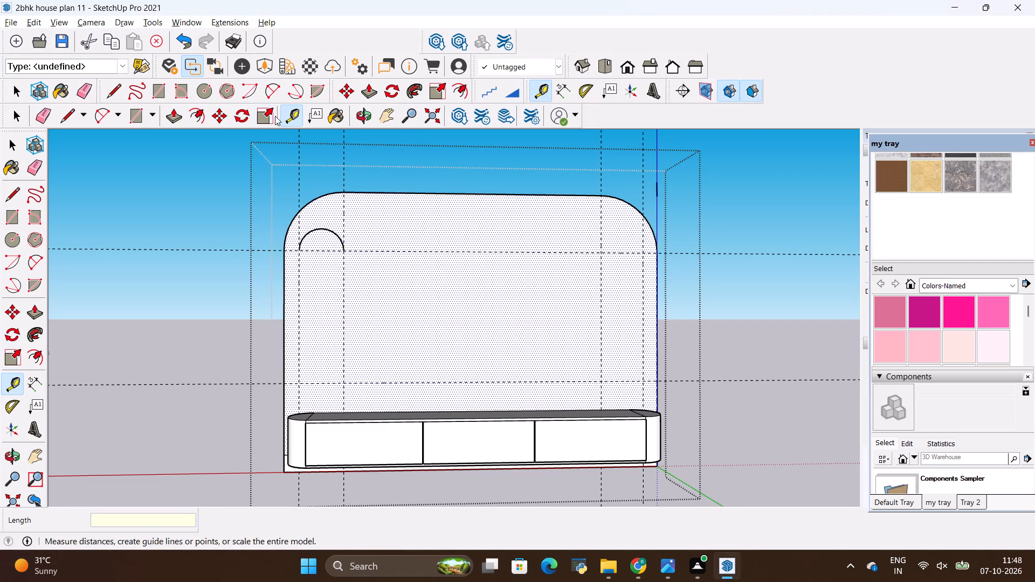
Draw the niche's bottom semicircle with a 9" downward bulge between the two left guides at the lower horizontal guide.
left_click(267, 88)
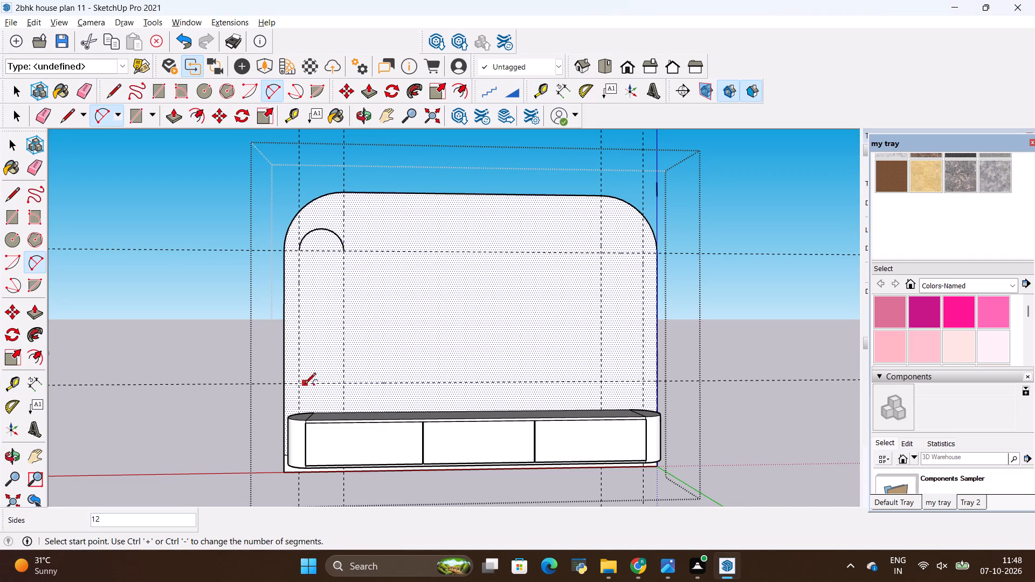
left_click(298, 385)
left_click(340, 383)
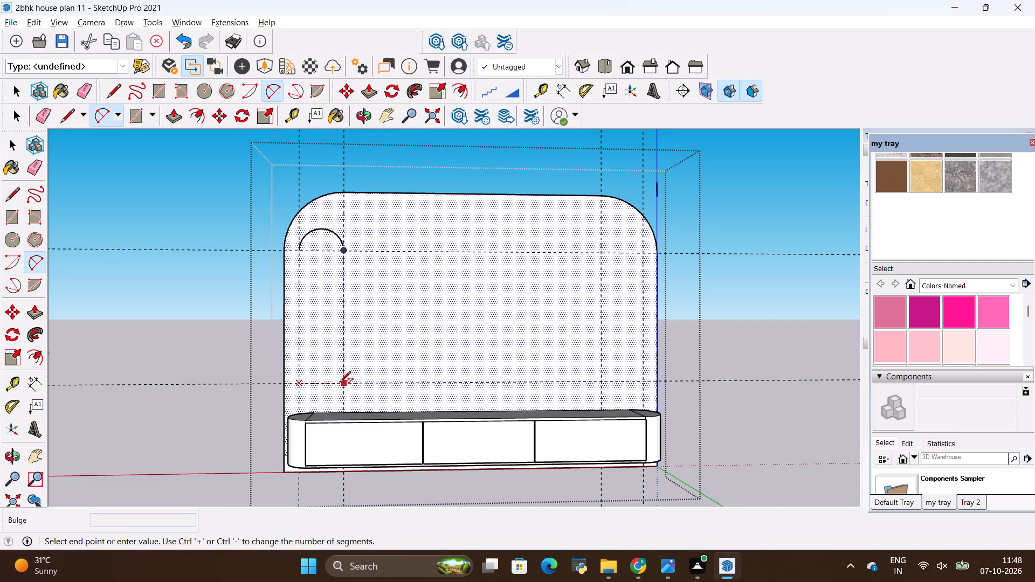
left_click(319, 405)
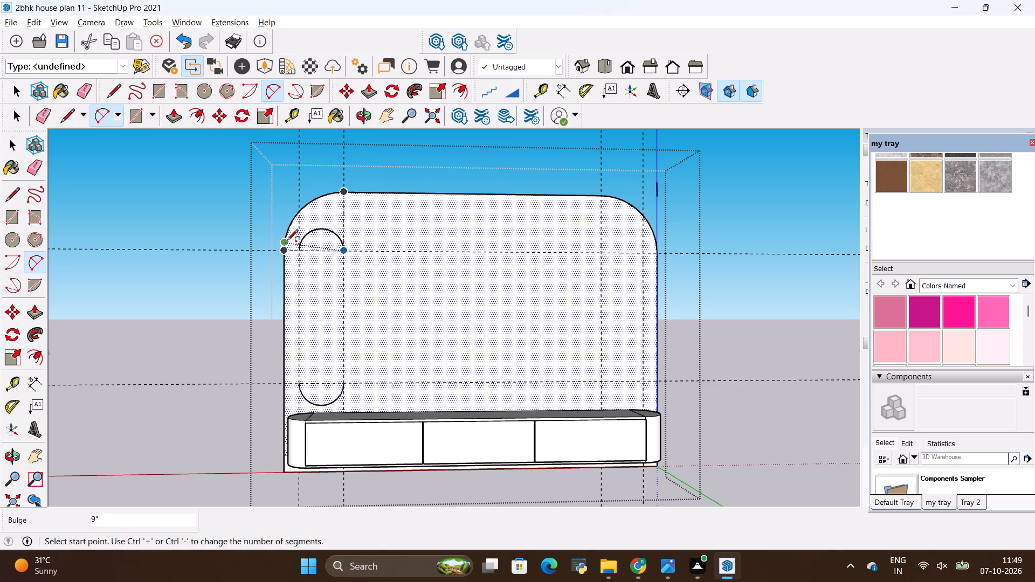
Smooth the niche's top arc by setting its segments to 120.
key("l")
scroll(314, 280, "up", 4)
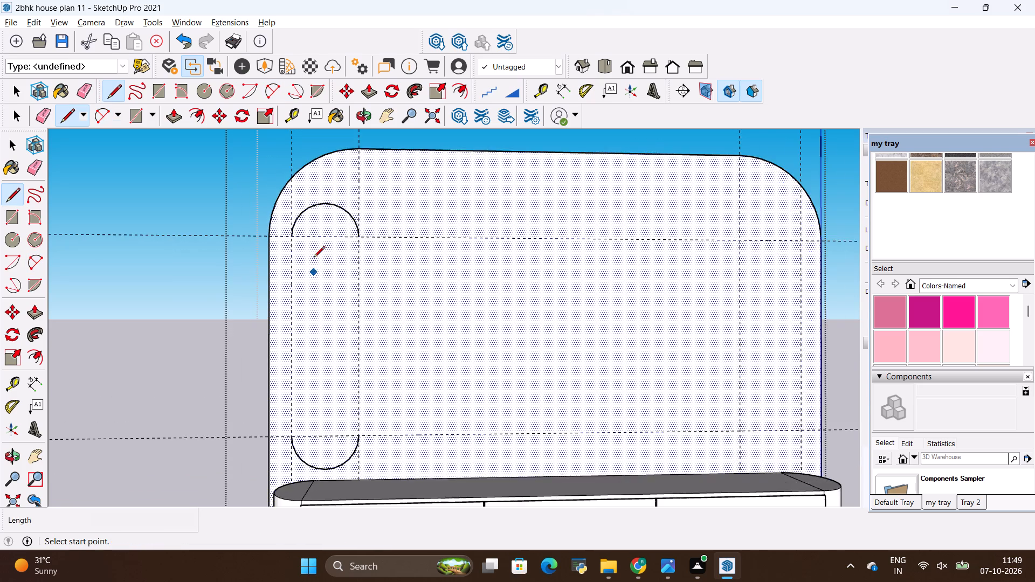
scroll(311, 223, "up", 6)
key("space")
left_click(326, 190)
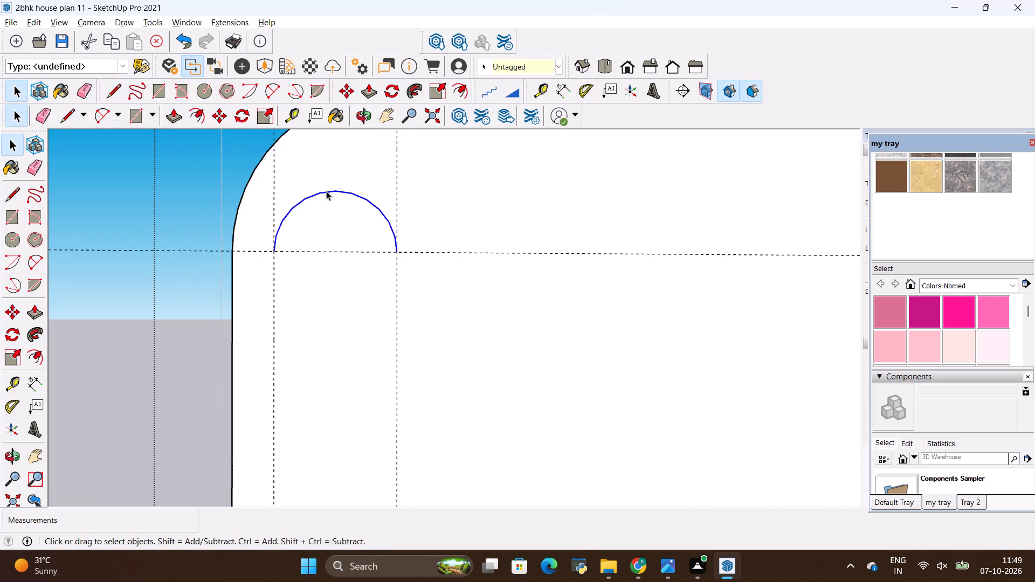
scroll(1034, 221, "up", 6)
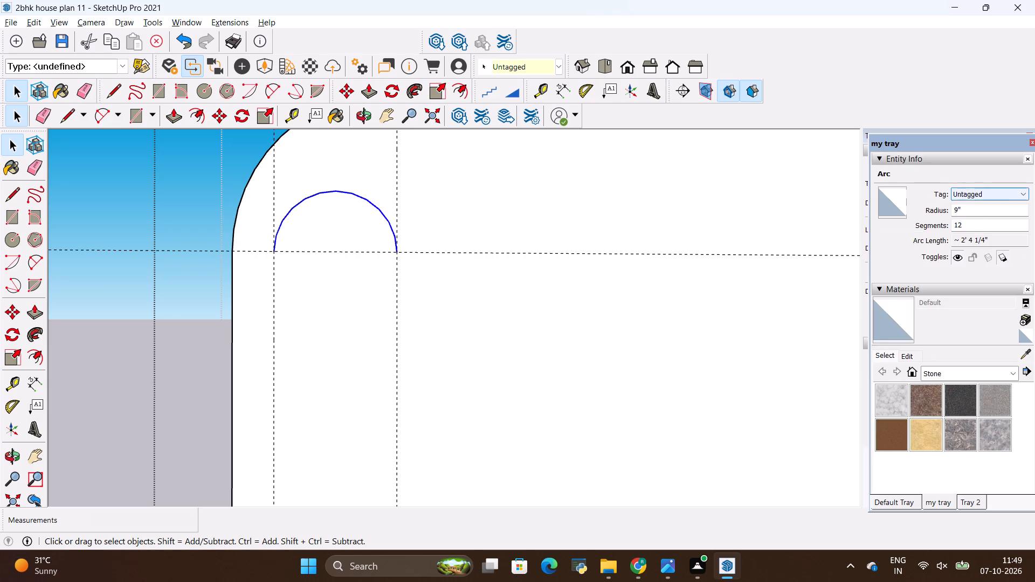
left_click(970, 226)
key("0")
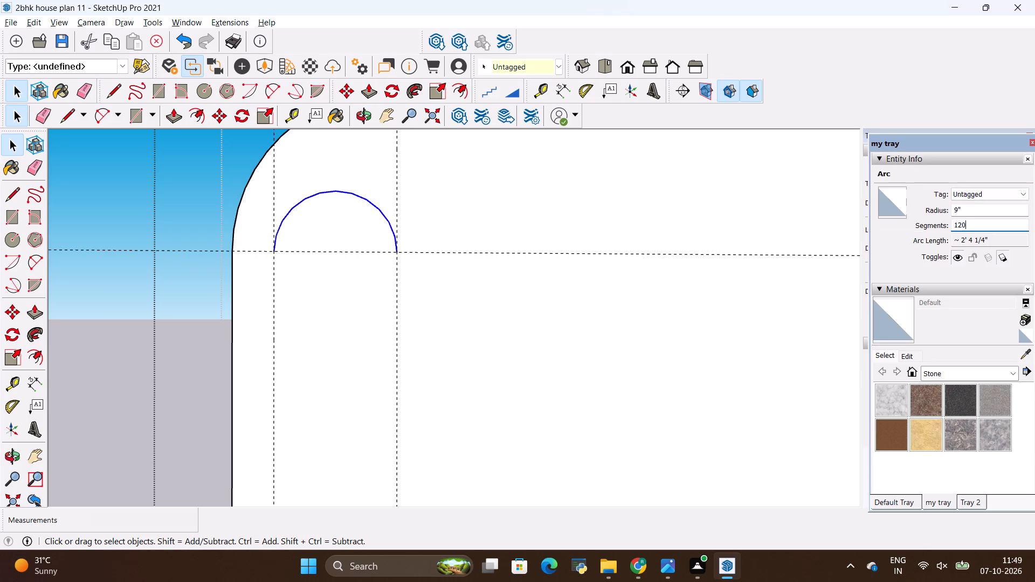
key("Return")
scroll(561, 294, "down", 5)
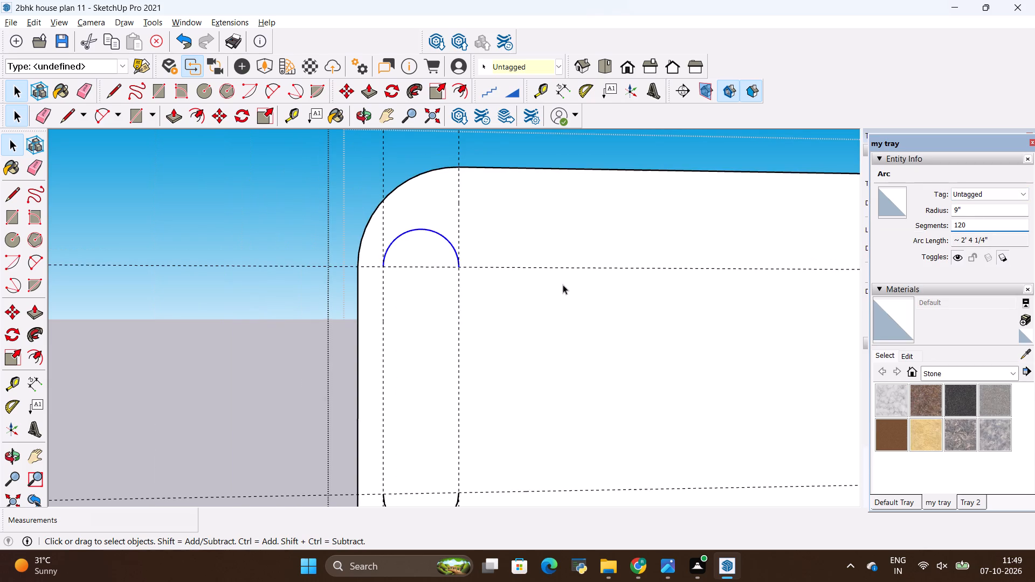
scroll(567, 278, "down", 1)
scroll(501, 321, "down", 2)
scroll(472, 445, "up", 2)
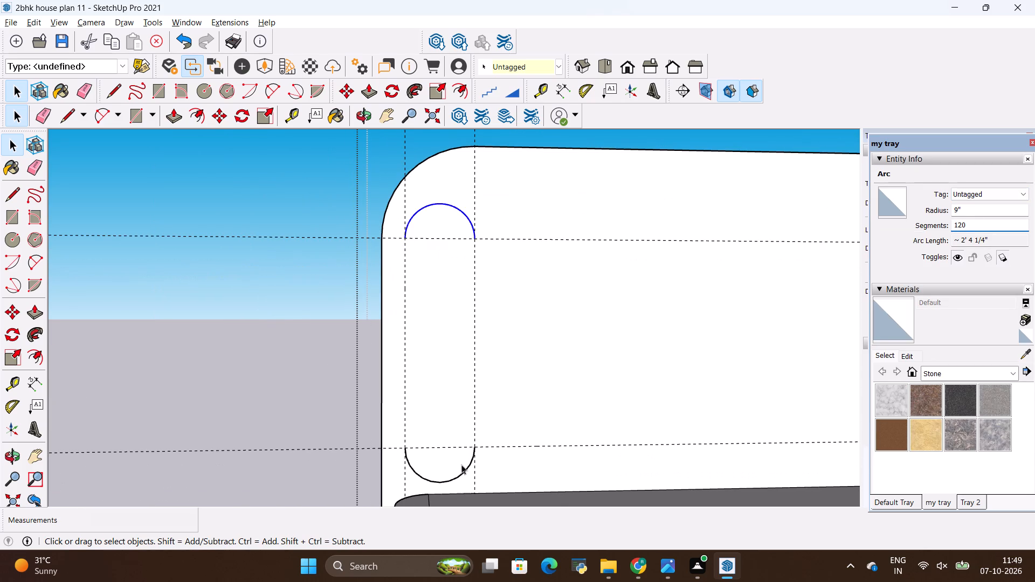
Smooth the niche's bottom arc by setting its segments to 120.
left_click(465, 469)
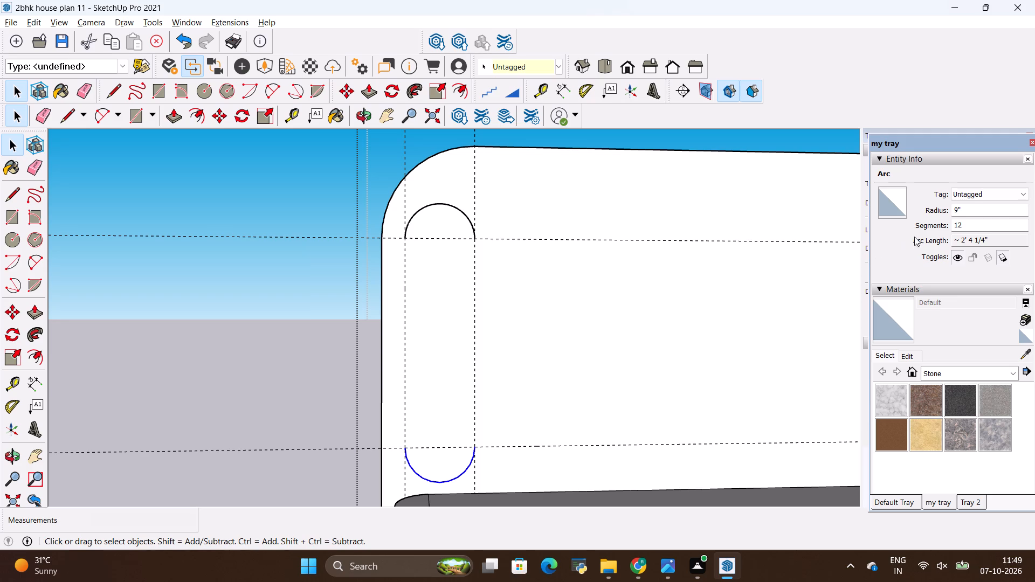
left_click(970, 224)
key("0")
key("Return")
Close the niche outline with two vertical lines joining the ends of the top and bottom semicircles.
scroll(761, 301, "down", 2)
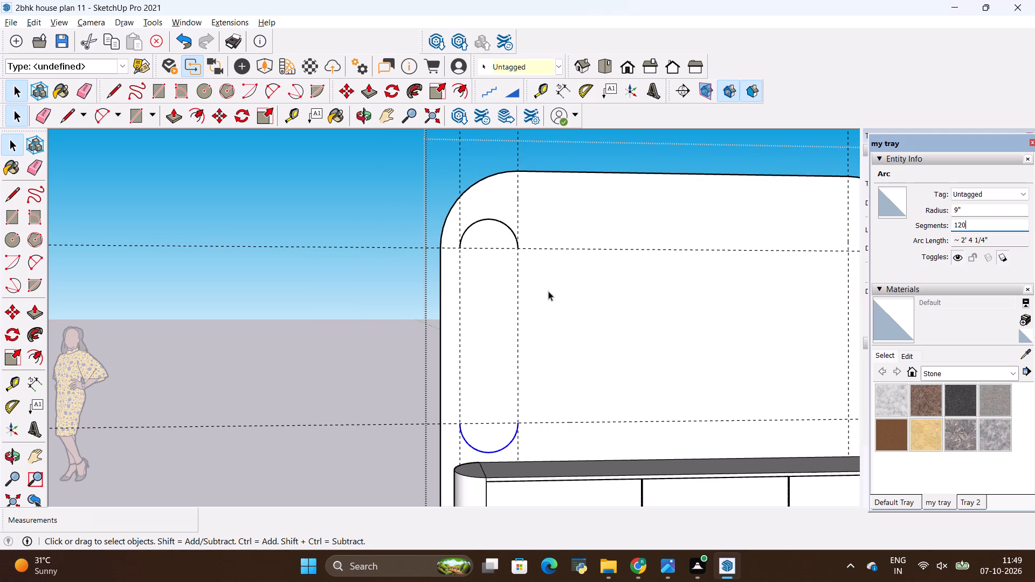
key("l")
key("l")
left_click(483, 311)
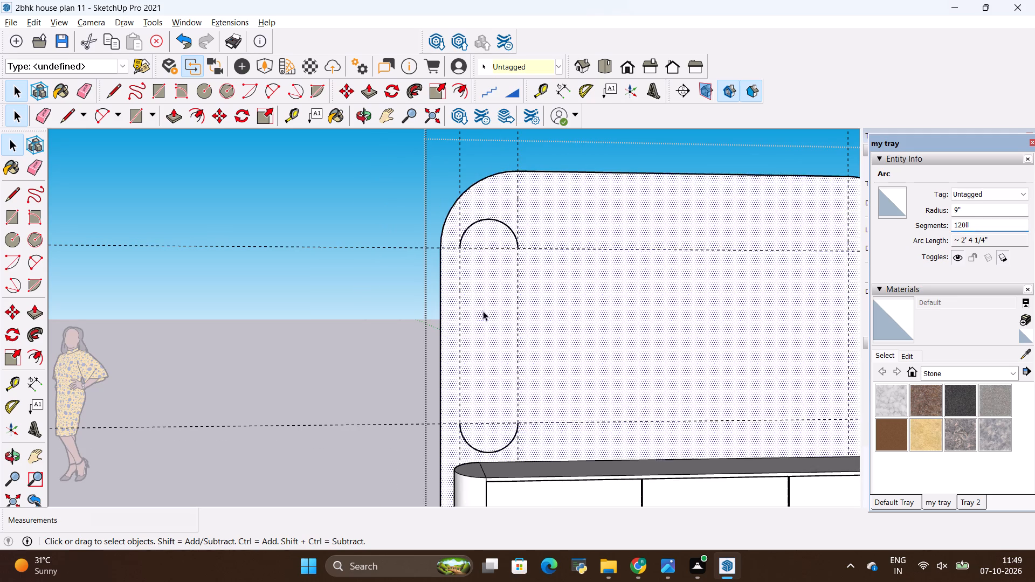
key("l")
scroll(482, 307, "down", 3)
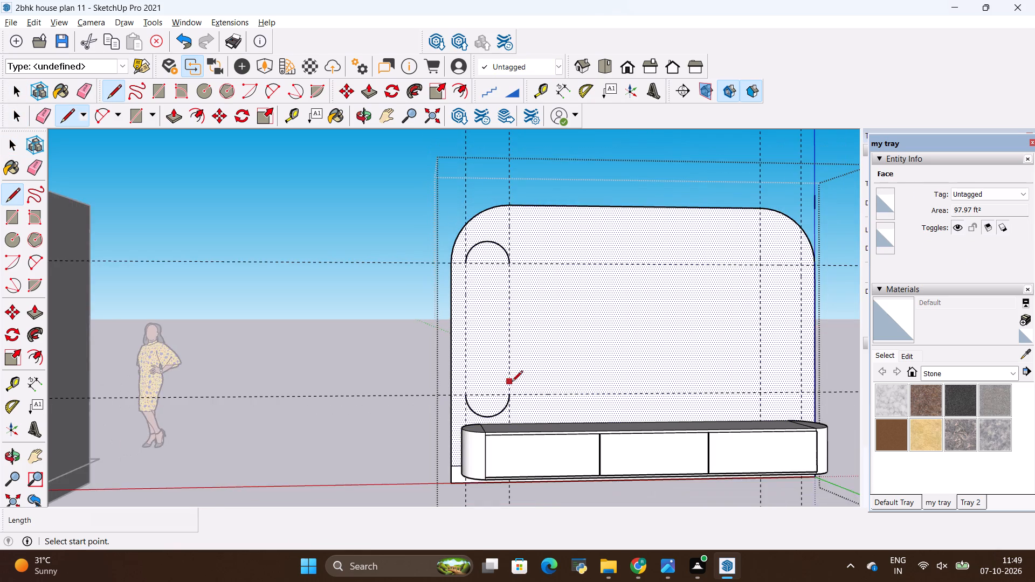
scroll(512, 383, "up", 2)
left_click(510, 398)
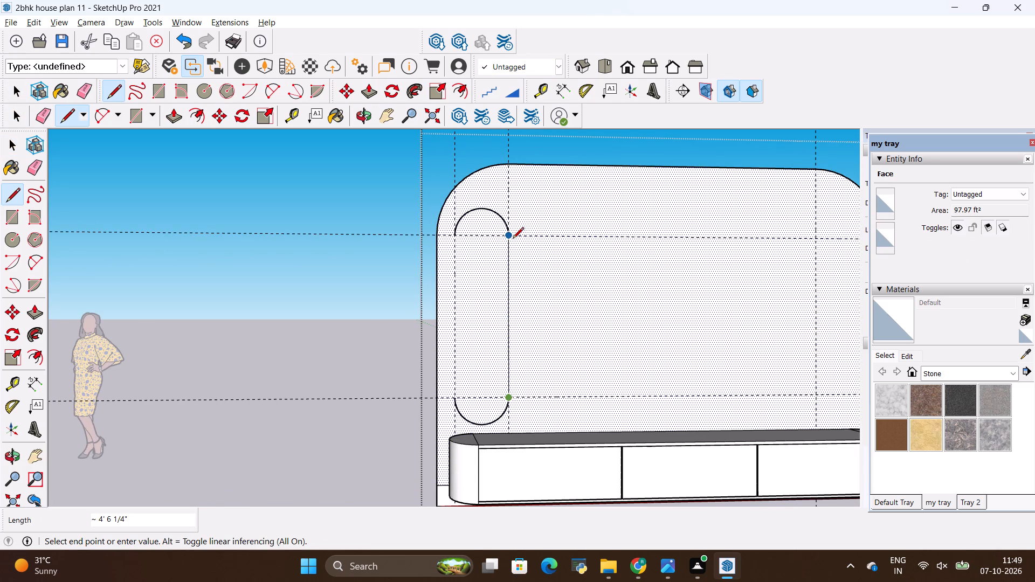
left_click(513, 239)
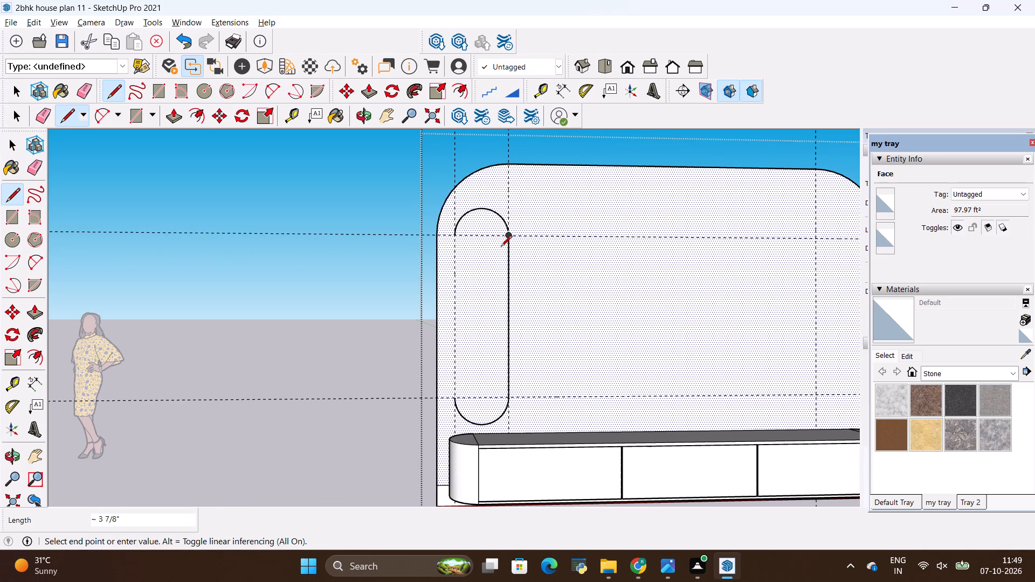
key("Escape")
key("l")
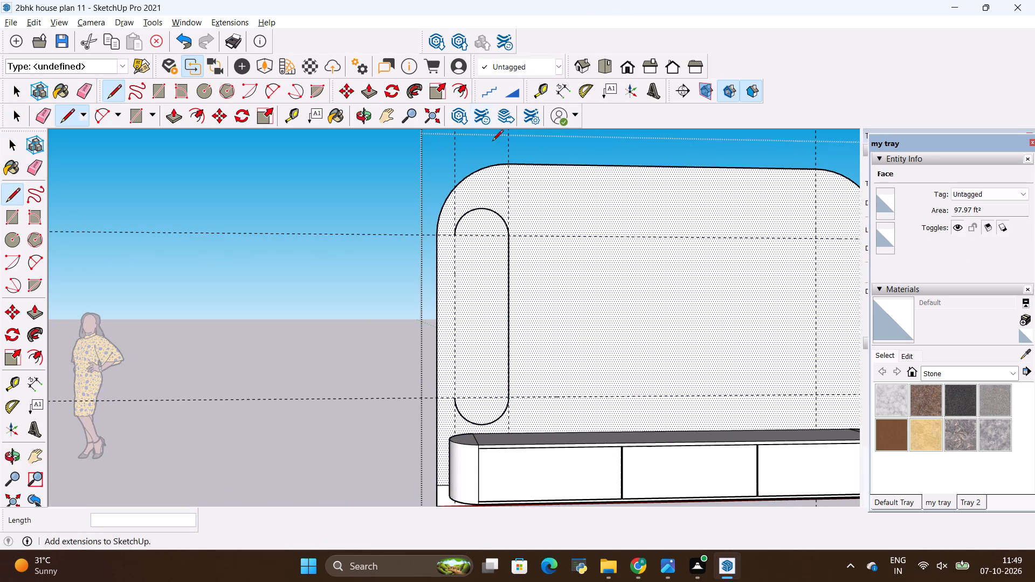
scroll(458, 395, "up", 3)
left_click(456, 400)
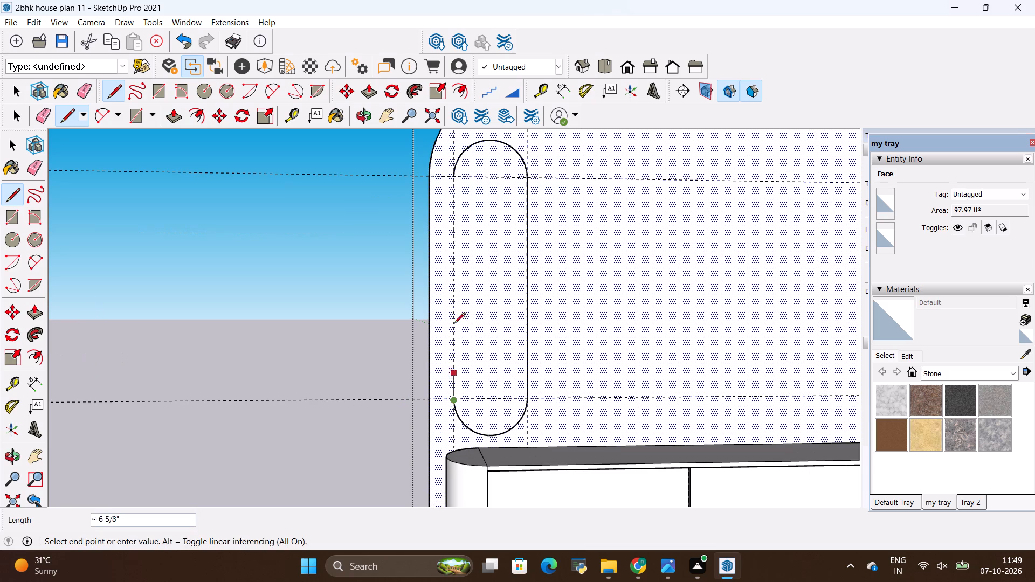
left_click(455, 182)
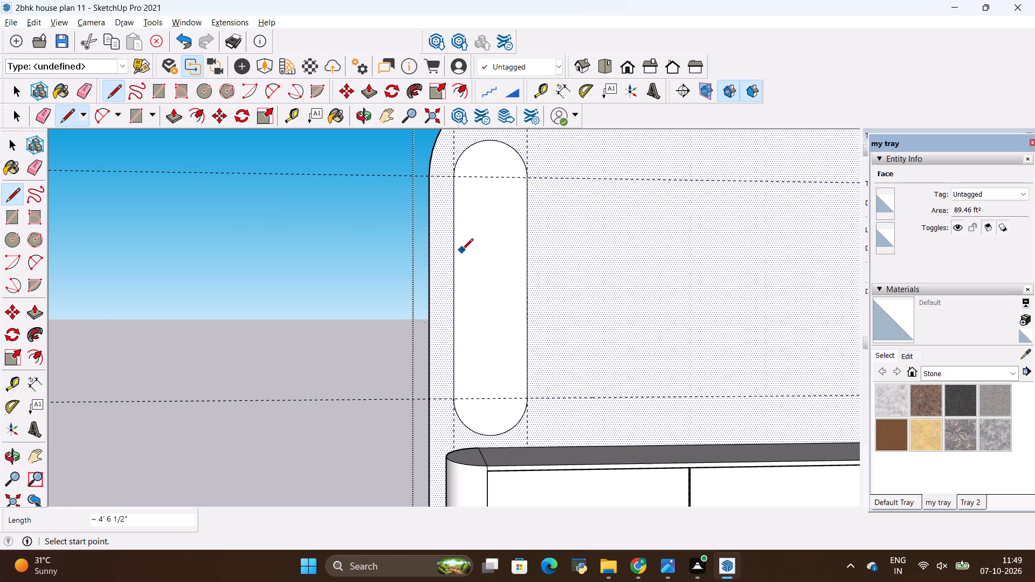
Switch between the reference image and the model to compare the shelf niche, its border and the surrounding panel layout.
key("alt+Tab")
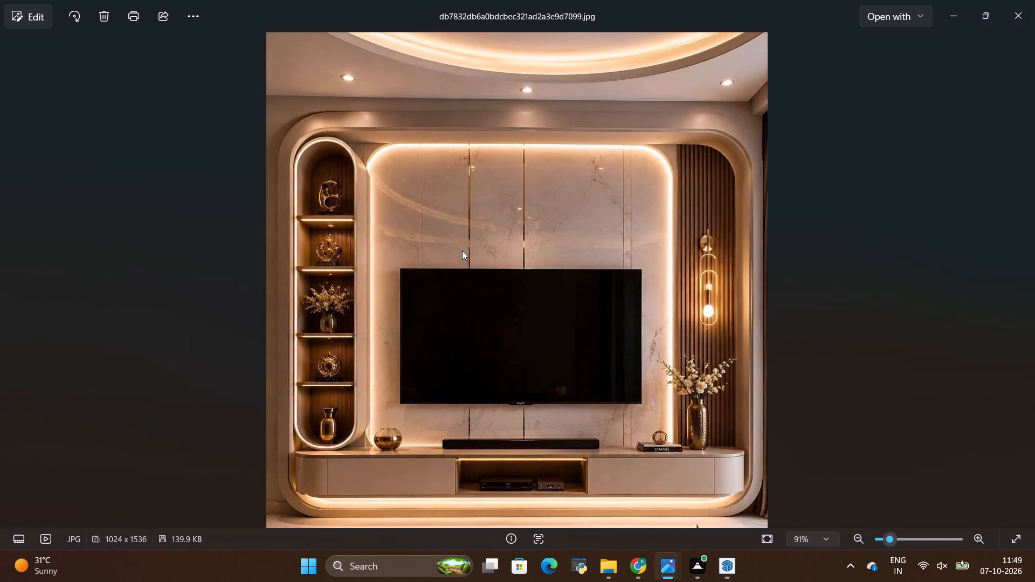
key("alt+Tab")
key("alt+Tab")
key("alt+Tab")
scroll(457, 252, "down", 4)
key("alt+Tab")
key("alt+Tab")
key("alt+Tab")
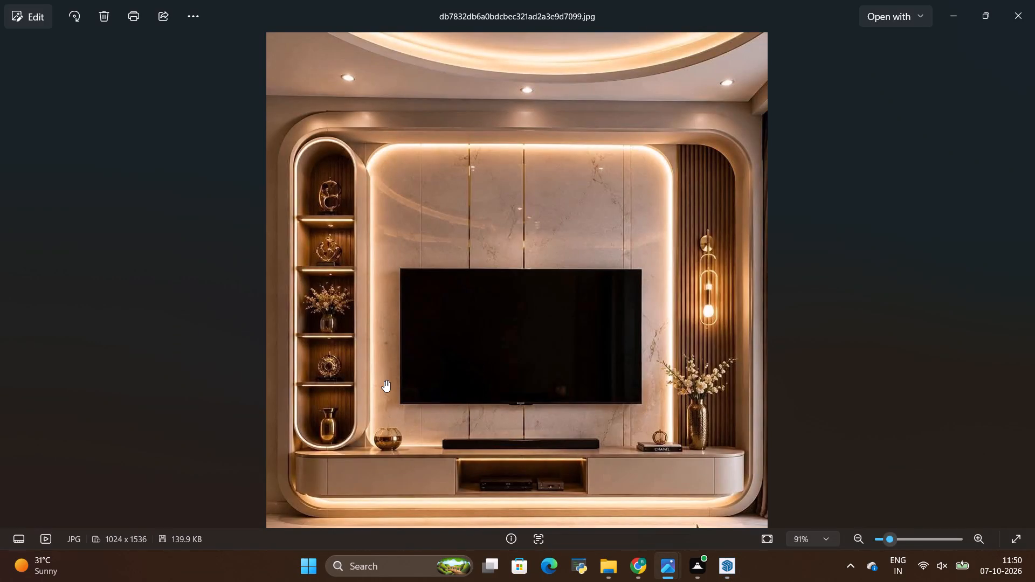
key("alt+Tab")
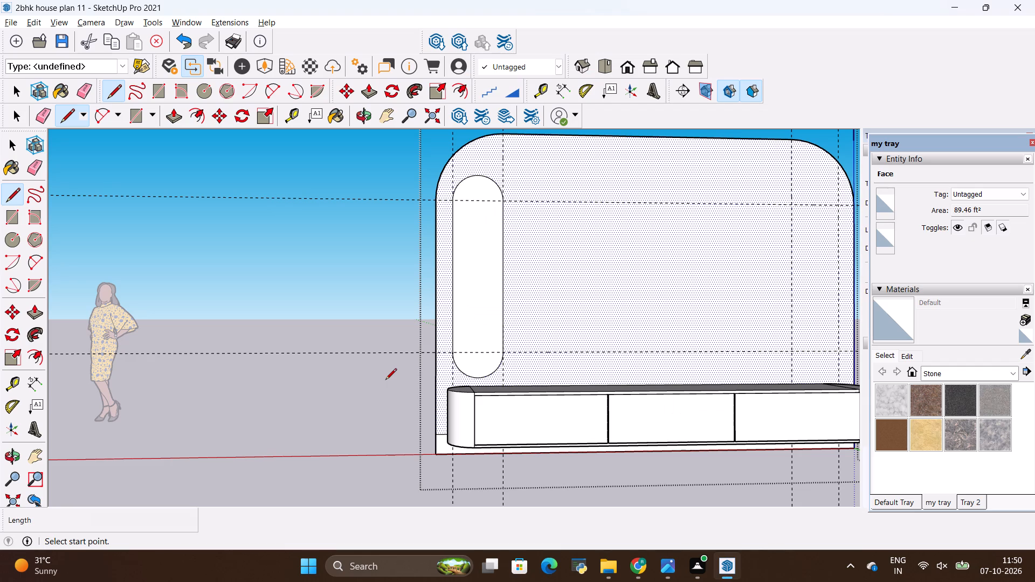
scroll(416, 258, "down", 2)
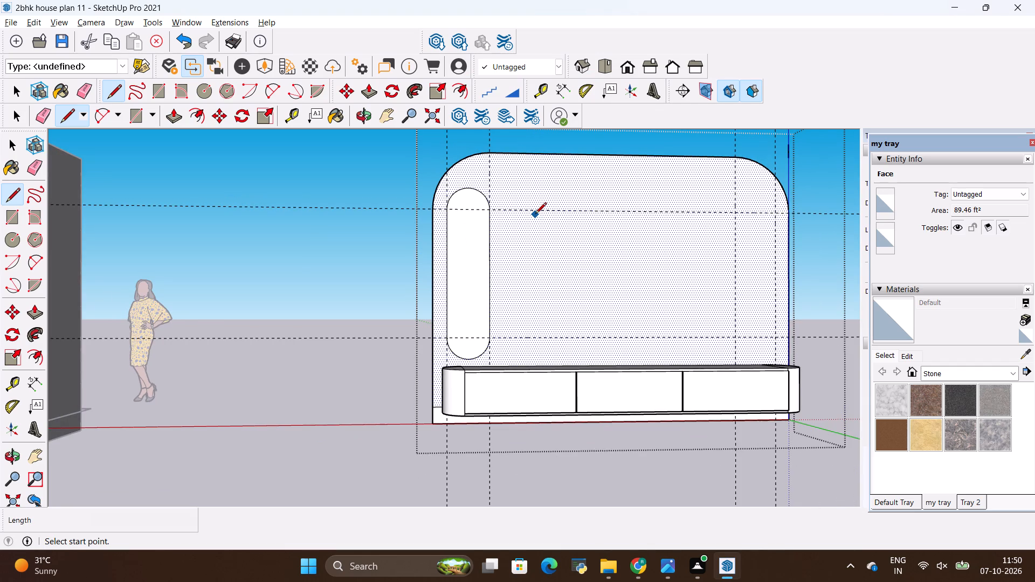
key("alt+Tab")
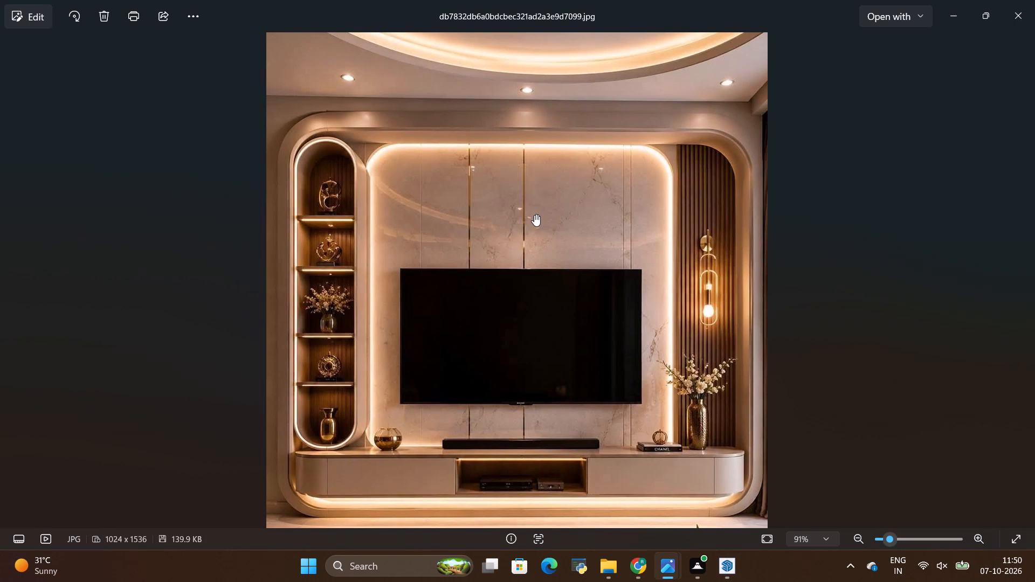
key("alt+Tab")
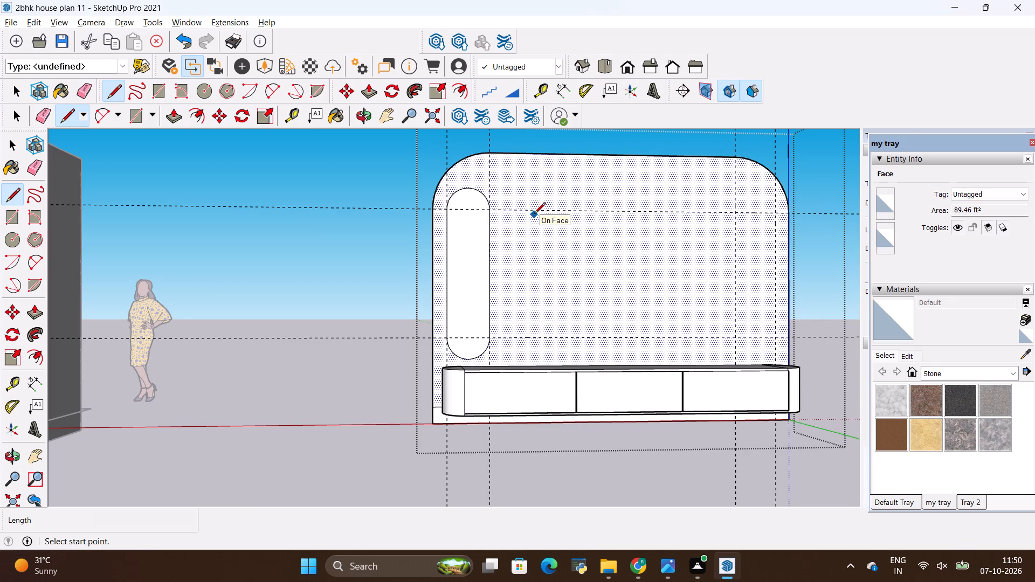
key("alt+Tab")
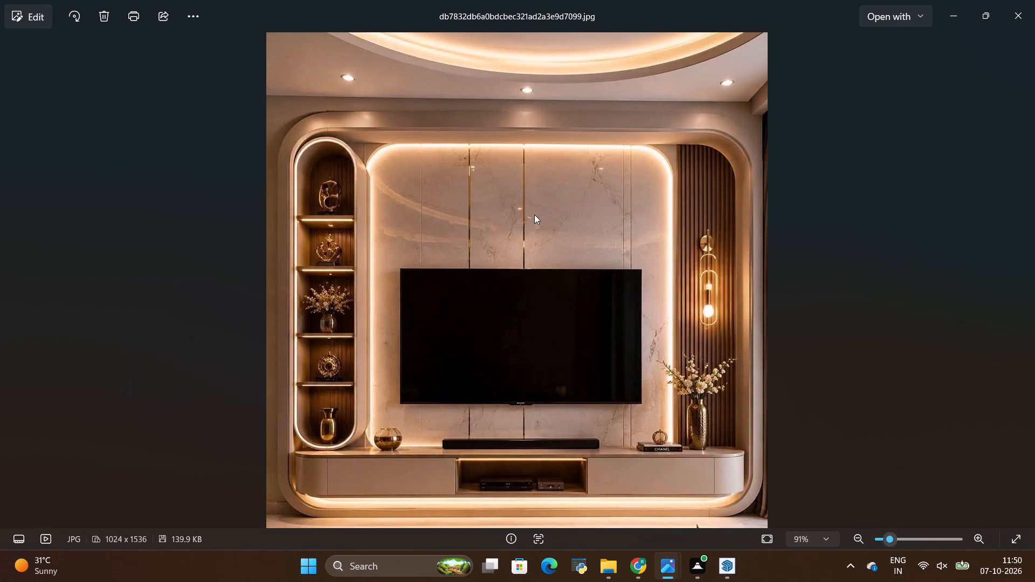
key("alt+Tab")
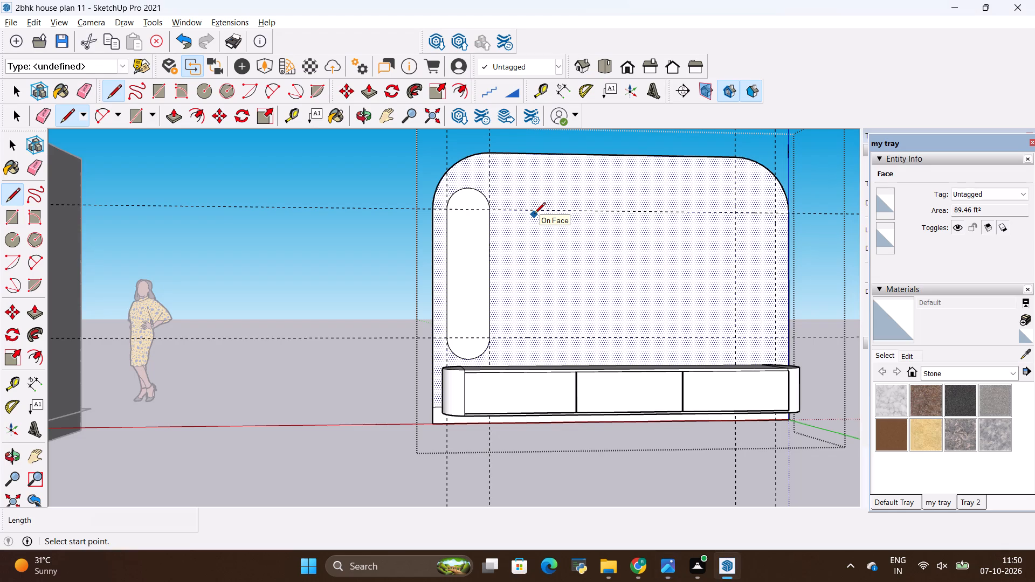
key("alt+Tab")
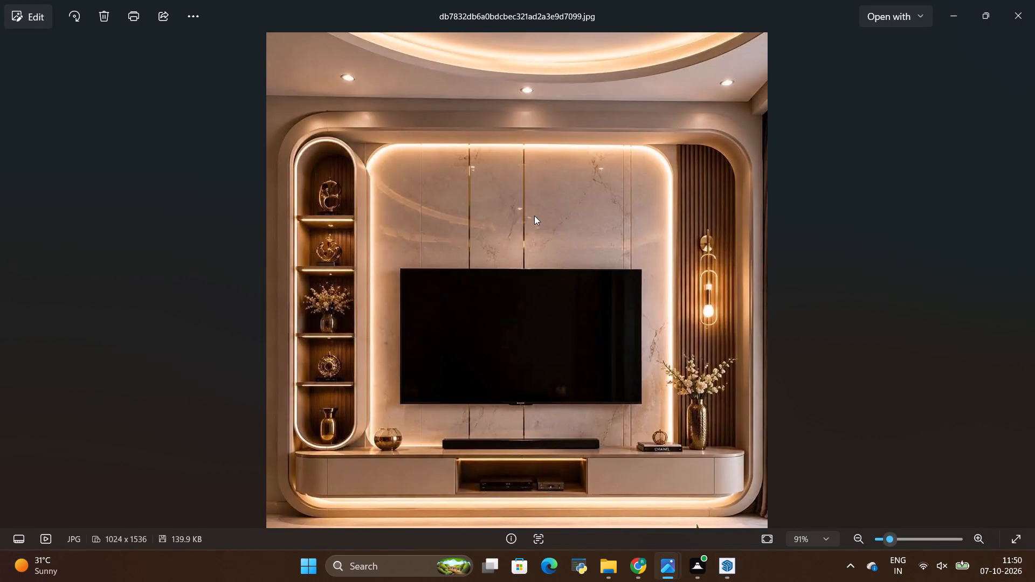
scroll(330, 440, "up", 10)
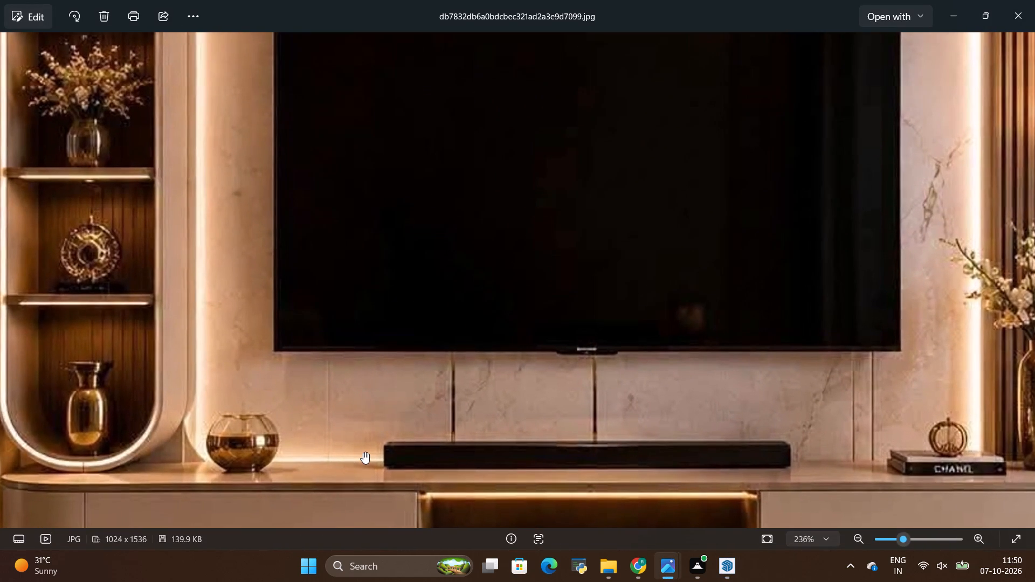
scroll(363, 452, "down", 9)
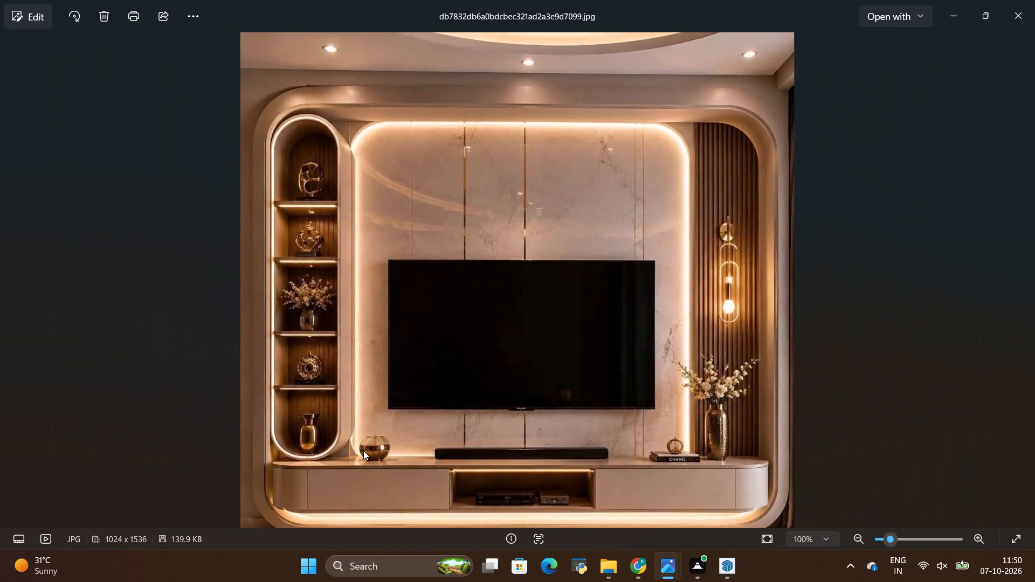
key("alt+Tab")
key("alt+Tab")
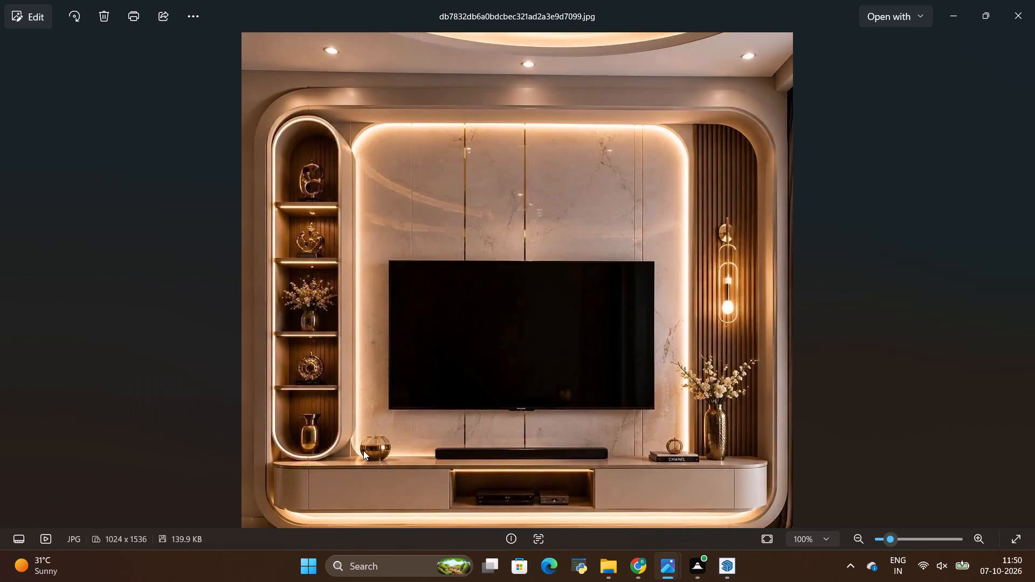
key("alt+Tab")
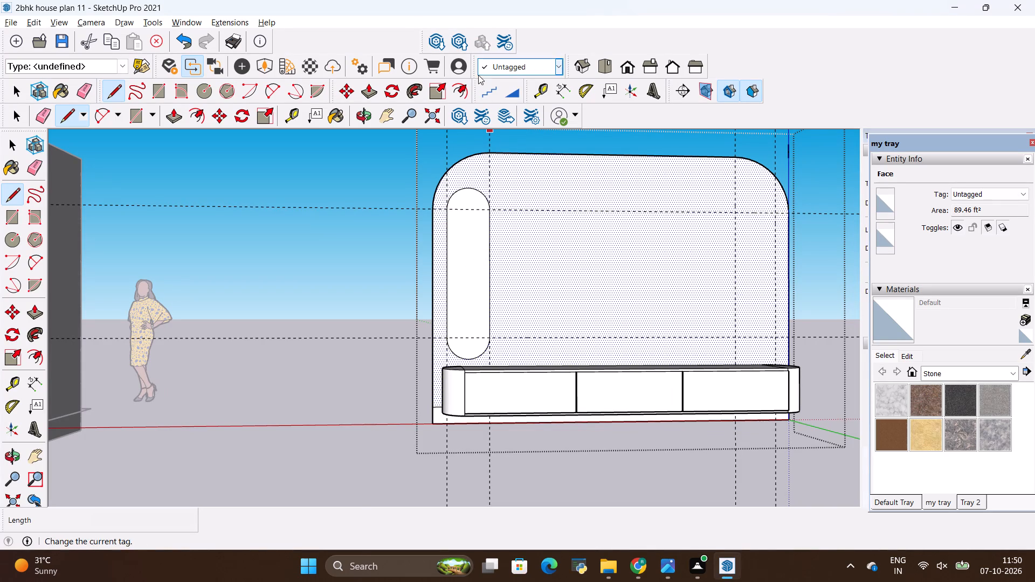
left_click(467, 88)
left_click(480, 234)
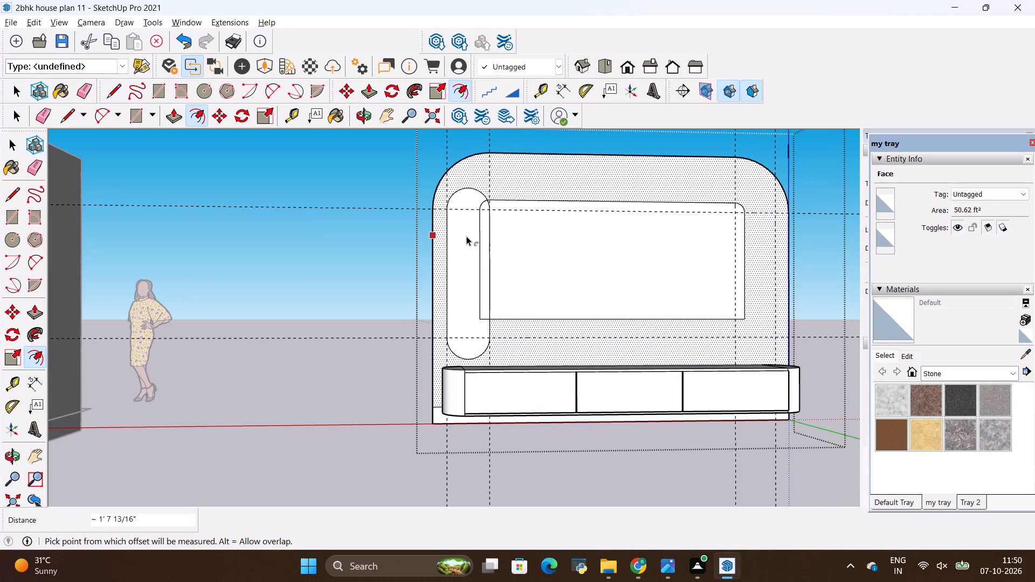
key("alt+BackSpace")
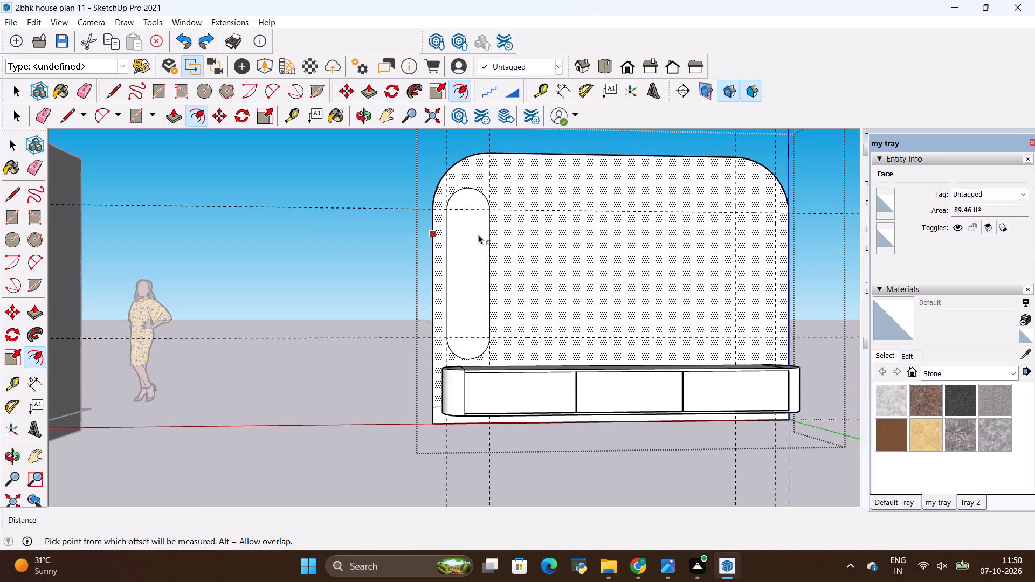
Offset the rounded niche face's outline 1" inward to form a thin border, checking the reference image.
key("space")
left_click(476, 235)
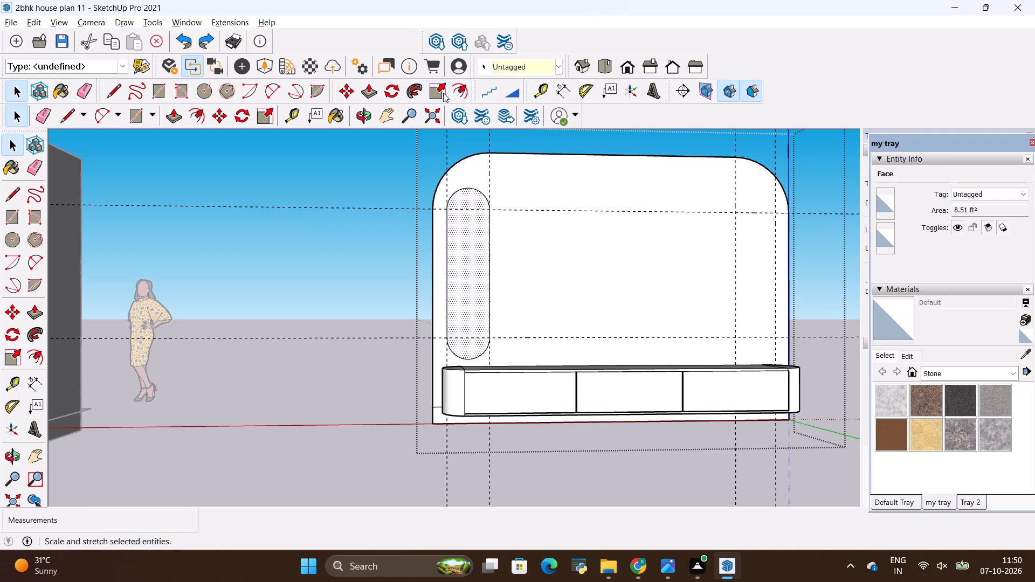
left_click(454, 91)
left_click(475, 253)
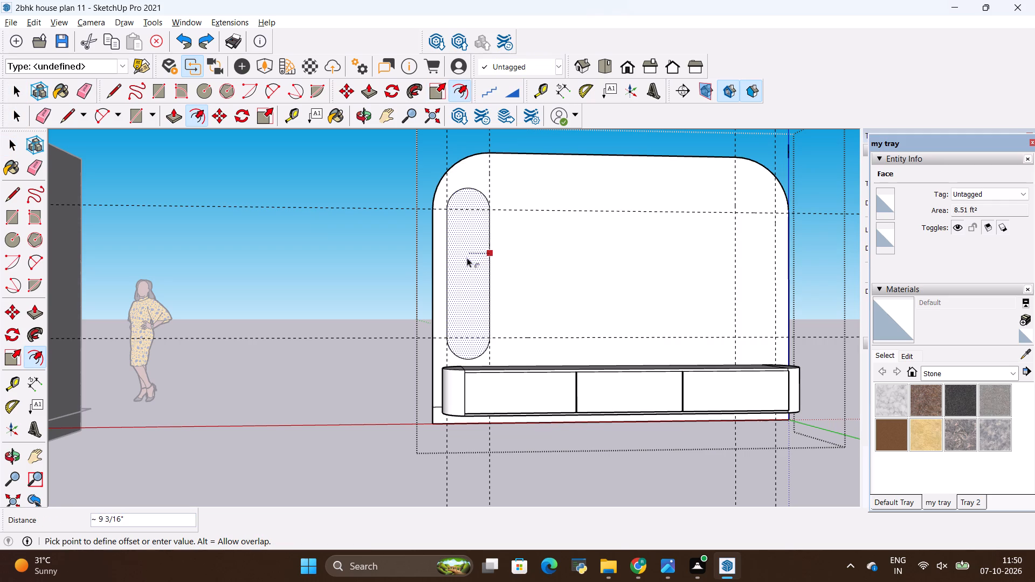
key("alt+Tab")
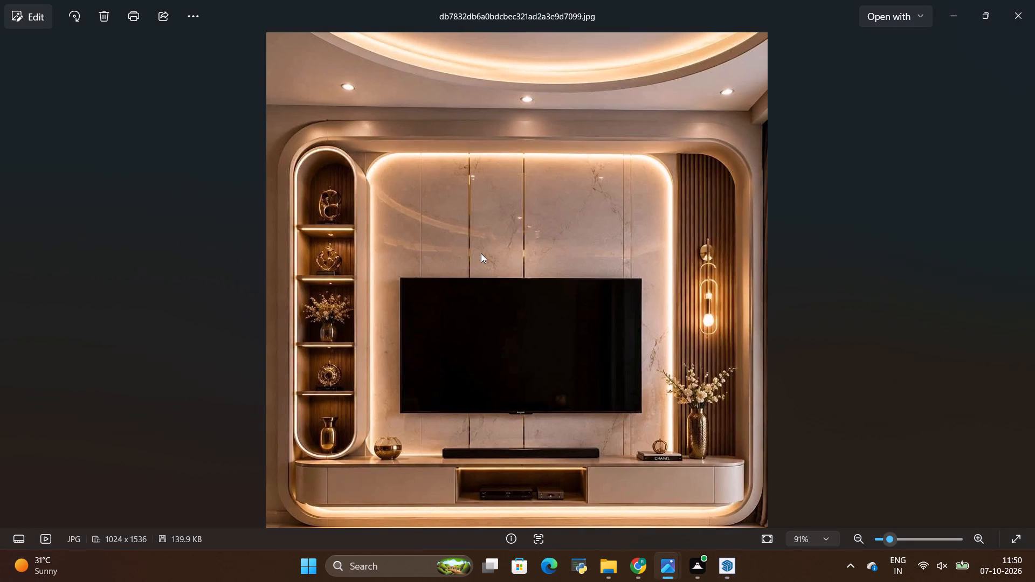
key("alt+Tab")
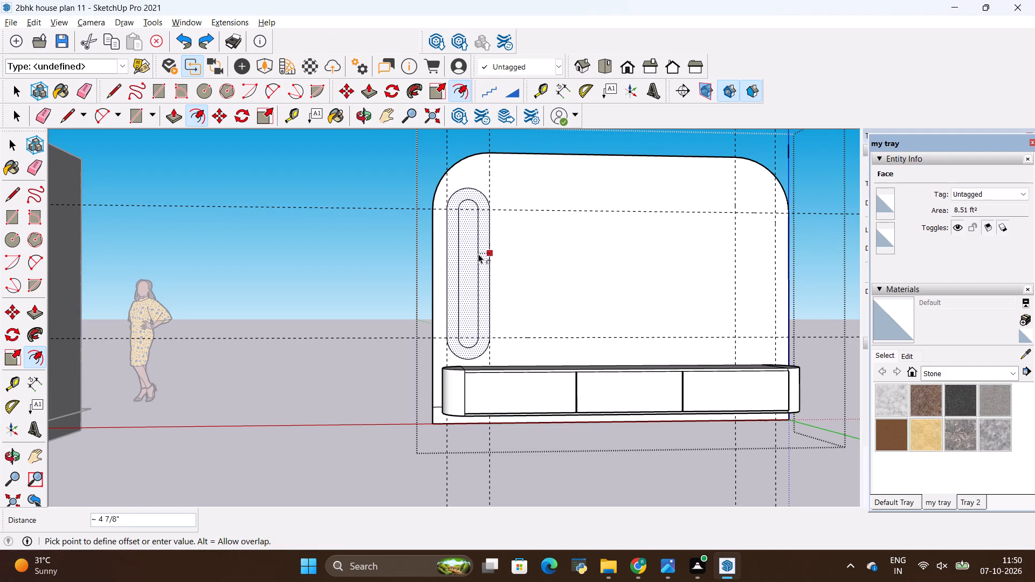
key("BackSpace")
key("1")
key("shift+quotedbl")
key("Return")
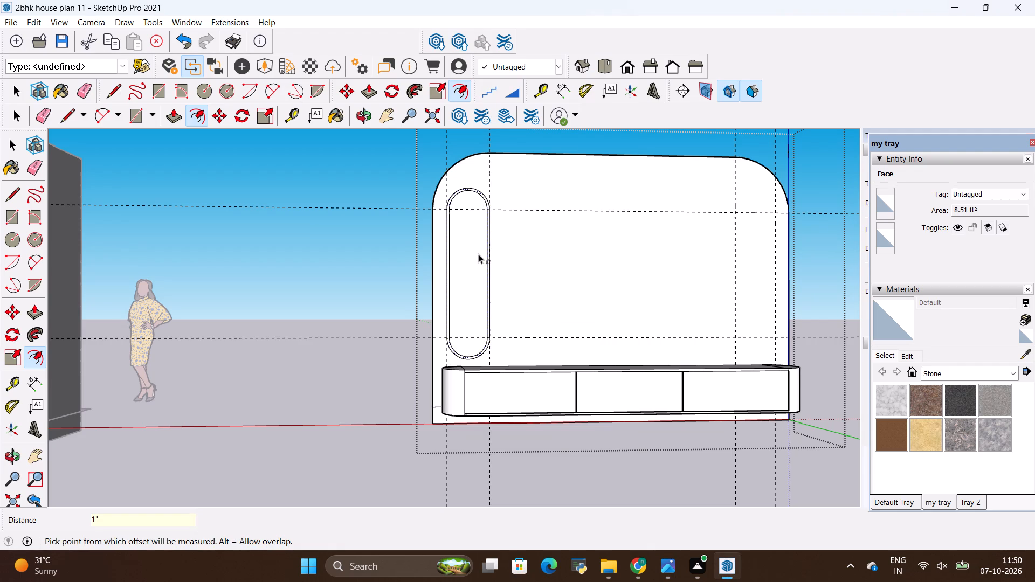
scroll(478, 215, "up", 5)
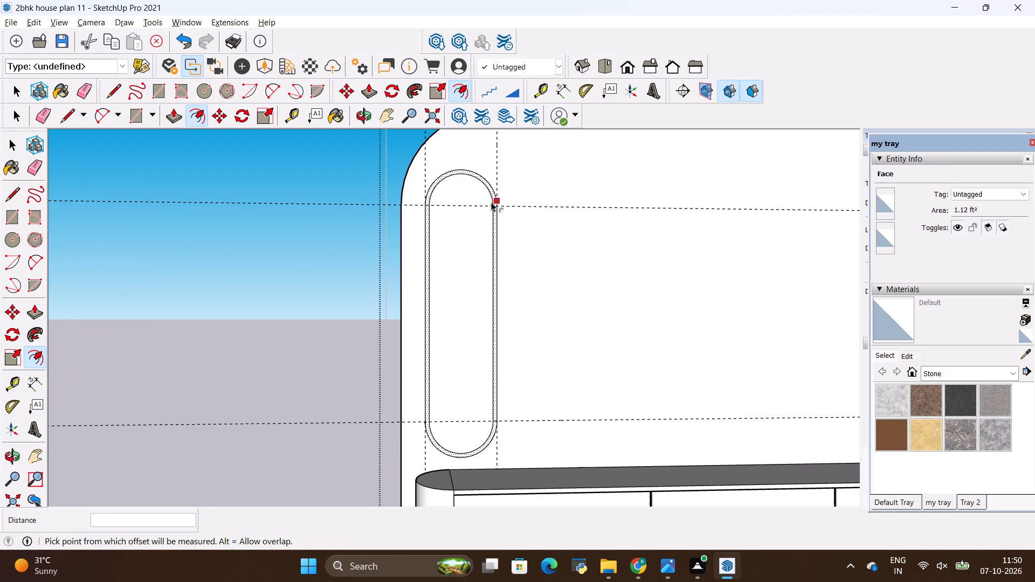
key("space")
scroll(499, 206, "up", 4)
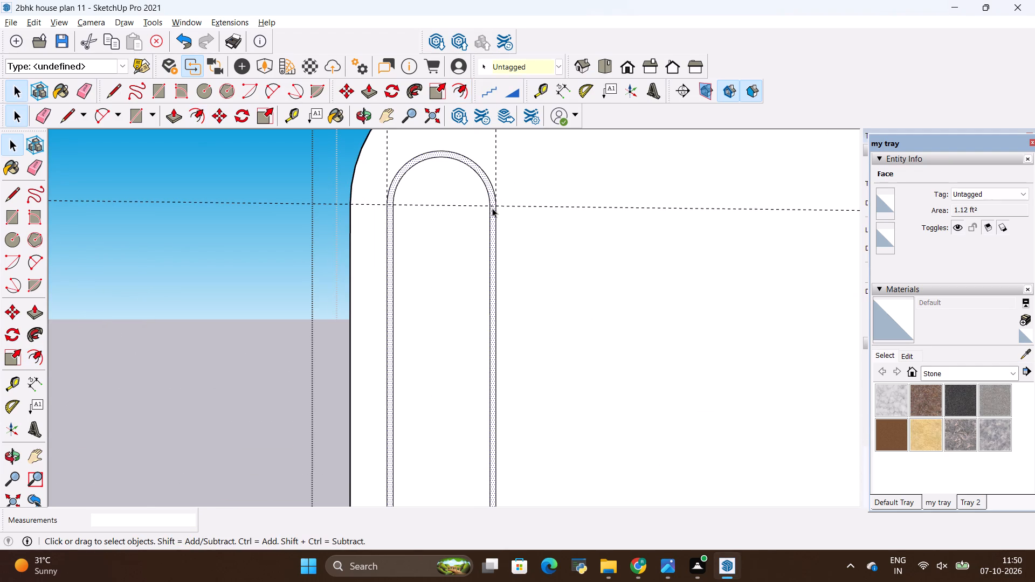
Divide the niche's inner vertical edge nearer the panel centre into 4 equal segments, checking the shelves in the reference image.
scroll(472, 199, "down", 4)
key("alt+Tab")
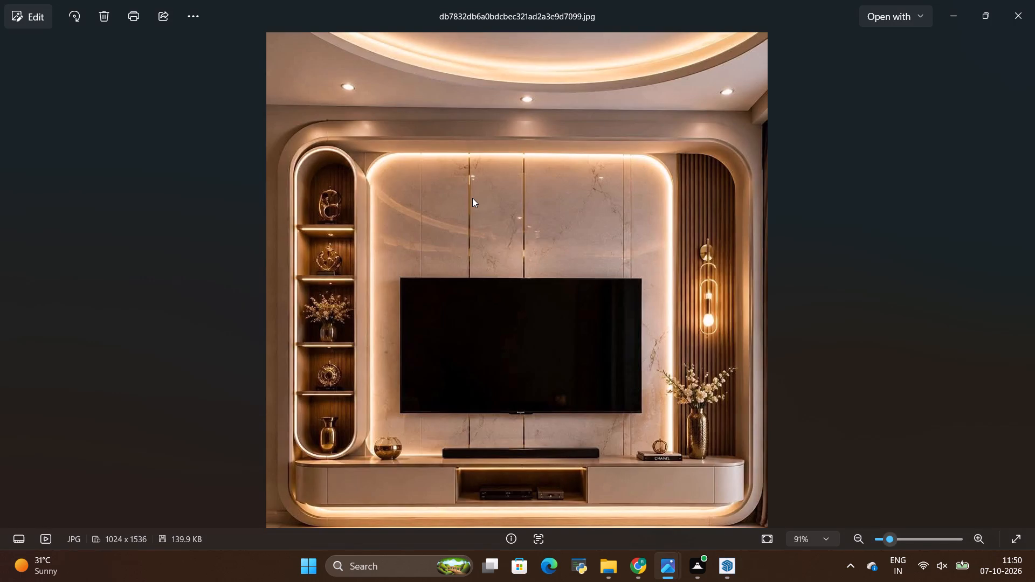
key("alt+Tab")
scroll(467, 205, "up", 3)
left_click(489, 223)
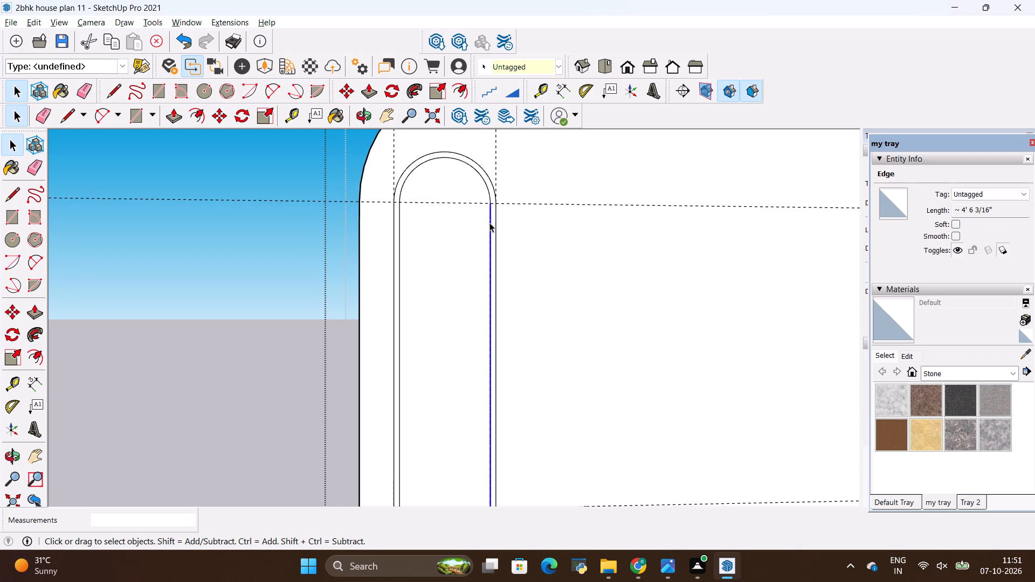
right_click(489, 223)
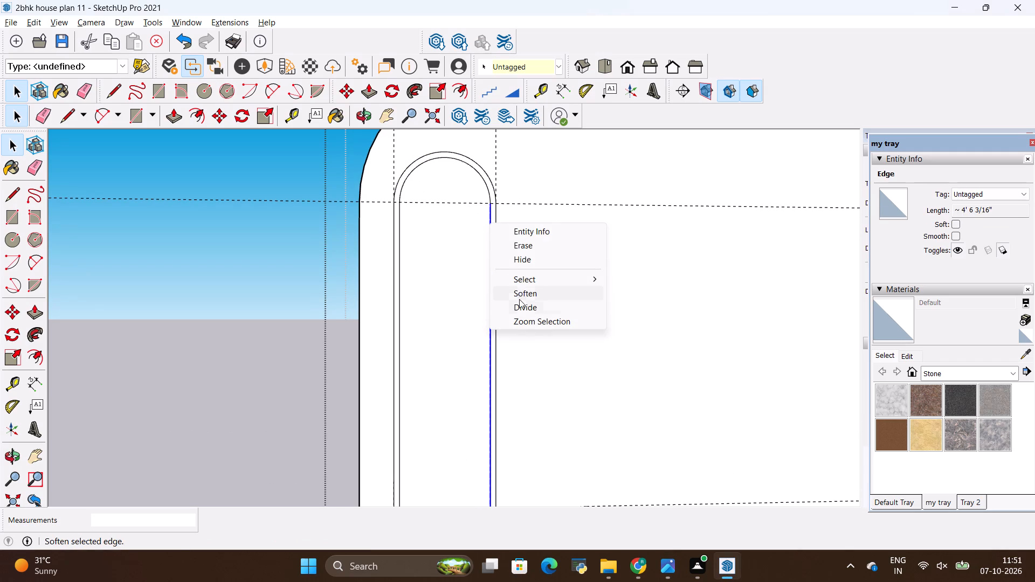
left_click(520, 301)
scroll(490, 256, "down", 4)
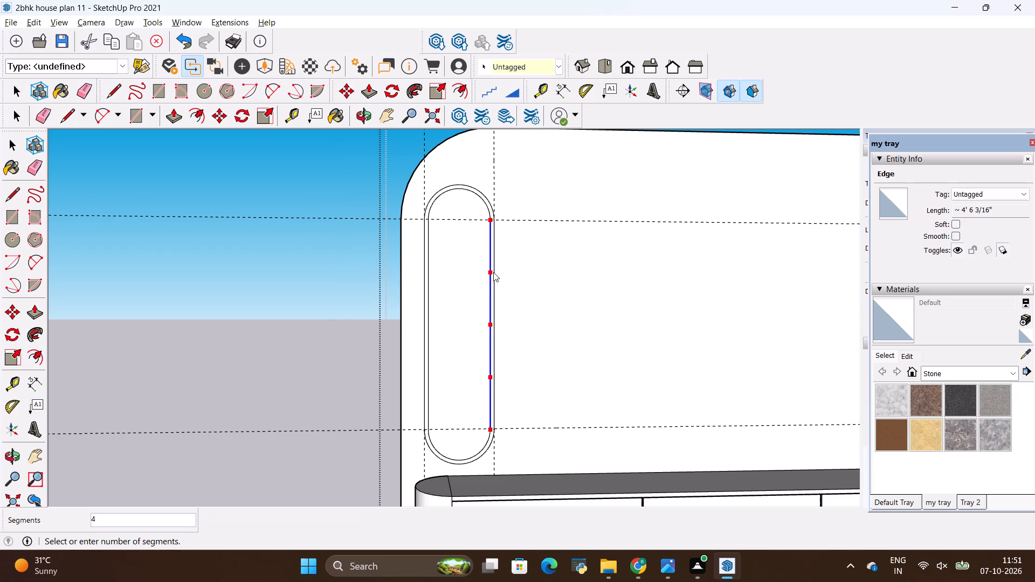
key("alt+Tab")
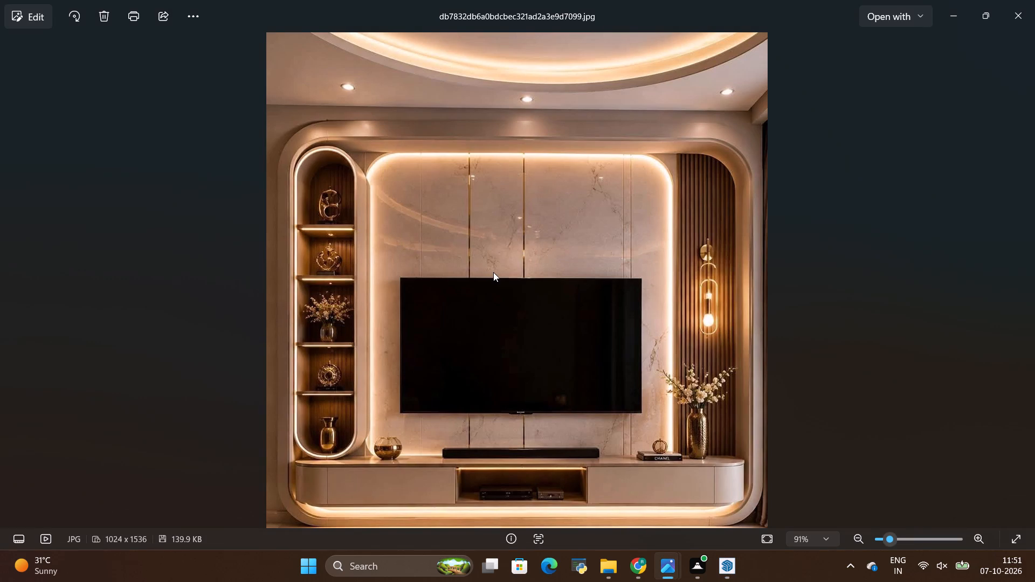
key("alt+Tab")
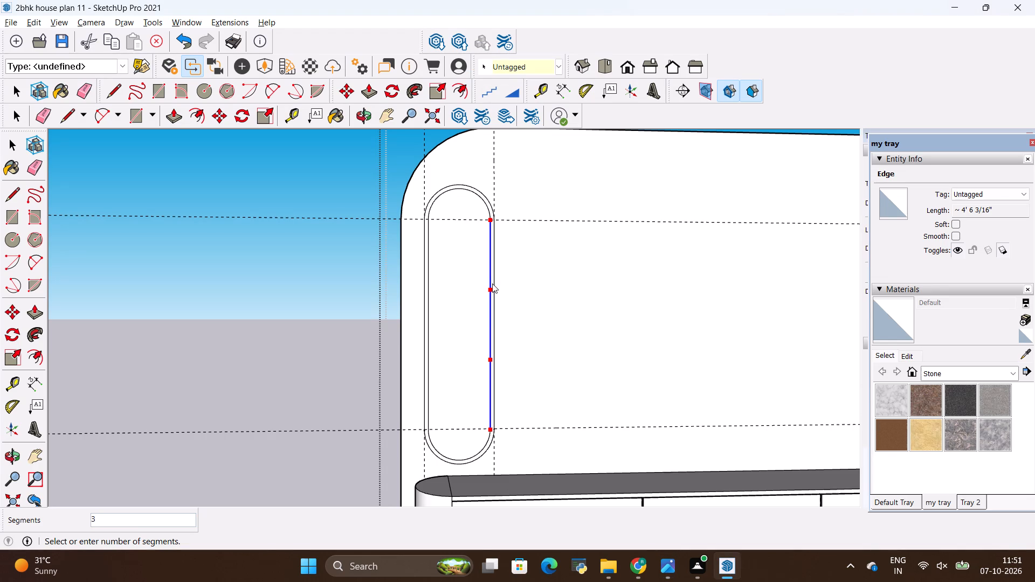
key("alt+Tab")
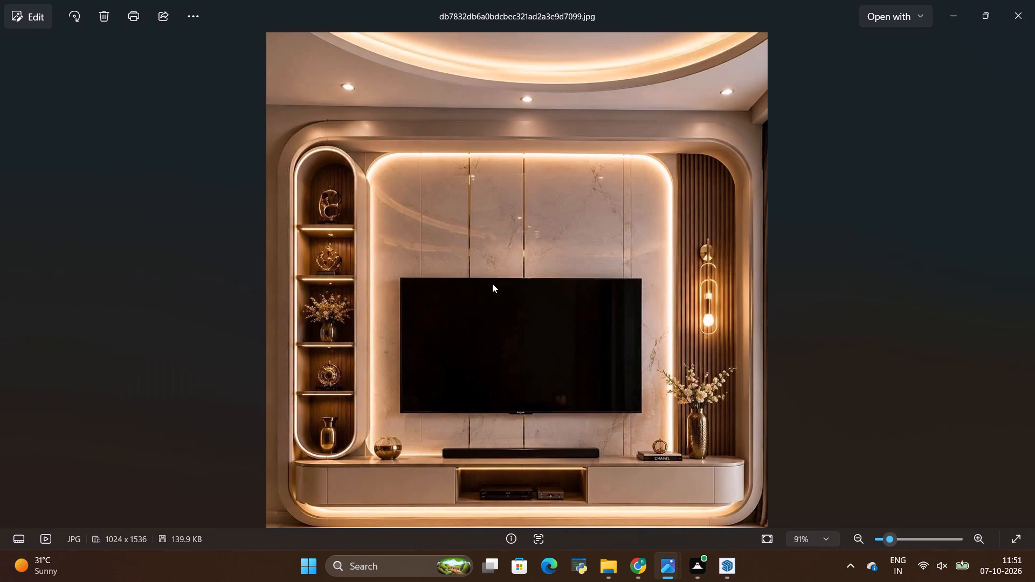
key("alt+Tab")
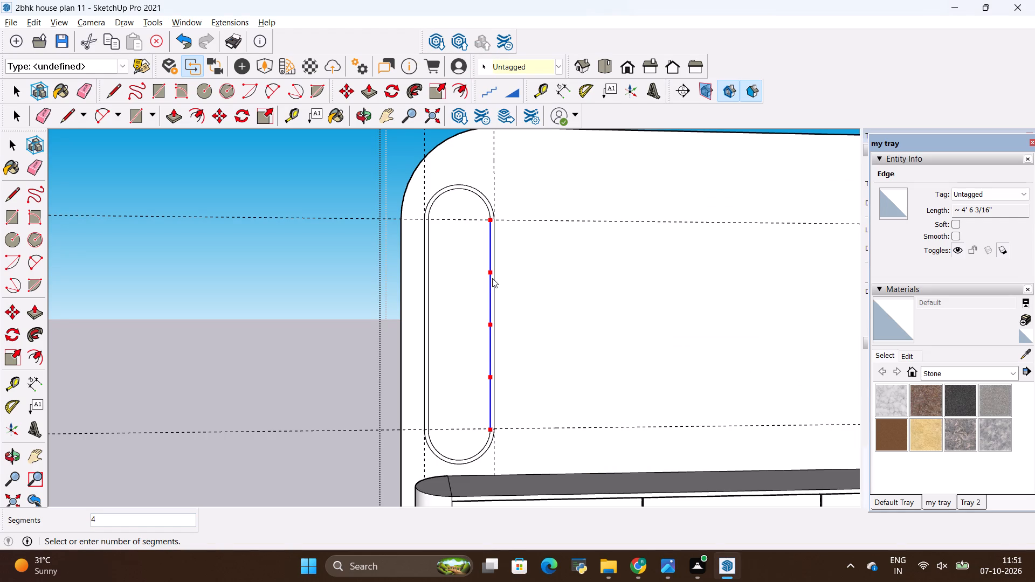
left_click(492, 278)
Draw three horizontal shelf lines about 1' 4" long across the niche's inner face, starting from the edge's division points.
key("l")
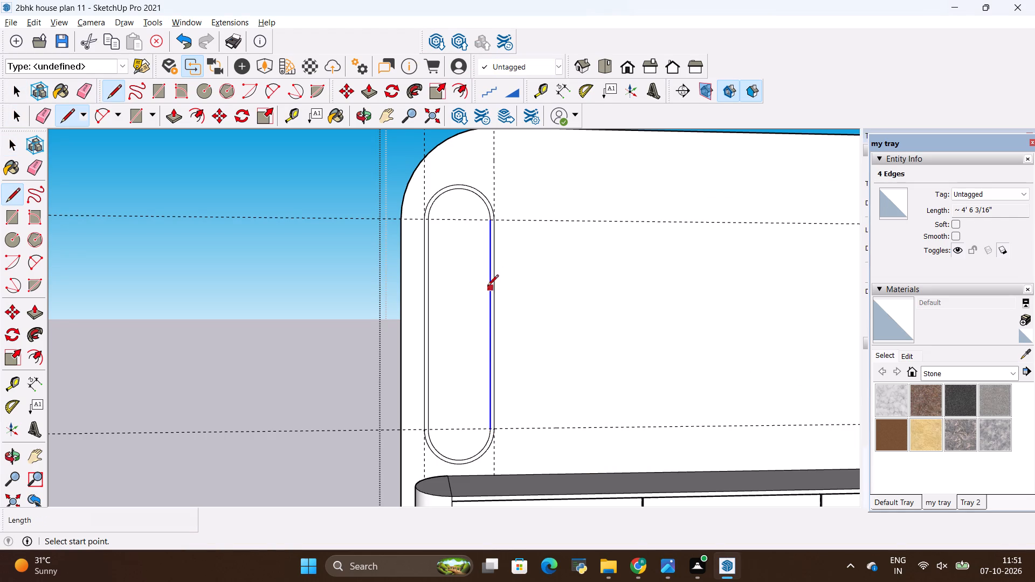
left_click(488, 278)
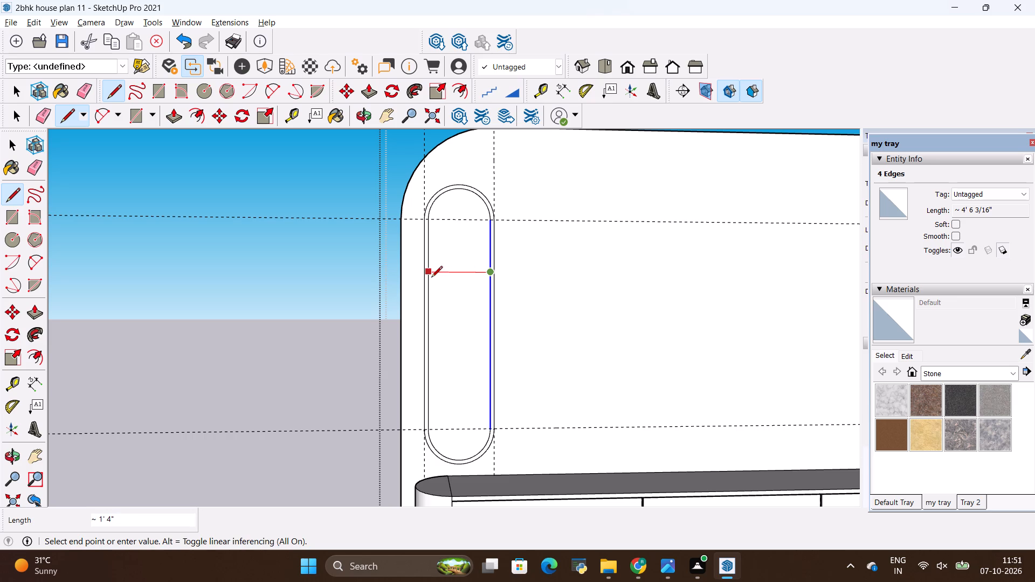
left_click(431, 278)
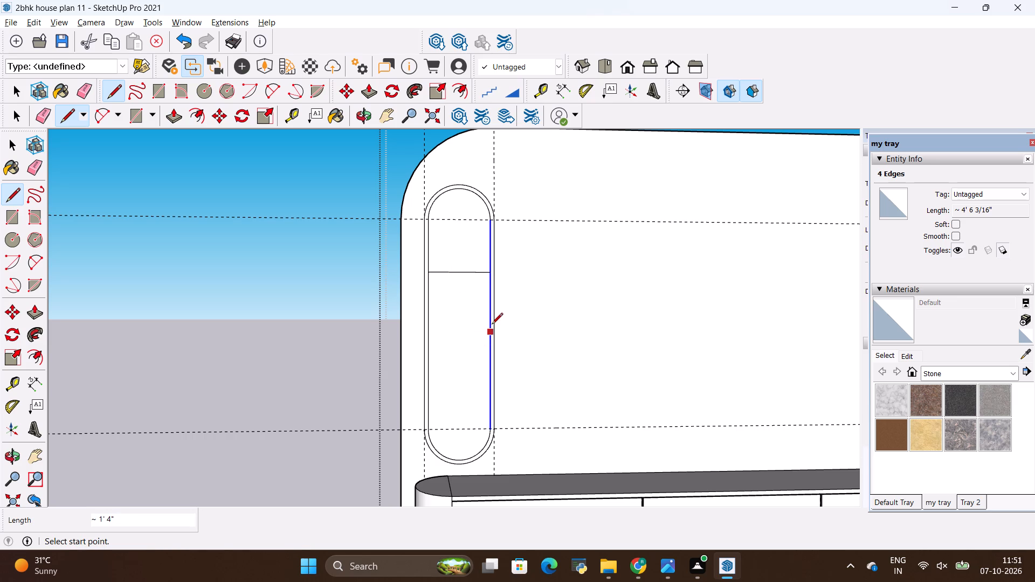
left_click(492, 325)
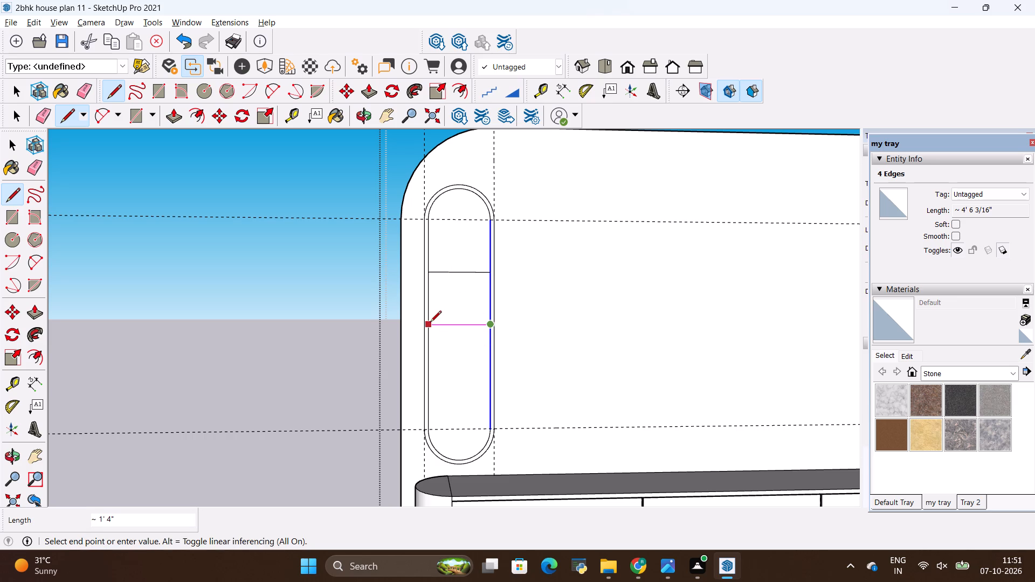
left_click(430, 323)
scroll(435, 259, "down", 3)
scroll(449, 373, "up", 4)
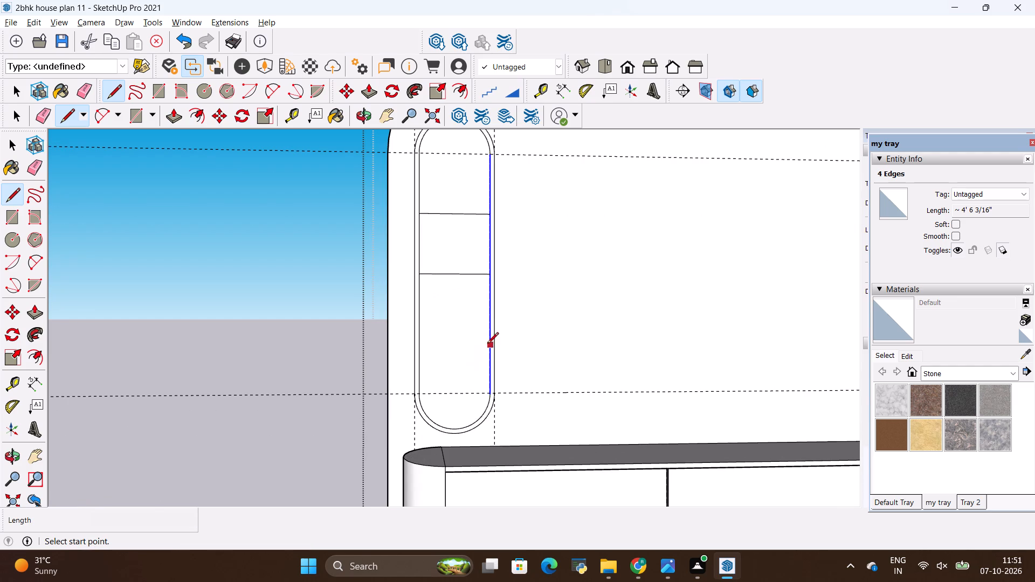
left_click(488, 338)
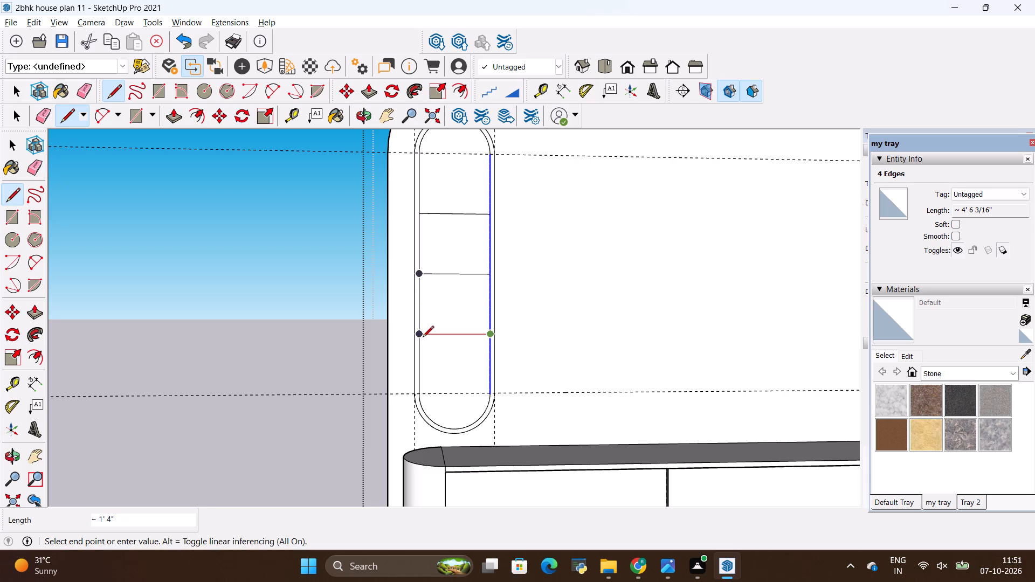
left_click(423, 338)
key("space")
scroll(509, 322, "down", 2)
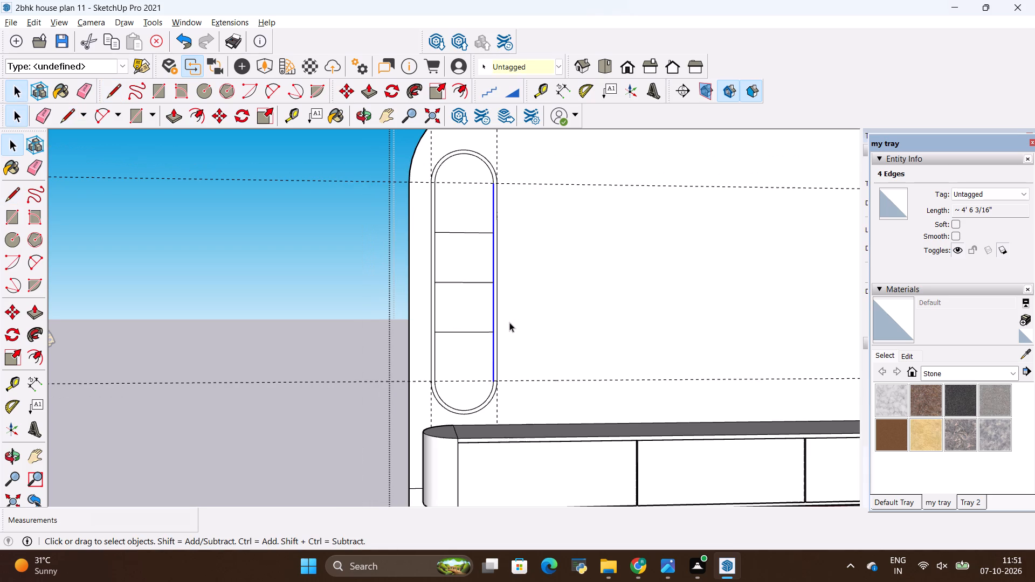
left_click(509, 322)
scroll(509, 322, "down", 4)
scroll(400, 306, "up", 3)
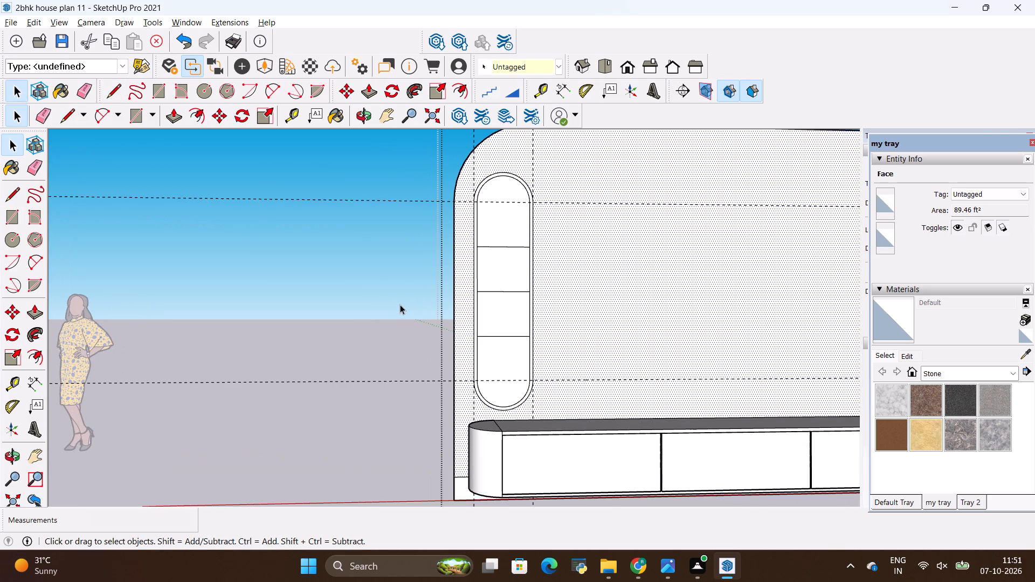
Compare the reference image with the model to study the marble TV panel, the fluted side strip and their proportions beside the niche.
key("alt+Tab")
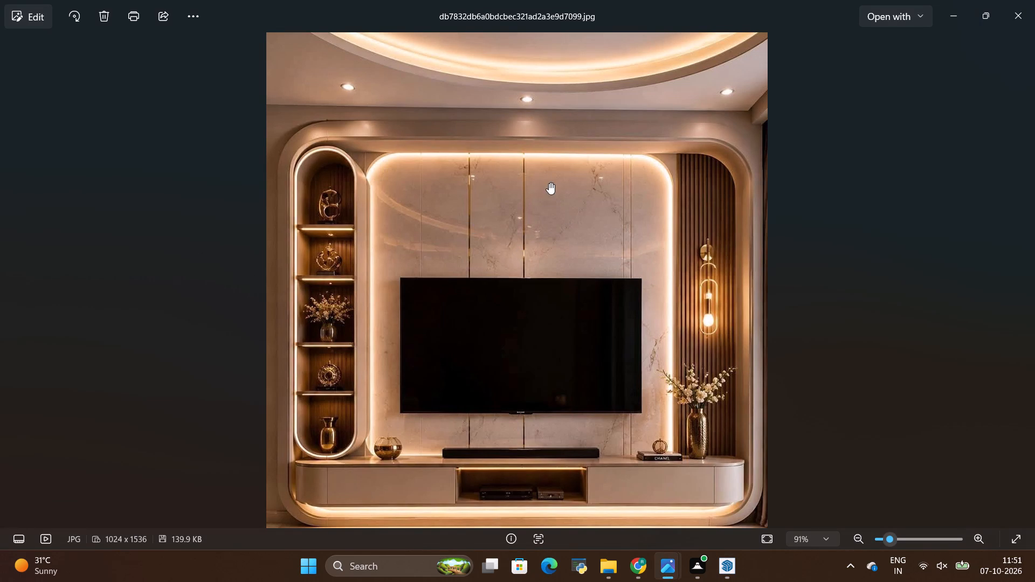
scroll(539, 174, "up", 6)
scroll(495, 189, "up", 4)
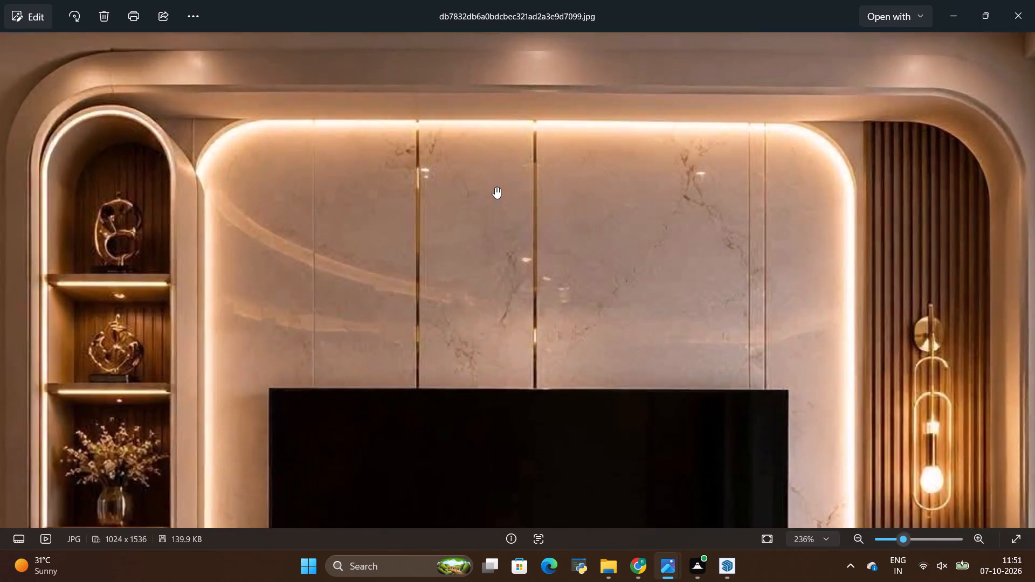
scroll(509, 182, "down", 4)
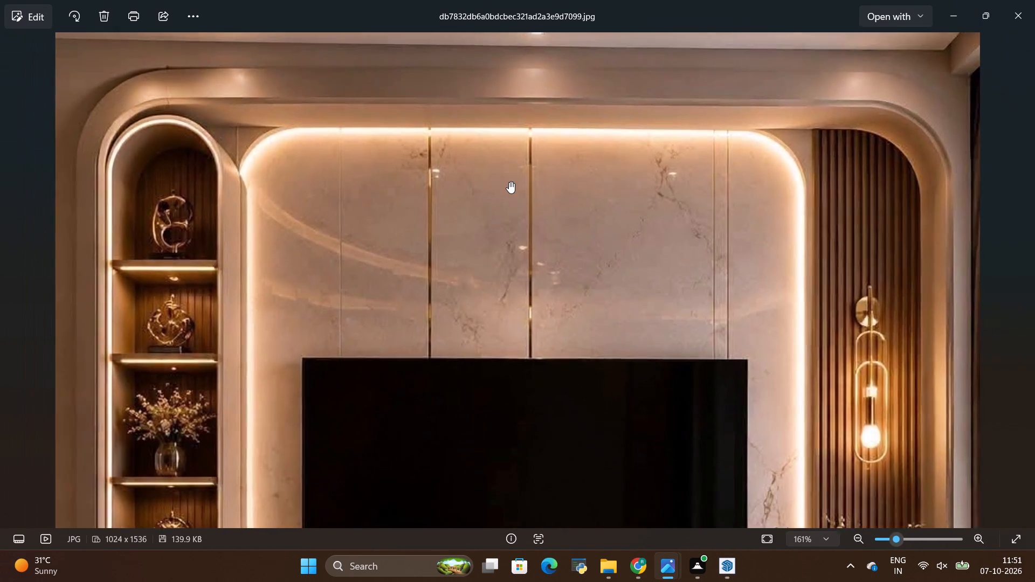
key("alt+Tab")
scroll(507, 267, "down", 2)
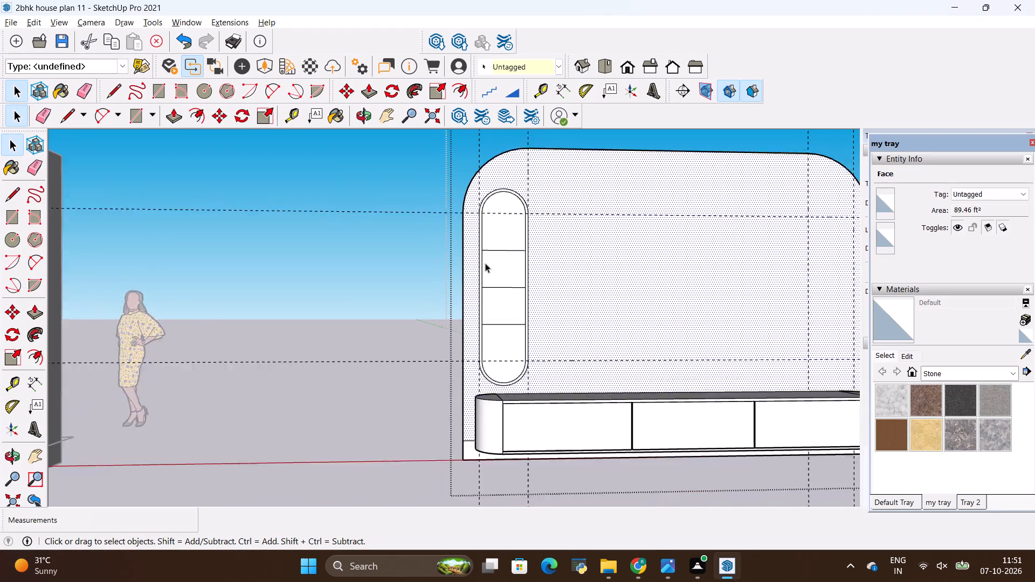
scroll(485, 263, "down", 2)
key("alt+Tab")
scroll(524, 284, "down", 5)
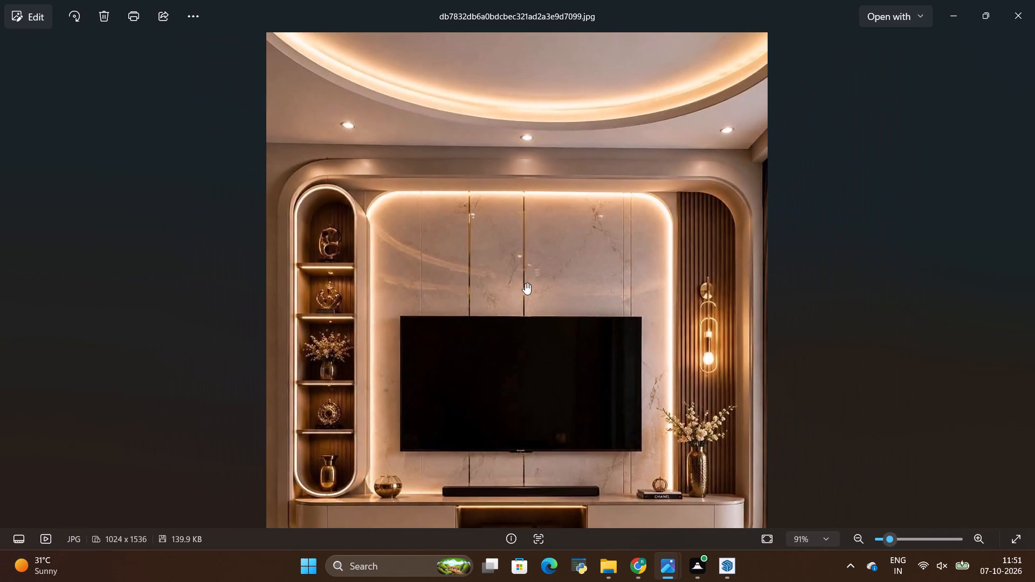
scroll(525, 283, "down", 3)
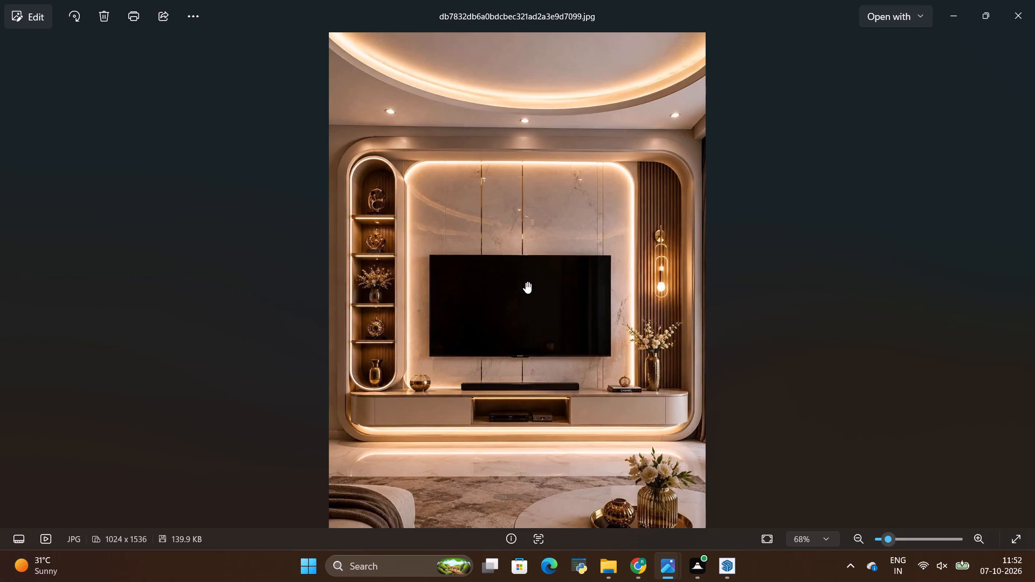
key("alt+Tab")
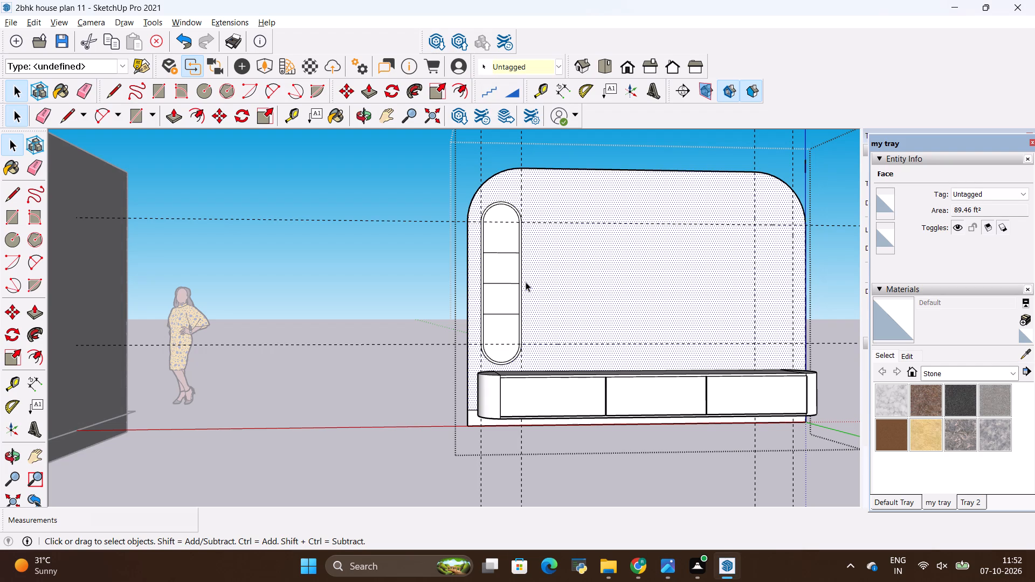
key("alt+Tab")
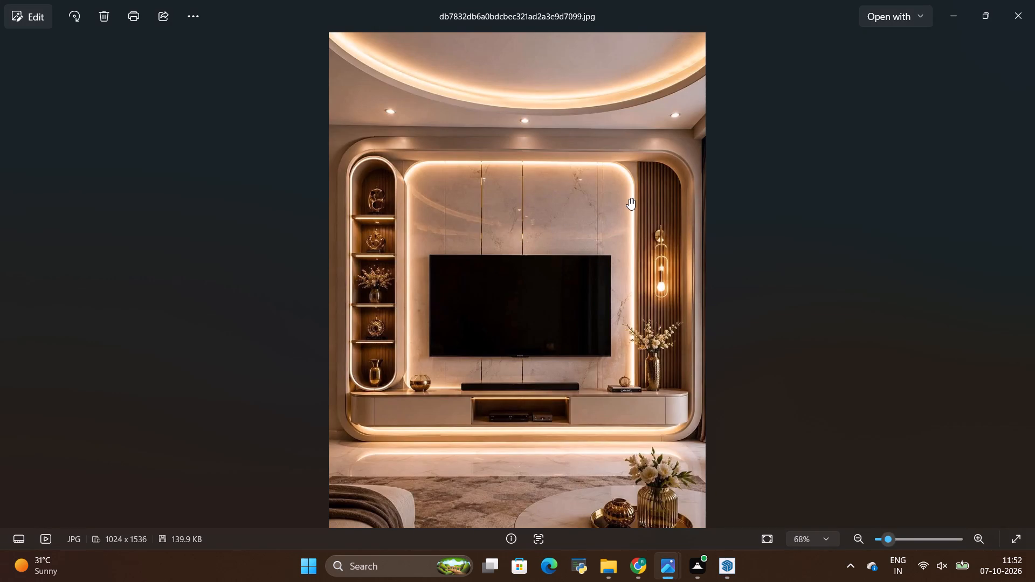
key("alt+Tab")
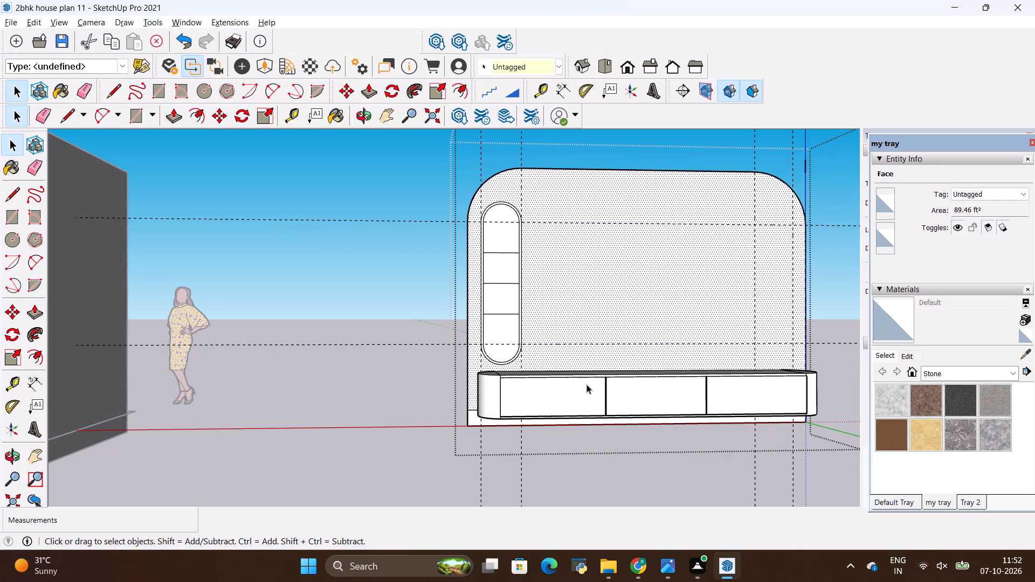
middle_click_drag(555, 371, 553, 364)
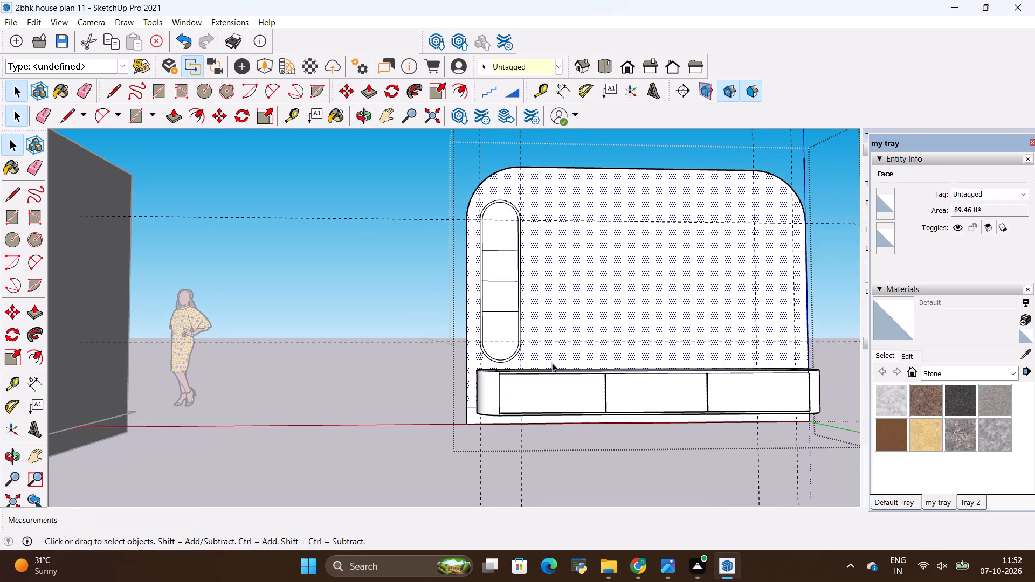
key("alt+Tab")
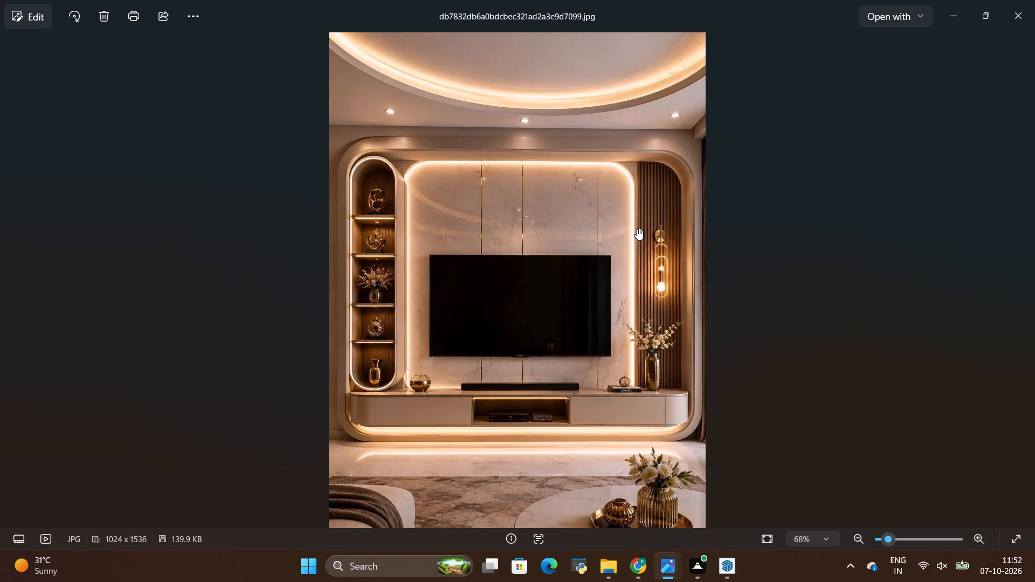
key("alt+Tab")
key("alt+Tab")
scroll(474, 184, "up", 3)
scroll(347, 417, "up", 3)
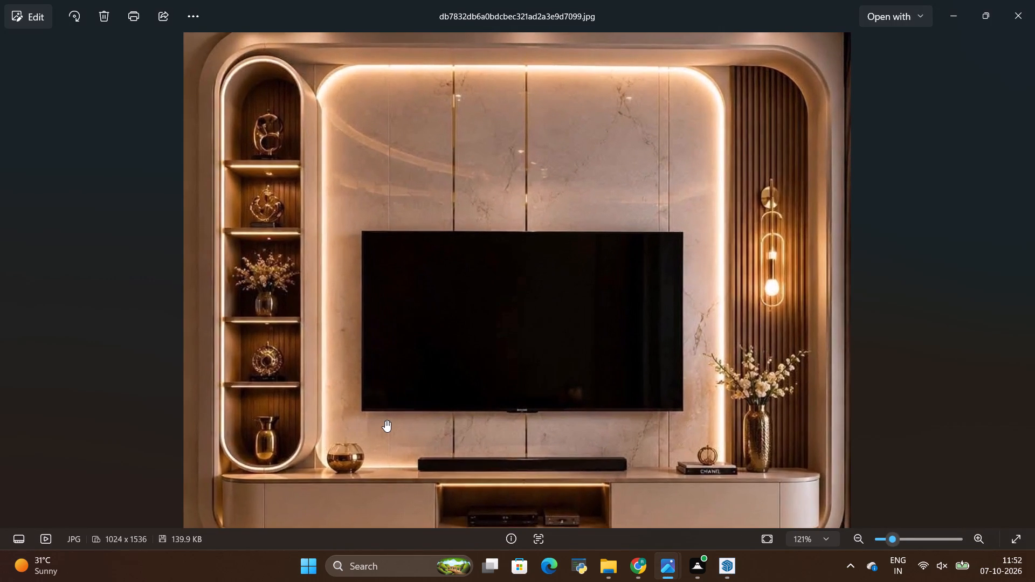
key("alt+Tab")
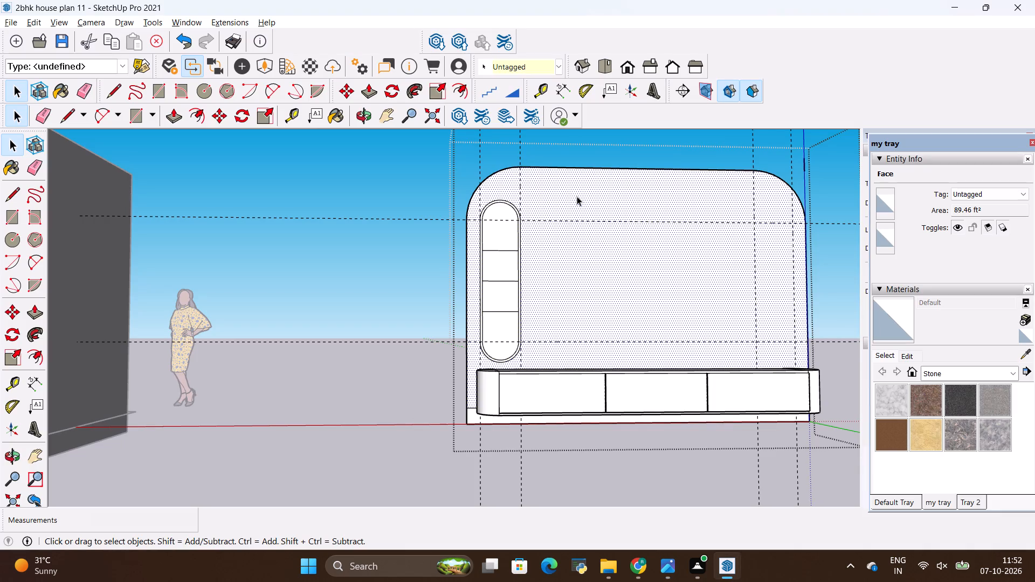
Draw a vertical line about 7' 6" long beside the niche, from the console top to the back panel's top edge.
middle_click_drag(605, 274, 595, 370)
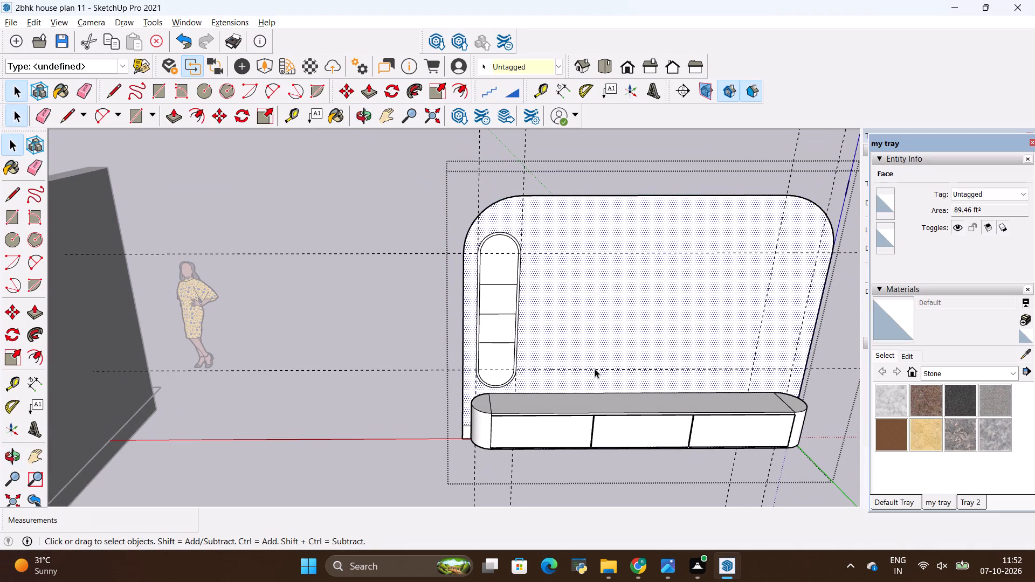
key("l")
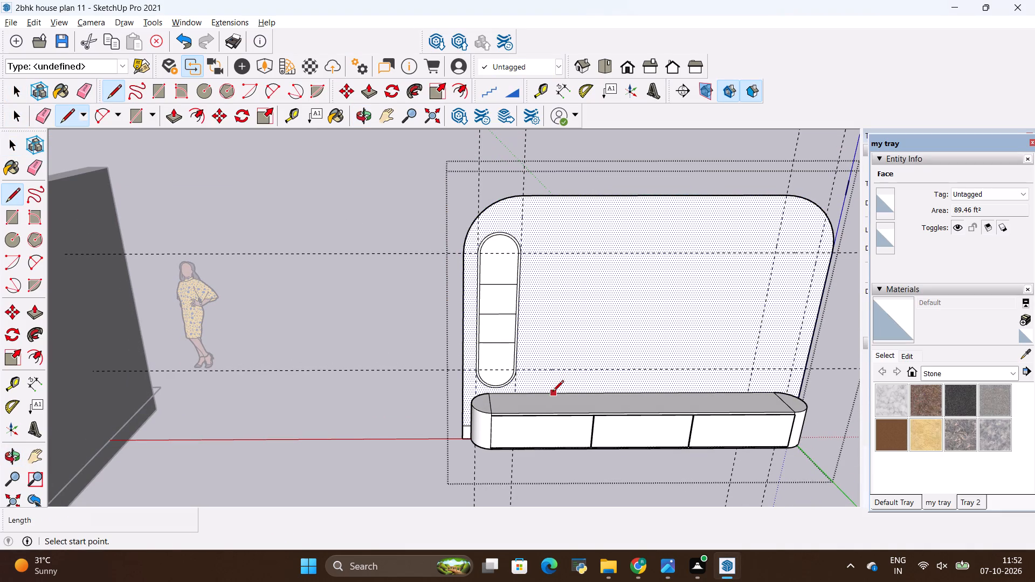
left_click(553, 392)
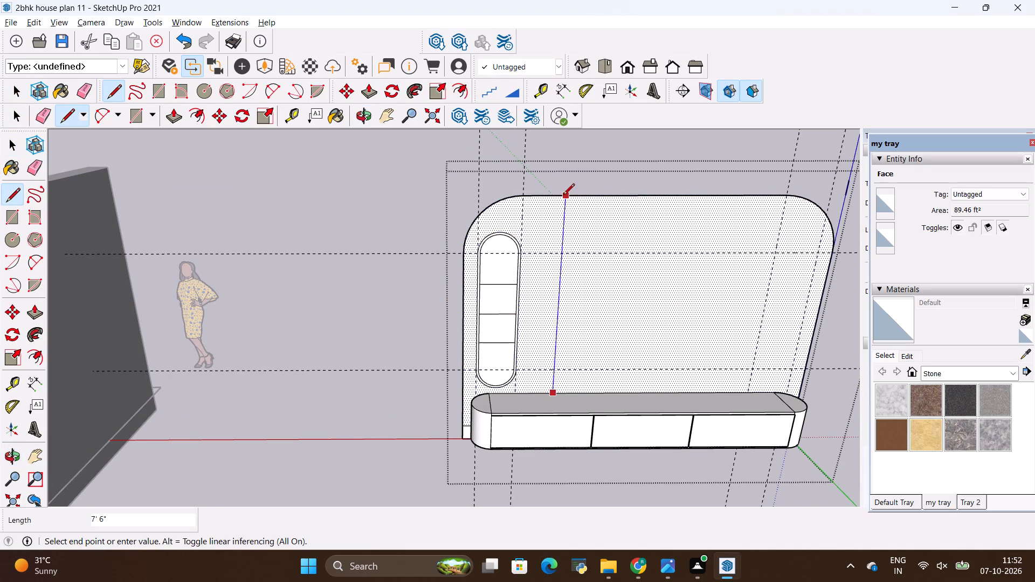
left_click(564, 196)
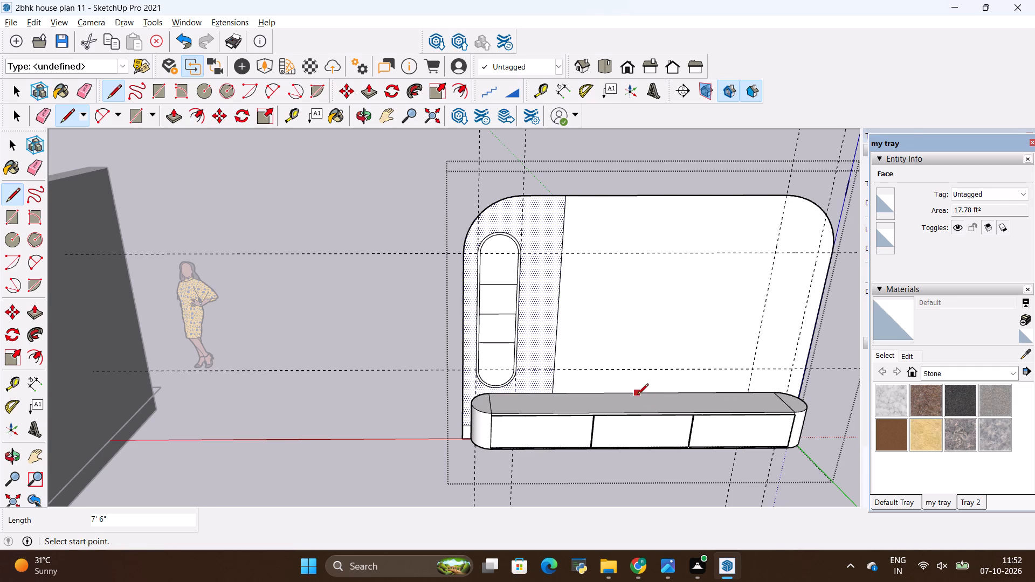
key("alt+Tab")
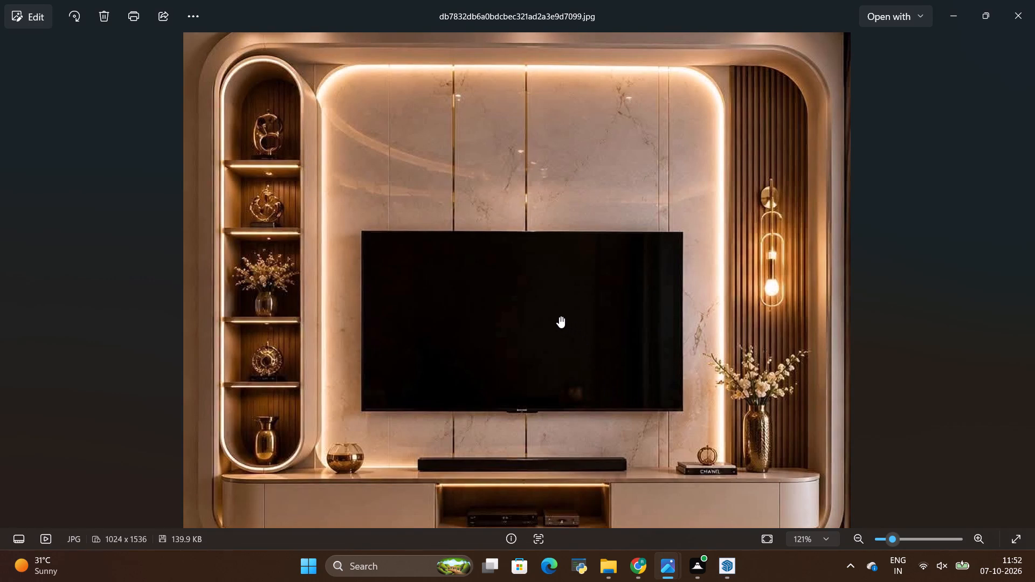
Place a guide 1" from the vertical line beside the niche, towards the panel centre, checking the strips in the reference image.
key("alt+Tab")
middle_click_drag(539, 295, 534, 265)
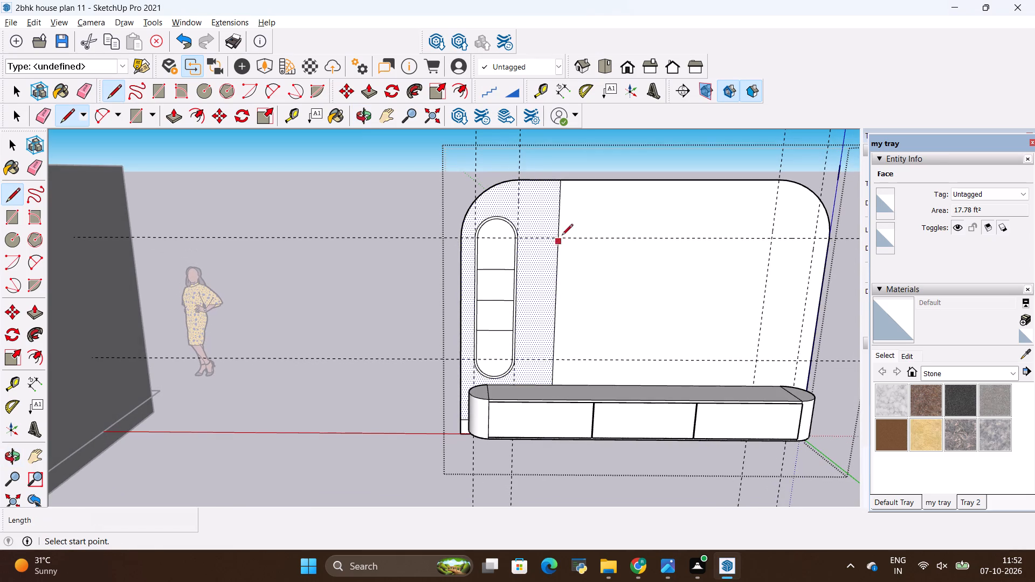
left_click(561, 212)
key("t")
left_click(561, 212)
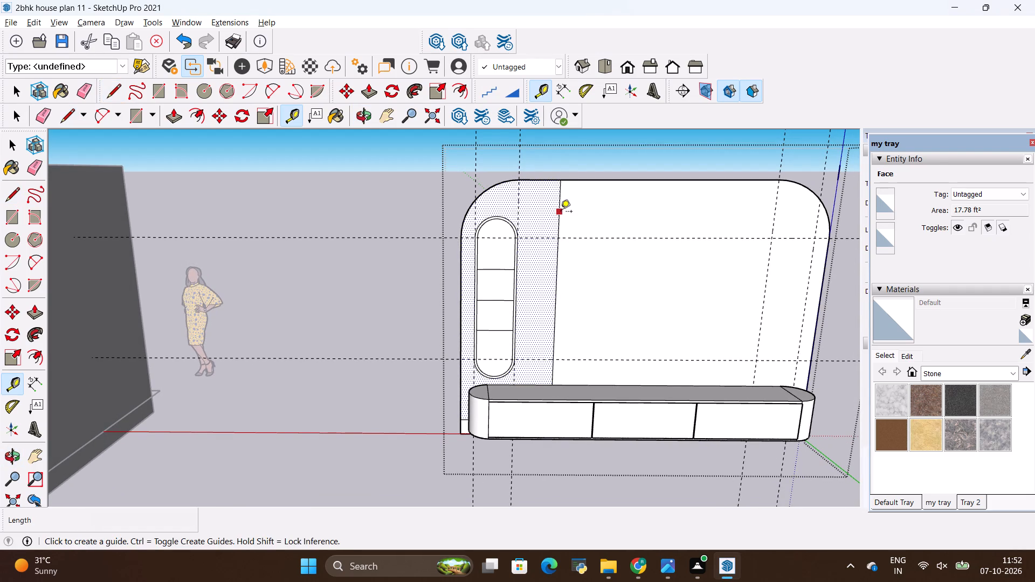
key("BackSpace")
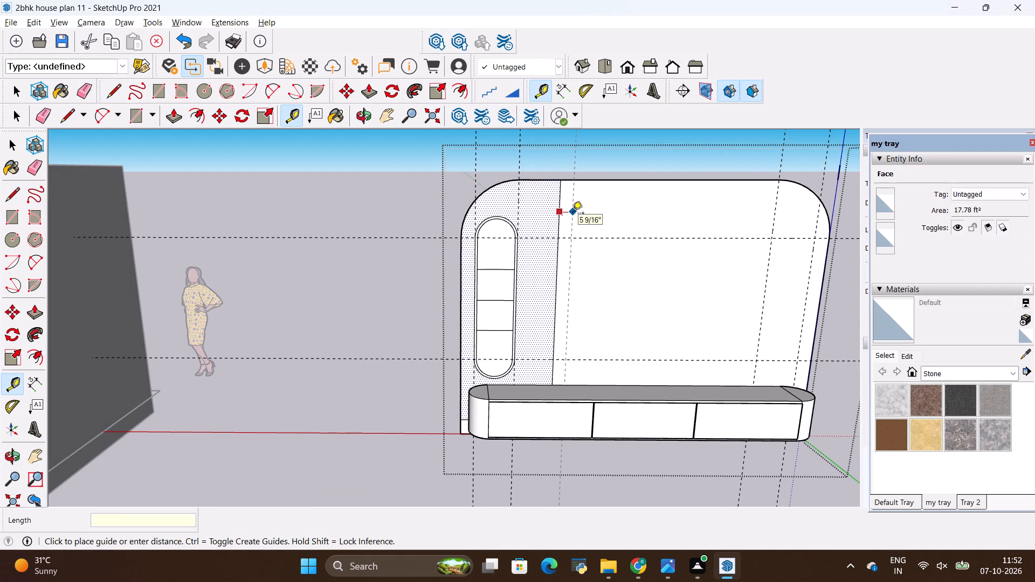
key("alt+Tab")
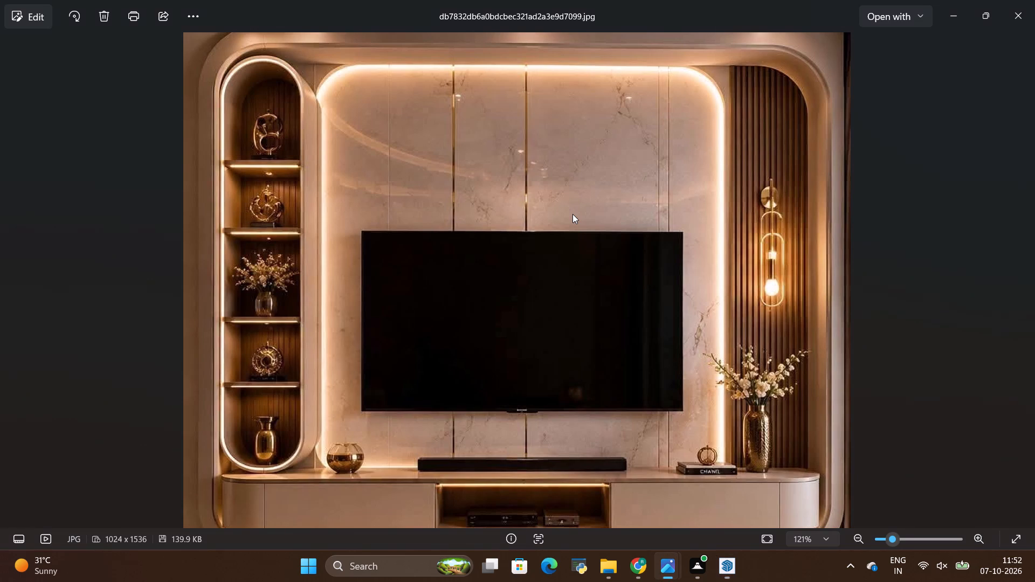
key("alt+Tab")
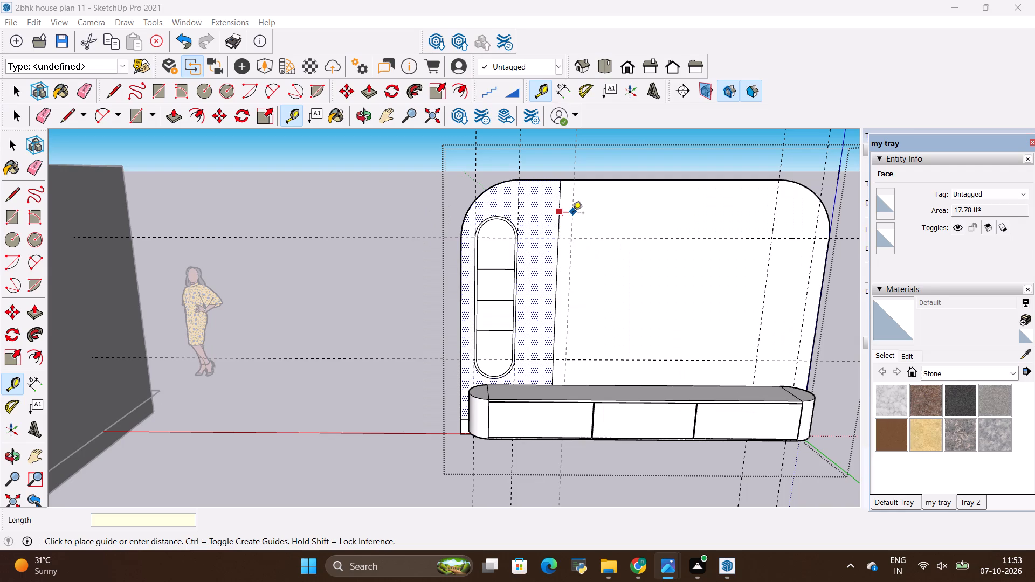
key("alt+Tab")
key("alt+Tab")
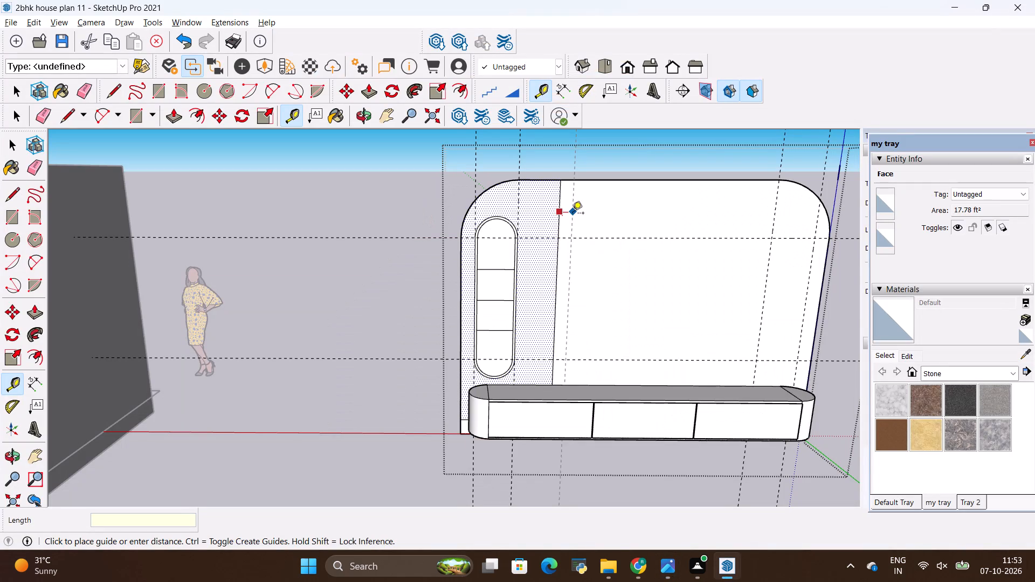
key("BackSpace")
key("1")
key("shift+quotedbl")
key("Return")
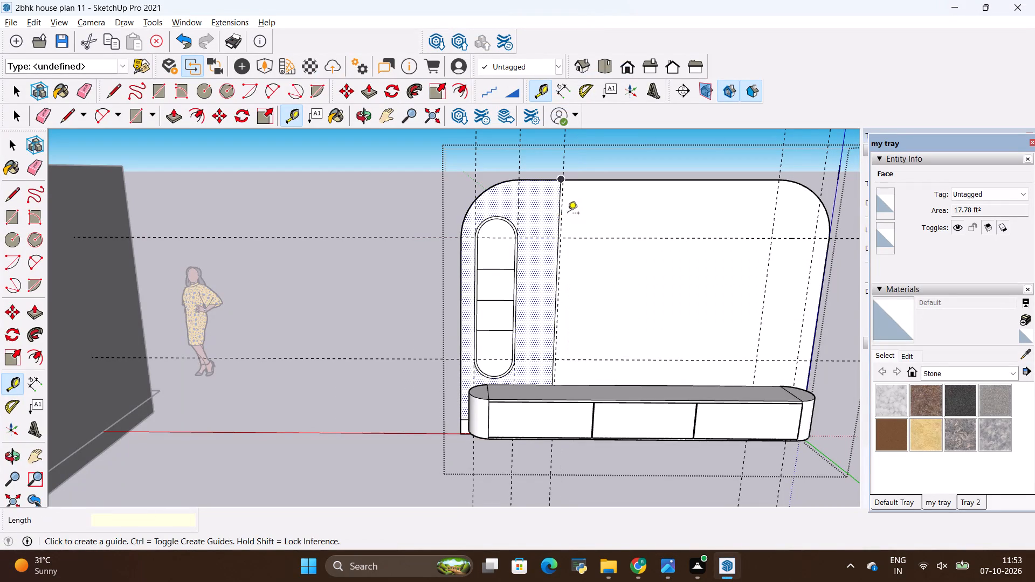
Place a vertical guide 2' from the 1" guide beside the niche, further across the back panel.
scroll(567, 214, "up", 9)
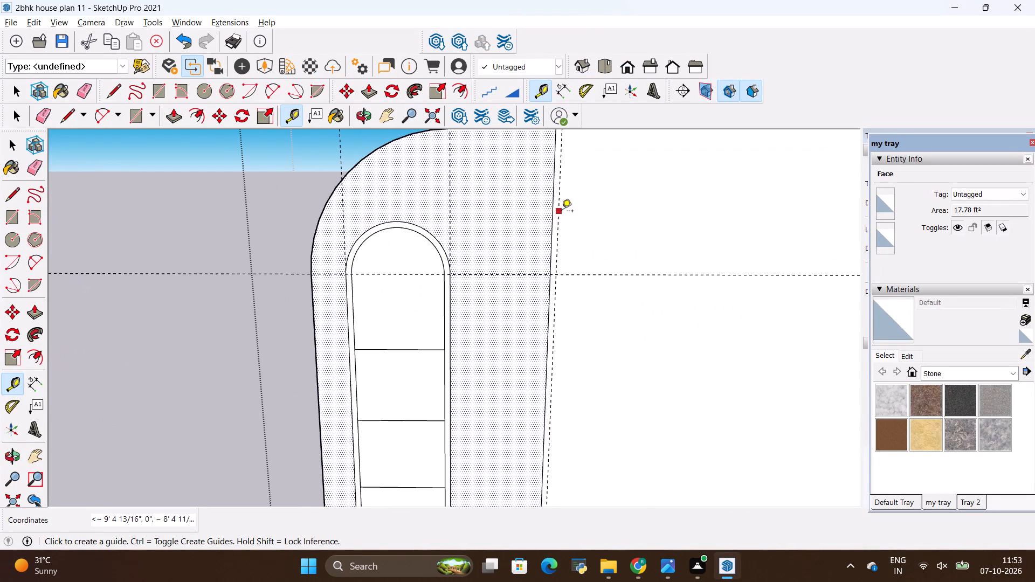
left_click(561, 212)
scroll(655, 223, "down", 8)
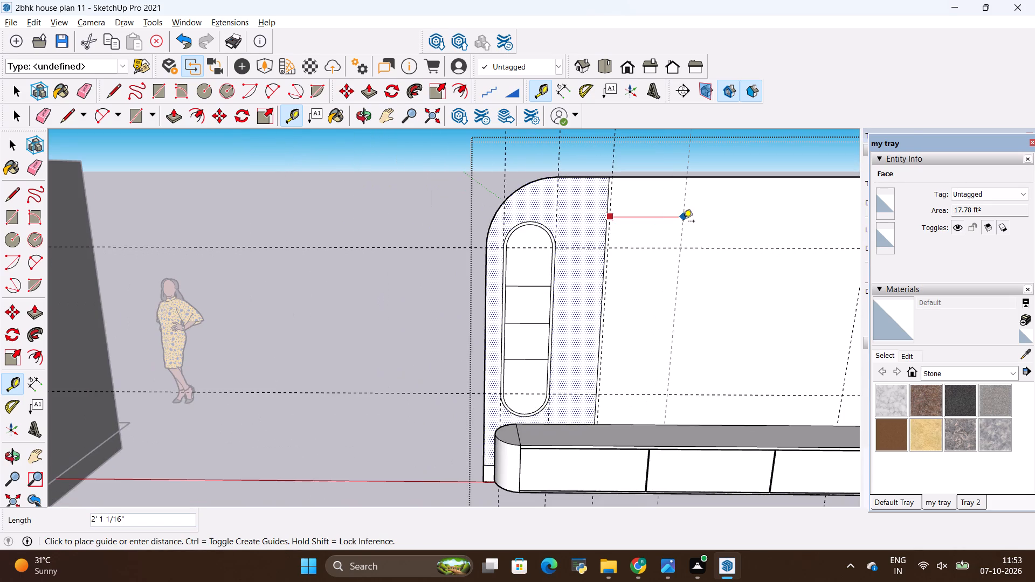
key("alt+Tab")
key("alt+Tab")
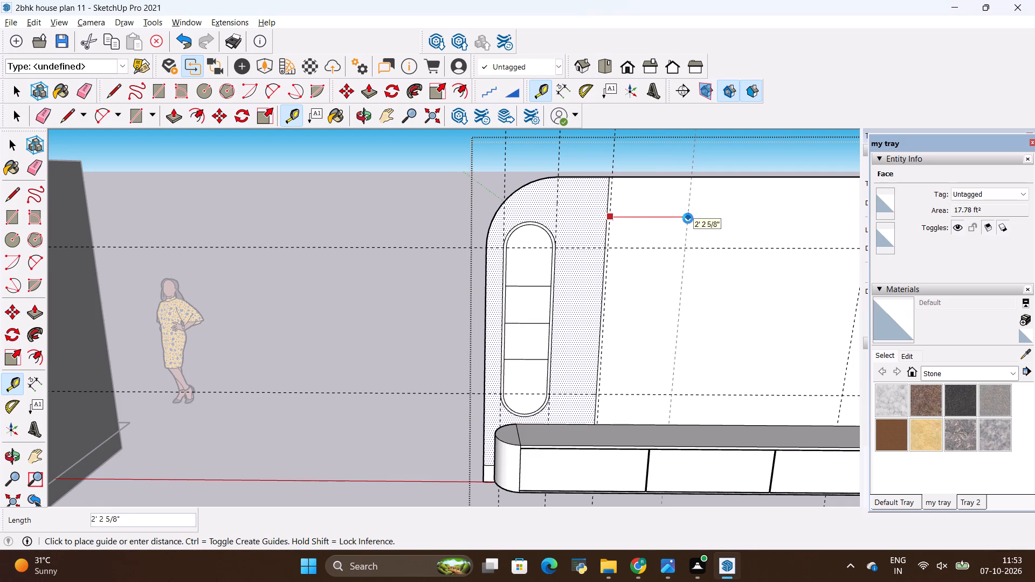
key("BackSpace")
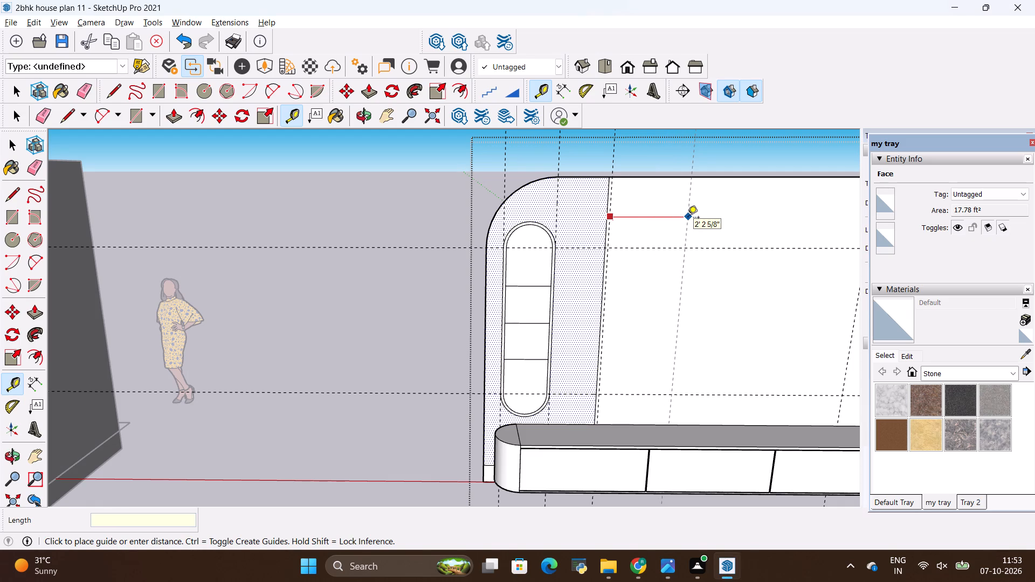
type("2'")
key("Return")
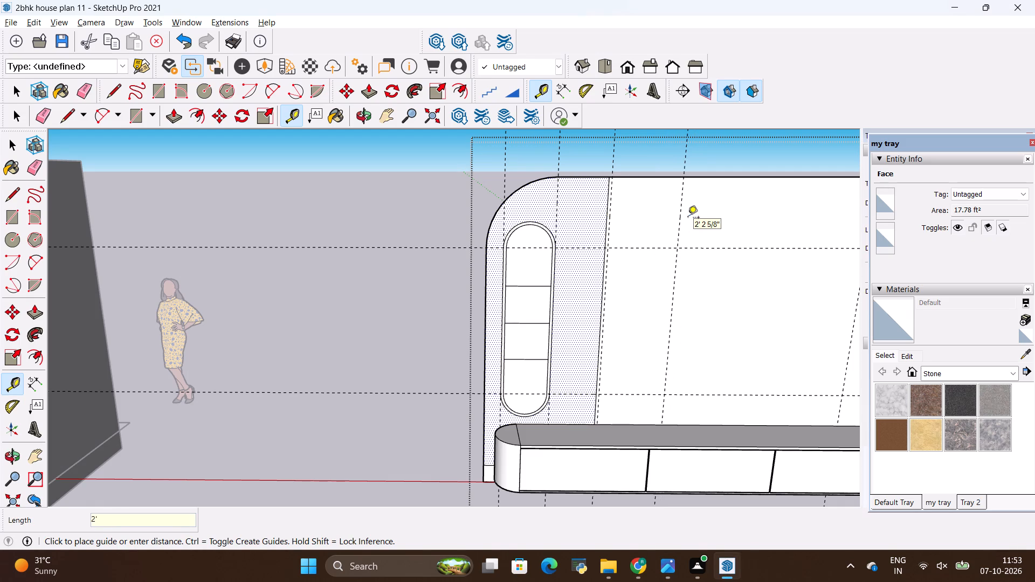
Place a parallel guide 1" beyond the 2' guide to mark a thin vertical strip.
left_click(683, 207)
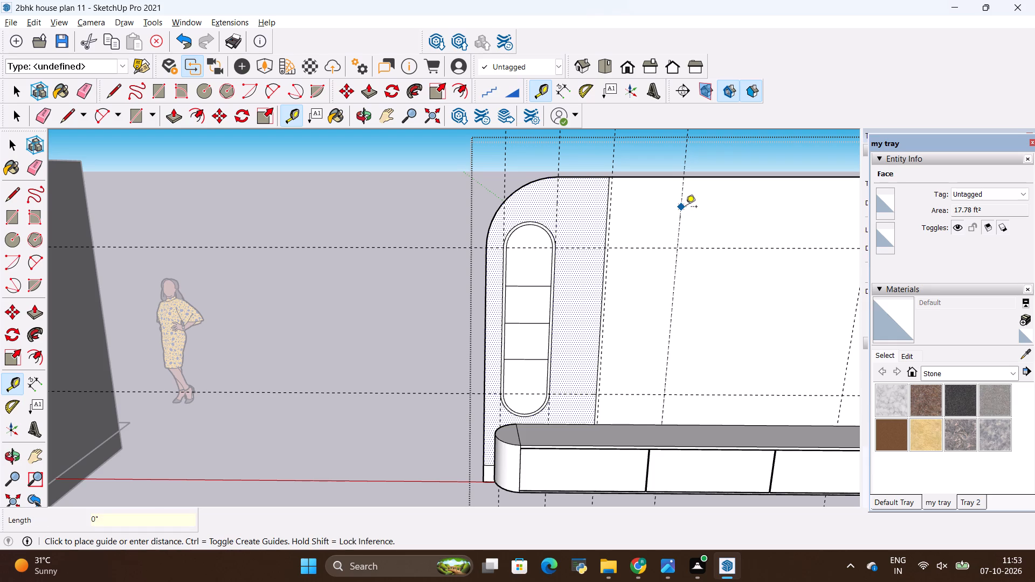
key("BackSpace")
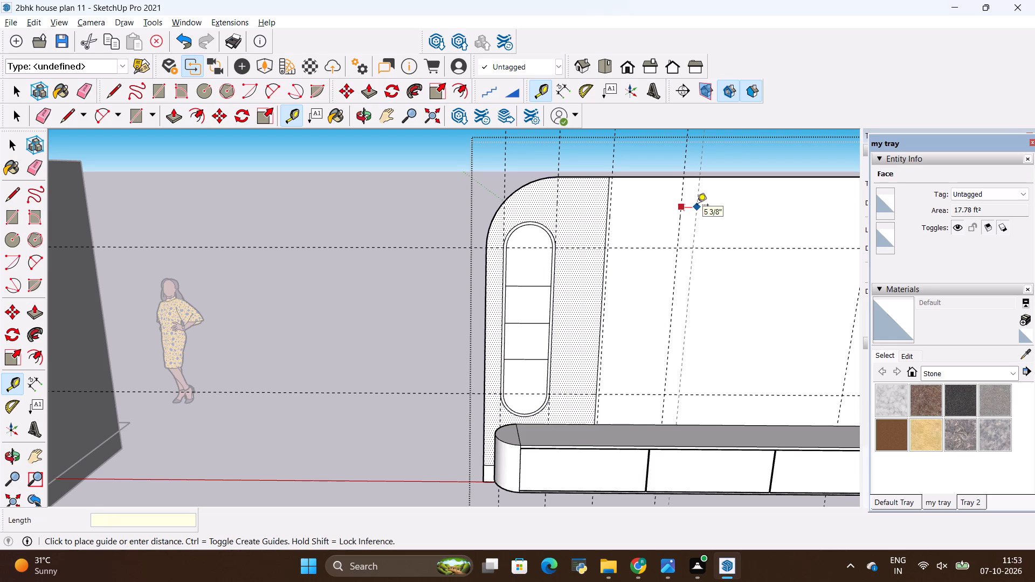
key("1")
key("shift+quotedbl")
key("Return")
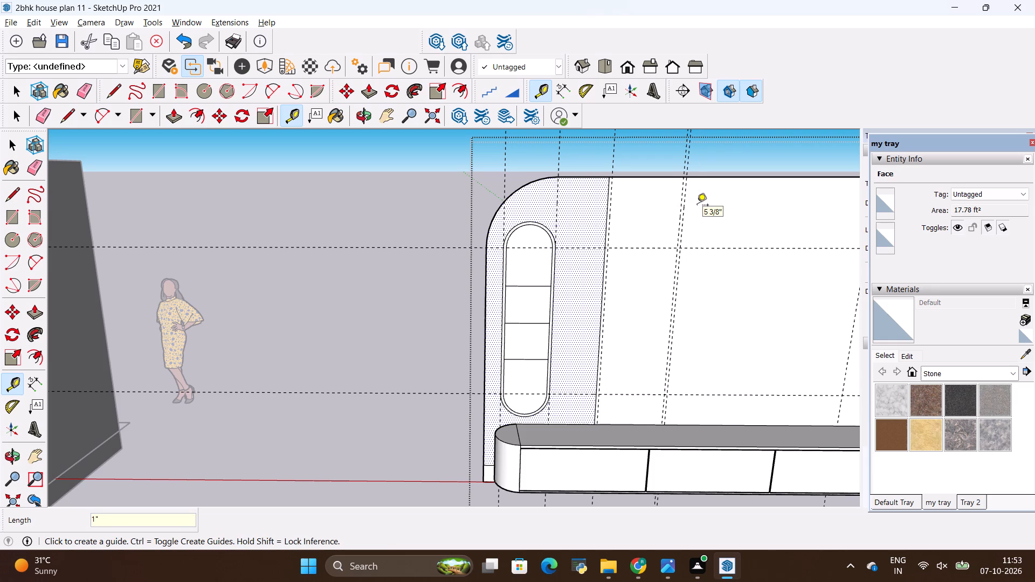
Place a vertical guide about 3' 6" beyond the thin strip's outer guide, comparing the panel divisions with the reference image.
scroll(710, 282, "up", 6)
scroll(671, 247, "up", 2)
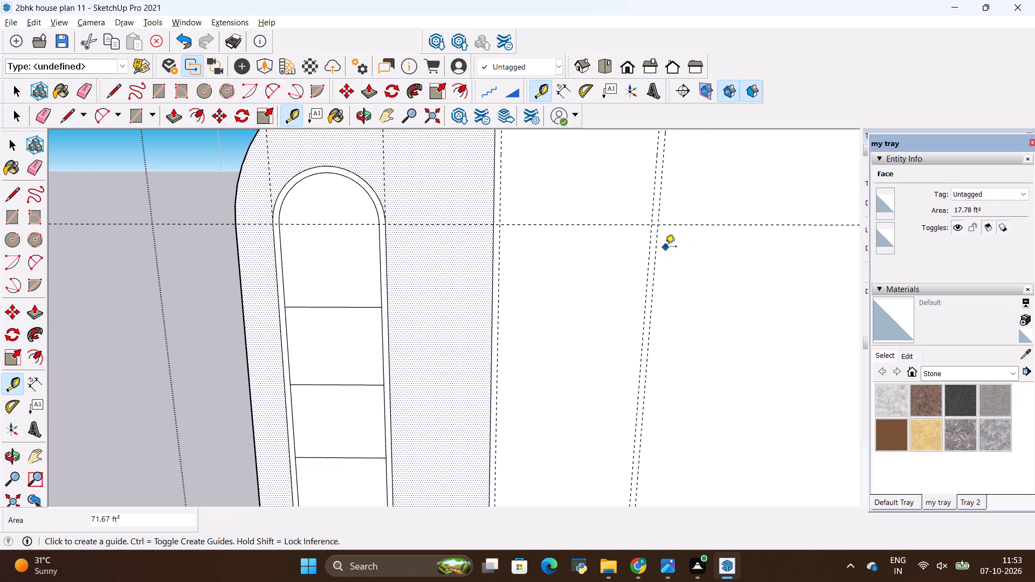
left_click(658, 250)
scroll(678, 253, "down", 5)
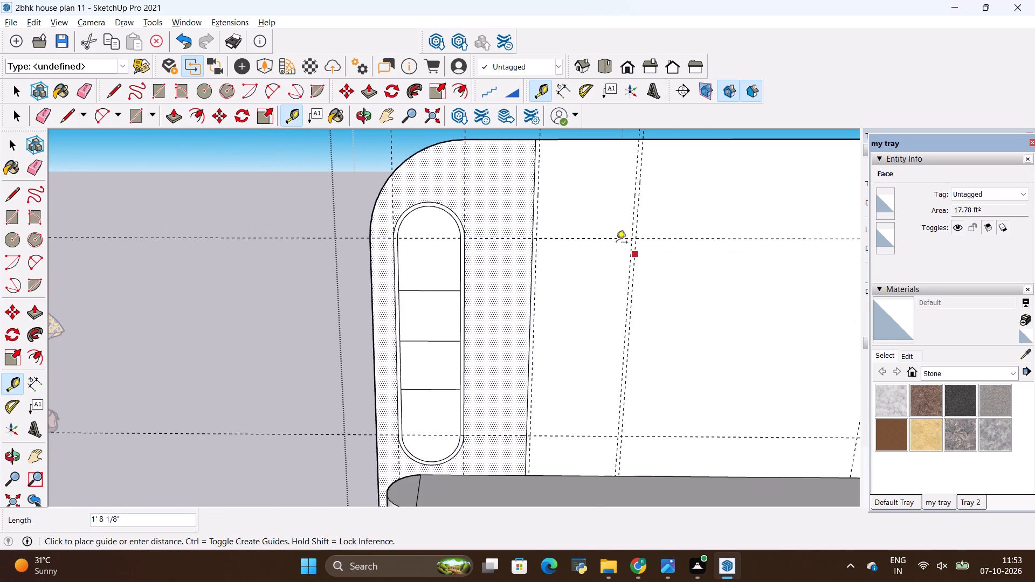
scroll(615, 244, "down", 4)
key("alt+Tab")
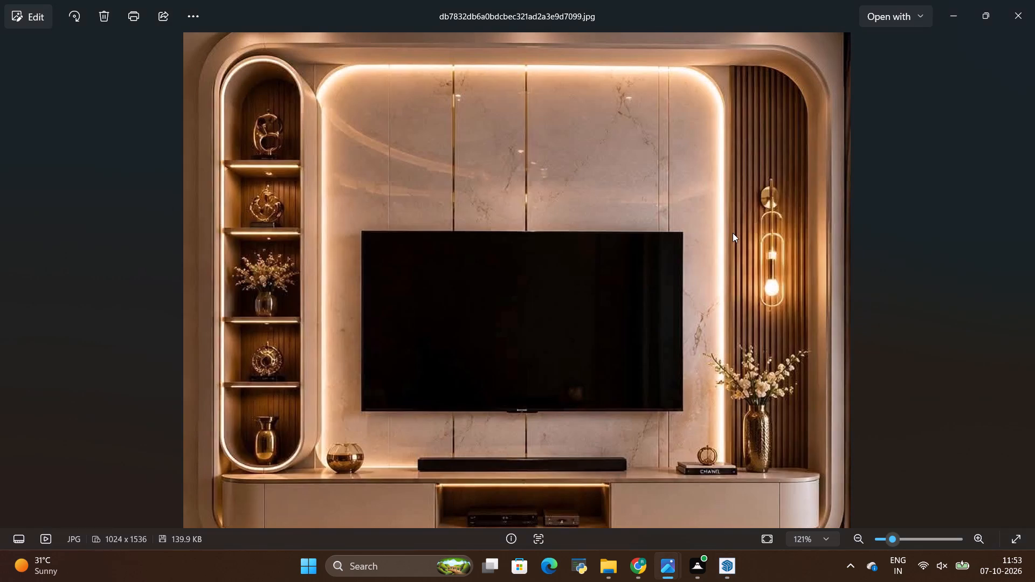
key("alt+Tab")
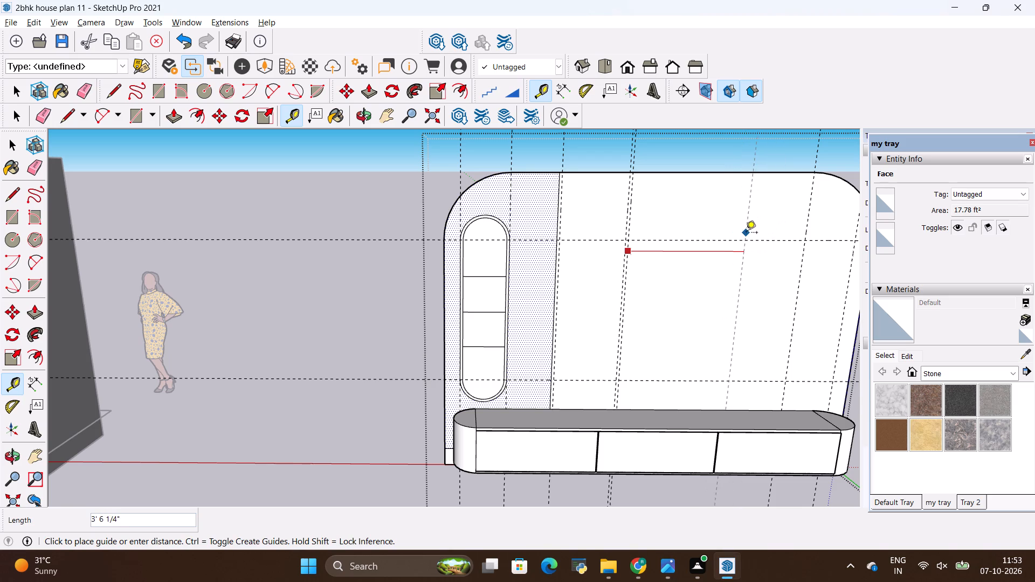
left_click(746, 233)
Place a parallel guide 1" beyond the newest guide to mark the second thin strip.
scroll(748, 234, "up", 2)
left_click(749, 226)
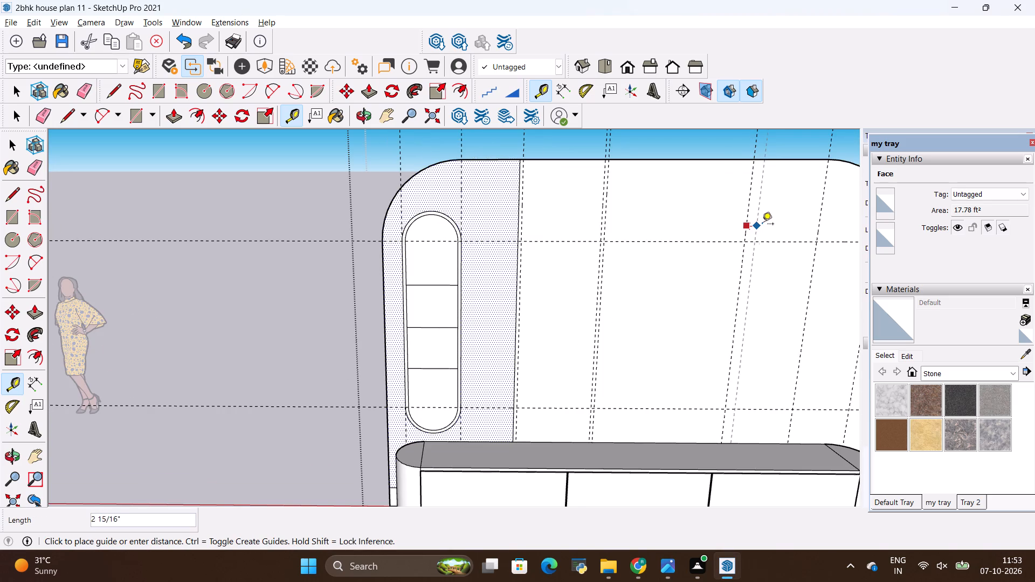
key("BackSpace")
key("1")
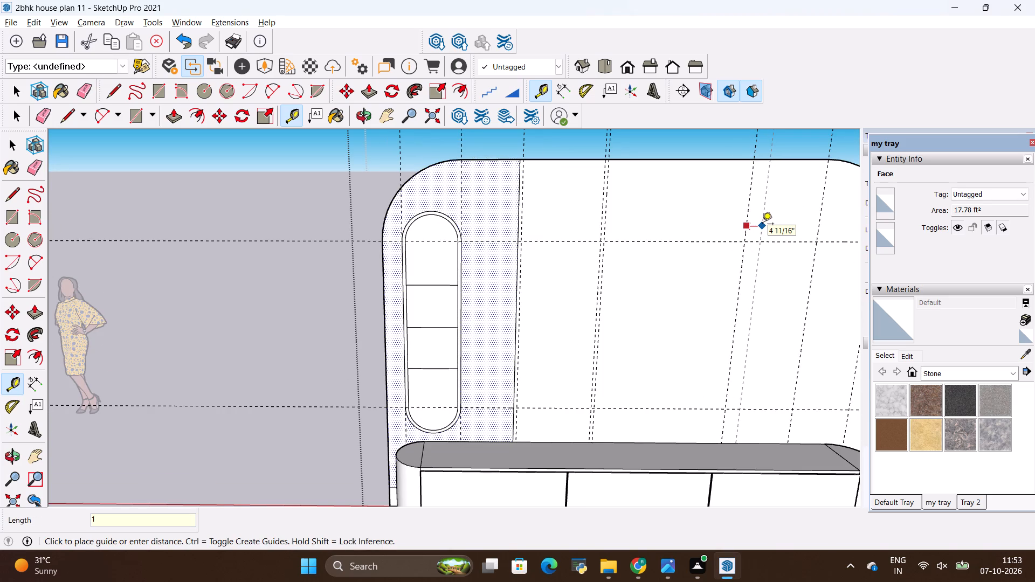
key("shift+quotedbl")
key("Return")
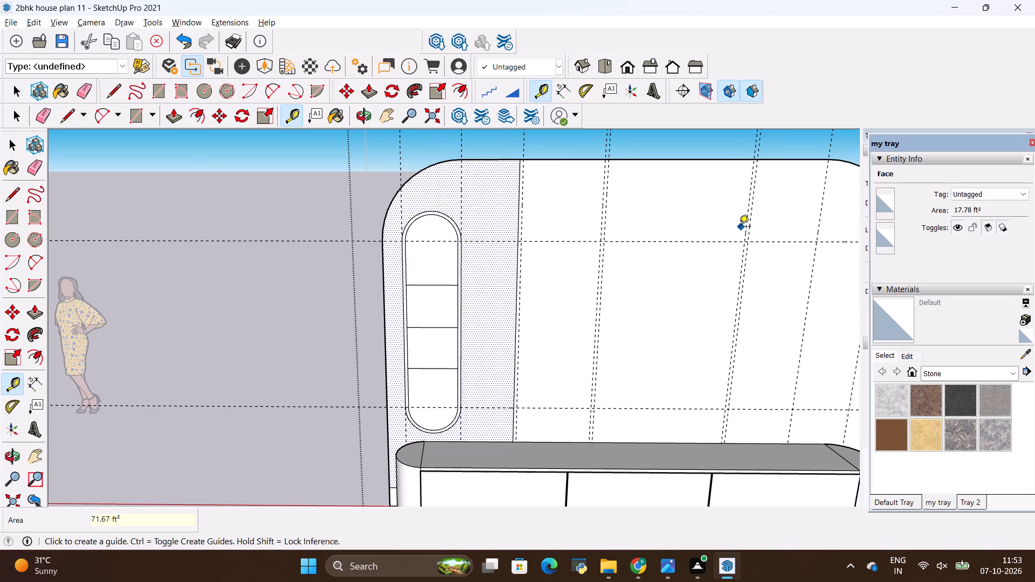
Draw a 7' 6" vertical line along the 1" guide beside the niche, from the console top to the panel's top edge.
key("alt+Tab")
key("alt+Tab")
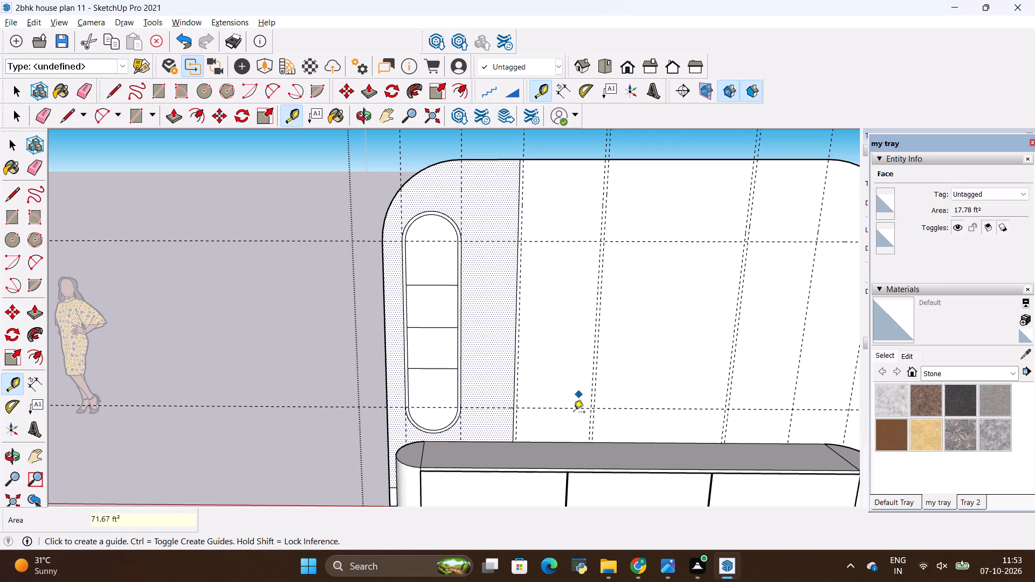
scroll(512, 471, "up", 6)
key("l")
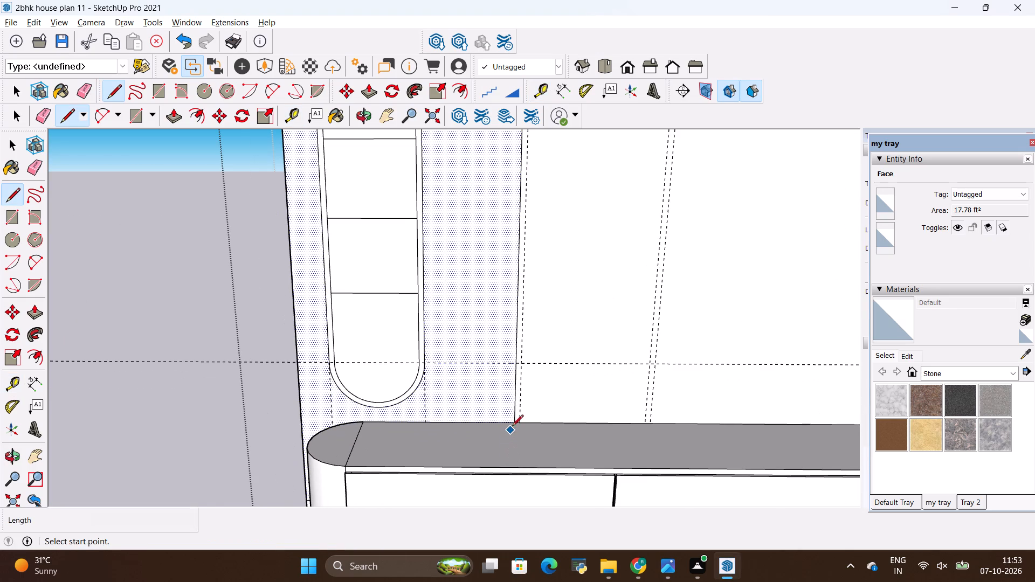
scroll(519, 424, "up", 4)
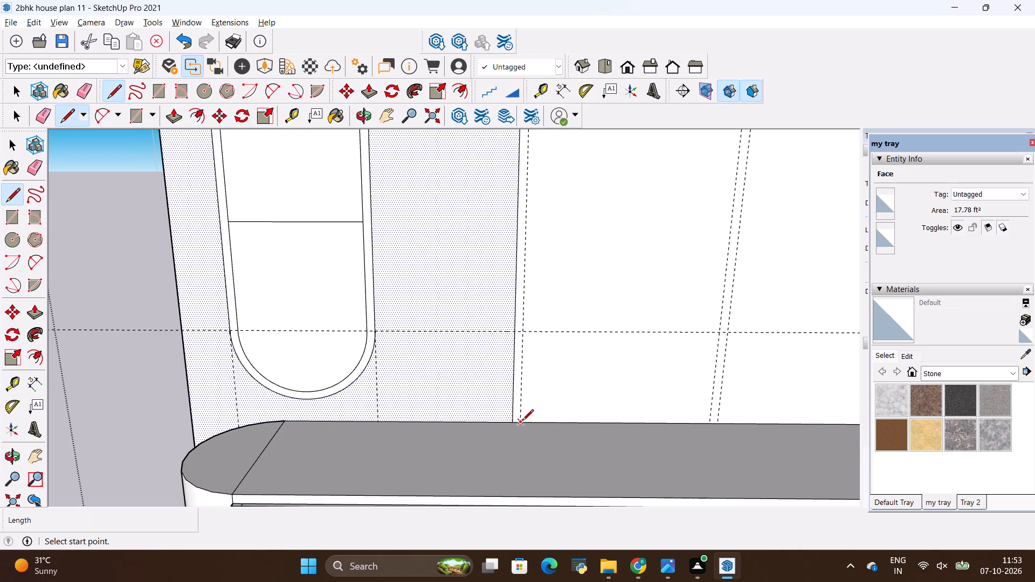
left_click(522, 421)
scroll(520, 426, "down", 11)
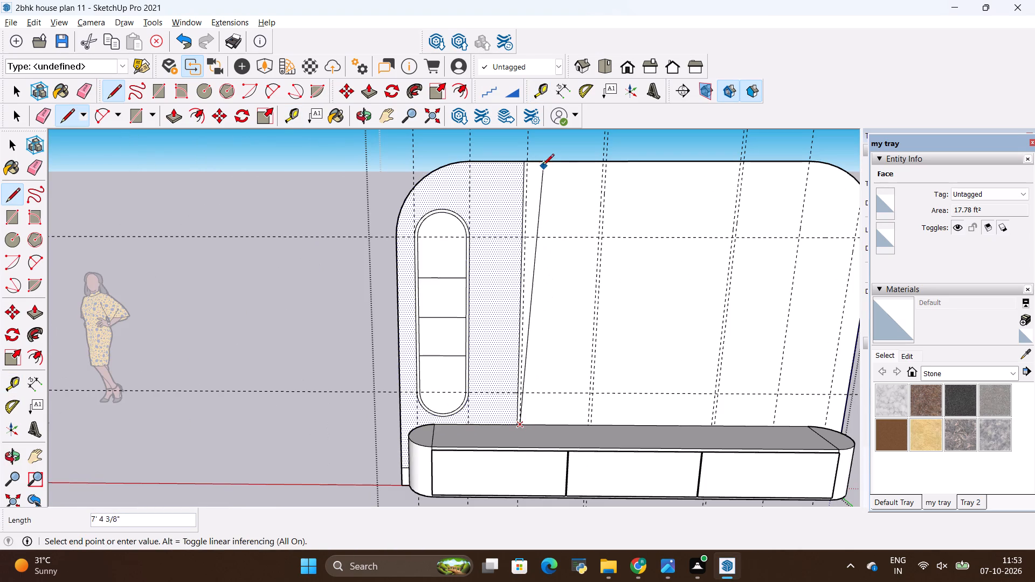
scroll(540, 163, "down", 1)
scroll(525, 162, "up", 11)
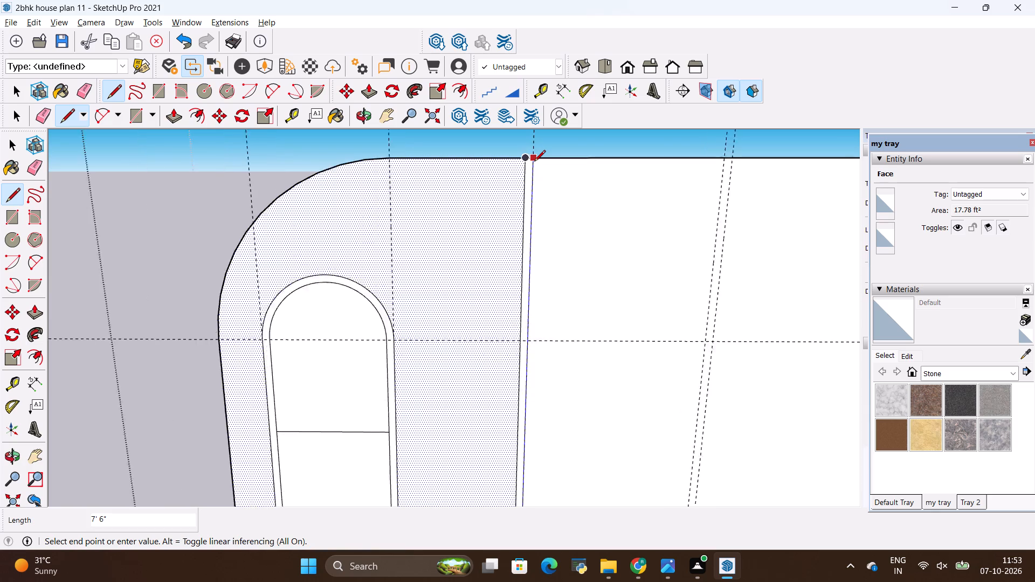
scroll(534, 162, "up", 1)
left_click(535, 160)
Draw two 7' 6" vertical lines along the middle guide pair, between the panel's top edge and the console top.
scroll(501, 265, "down", 4)
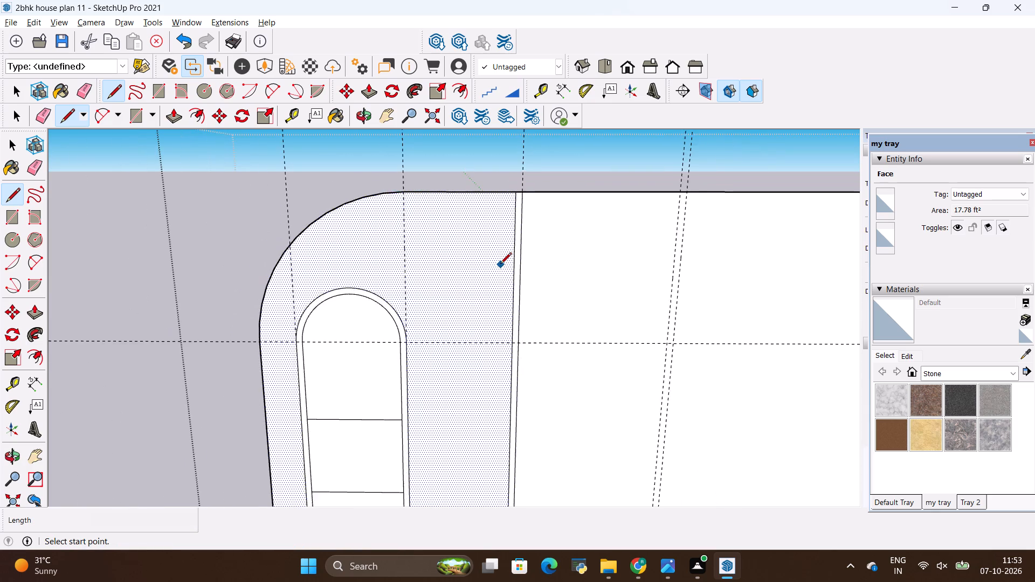
scroll(503, 260, "down", 3)
scroll(785, 194, "up", 7)
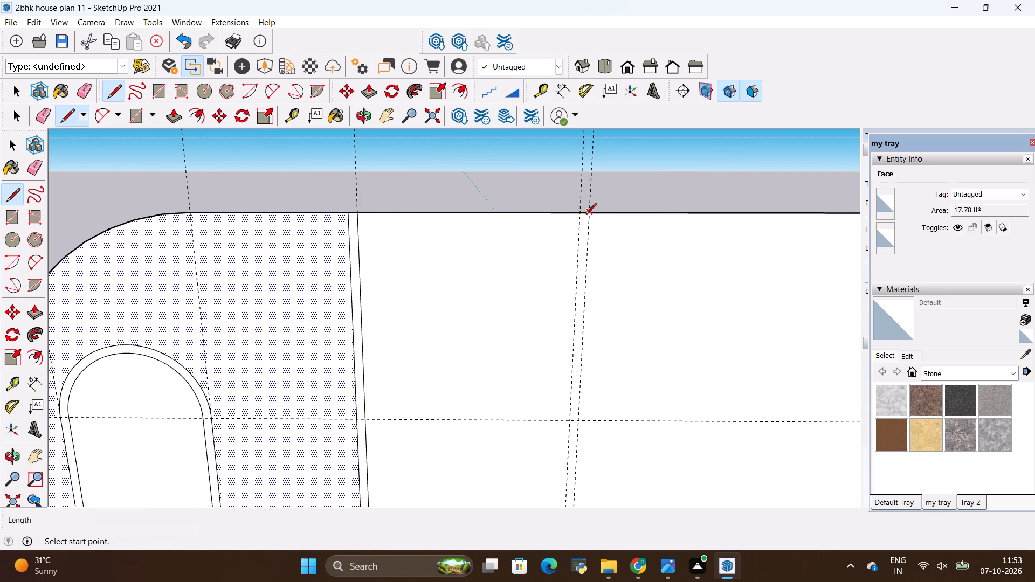
left_click(579, 215)
scroll(590, 255, "down", 11)
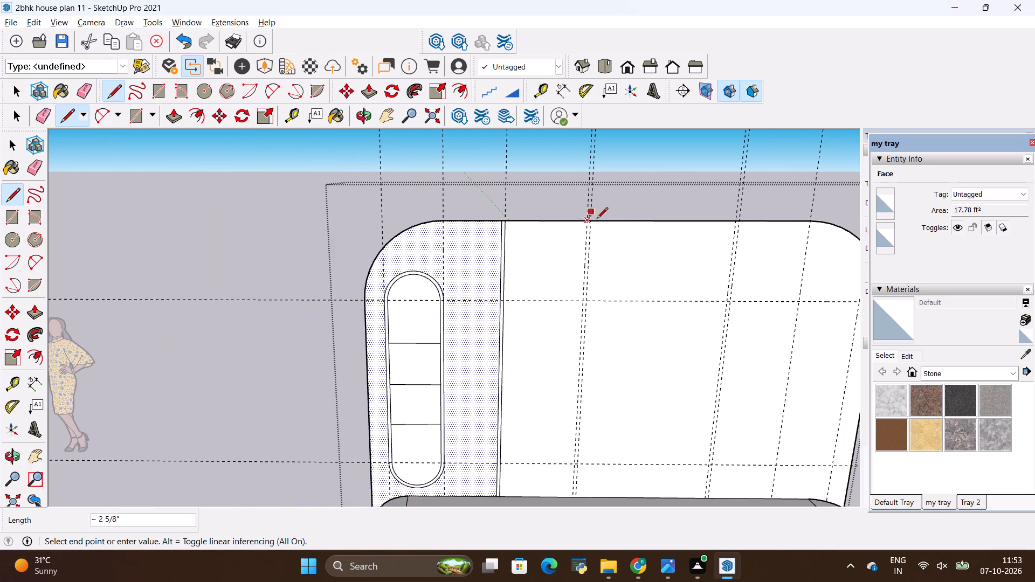
scroll(588, 334, "down", 3)
scroll(572, 458, "up", 8)
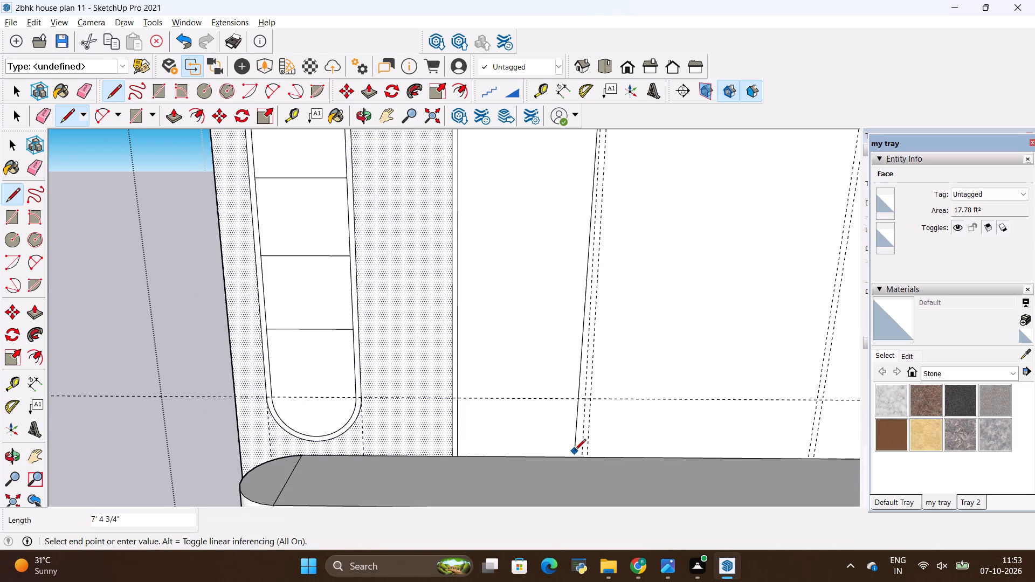
scroll(576, 454, "up", 4)
left_click(581, 463)
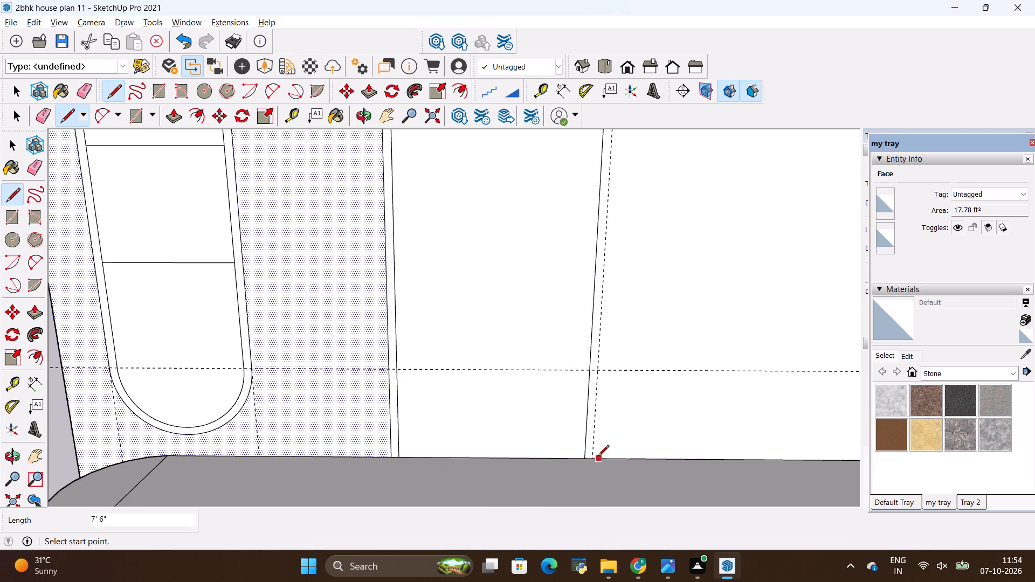
left_click(594, 456)
scroll(553, 413, "down", 9)
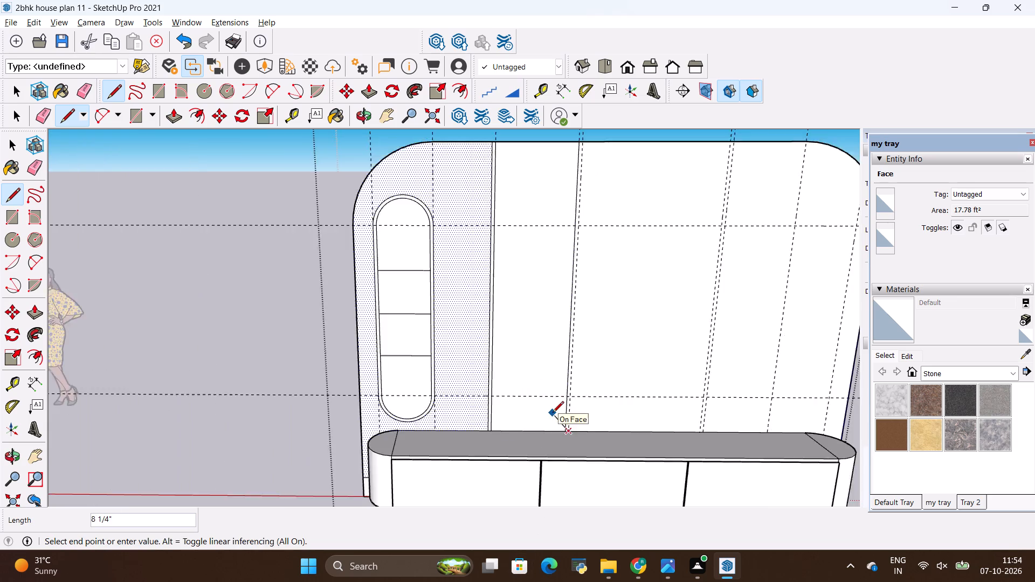
scroll(553, 413, "down", 7)
scroll(589, 263, "up", 14)
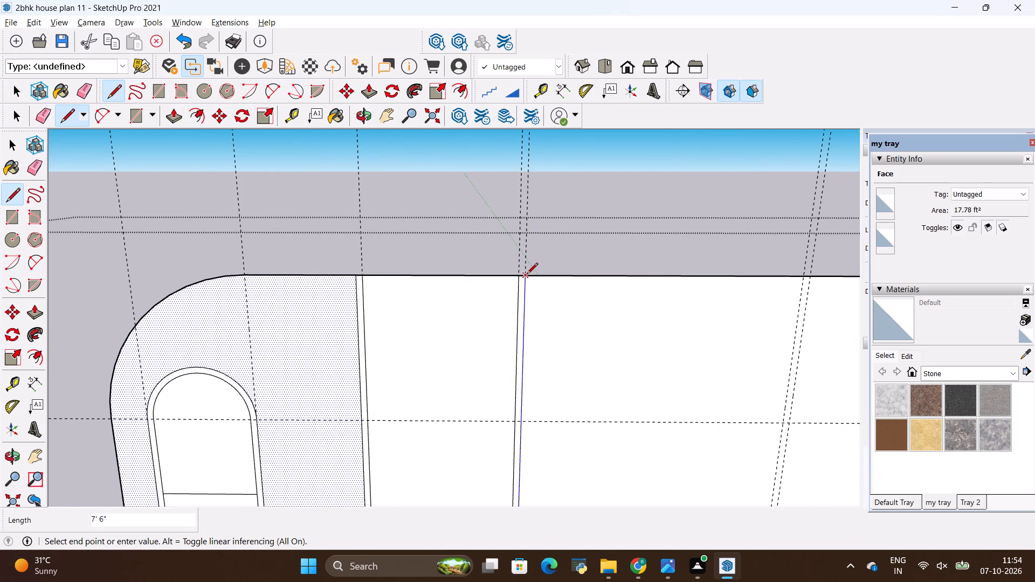
left_click(527, 276)
Draw a 7' 6" vertical line along the inner guide of the second thin strip, from the panel's top edge to the console top.
scroll(370, 254, "down", 6)
scroll(630, 242, "up", 8)
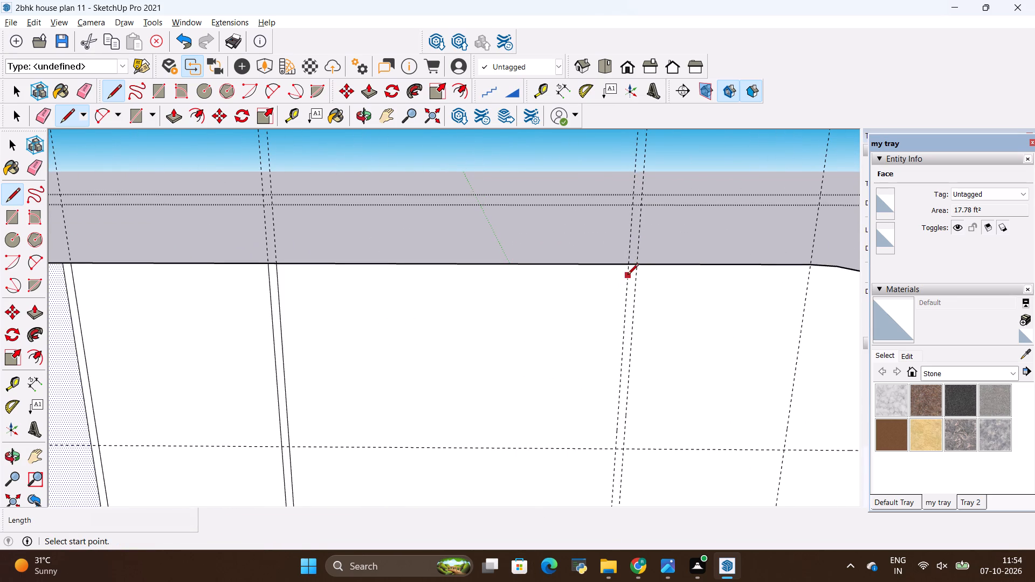
left_click(627, 268)
scroll(546, 252, "down", 14)
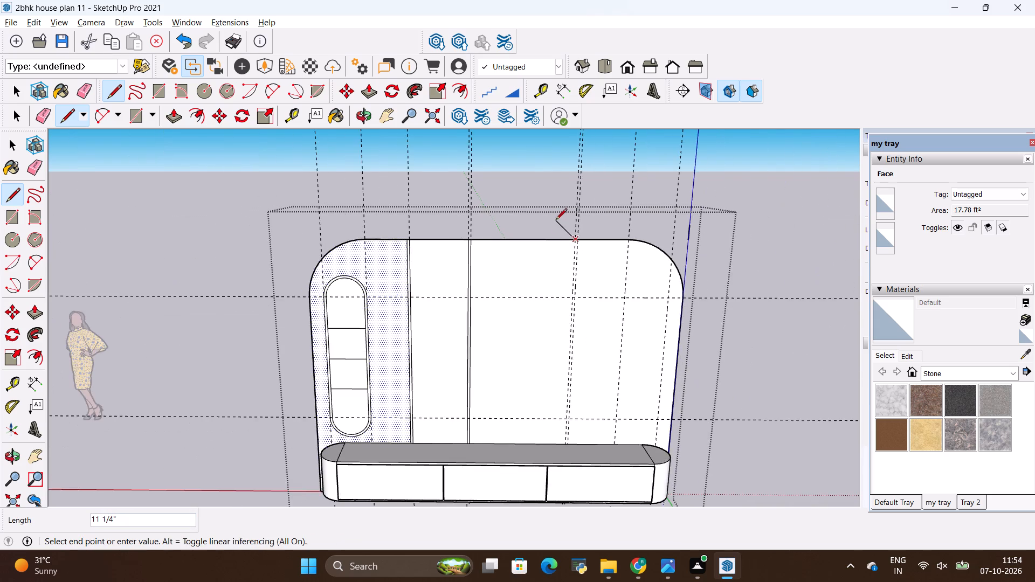
scroll(567, 422, "up", 11)
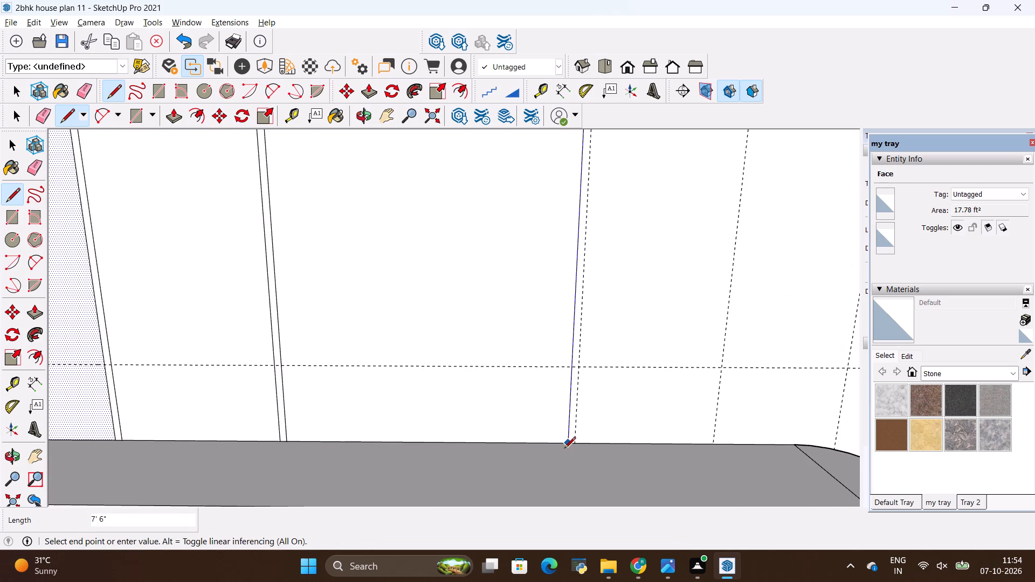
left_click(564, 449)
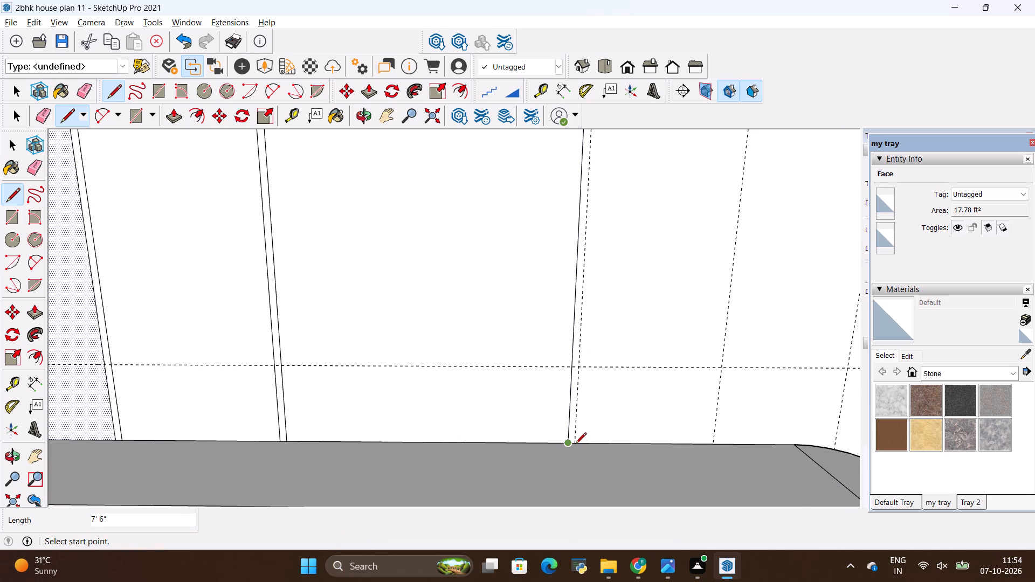
Draw a vertical line along the second thin strip's outer guide, from the console top to the panel's top edge.
left_click(575, 445)
key("Escape")
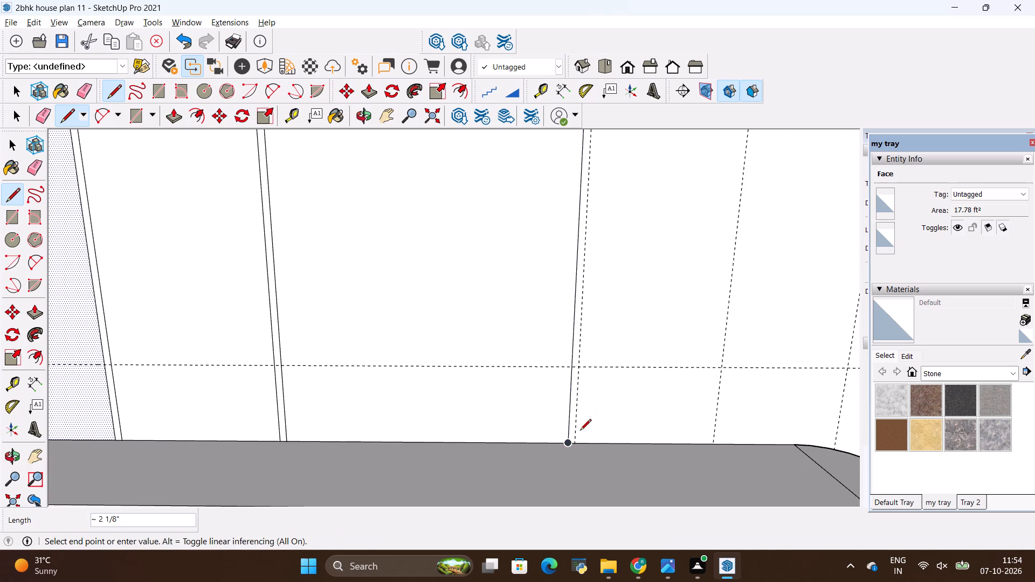
key("l")
scroll(577, 436, "up", 3)
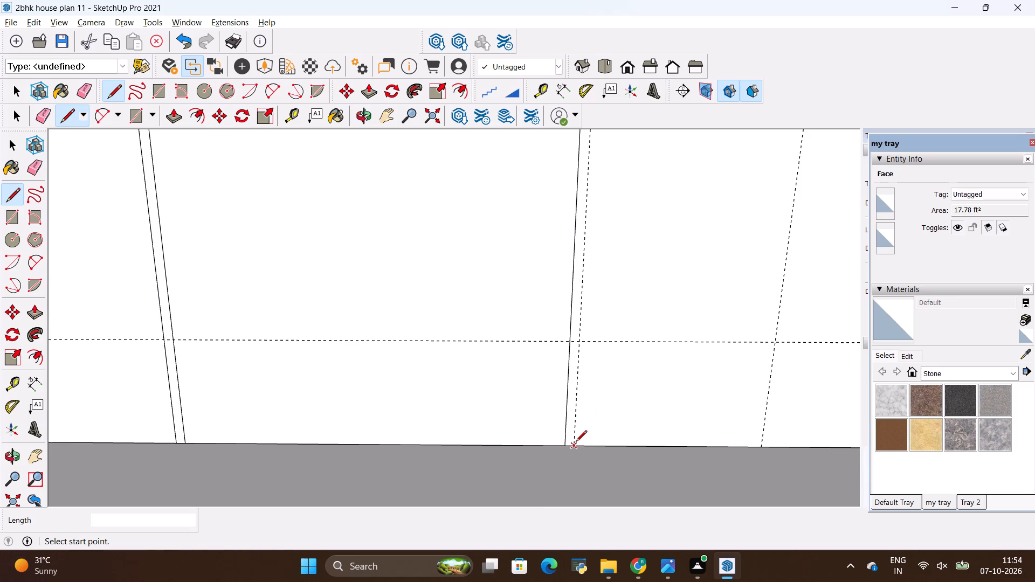
left_click(575, 442)
scroll(581, 398, "down", 12)
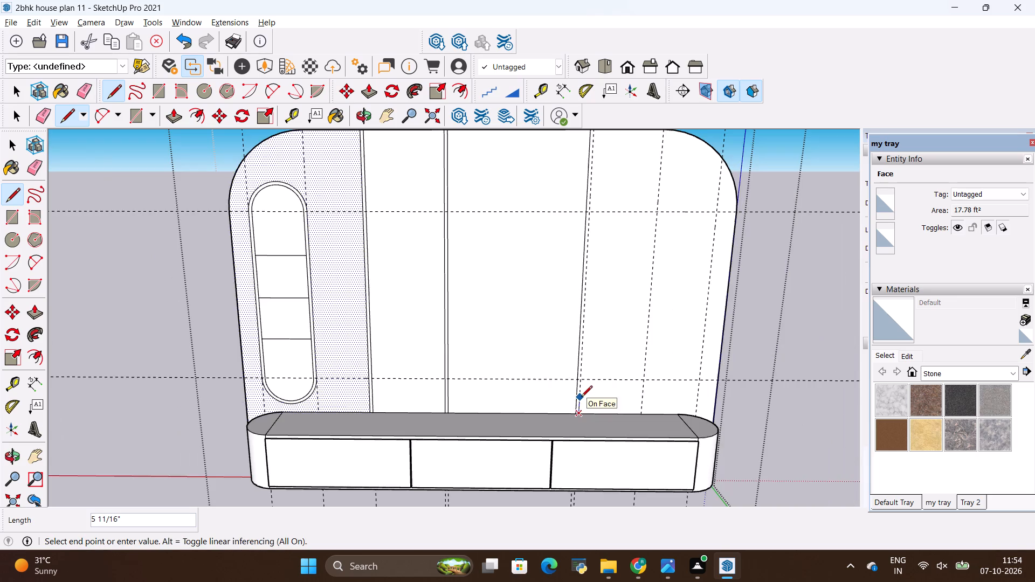
scroll(581, 398, "down", 4)
scroll(601, 231, "up", 11)
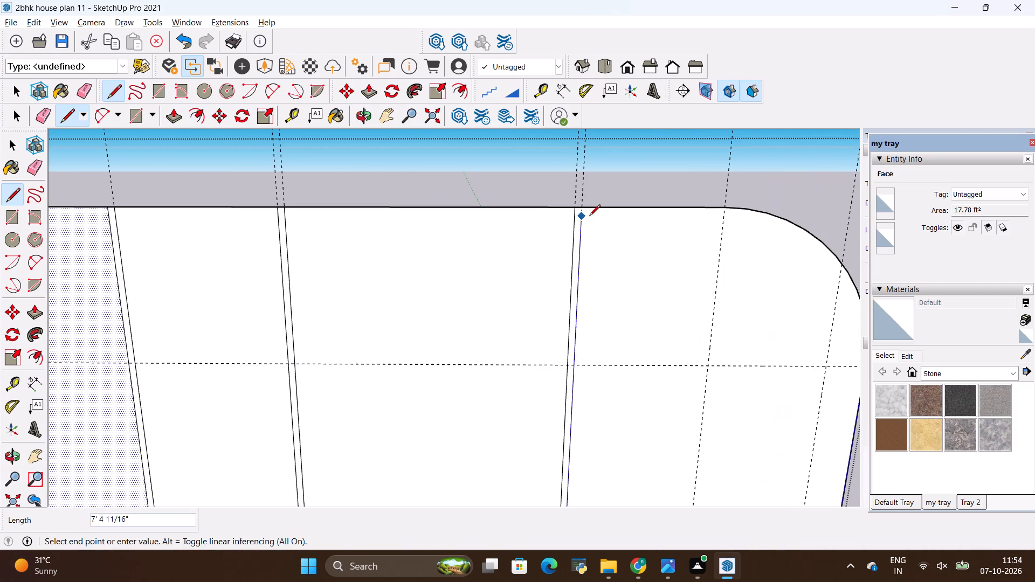
left_click(585, 207)
scroll(503, 245, "down", 6)
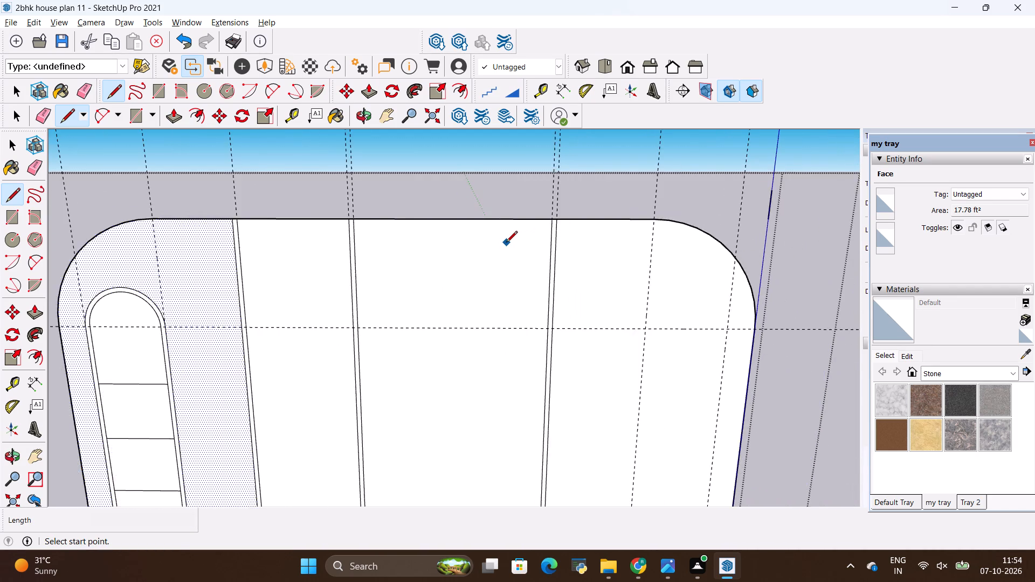
scroll(506, 243, "down", 2)
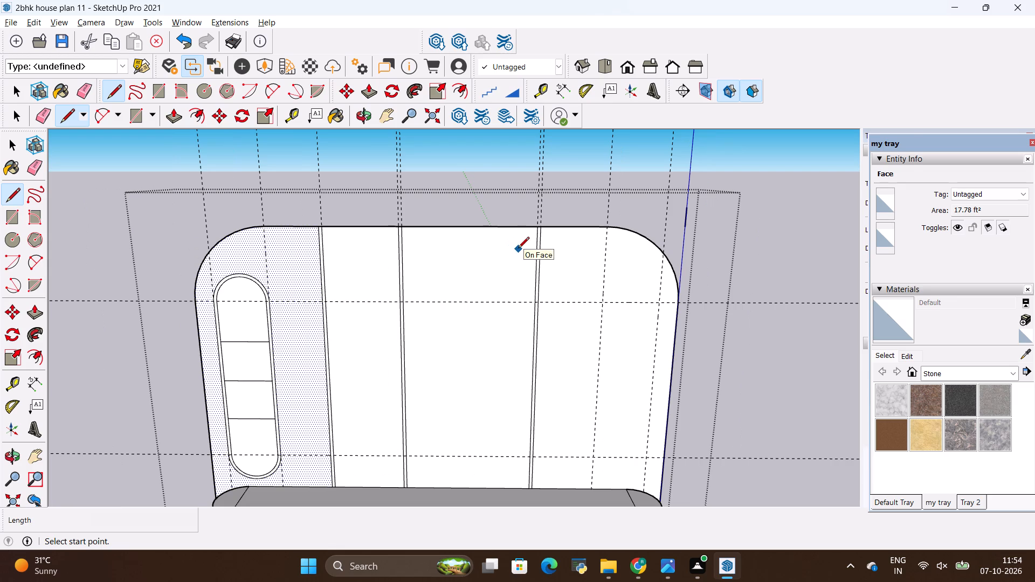
Compare the back panel's strip divisions with the TV unit reference image, closing the panel's group editing along the way.
key("alt+Tab")
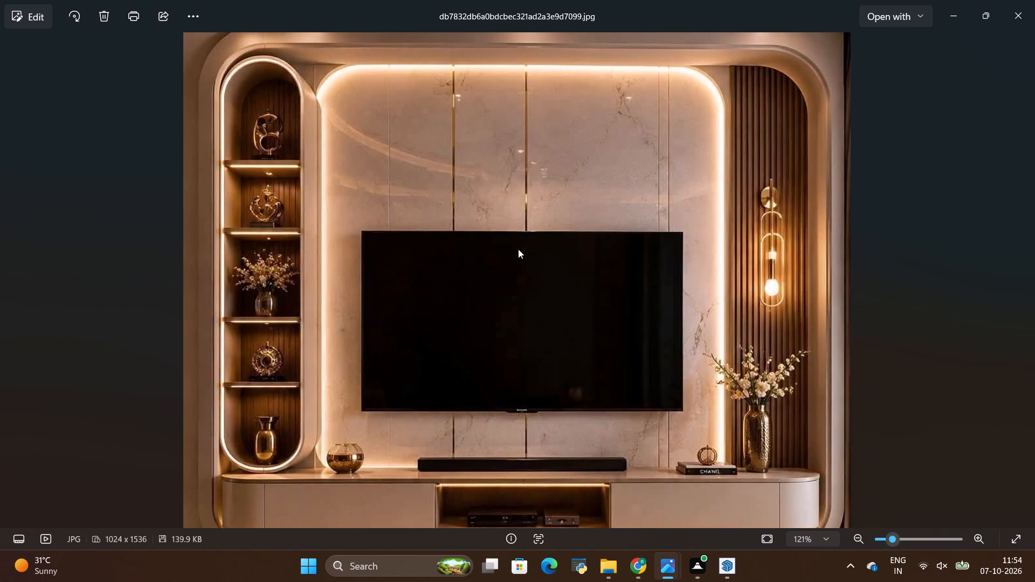
key("alt+Tab")
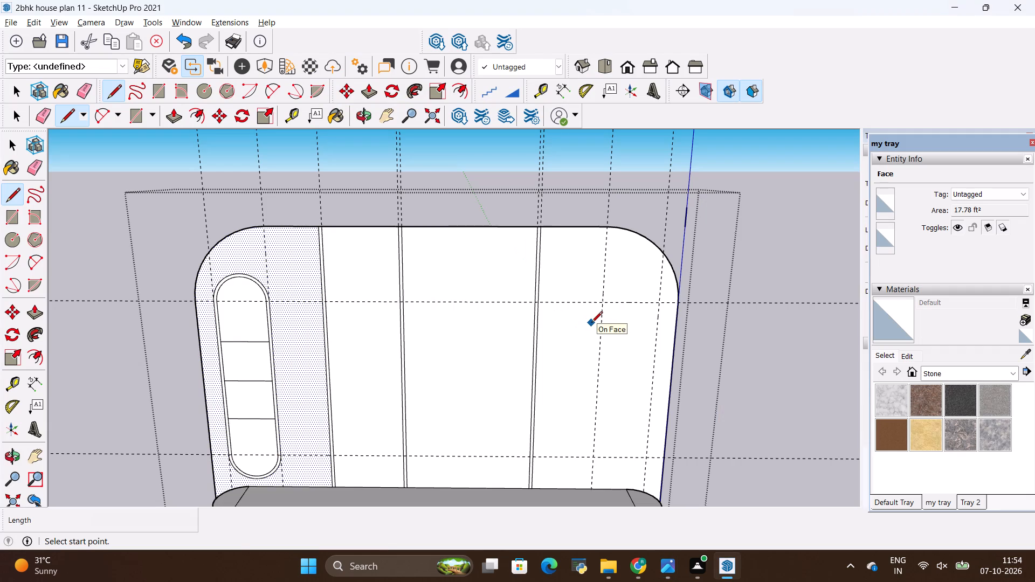
key("alt+Tab")
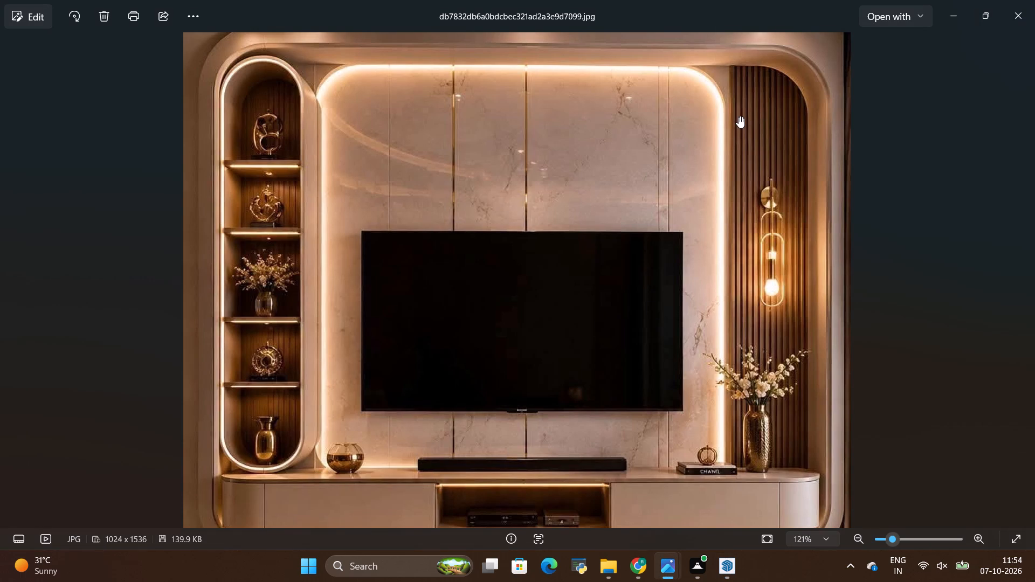
key("alt+Tab")
scroll(612, 216, "down", 2)
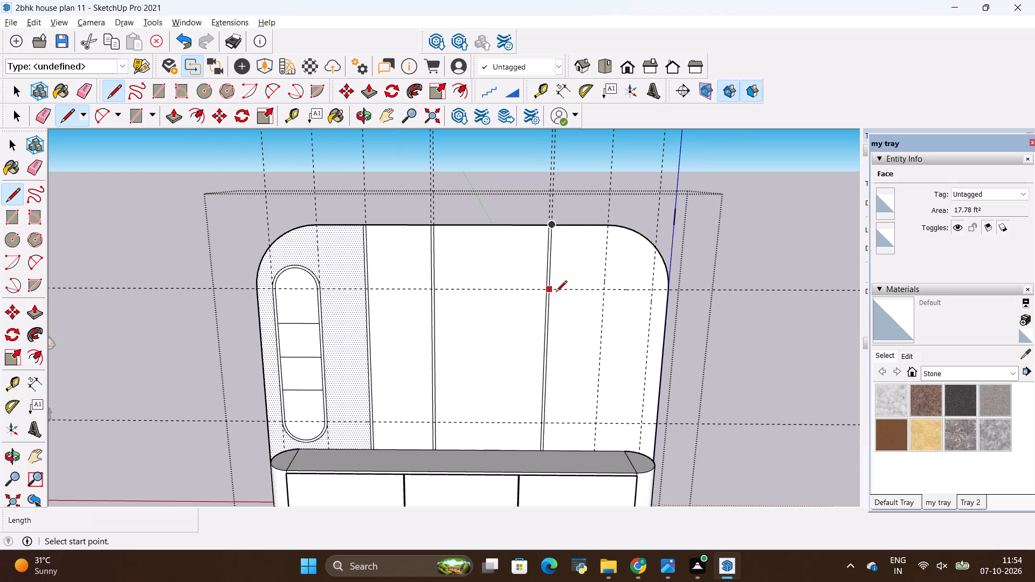
key("space")
left_click(818, 223)
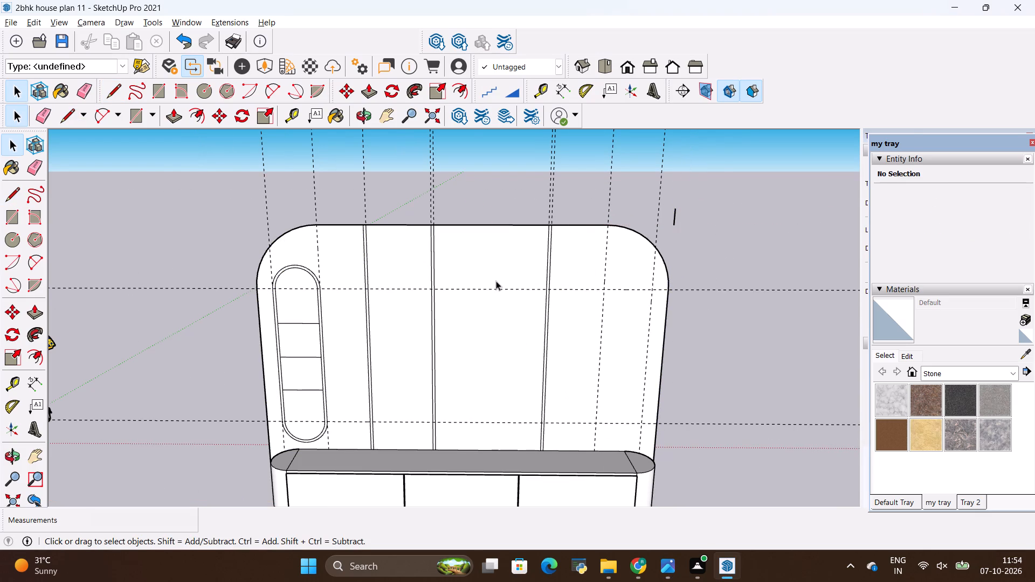
key("alt+Tab")
key("alt+Tab")
key("alt+Tab")
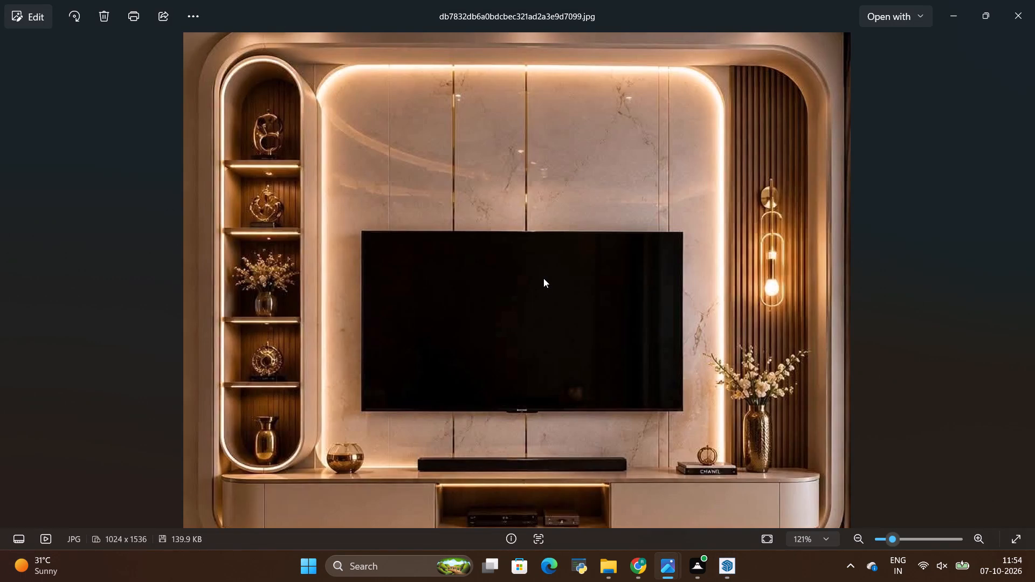
key("alt+Tab")
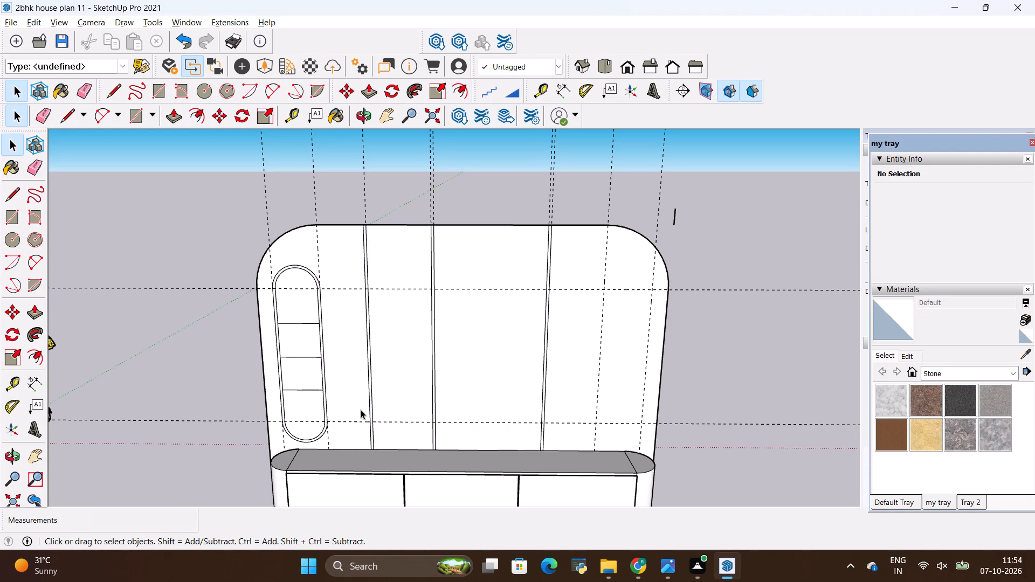
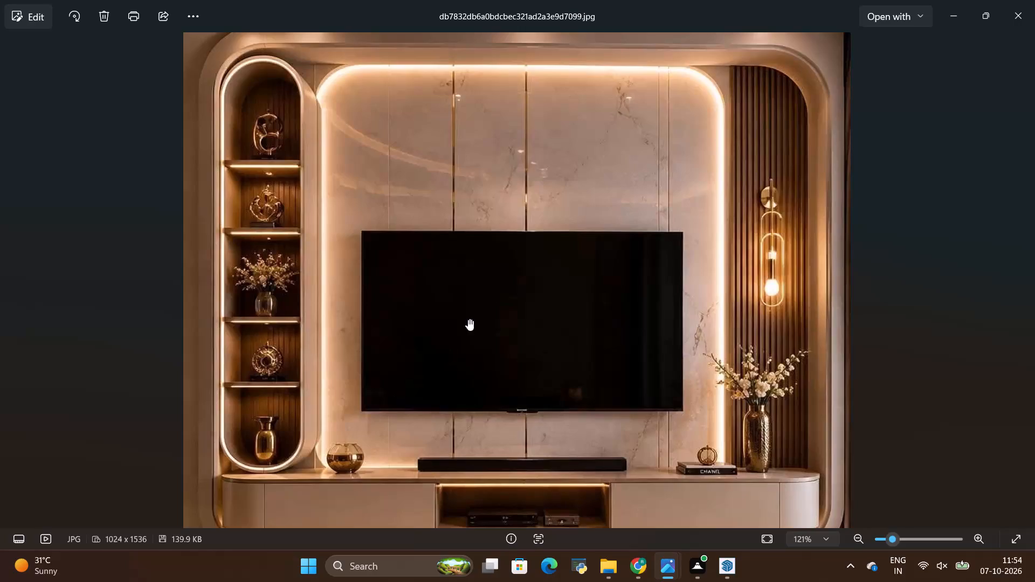
Examine the upper corners and strip lines of the TV unit reference image against the modelled back panel.
scroll(746, 58, "up", 7)
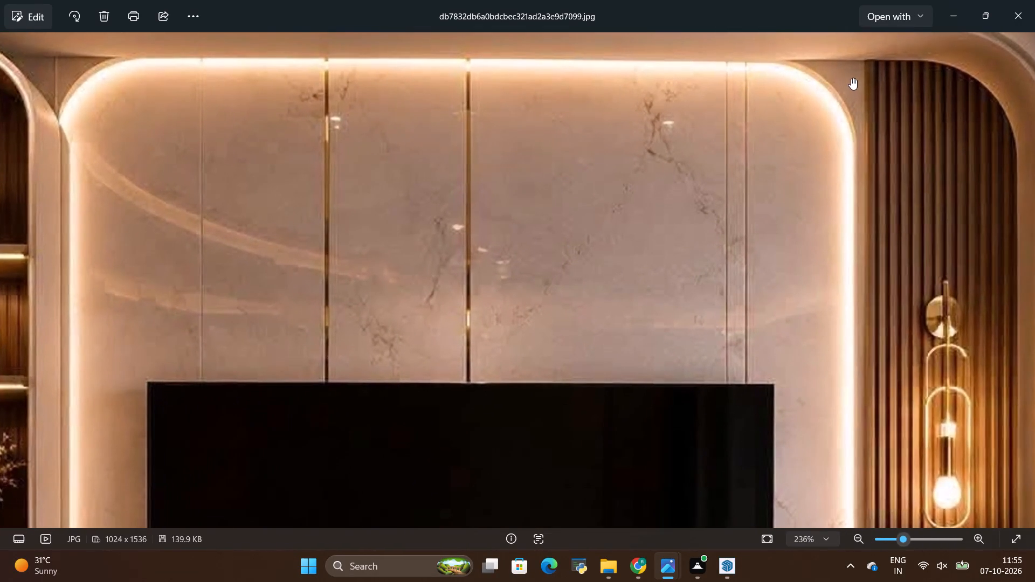
scroll(847, 121, "down", 4)
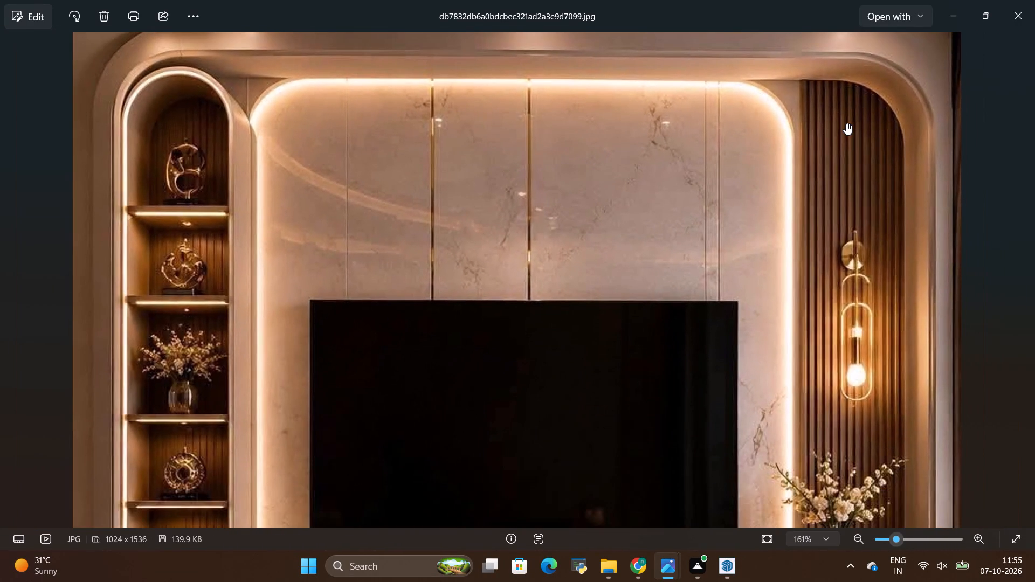
scroll(829, 90, "up", 9)
scroll(883, 98, "down", 6)
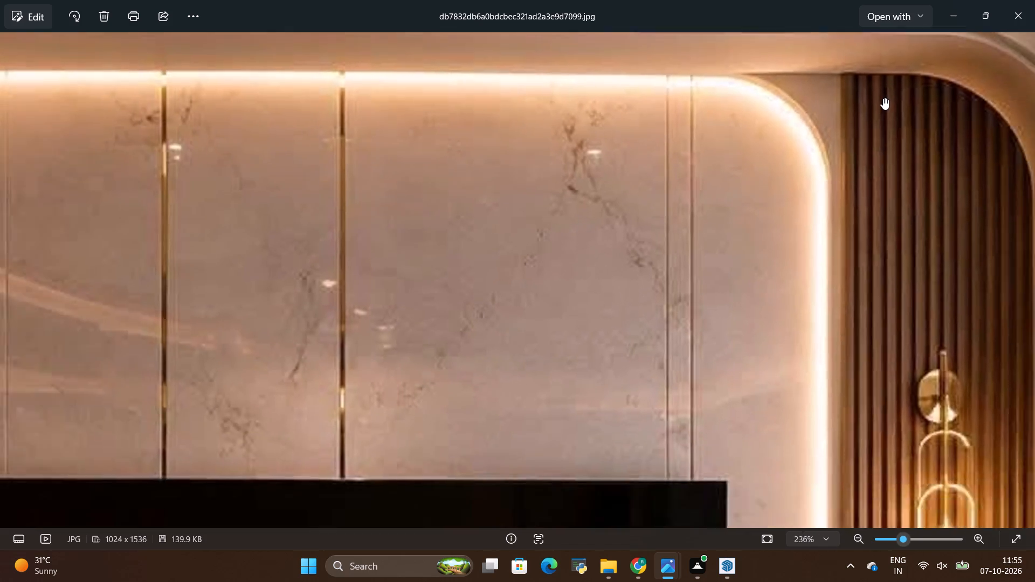
scroll(883, 98, "down", 9)
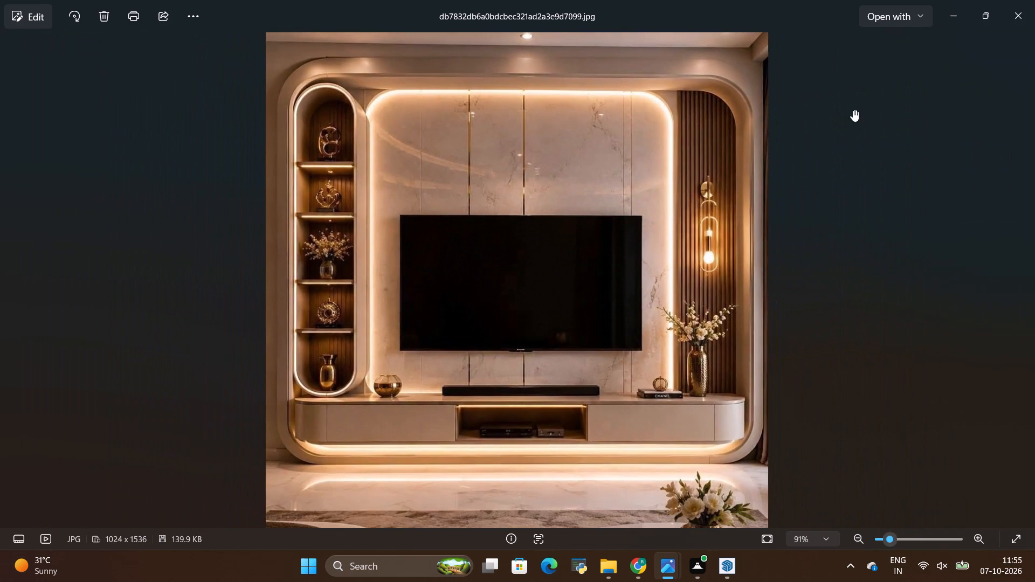
key("alt+Tab")
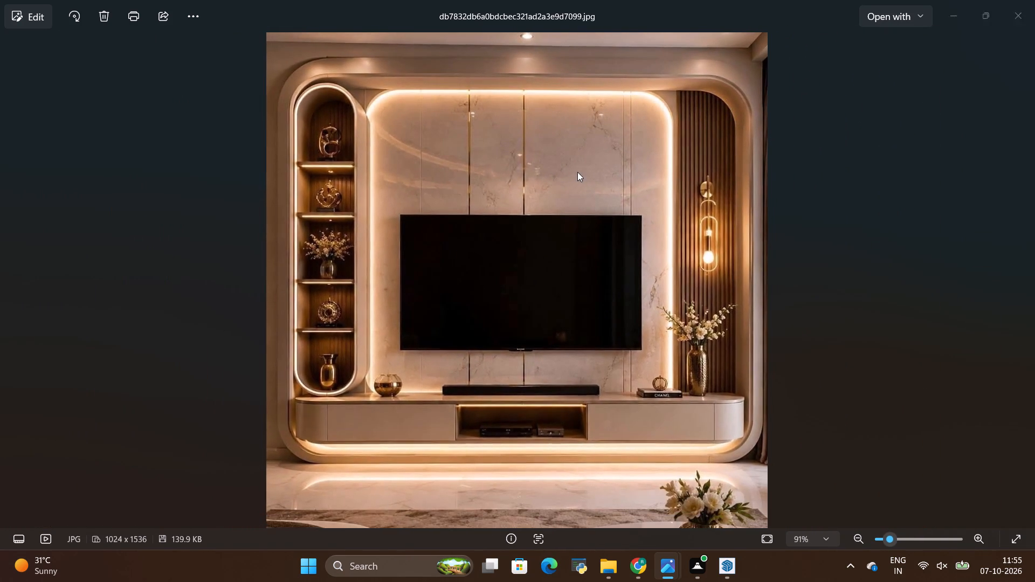
scroll(345, 299, "up", 2)
scroll(335, 246, "up", 3)
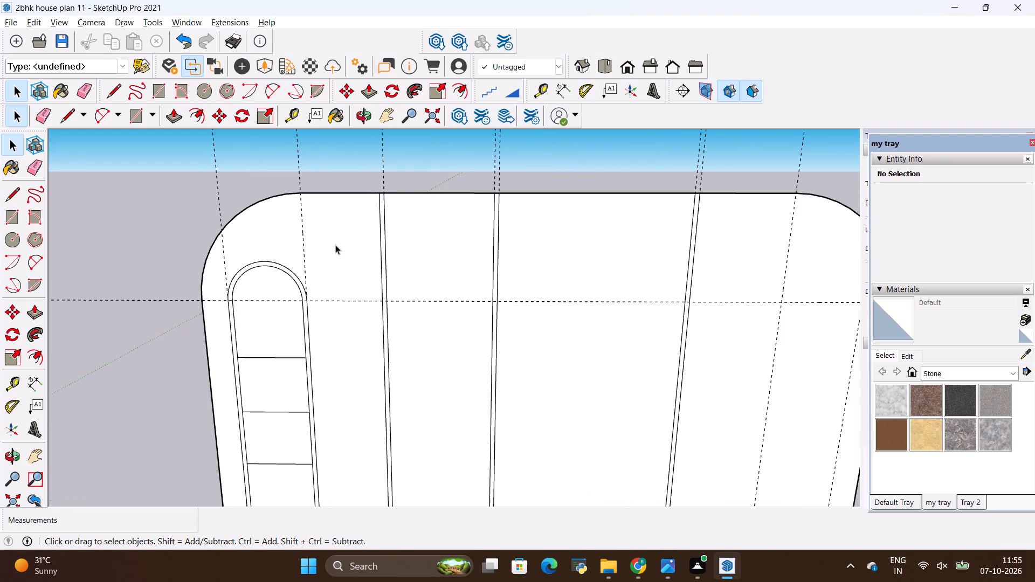
scroll(346, 237, "down", 5)
key("alt+Tab")
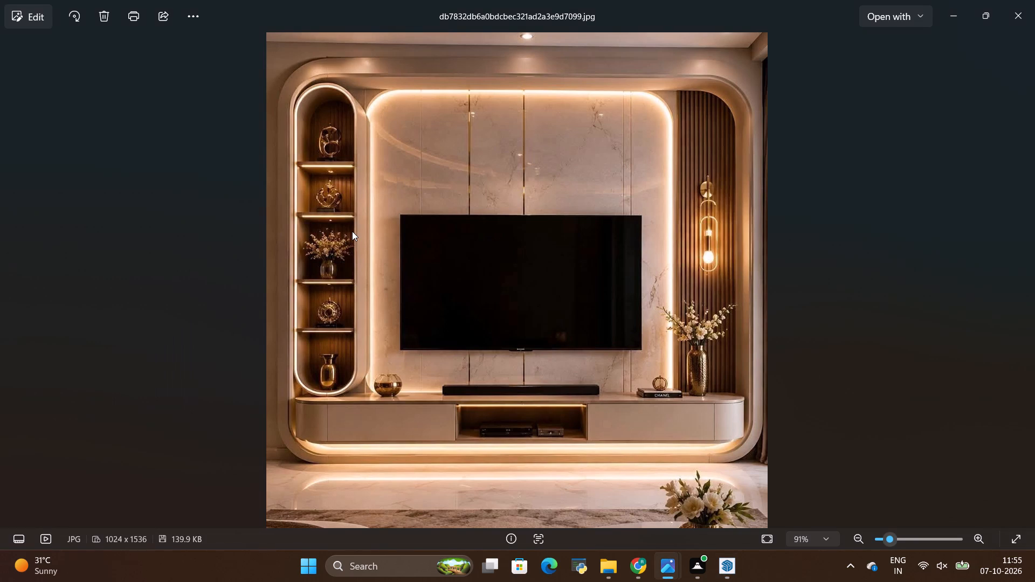
key("alt+Tab")
key("alt+Tab")
key("alt+Tab")
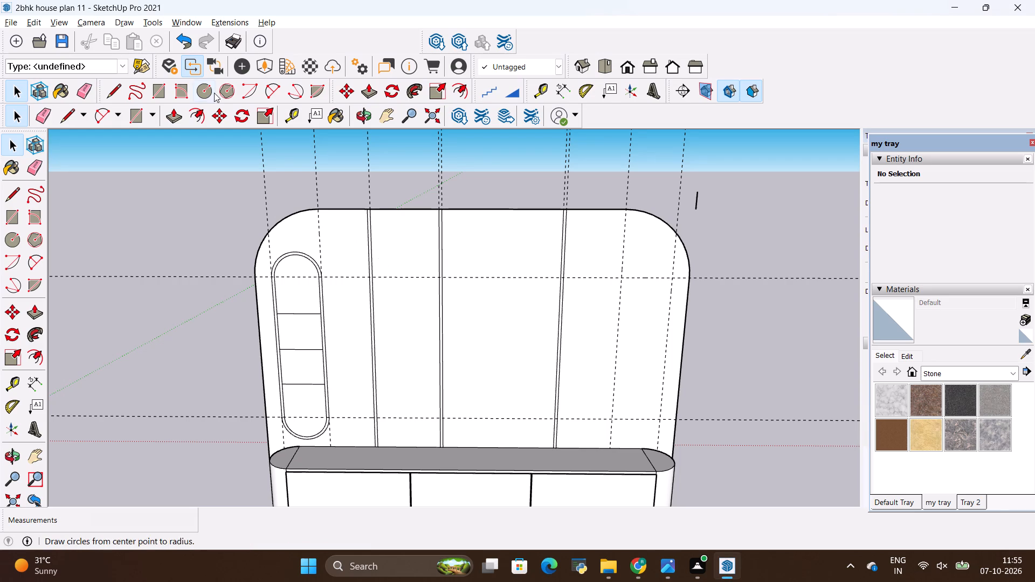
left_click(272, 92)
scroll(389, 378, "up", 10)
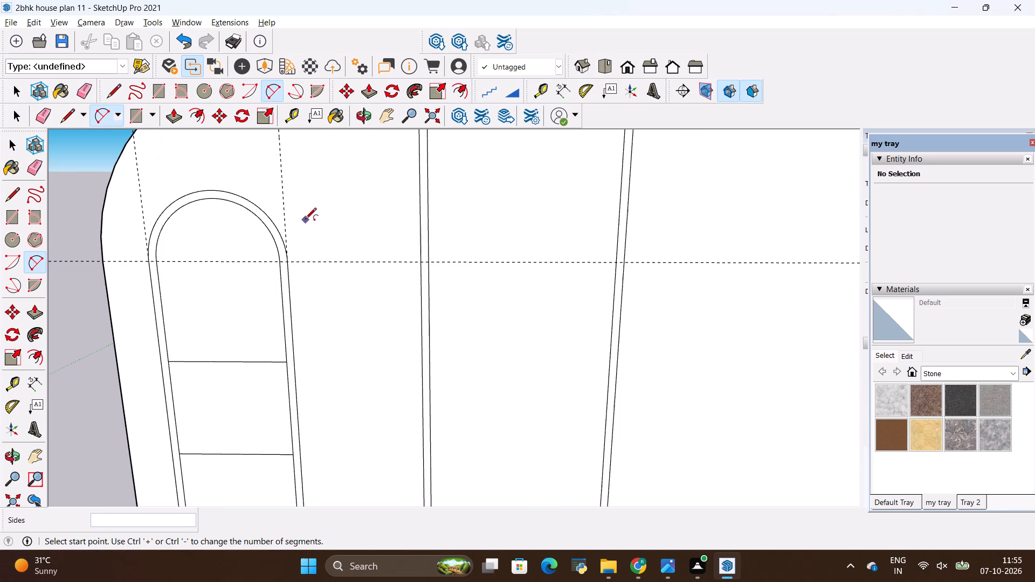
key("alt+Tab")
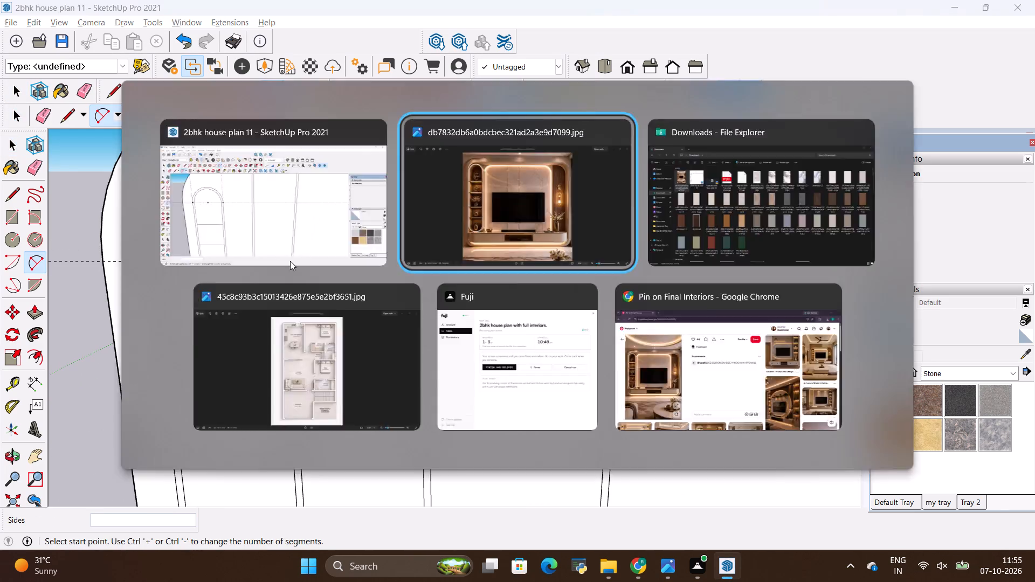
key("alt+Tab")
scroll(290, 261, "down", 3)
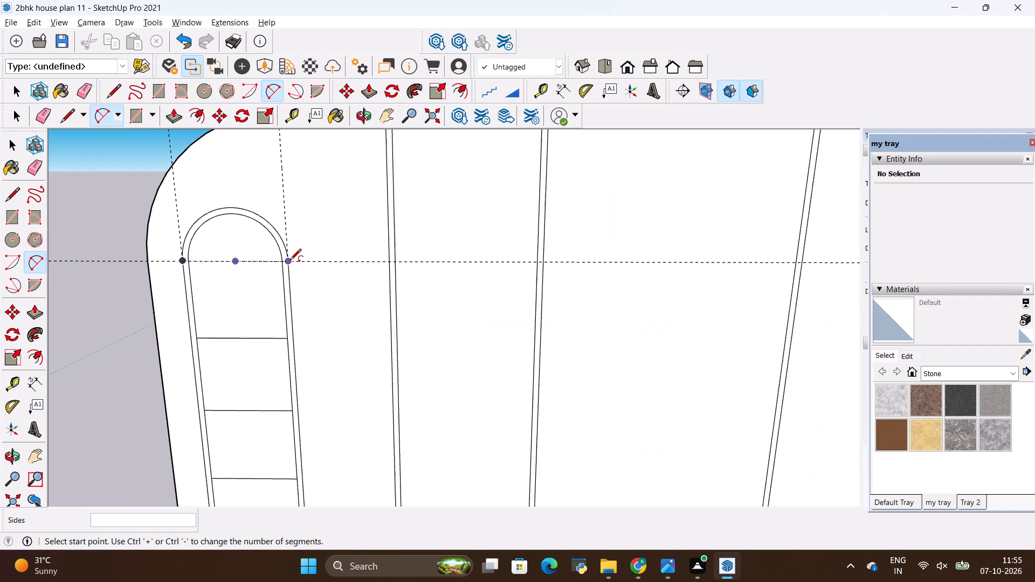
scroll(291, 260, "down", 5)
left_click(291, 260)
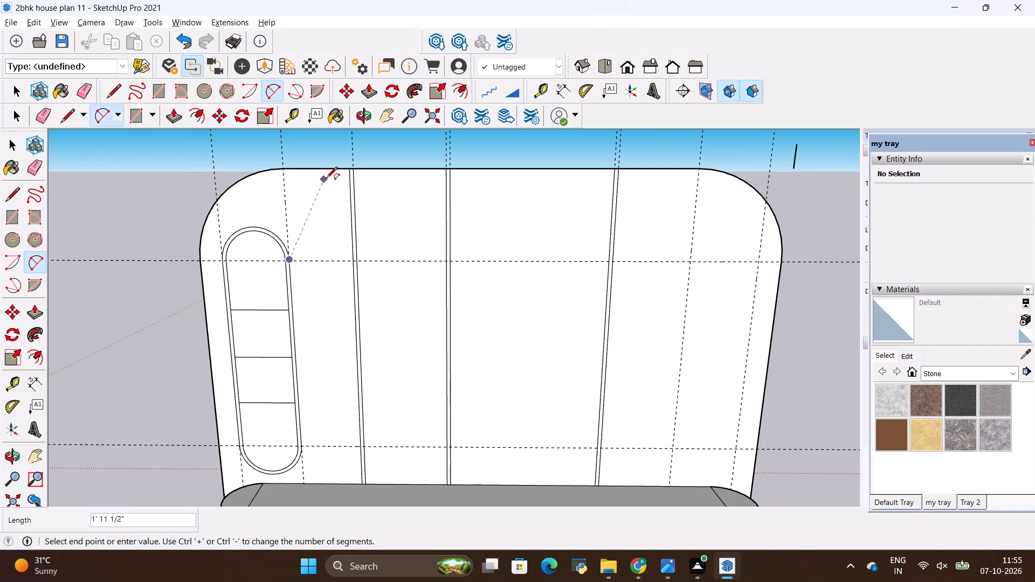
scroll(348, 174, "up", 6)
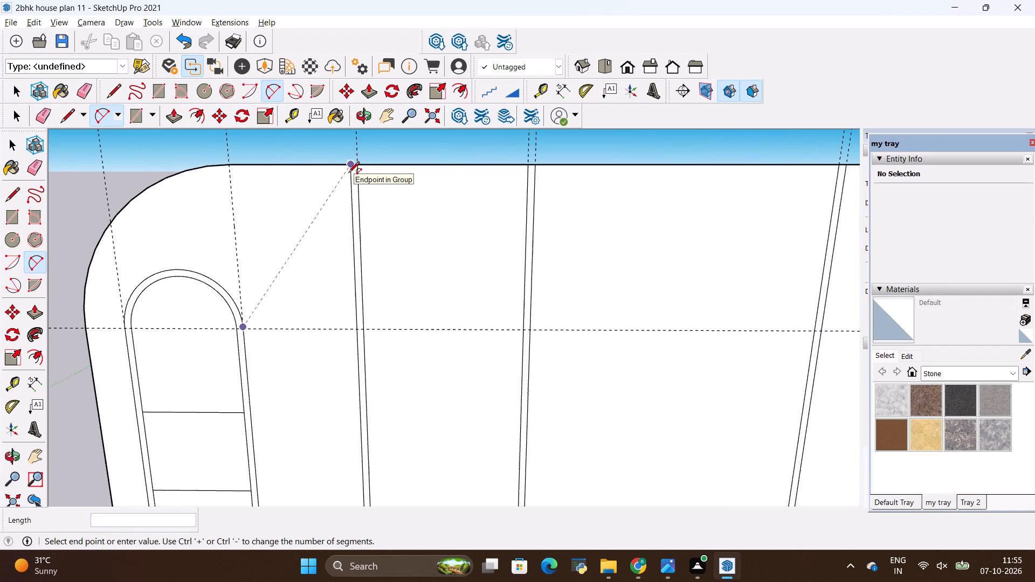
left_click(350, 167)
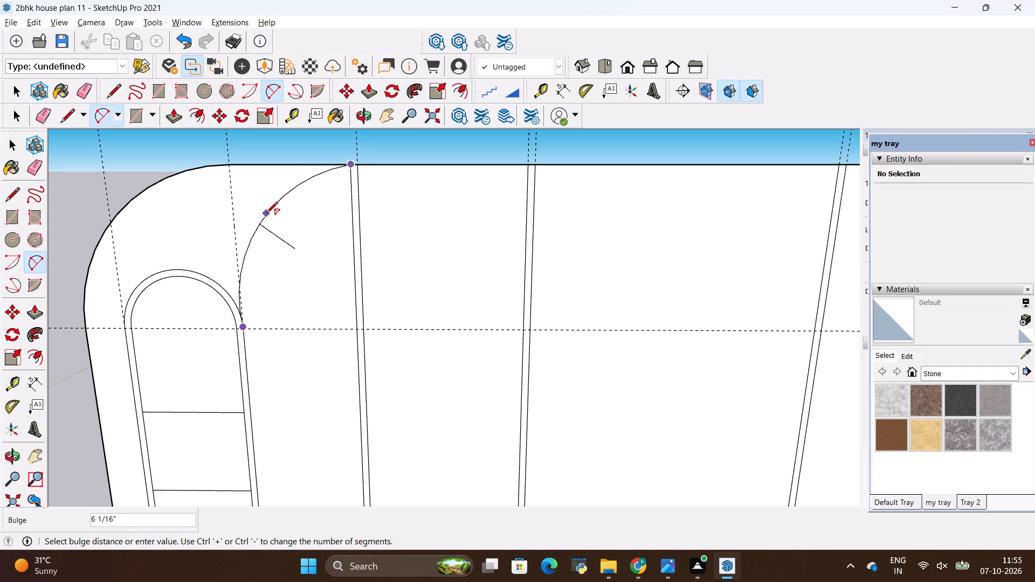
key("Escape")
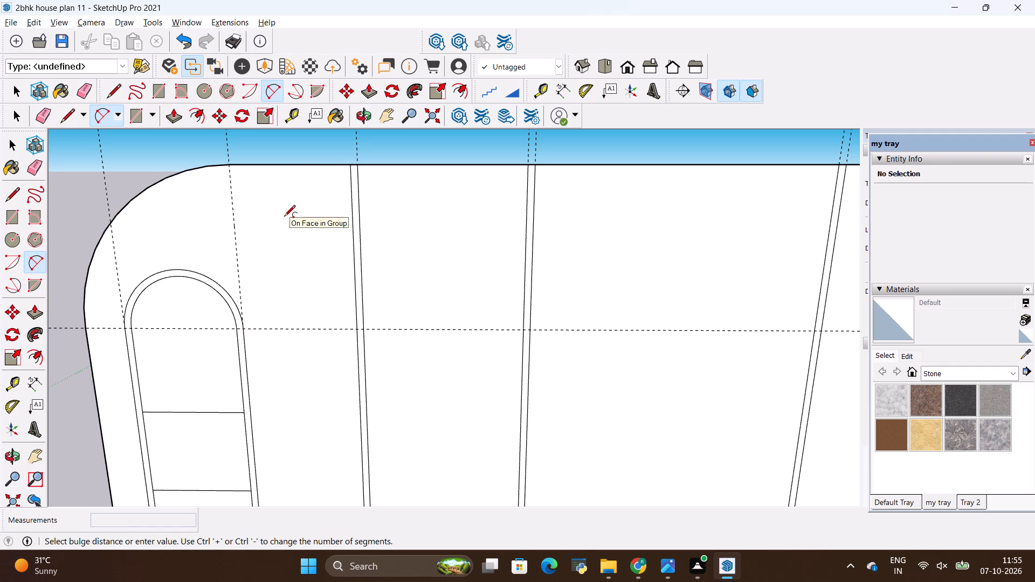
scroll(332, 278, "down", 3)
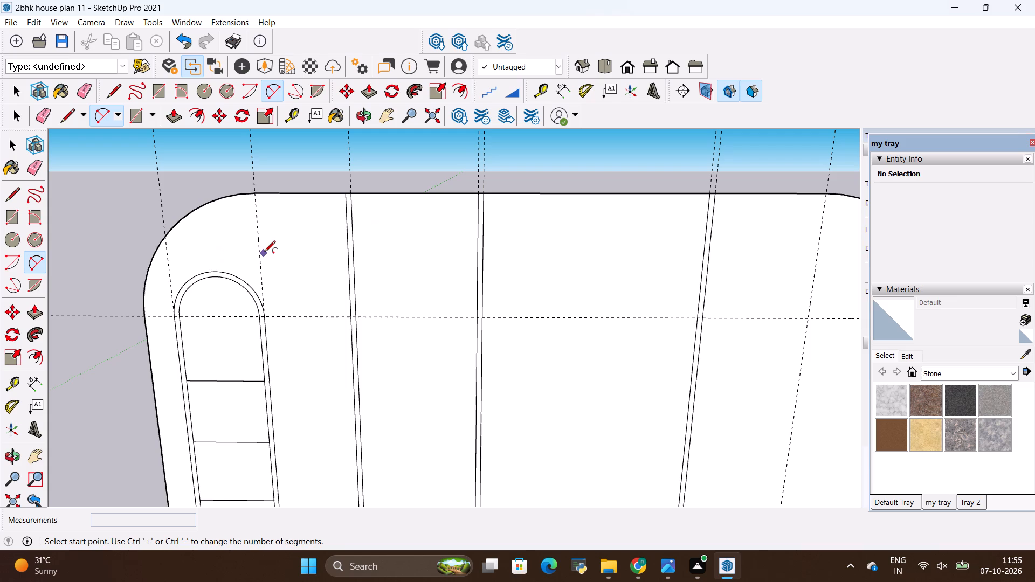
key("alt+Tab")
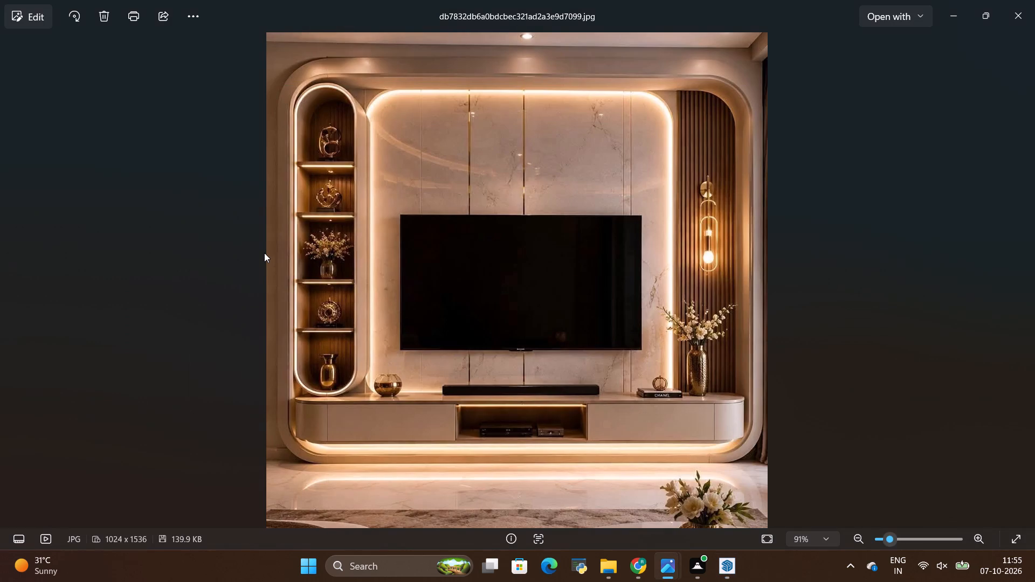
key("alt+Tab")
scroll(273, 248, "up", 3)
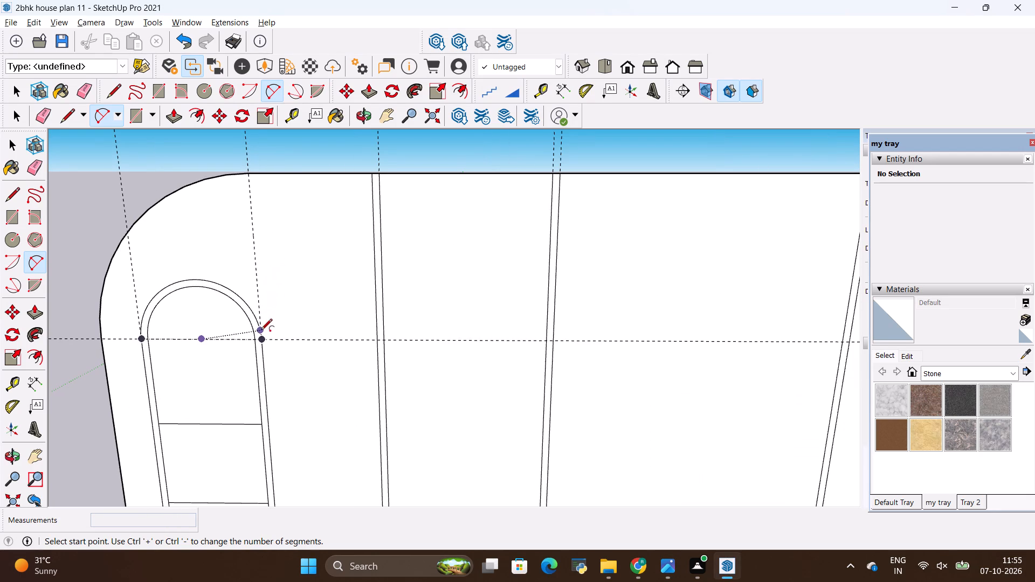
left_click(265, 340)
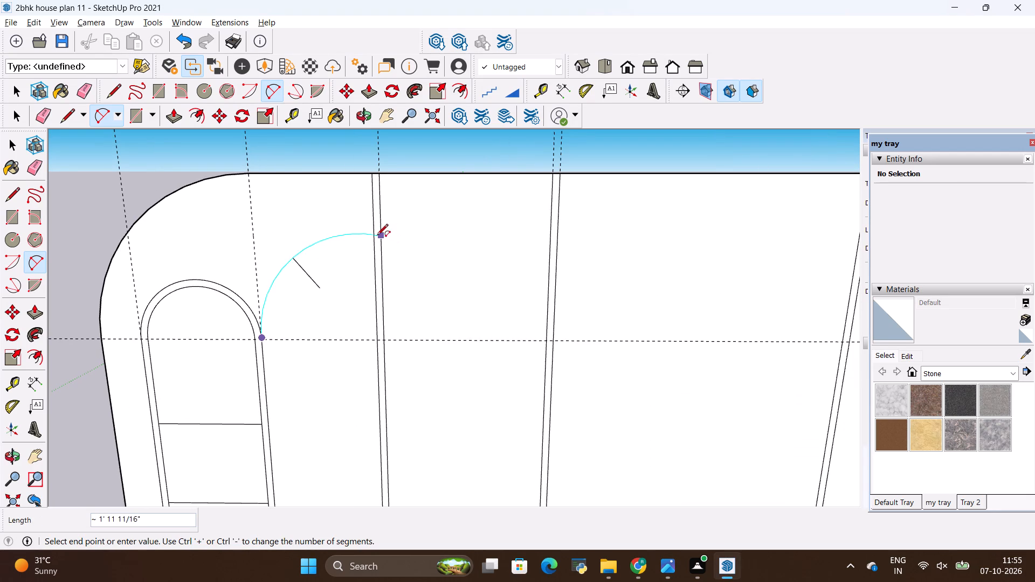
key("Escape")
Draw a 2-point arc from the first strip's foot at the console top to the shelf niche's outer edge at the lower guide, bulging about 4 1/16".
scroll(366, 212, "down", 3)
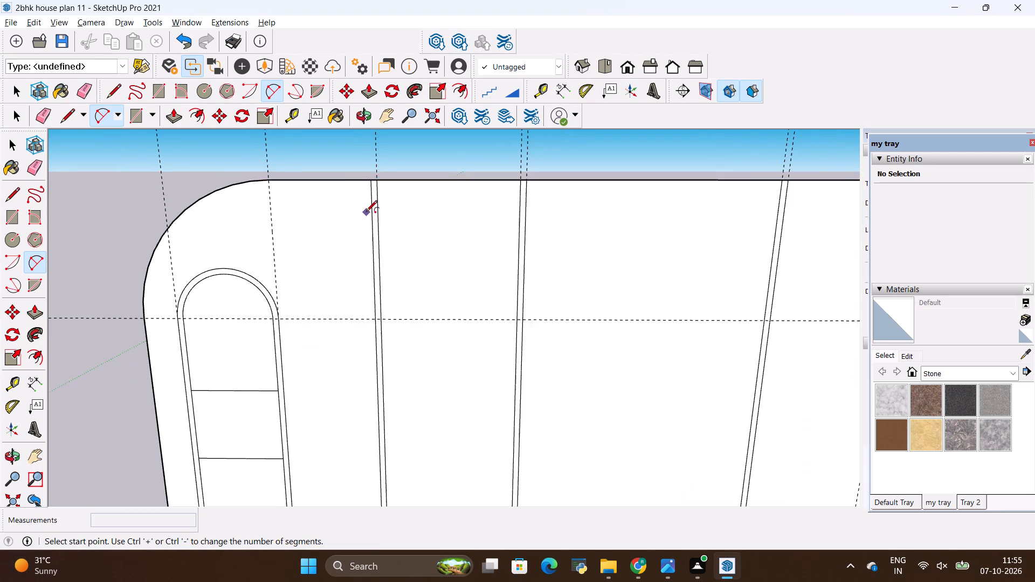
scroll(316, 218, "down", 4)
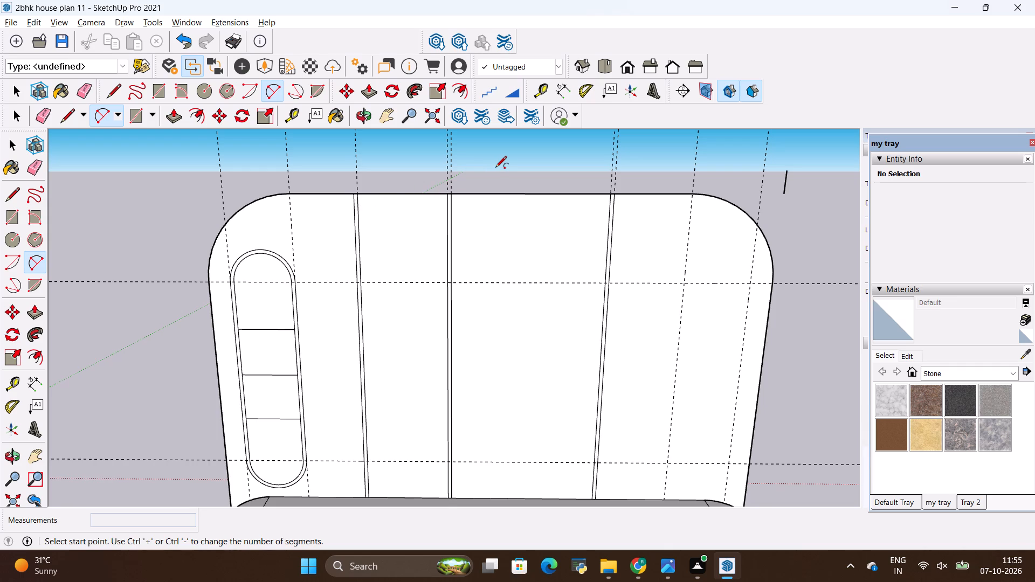
scroll(495, 168, "down", 1)
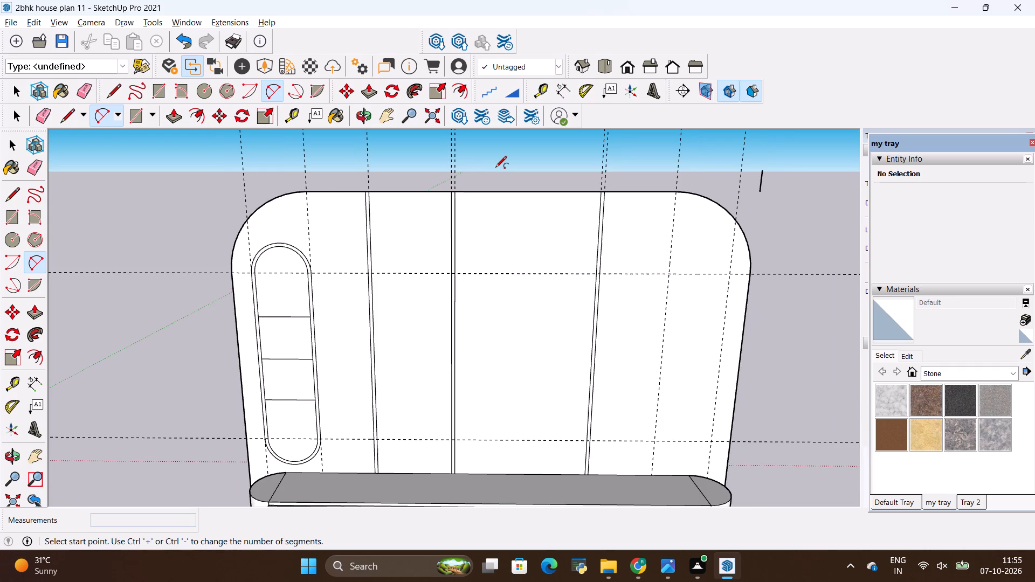
scroll(493, 168, "down", 1)
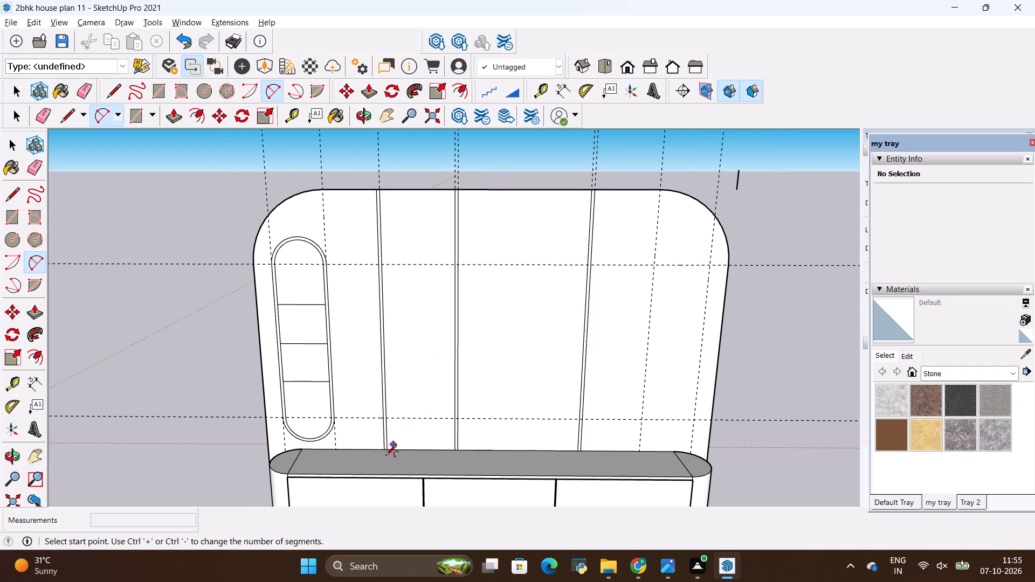
scroll(382, 464, "up", 6)
left_click(384, 441)
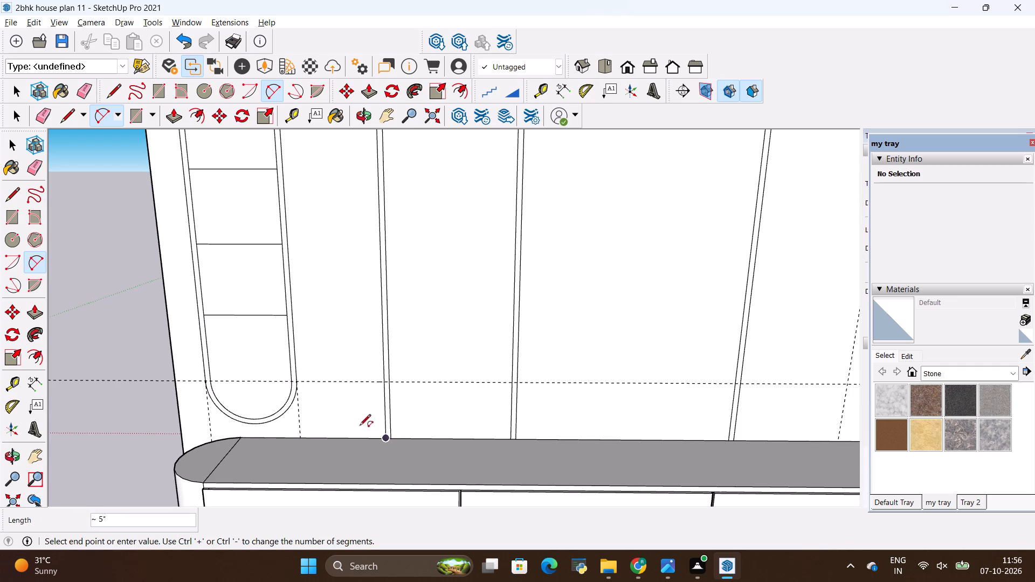
left_click(296, 379)
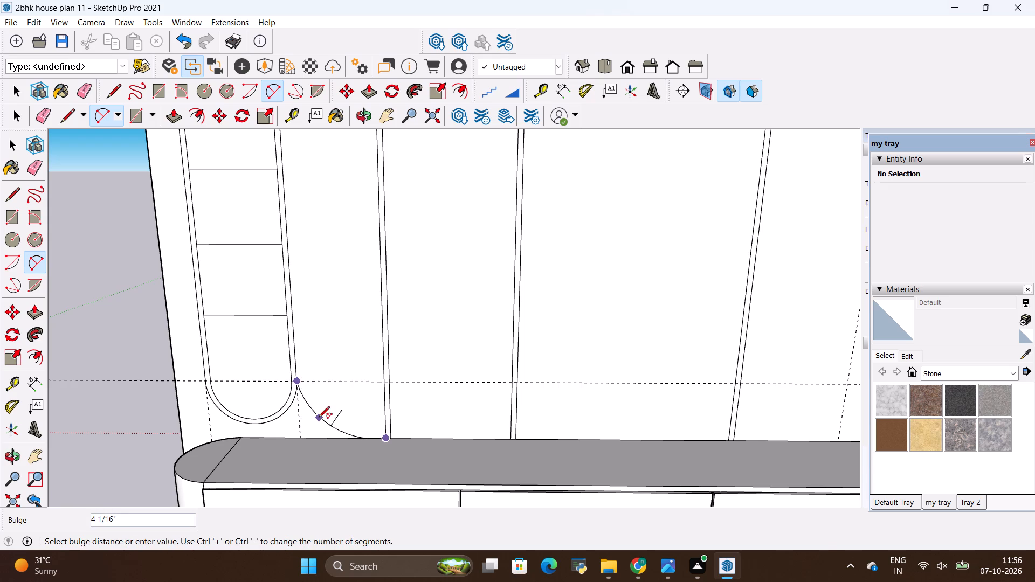
left_click(319, 418)
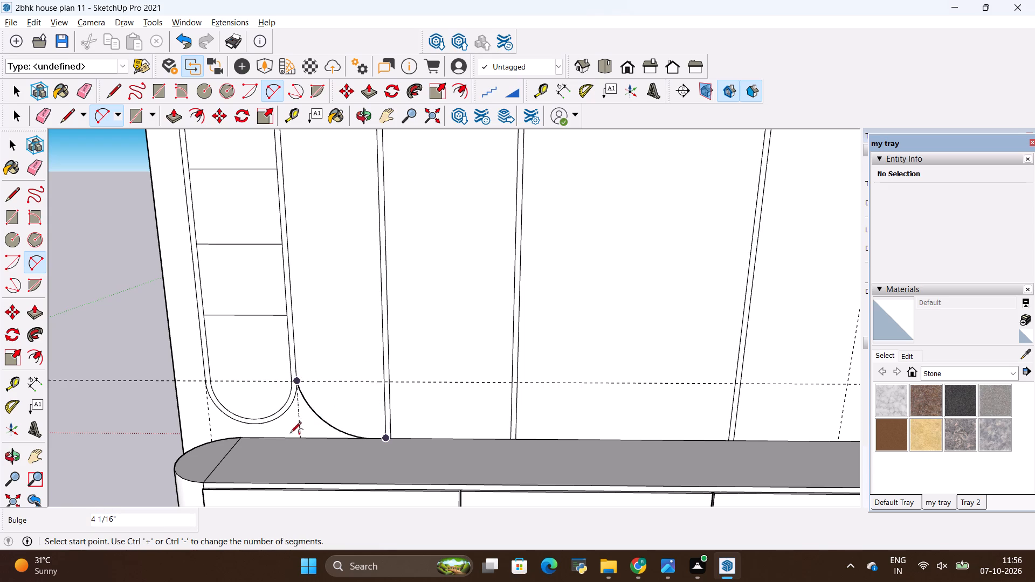
Place a horizontal guide 1' below the back panel's top edge.
scroll(284, 434, "down", 12)
scroll(286, 275, "up", 4)
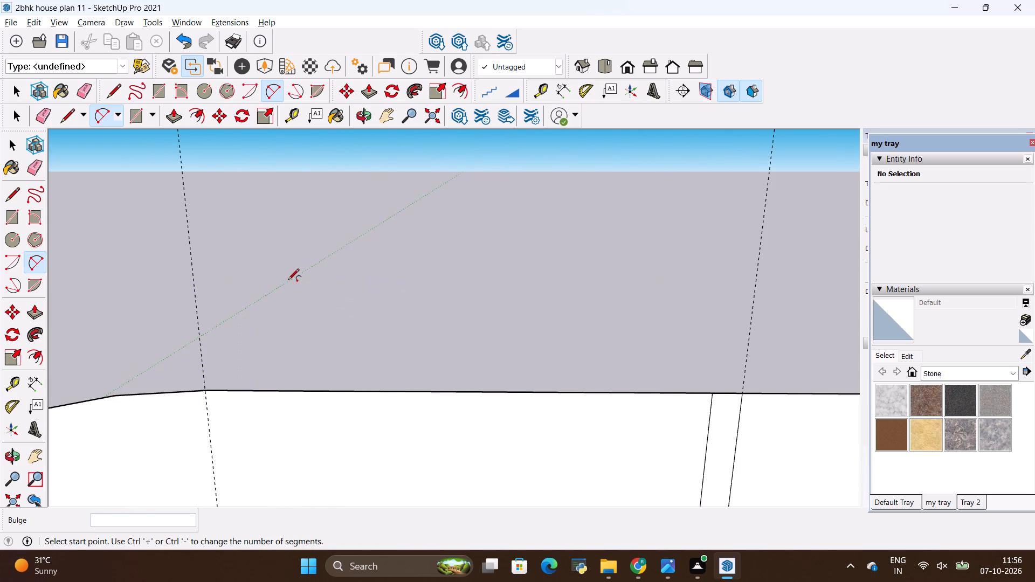
scroll(295, 275, "down", 5)
scroll(308, 286, "up", 5)
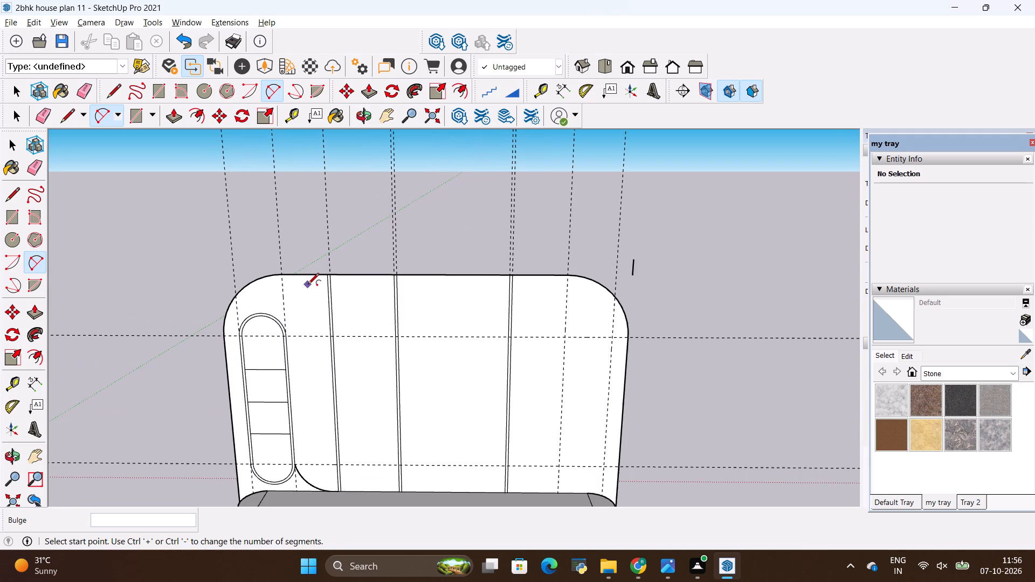
key("t")
left_click(318, 277)
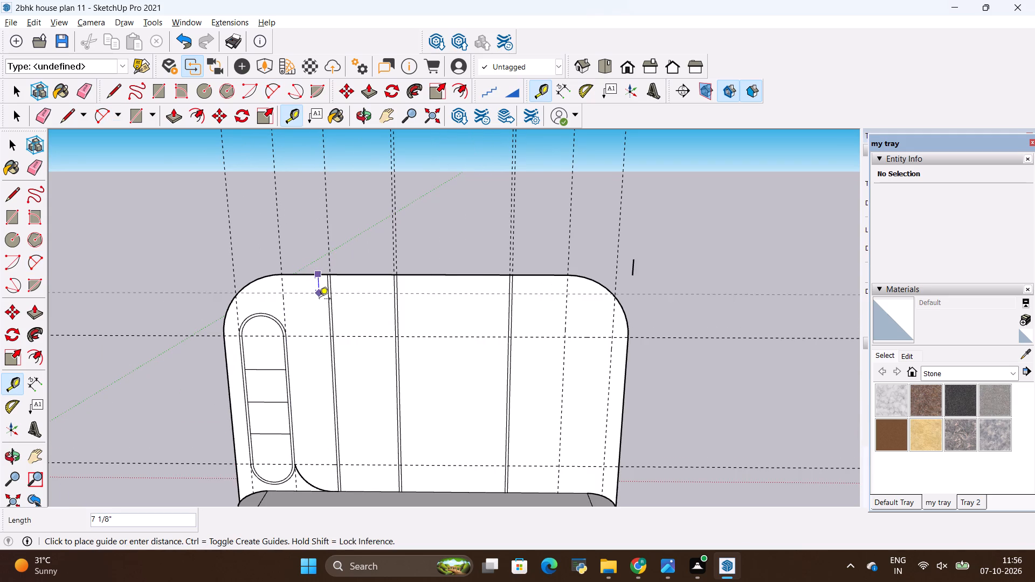
key("BackSpace")
type("1'")
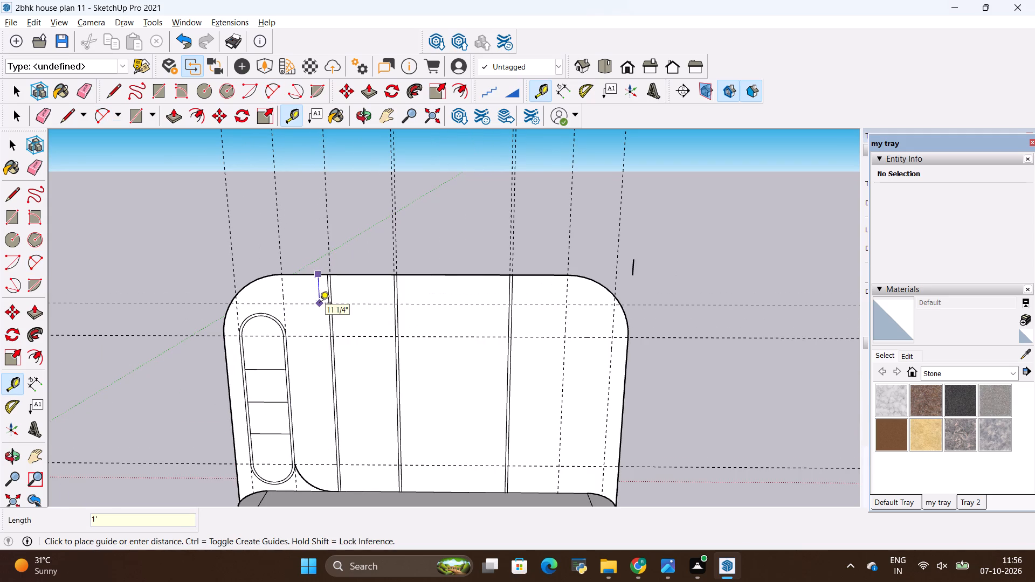
key("Return")
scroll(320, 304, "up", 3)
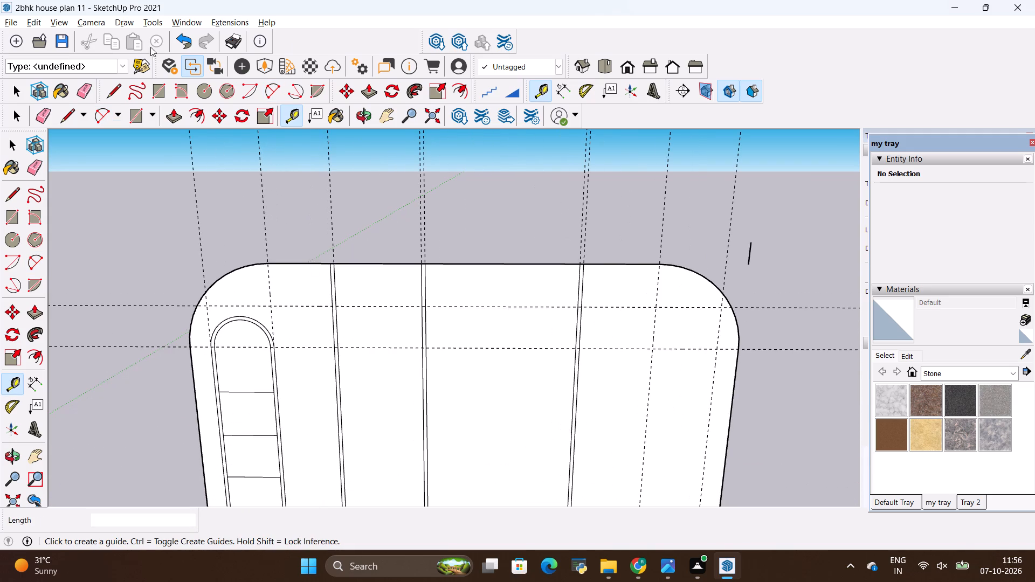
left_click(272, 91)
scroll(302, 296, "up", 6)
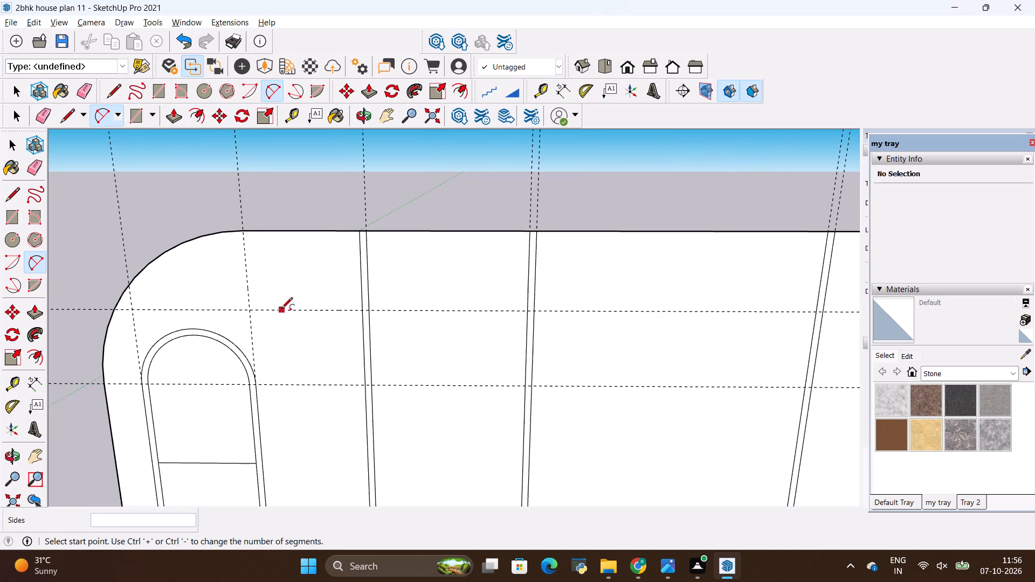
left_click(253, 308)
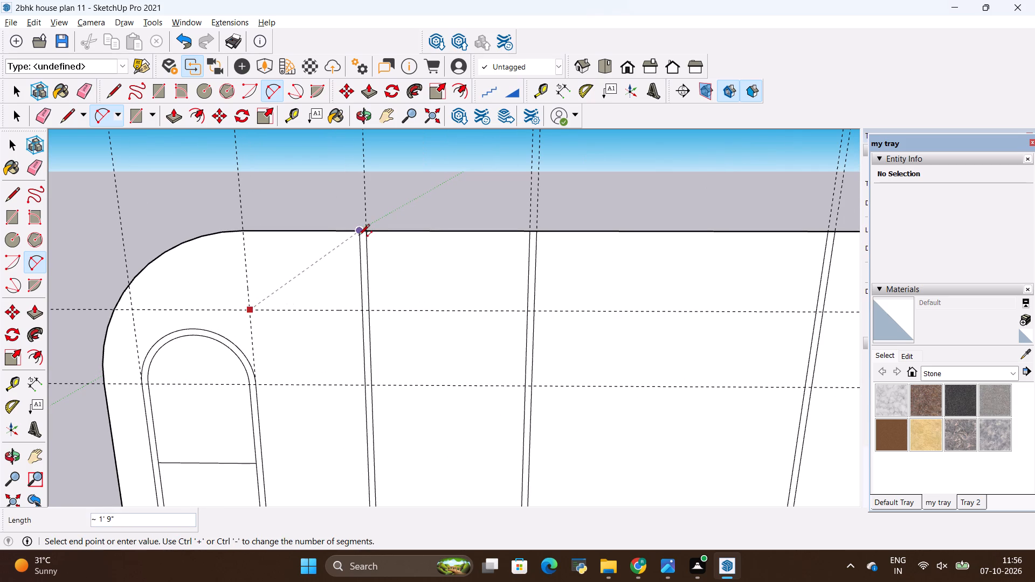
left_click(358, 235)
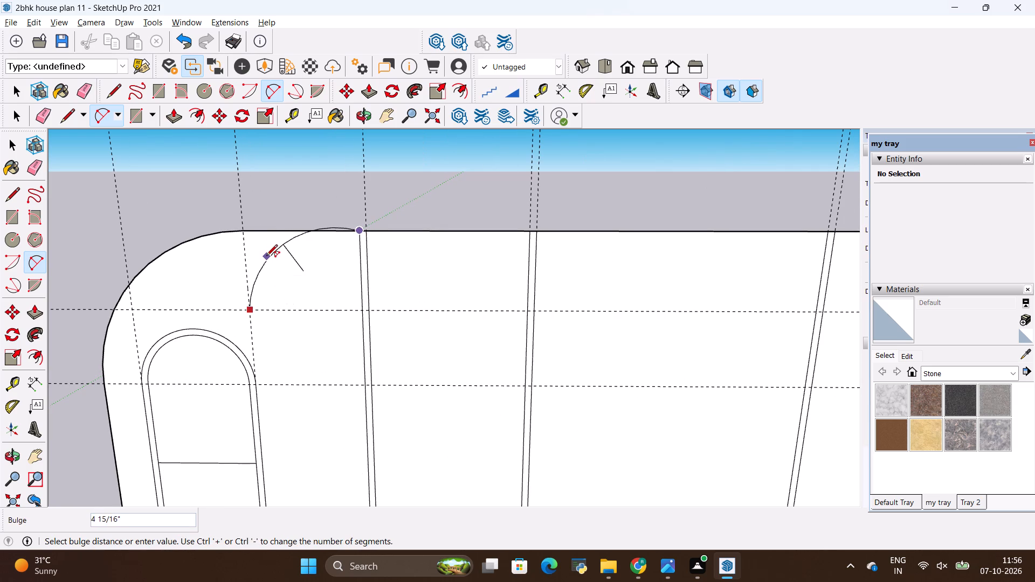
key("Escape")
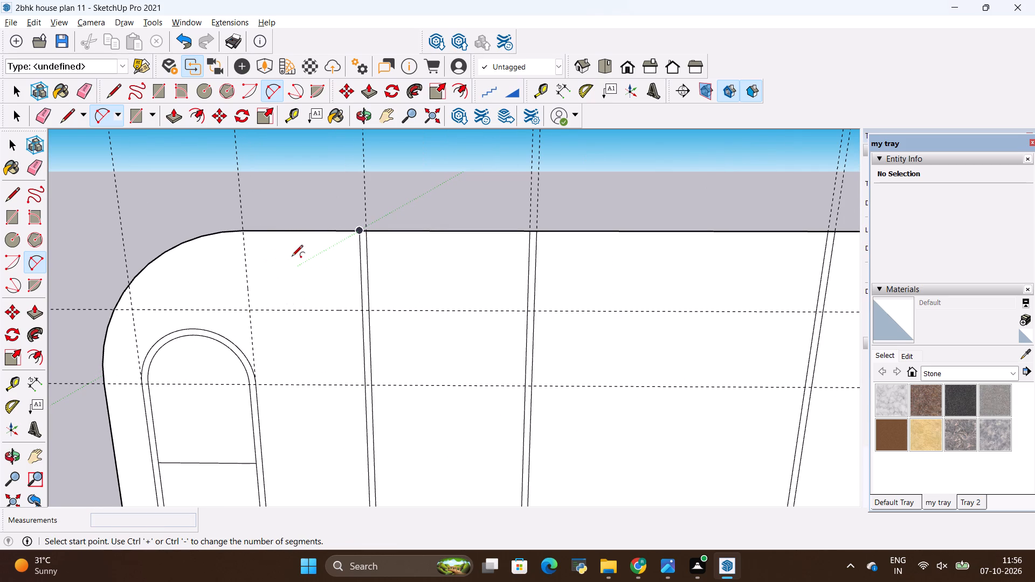
Replace the guide 1' below the back panel's top edge with a horizontal guide 1'6" below that edge.
key("e")
left_click_drag(296, 294, 299, 322)
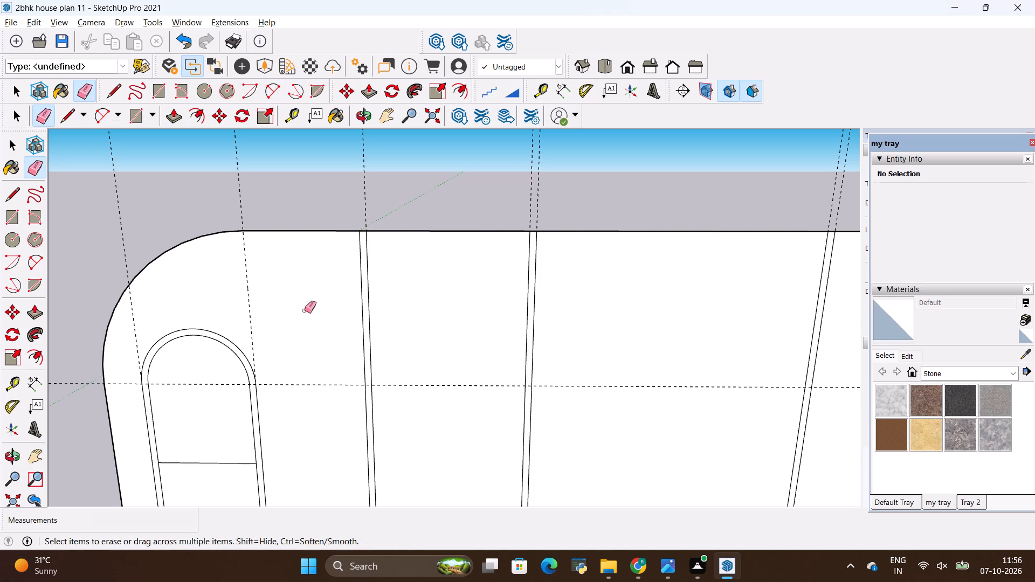
key("t")
left_click(326, 232)
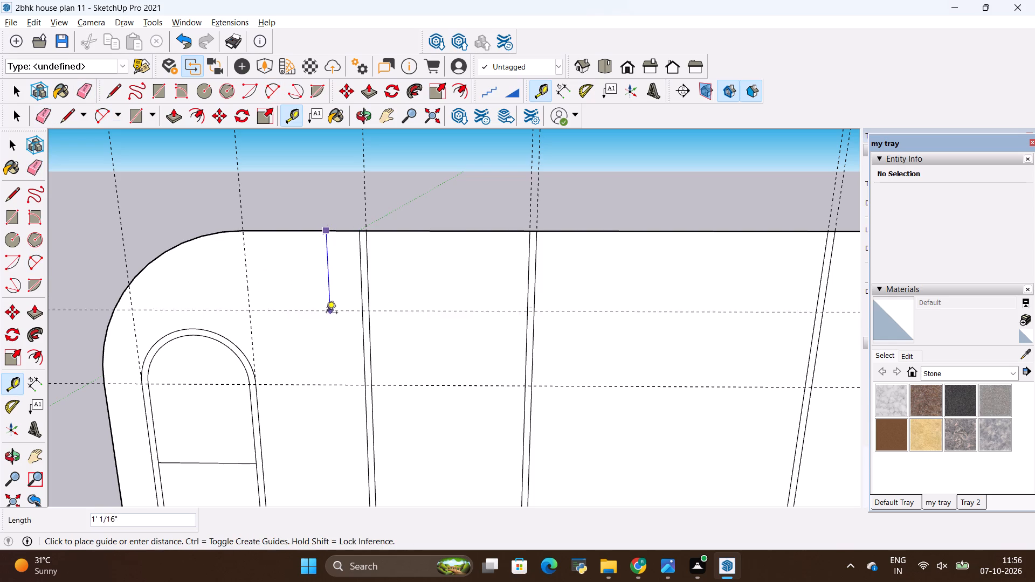
key("BackSpace")
type("1'")
key("6")
key("shift+quotedbl")
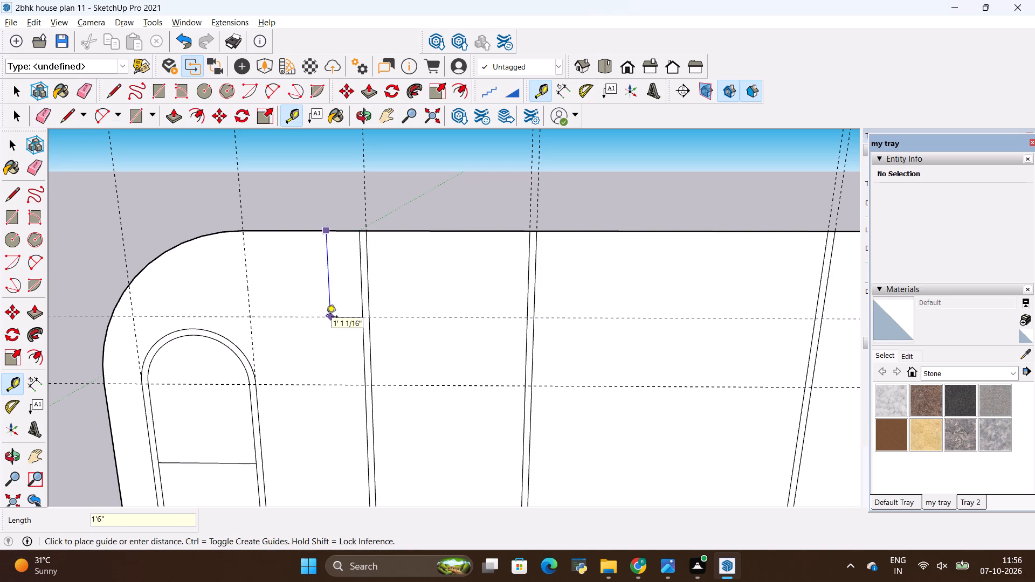
key("Return")
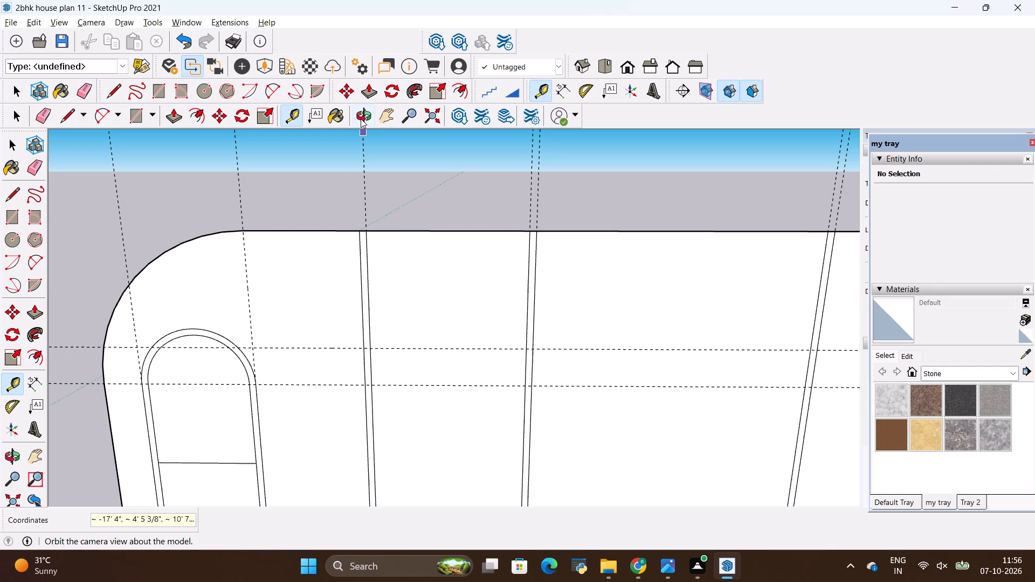
Draw a 2-point arc from the niche-side vertical guide at the 1'6" guide to the first strip's top, bulging about 4 3/4".
left_click(268, 89)
scroll(270, 288, "up", 2)
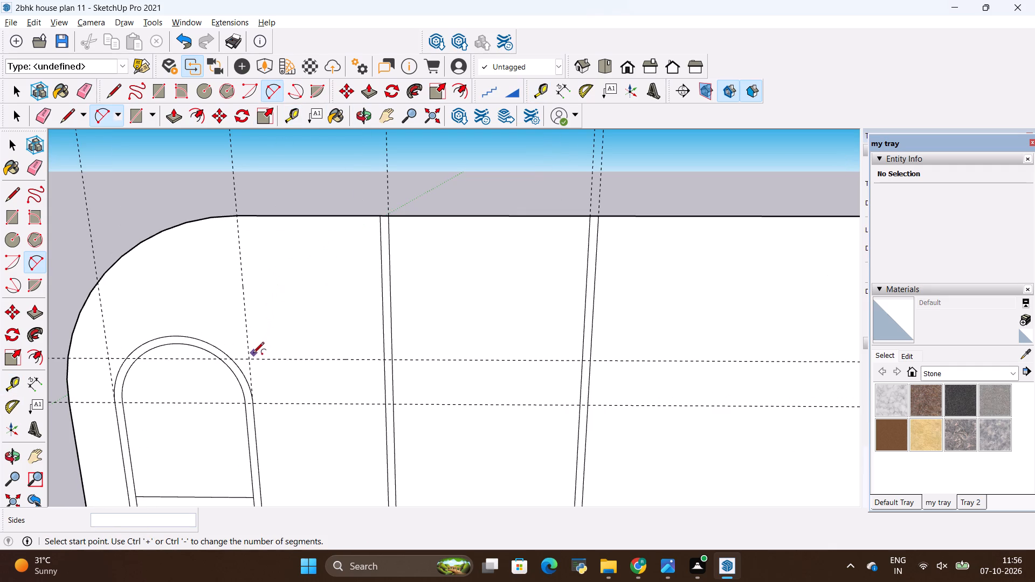
left_click(252, 357)
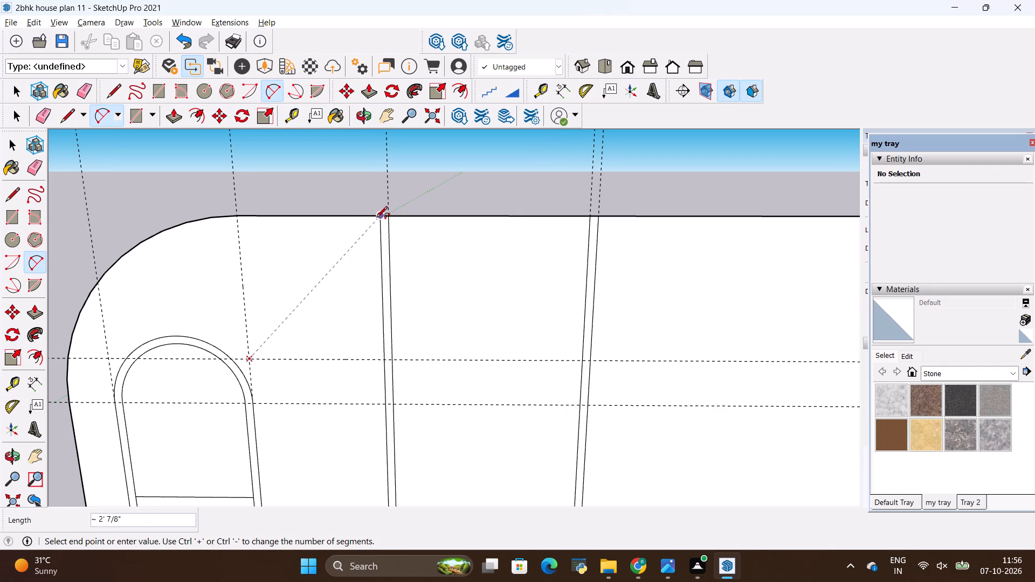
left_click(376, 218)
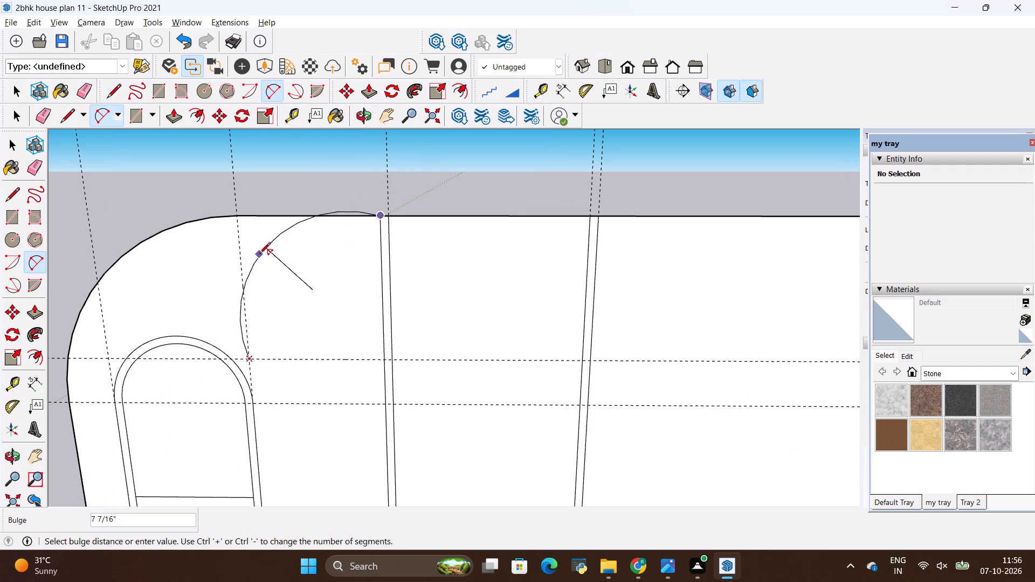
scroll(267, 261, "up", 4)
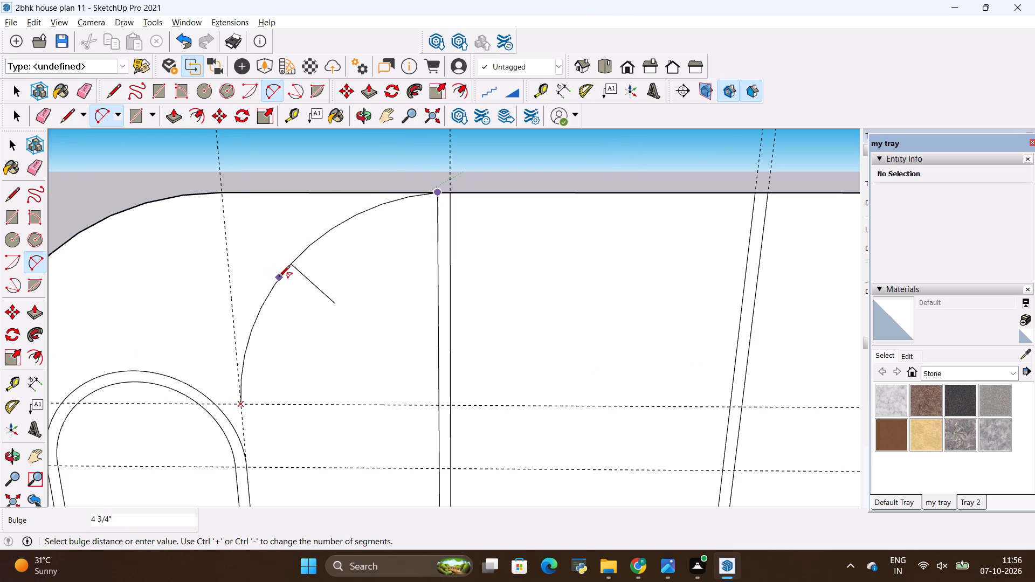
left_click(281, 278)
Draw a 2-point arc from the third strip's top to the adjacent outer vertical guide at the 1'6" guide, bulging about 5 7/8".
scroll(281, 274, "down", 12)
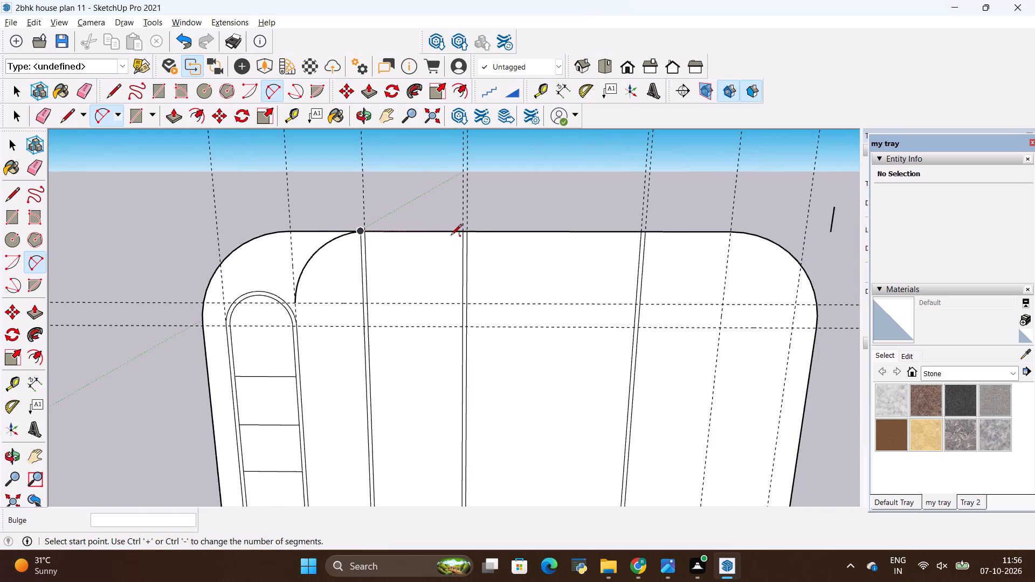
scroll(454, 237, "down", 6)
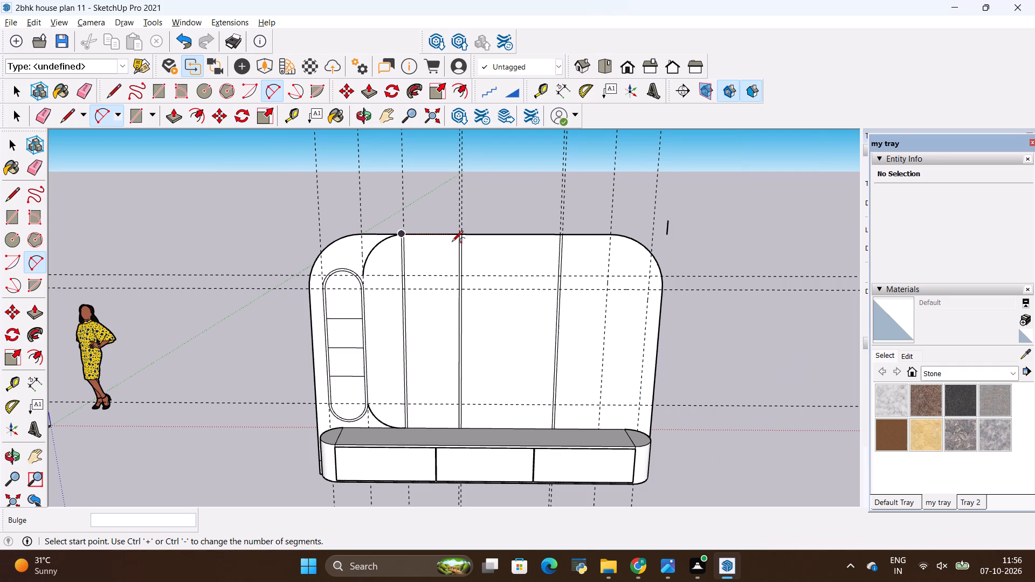
scroll(365, 232, "up", 2)
scroll(400, 233, "down", 4)
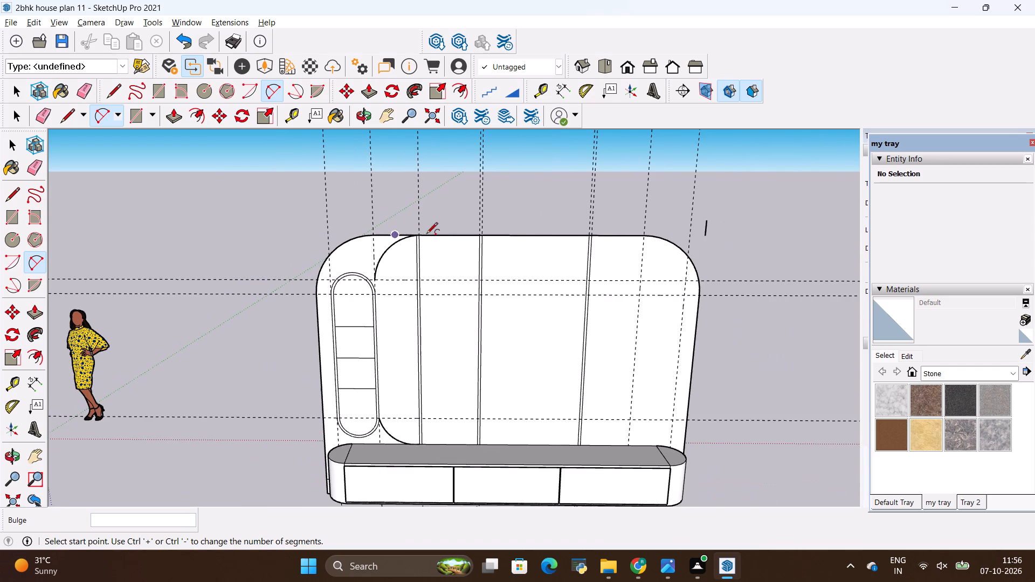
scroll(638, 250, "up", 6)
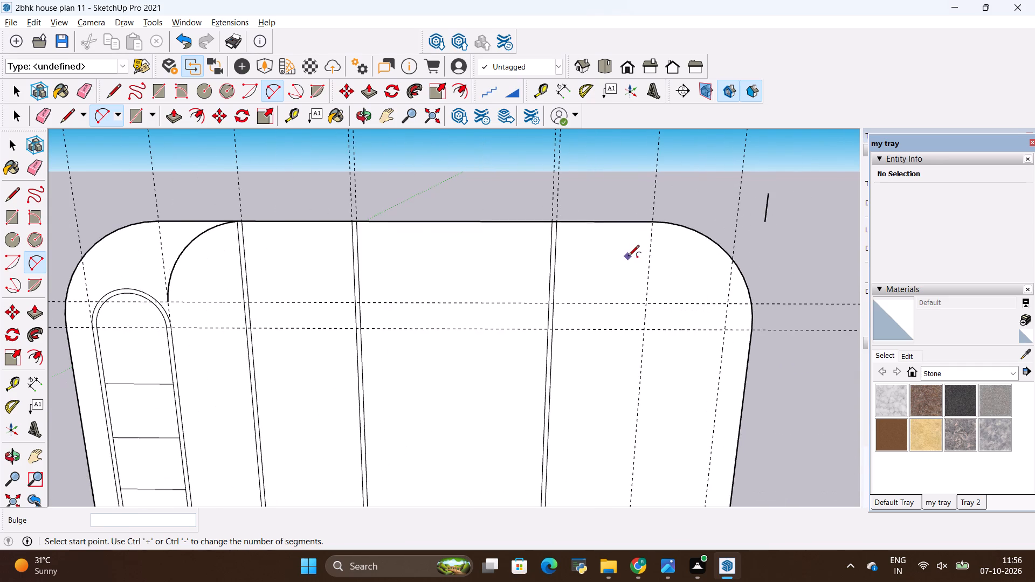
left_click(558, 227)
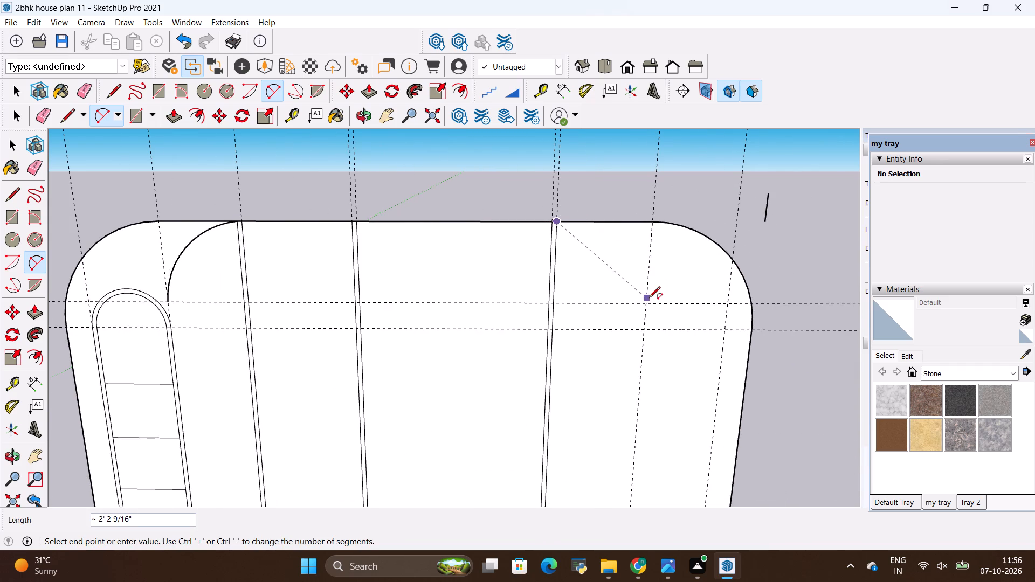
left_click(648, 304)
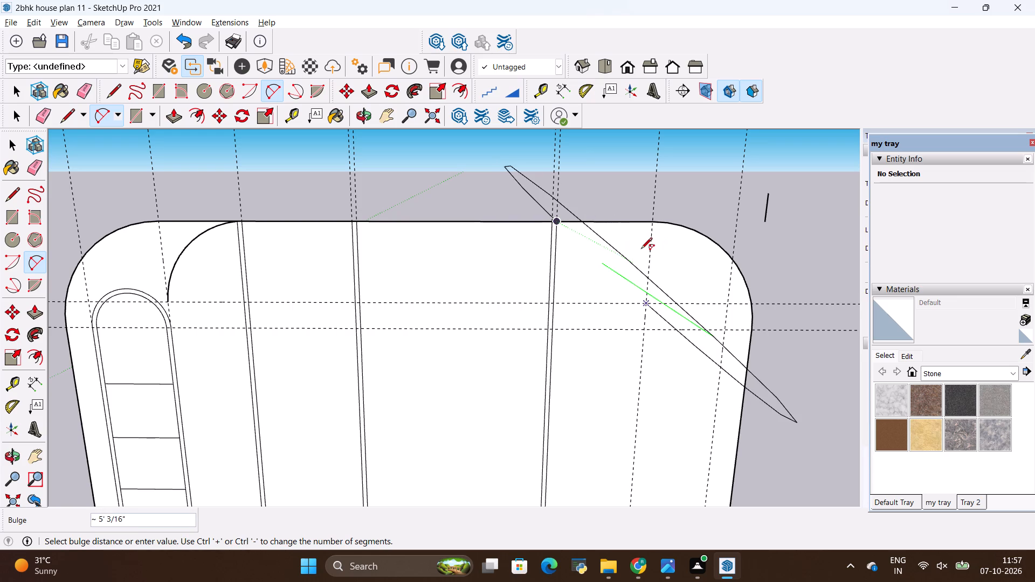
scroll(640, 250, "up", 7)
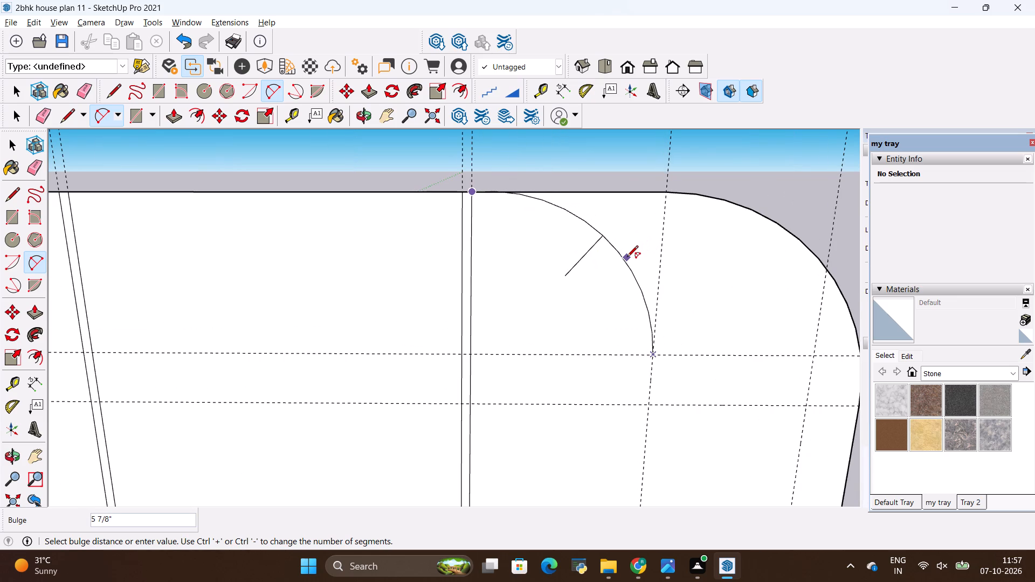
left_click(627, 258)
Draw a 2-point arc from the third strip's foot at the console top to the adjacent vertical guide's lower guide crossing, bulging about 4 7/8".
scroll(516, 248, "down", 14)
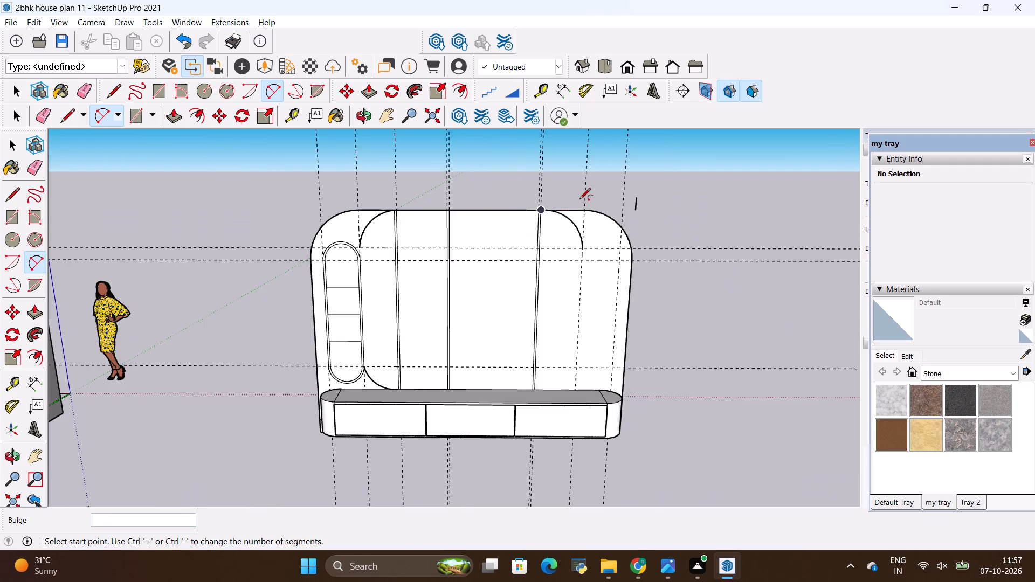
scroll(579, 200, "down", 3)
scroll(556, 366, "up", 4)
scroll(578, 264, "up", 13)
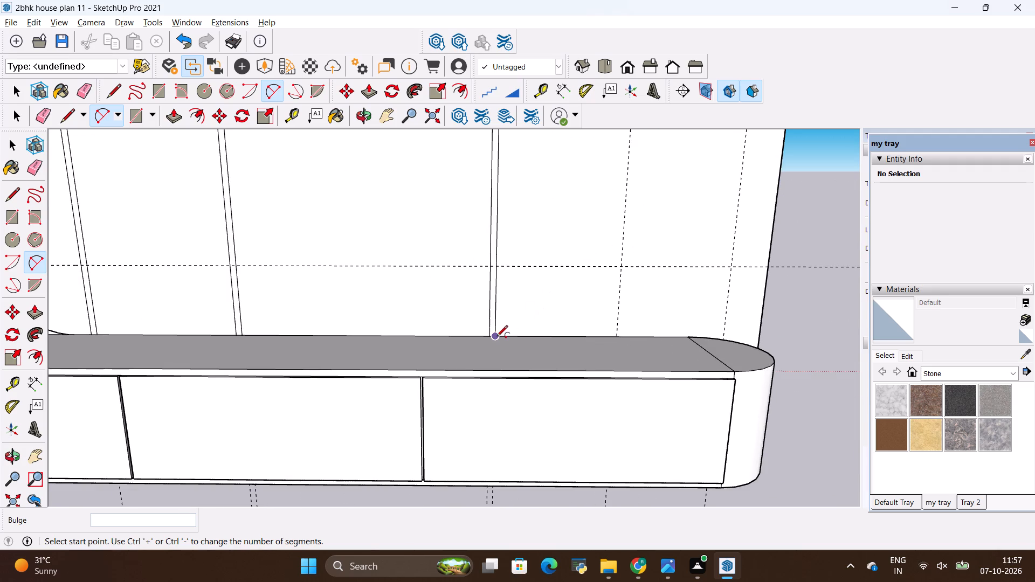
left_click(495, 339)
left_click(623, 266)
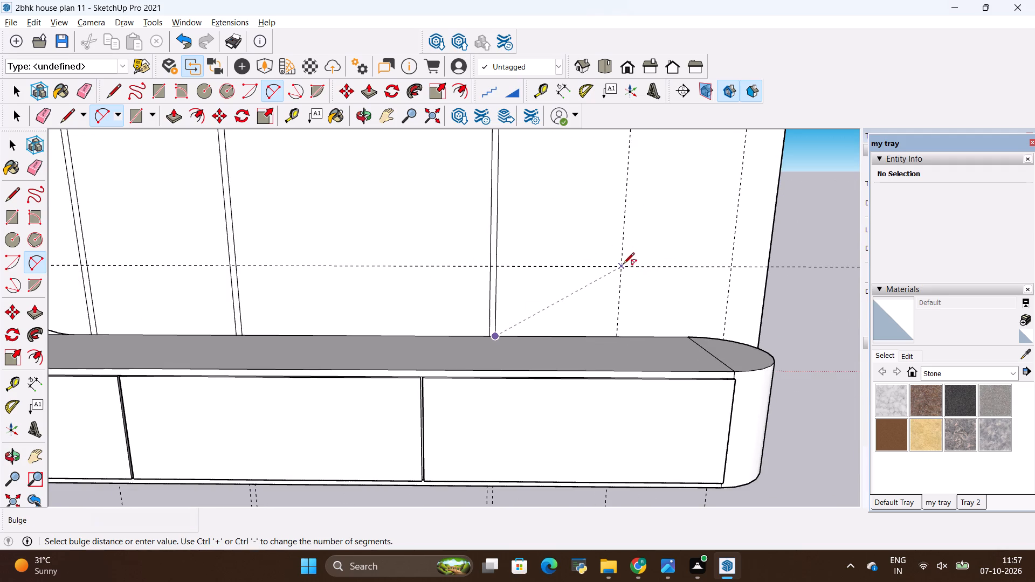
left_click(615, 299)
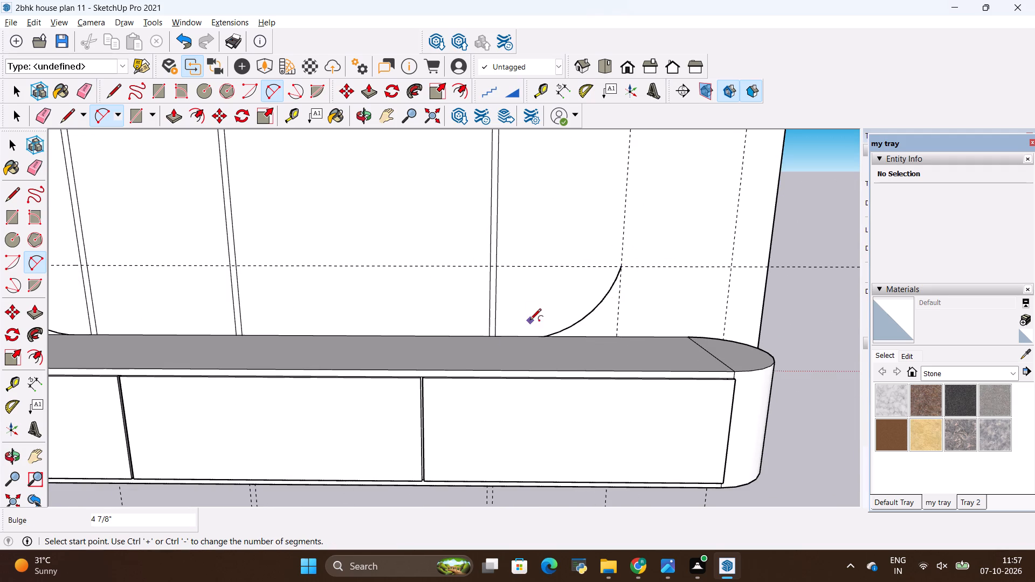
Check the reference image and join the lower and upper arc ends beyond the third strip with a 5' vertical line.
scroll(532, 322, "down", 14)
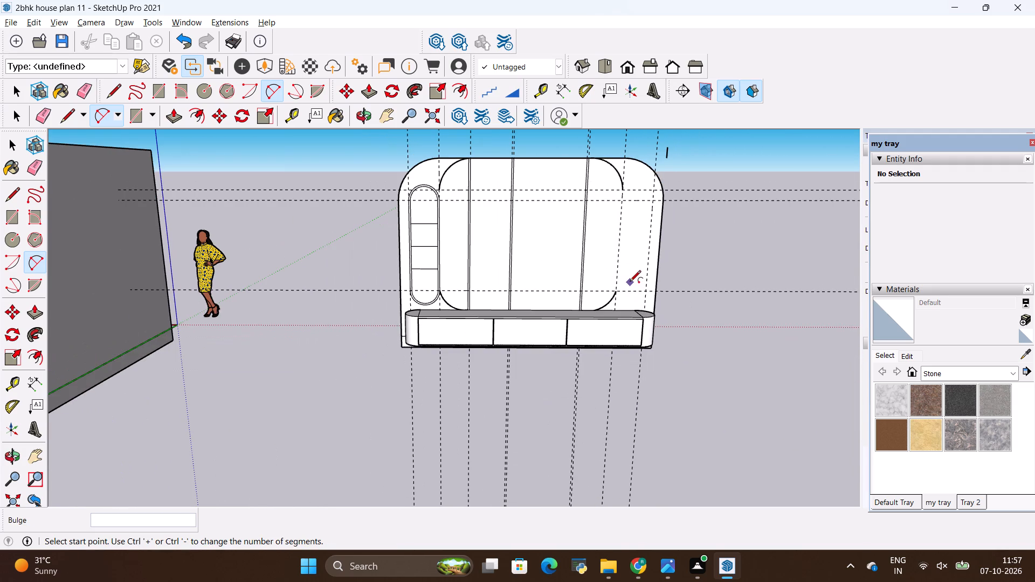
key("l")
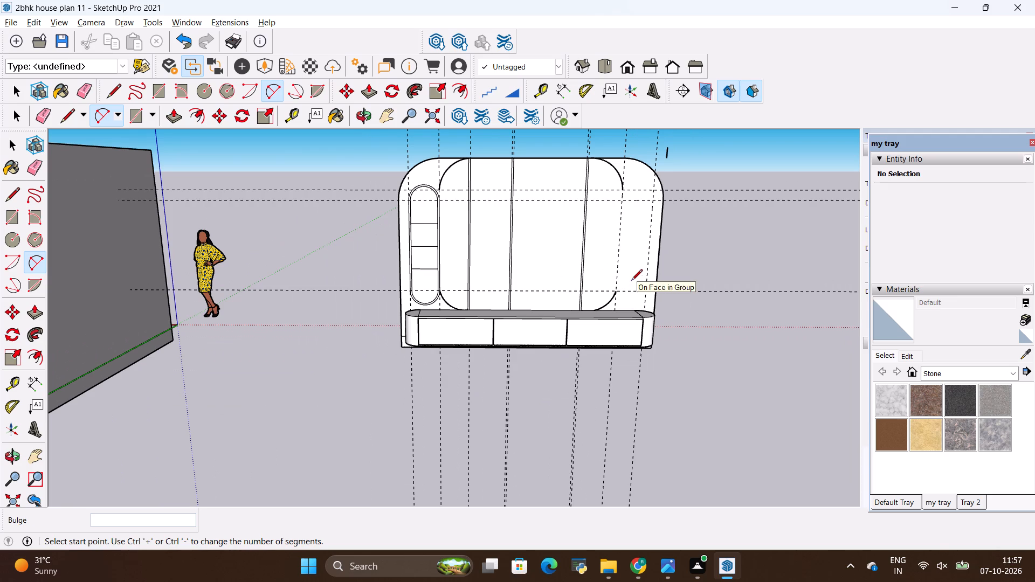
key("alt+Tab")
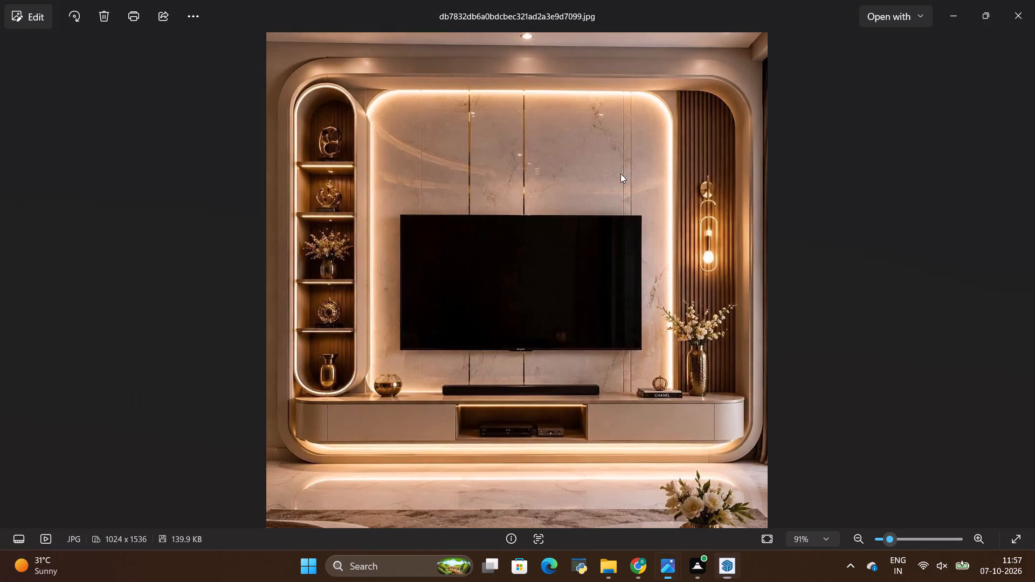
key("alt+Tab")
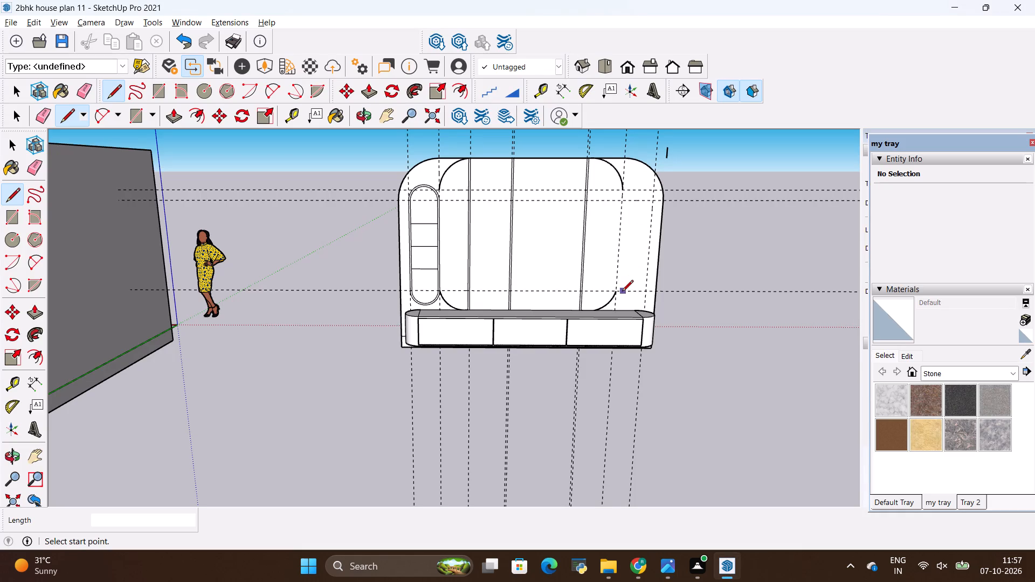
left_click(617, 293)
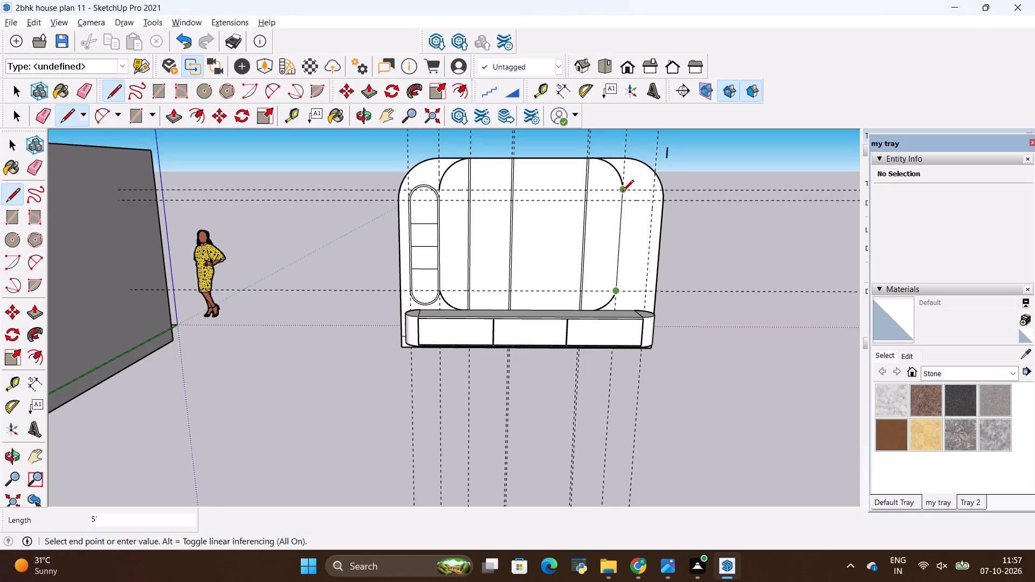
left_click(623, 191)
key("Escape")
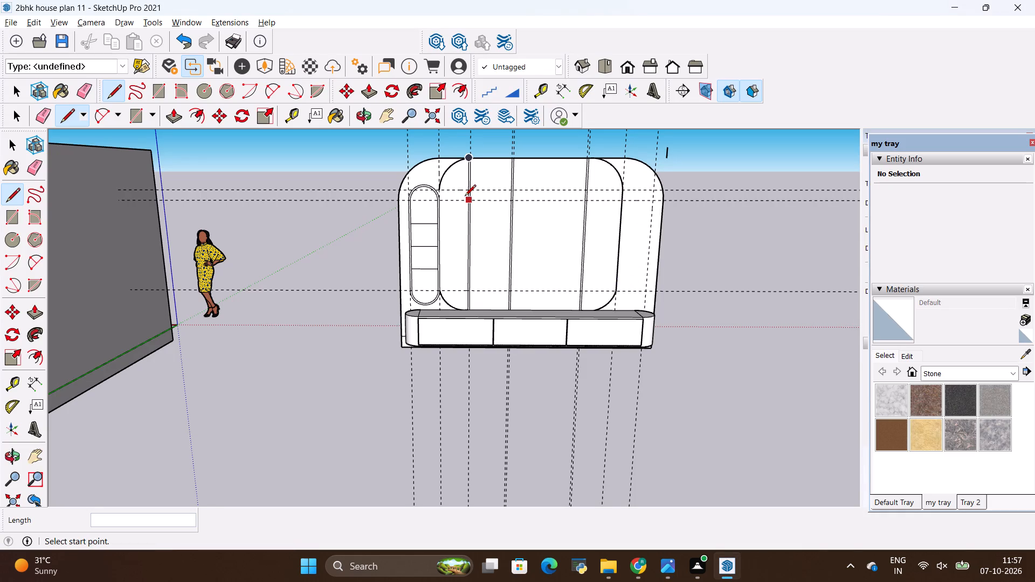
Join the upper and lower arc ends beside the shelf niche with a 5' vertical line, closing the central outline.
key("l")
scroll(438, 190, "up", 6)
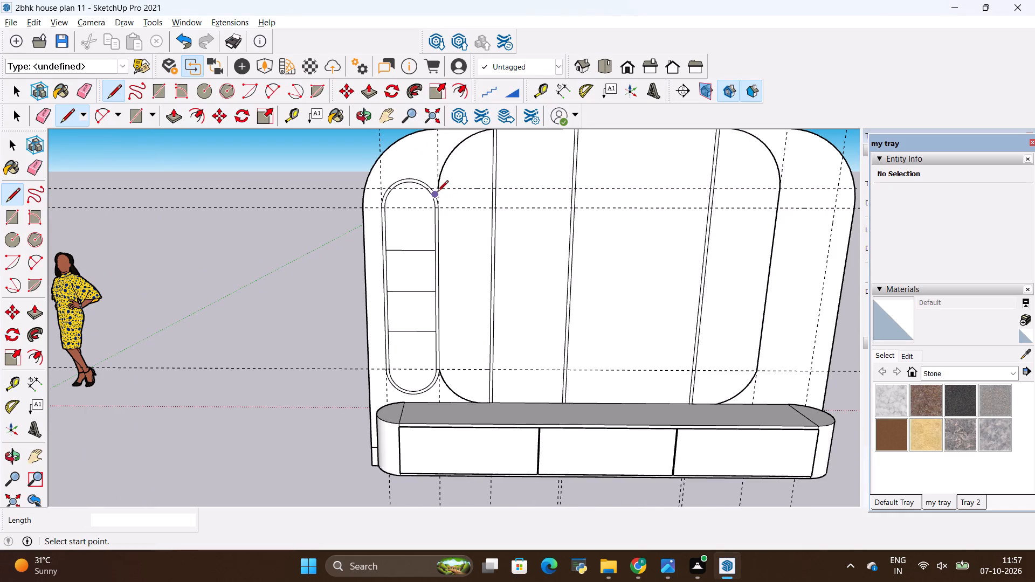
left_click(439, 189)
scroll(447, 370, "up", 5)
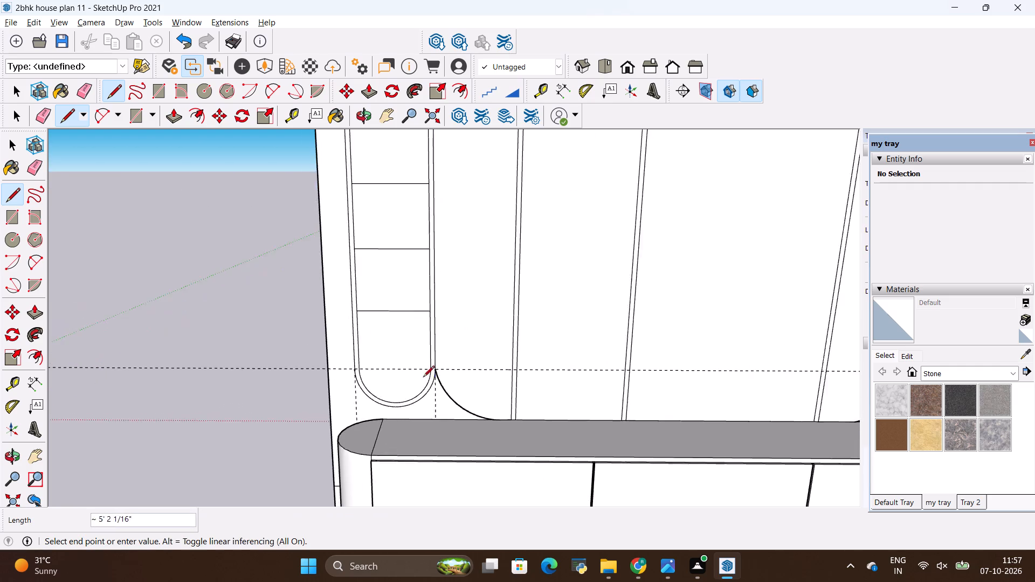
scroll(423, 378, "up", 11)
left_click(440, 363)
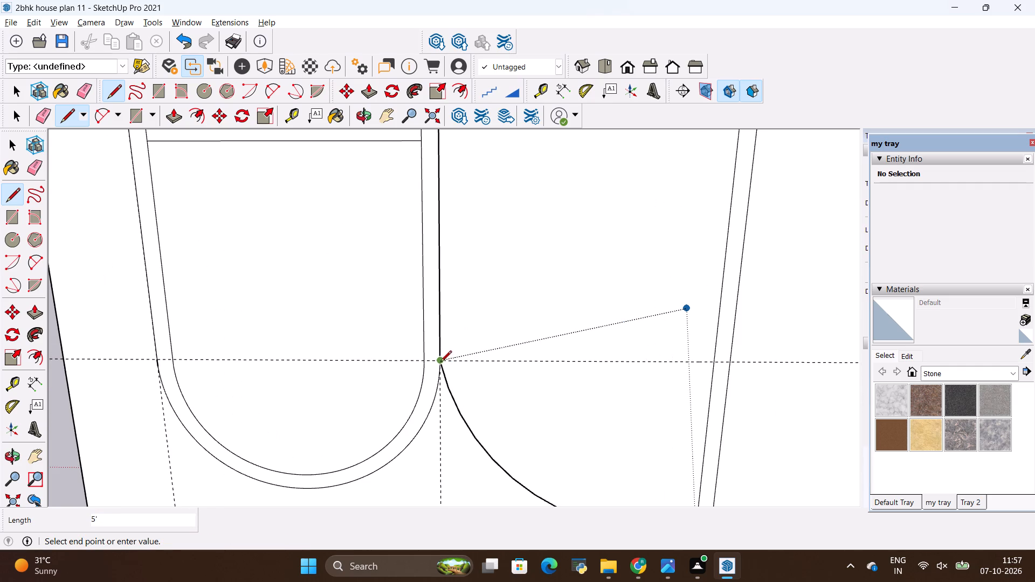
key("Escape")
scroll(353, 396, "down", 5)
scroll(438, 361, "down", 7)
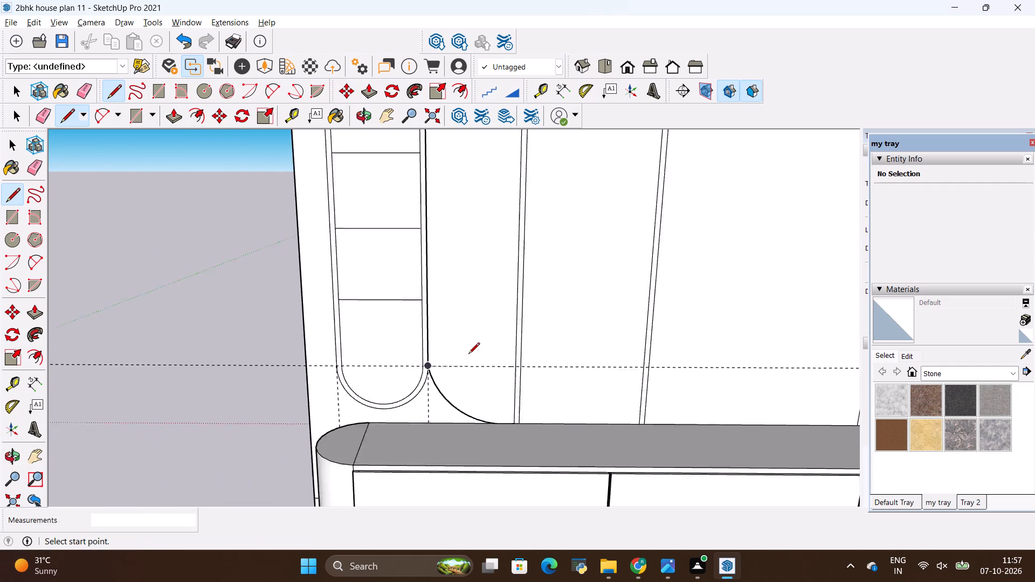
scroll(468, 355, "down", 8)
key("Escape")
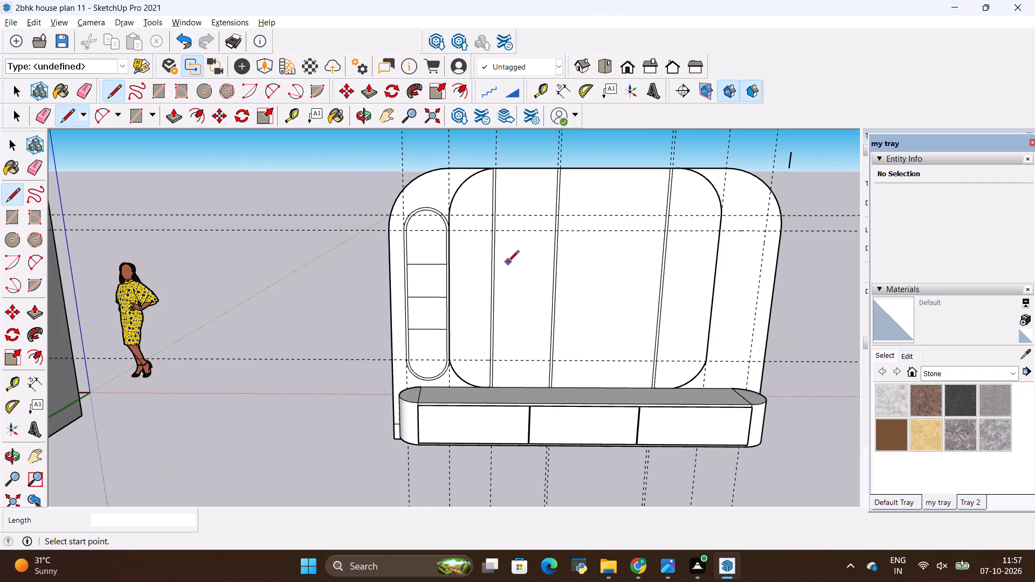
Check the reference image, and erase the topmost horizontal guide crossing the TV unit's back panel.
key("alt+Tab")
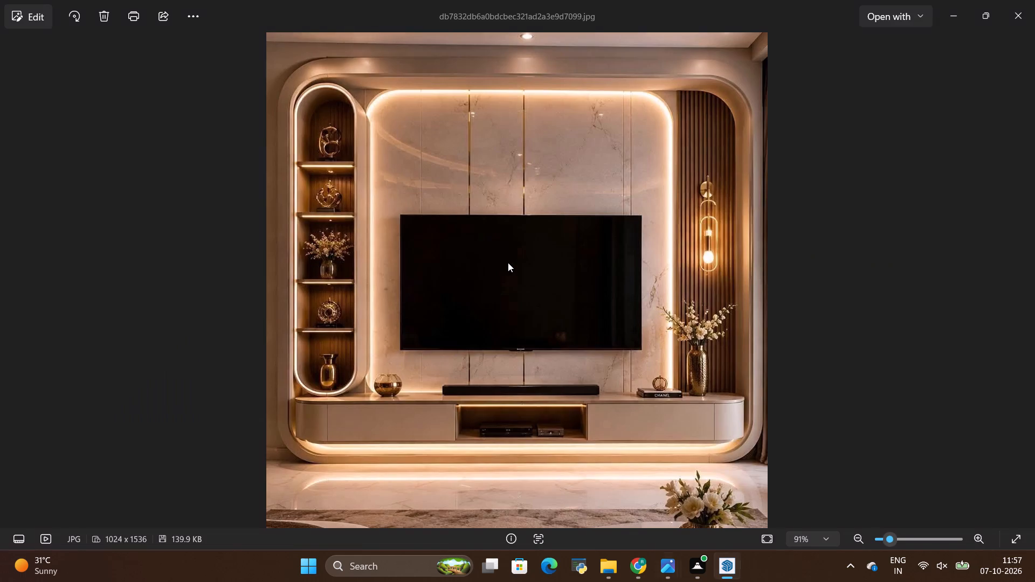
key("alt+Tab")
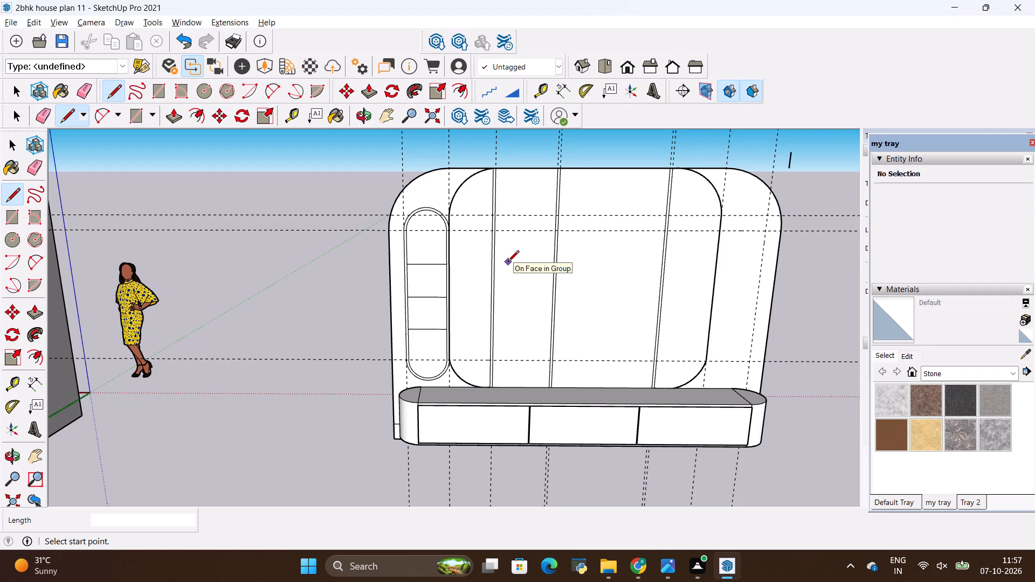
key("alt+Tab")
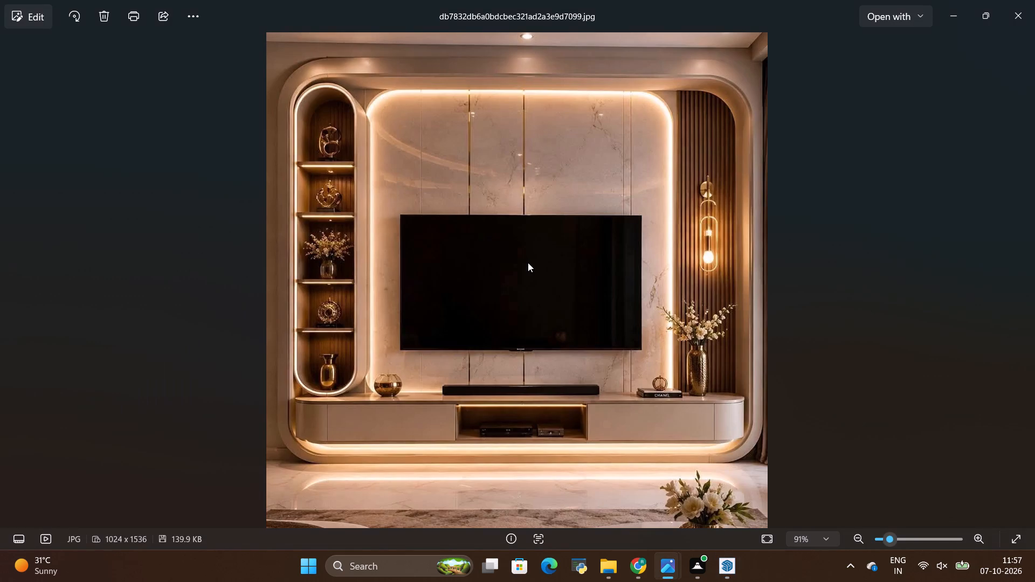
key("alt+Tab")
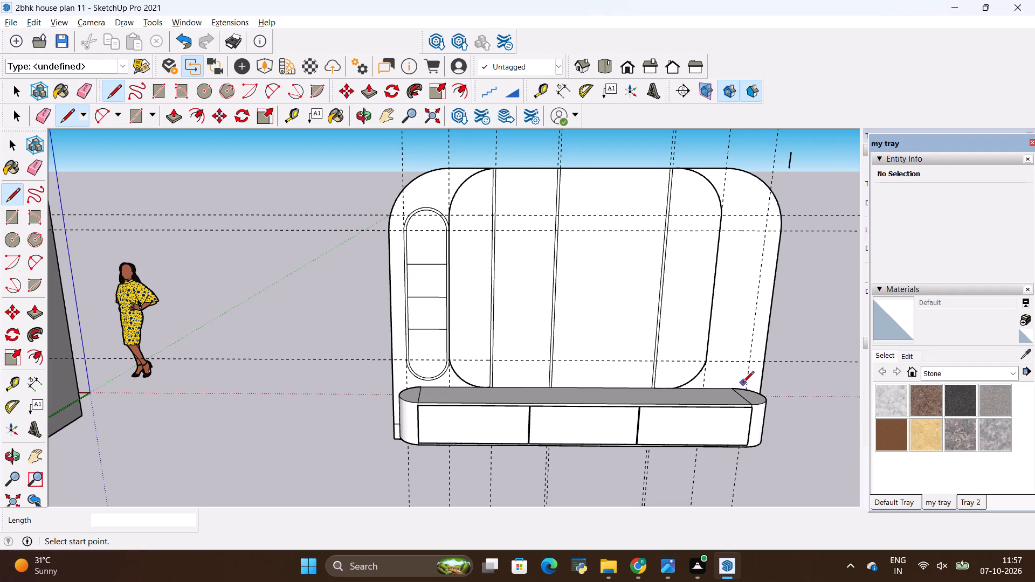
middle_click_drag(743, 384, 719, 351)
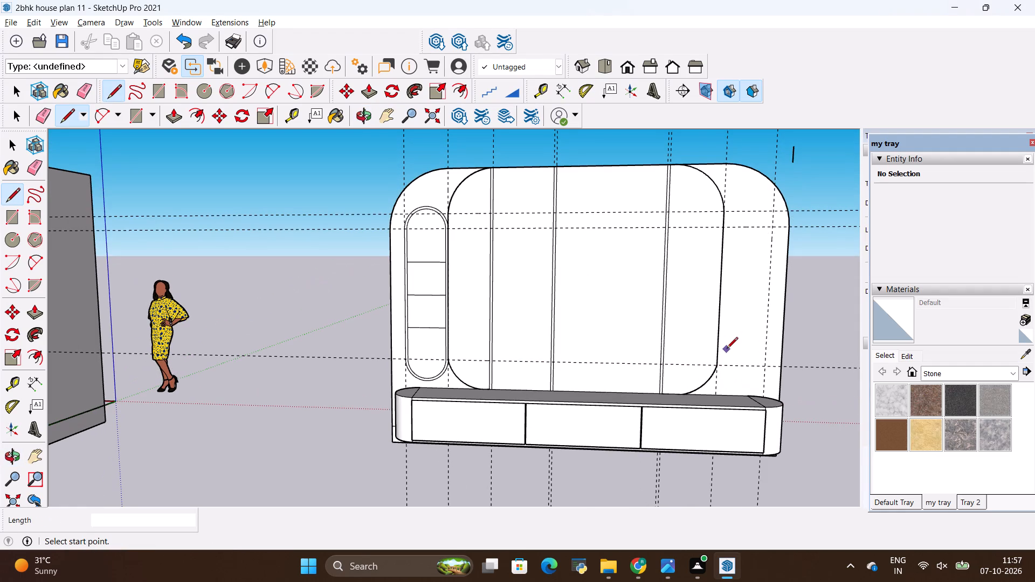
key("e")
left_click_drag(750, 189, 763, 275)
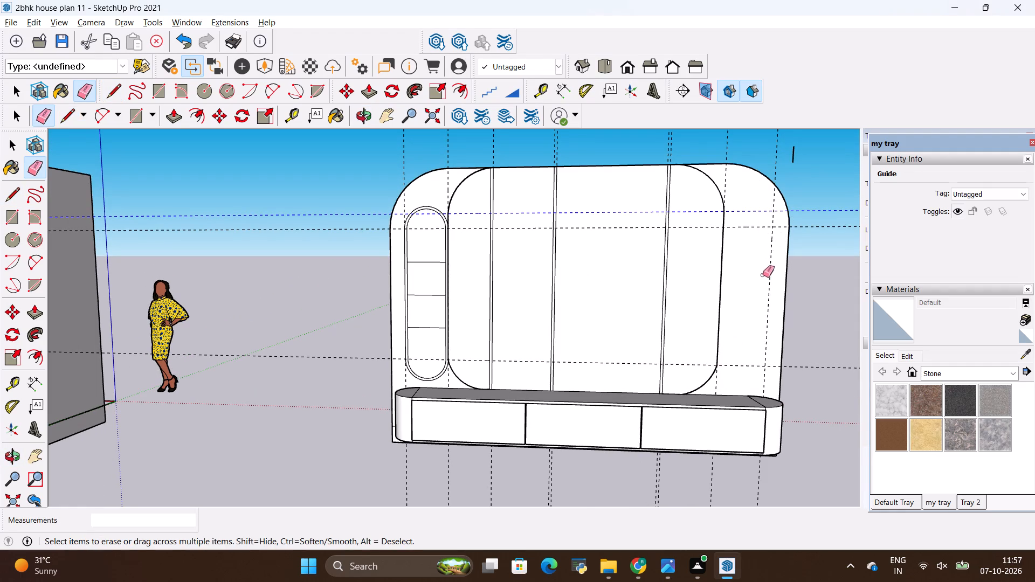
left_click_drag(763, 275, 762, 274)
left_click_drag(756, 222, 777, 245)
left_click_drag(766, 218, 779, 239)
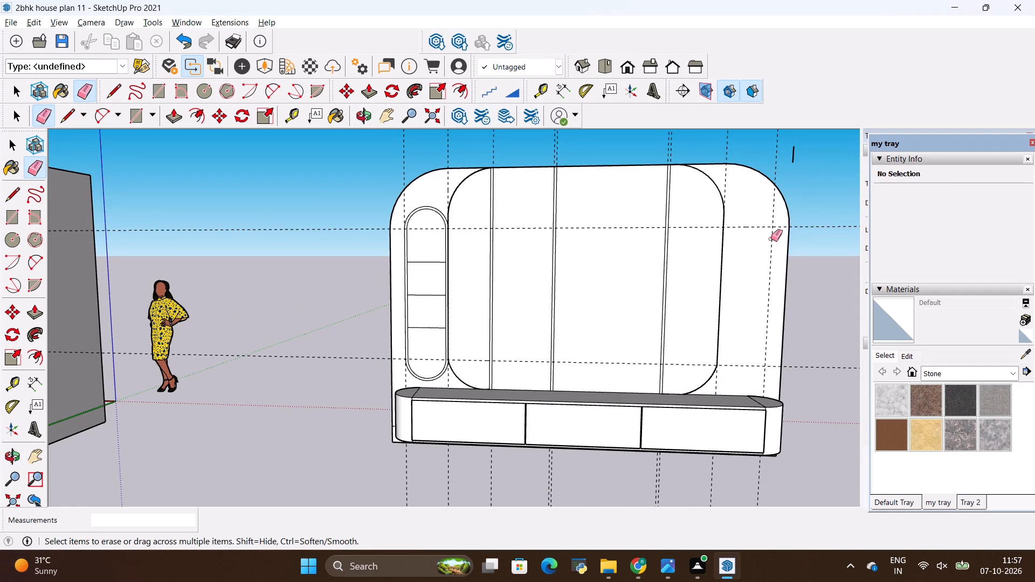
Erase the two remaining horizontal guides across the back panel, opening the panel group to reach them.
scroll(769, 238, "up", 5)
left_click_drag(754, 210, 773, 242)
left_click_drag(568, 217, 568, 226)
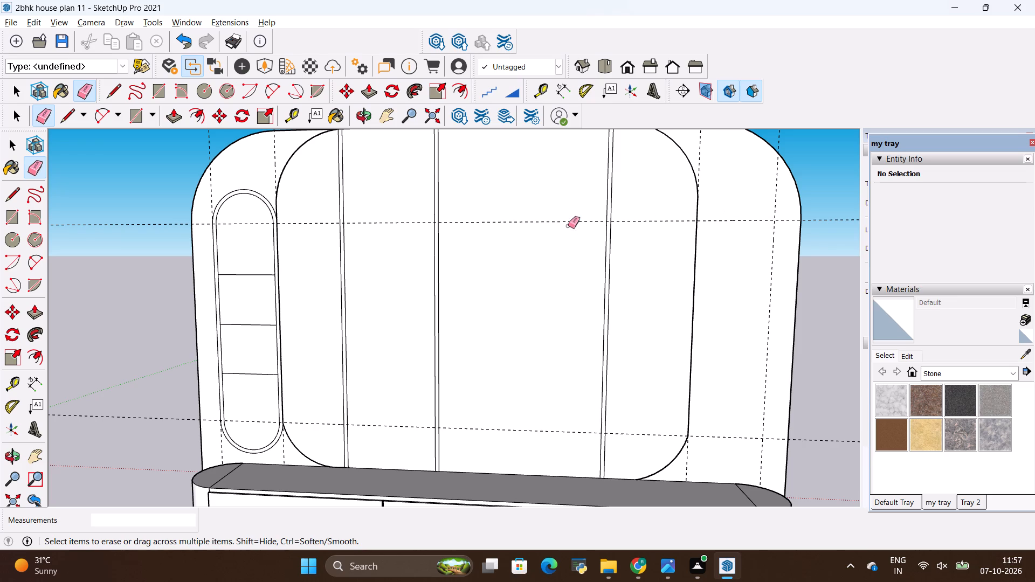
left_click_drag(568, 226, 568, 236)
key("space")
scroll(553, 208, "down", 5)
key("space")
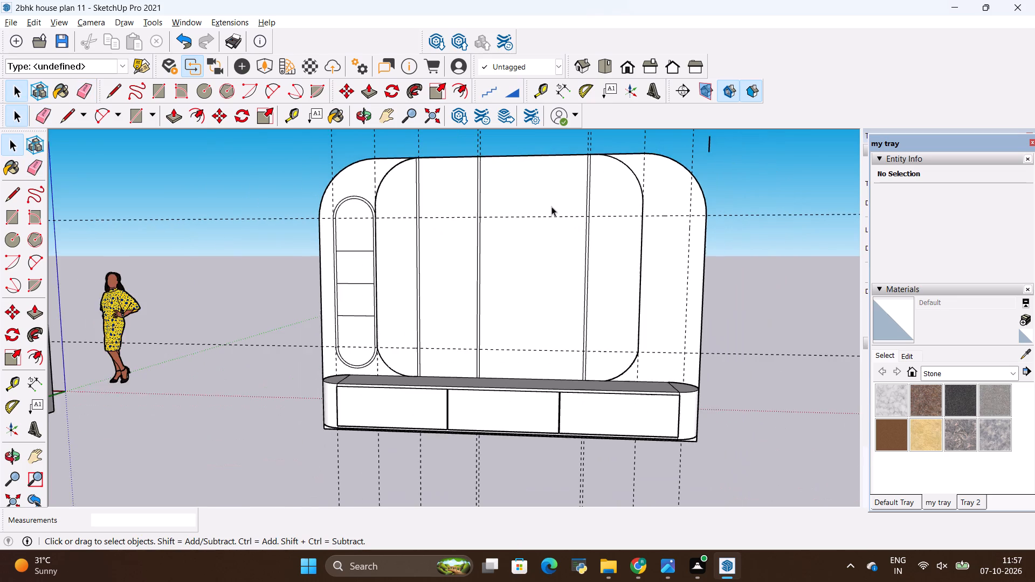
double_click(551, 207)
scroll(550, 206, "up", 4)
key("e")
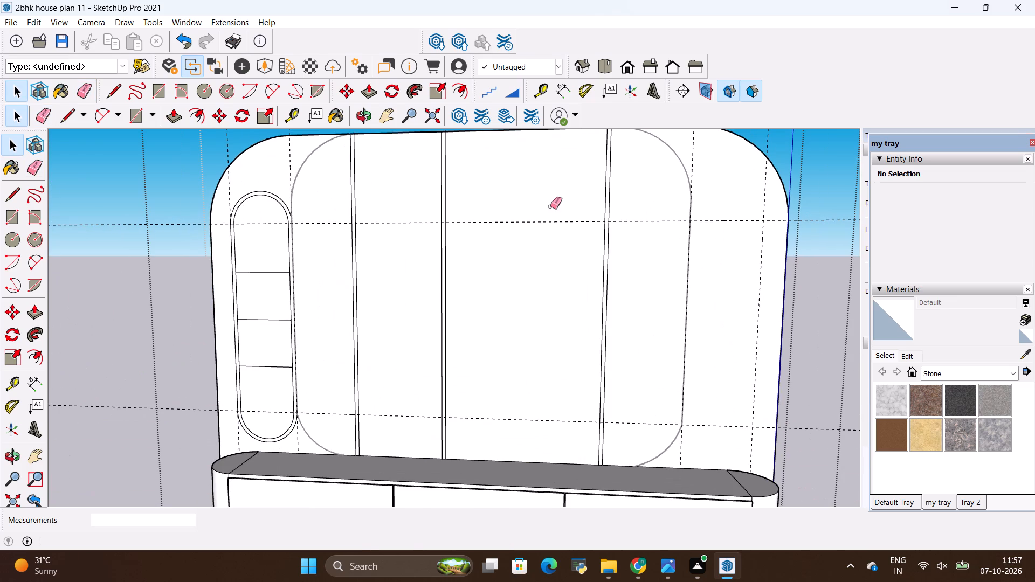
left_click_drag(550, 205, 561, 255)
left_click_drag(541, 350, 540, 415)
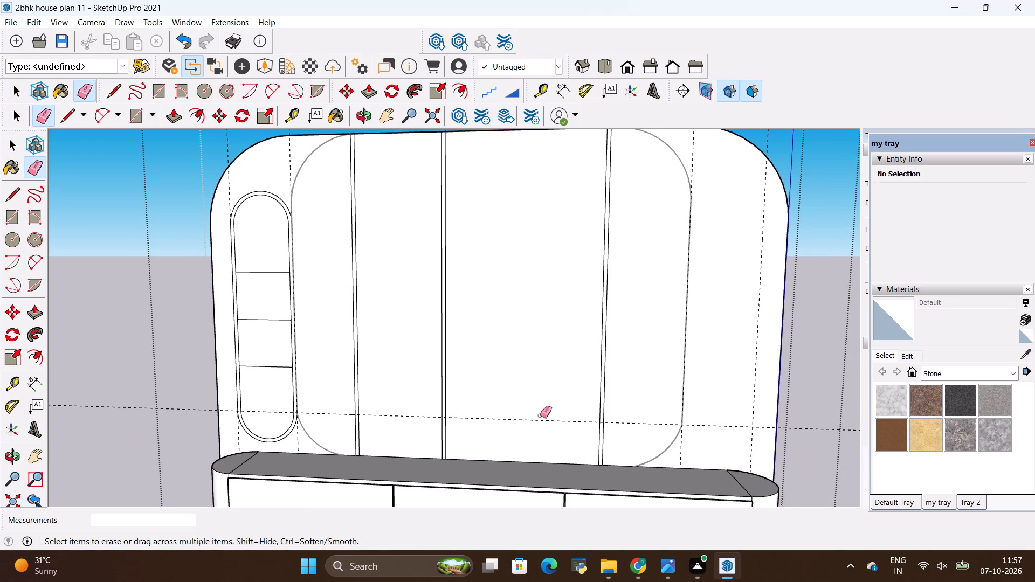
left_click_drag(540, 415, 539, 451)
Erase all the vertical guides crossing the back panel and leave the panel group.
scroll(685, 386, "down", 5)
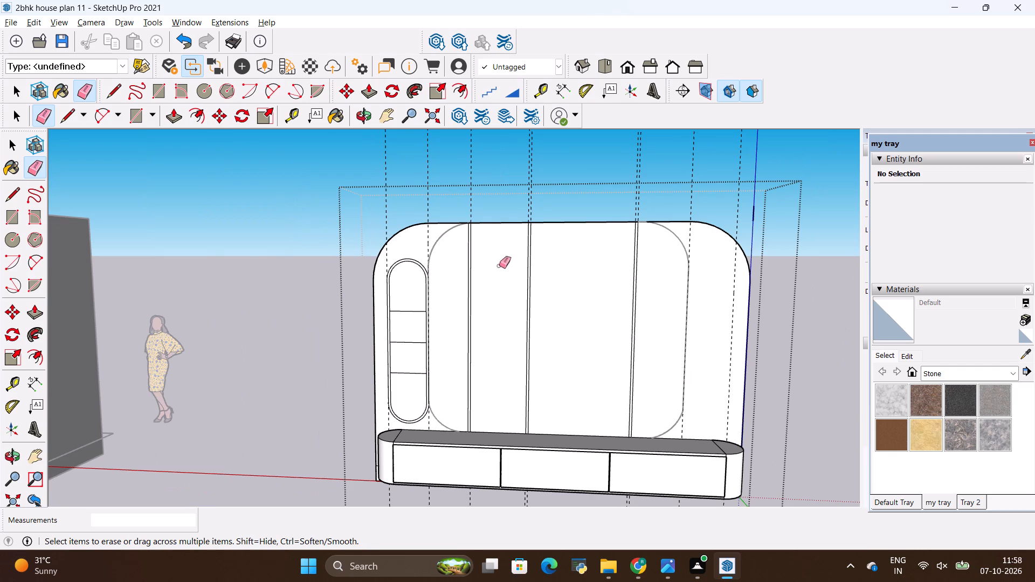
left_click_drag(372, 213, 626, 196)
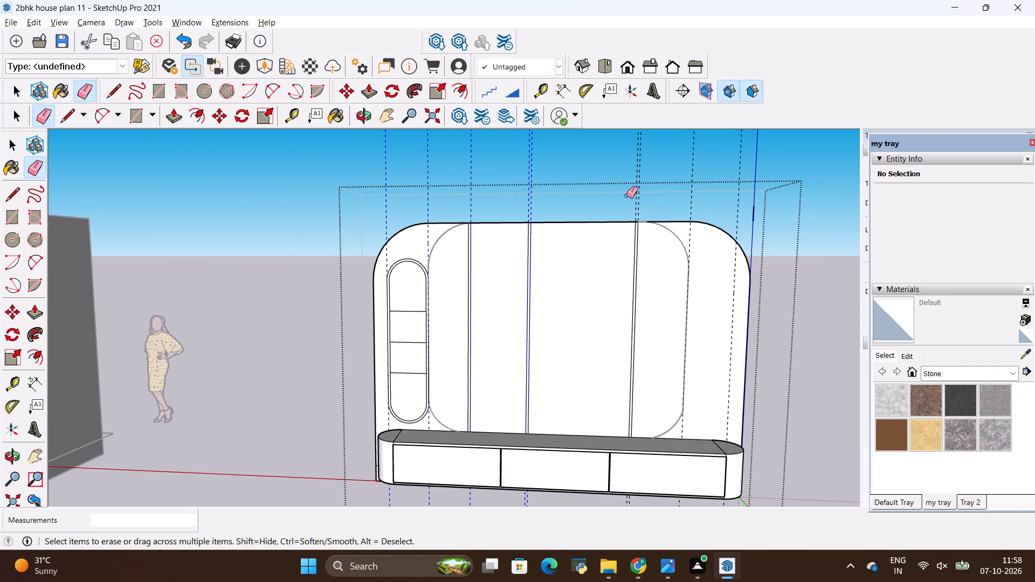
left_click_drag(626, 196, 738, 200)
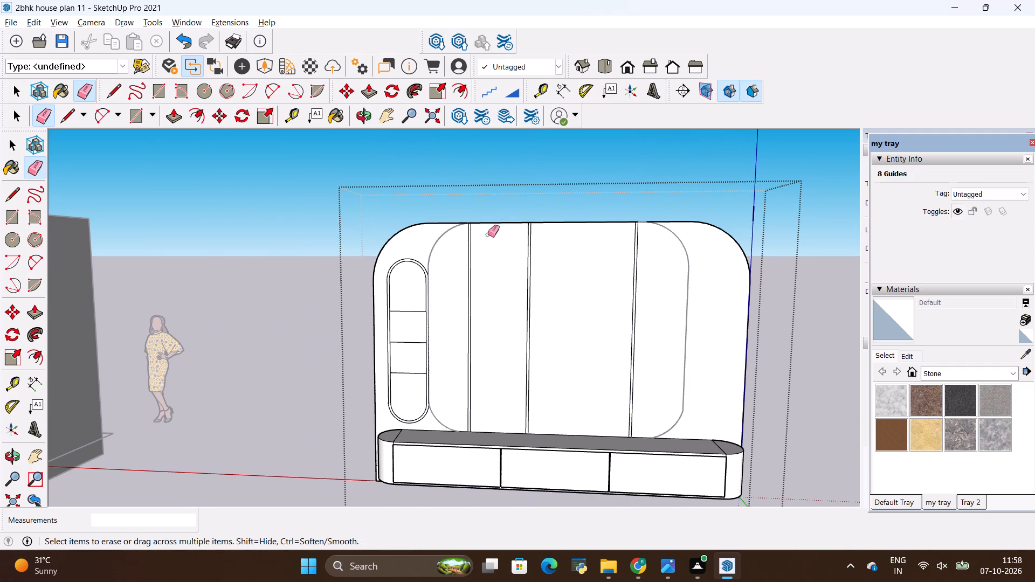
key("space")
left_click(288, 252)
Inspect the outline's upper arc beside the shelf niche, and reopen the back panel group to check whether that arc divides its face.
scroll(498, 254, "up", 3)
scroll(448, 241, "up", 1)
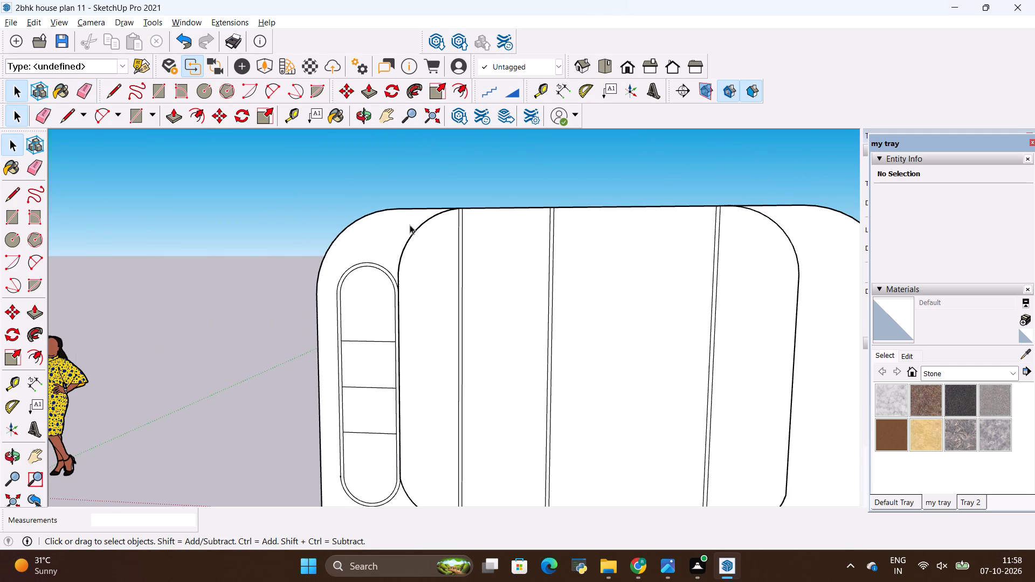
left_click(415, 227)
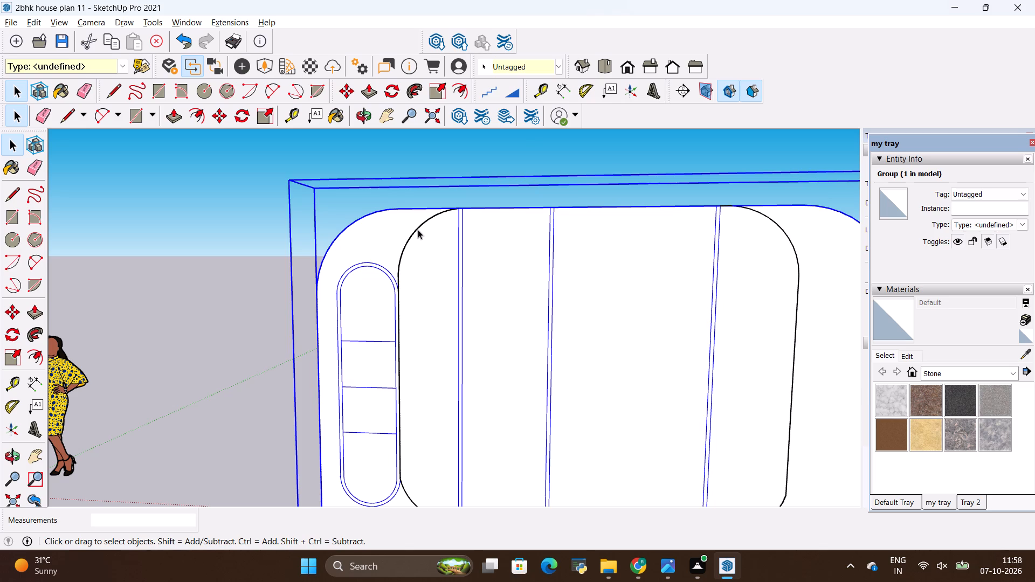
left_click(418, 230)
scroll(418, 230, "down", 4)
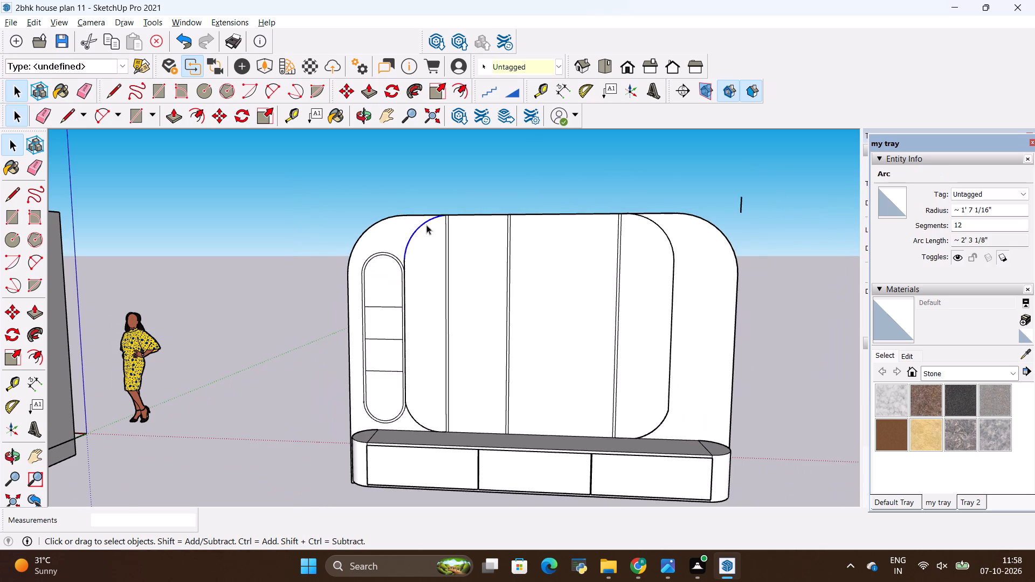
double_click(427, 246)
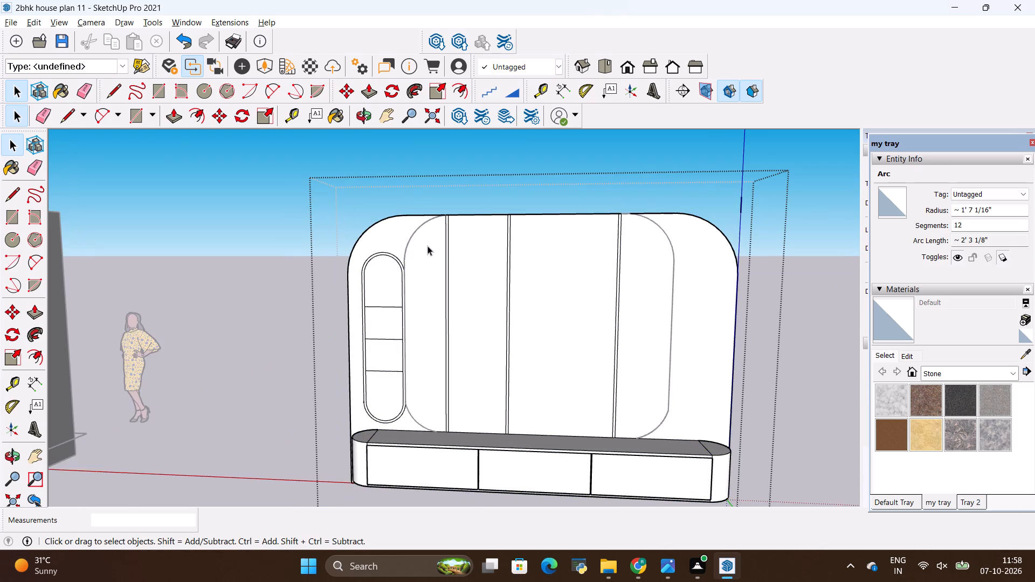
scroll(427, 241, "up", 2)
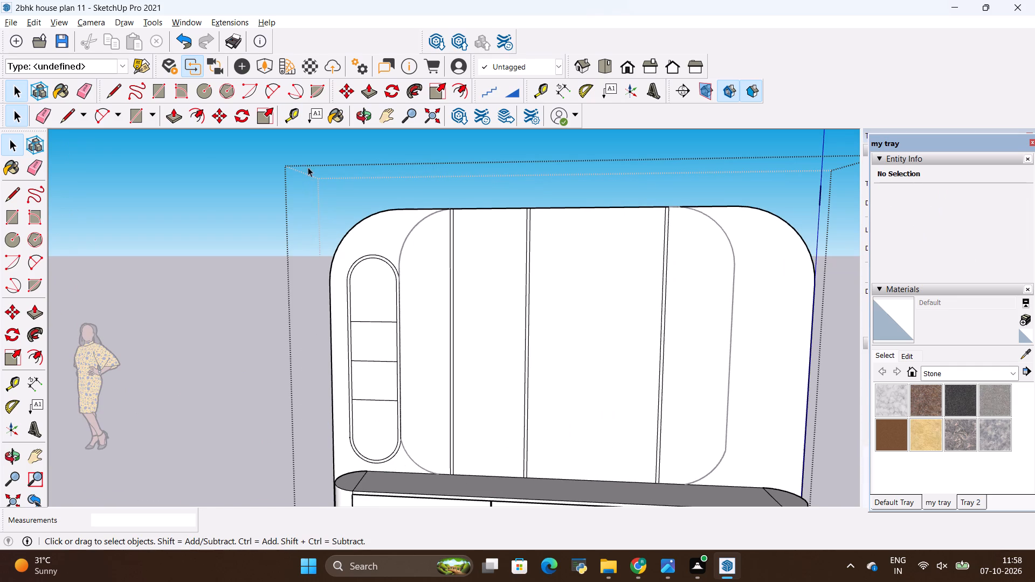
left_click(416, 233)
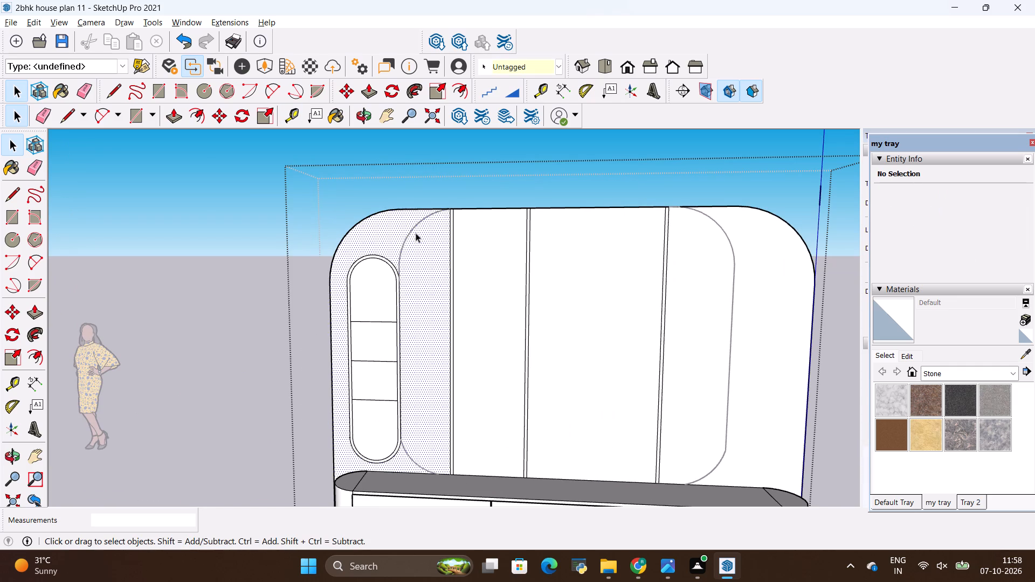
left_click(413, 231)
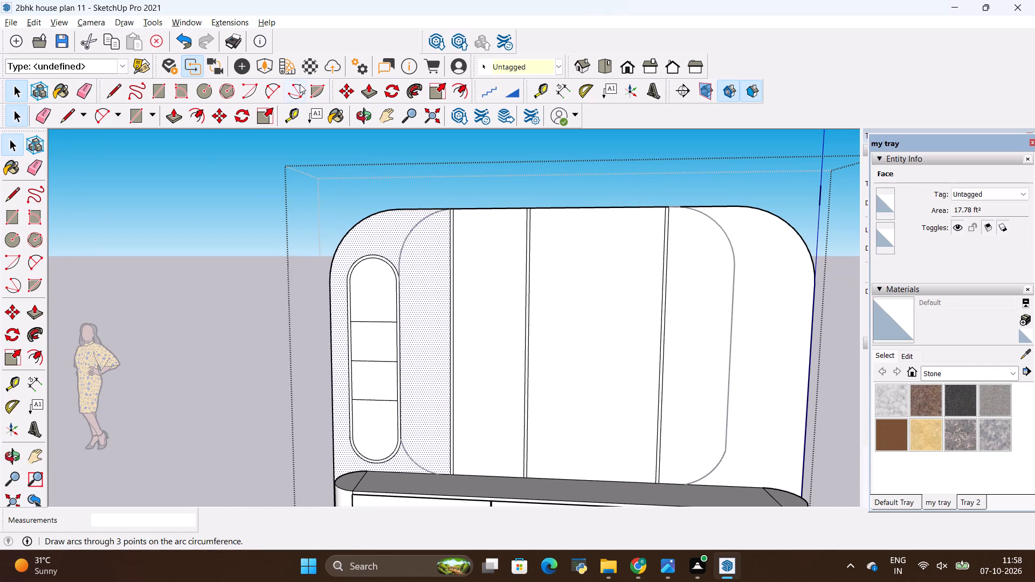
Inside the panel group, draw a 2-point arc from the shelf niche's outer edge to the first strip's top, following the existing rounded corner.
left_click(273, 88)
scroll(367, 189, "up", 6)
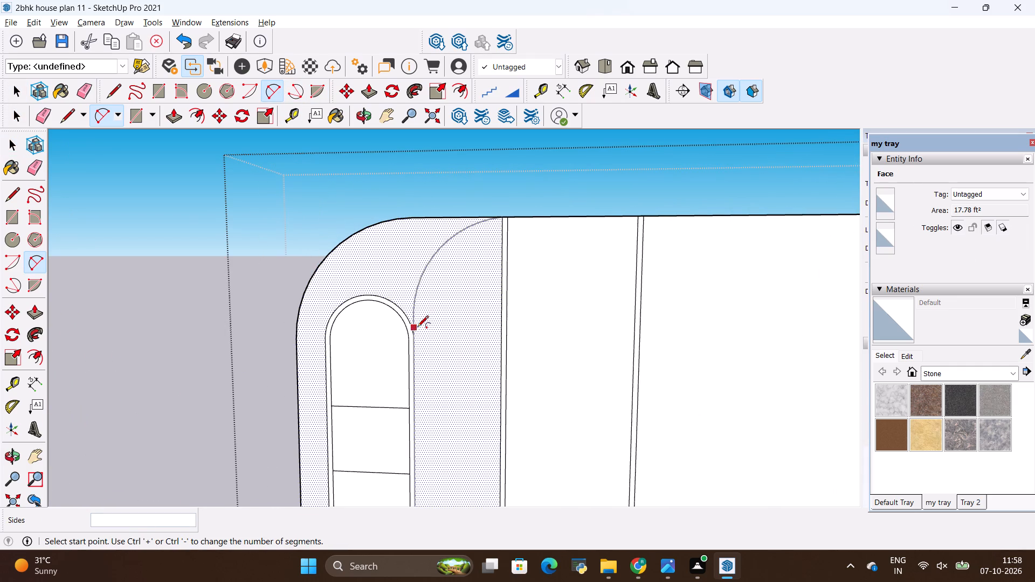
scroll(412, 336, "up", 7)
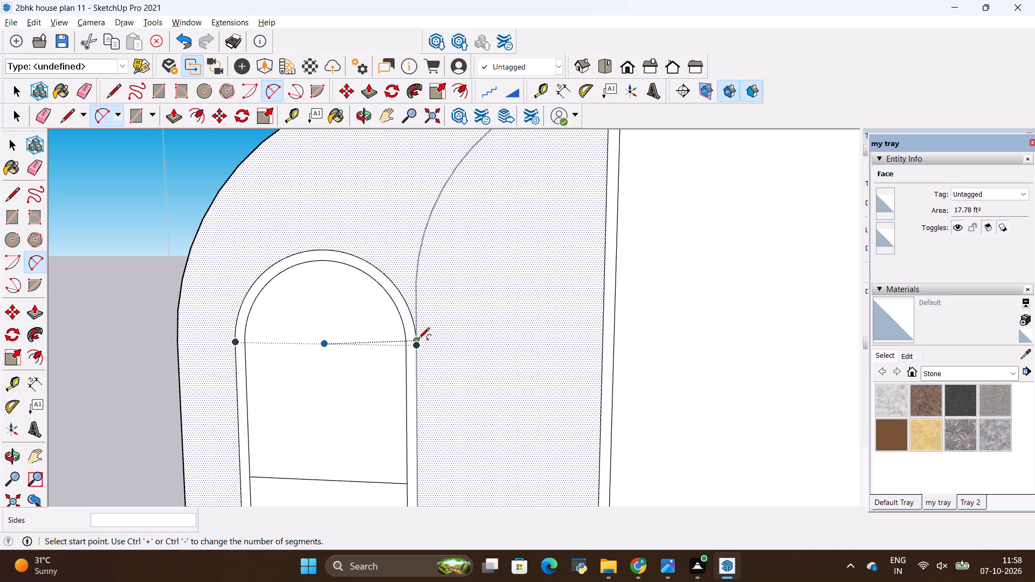
scroll(419, 336, "up", 9)
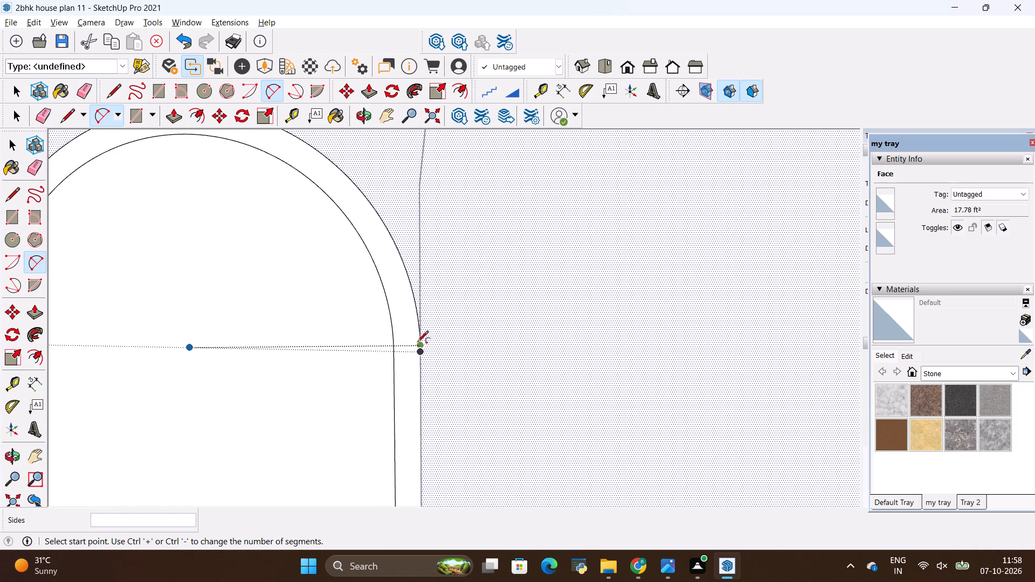
left_click(422, 338)
scroll(413, 348, "down", 15)
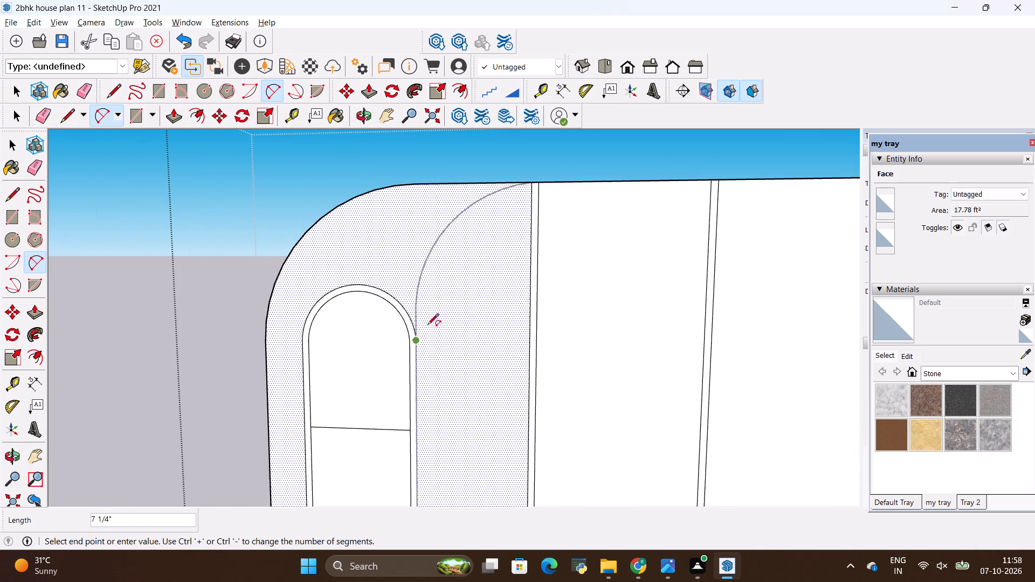
left_click(527, 186)
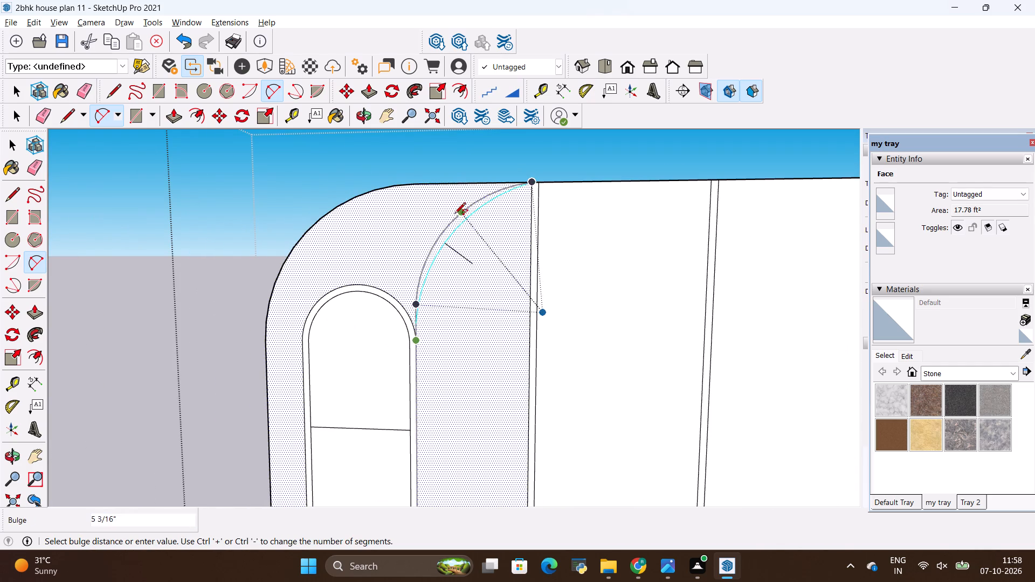
left_click(446, 227)
Retrace the upper corner beyond the third strip with a 2-point arc ending at the strip's top, bulging about 5 7/8".
scroll(298, 258, "down", 3)
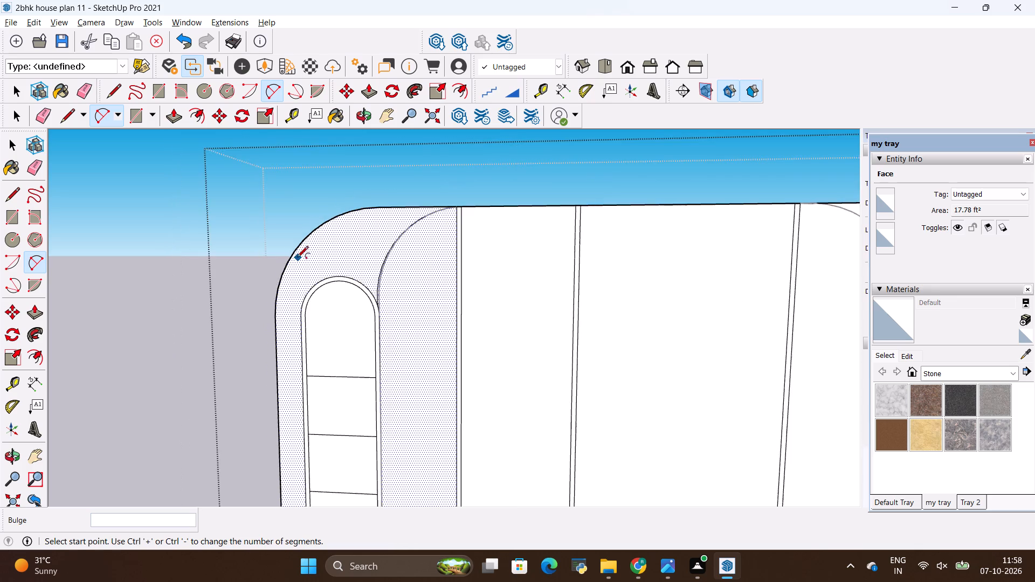
scroll(297, 258, "down", 8)
scroll(599, 233, "up", 2)
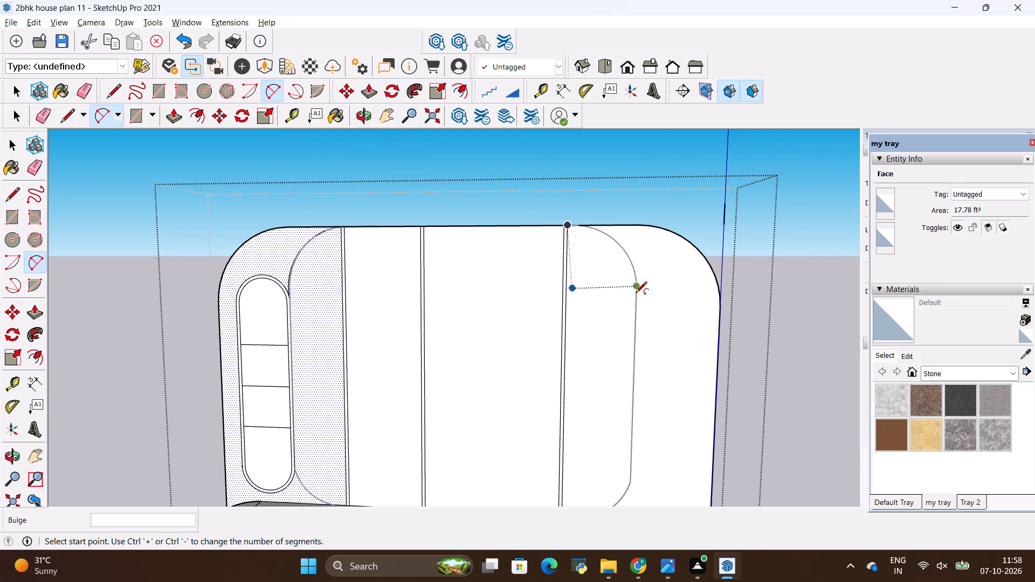
left_click(639, 290)
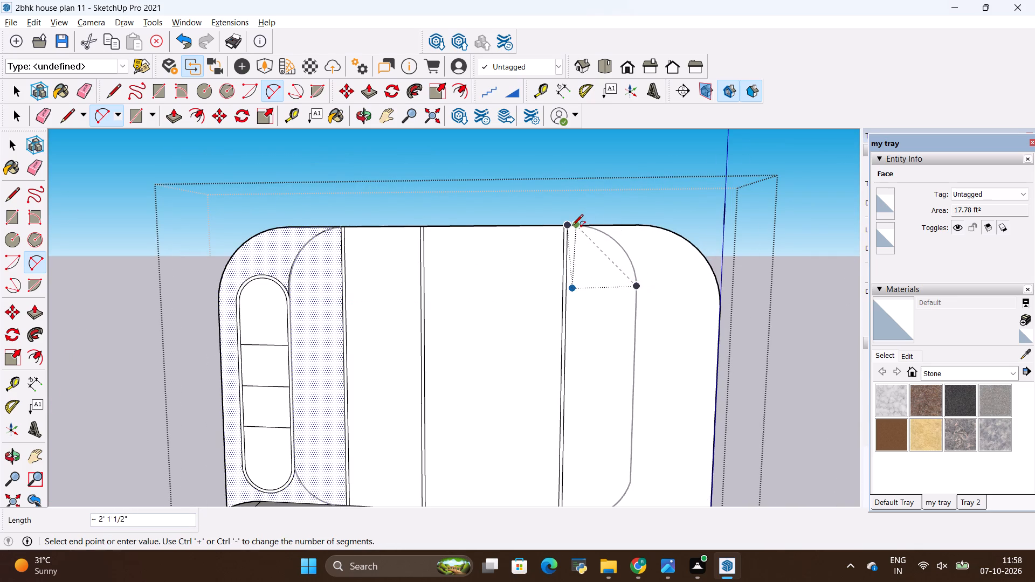
left_click(566, 228)
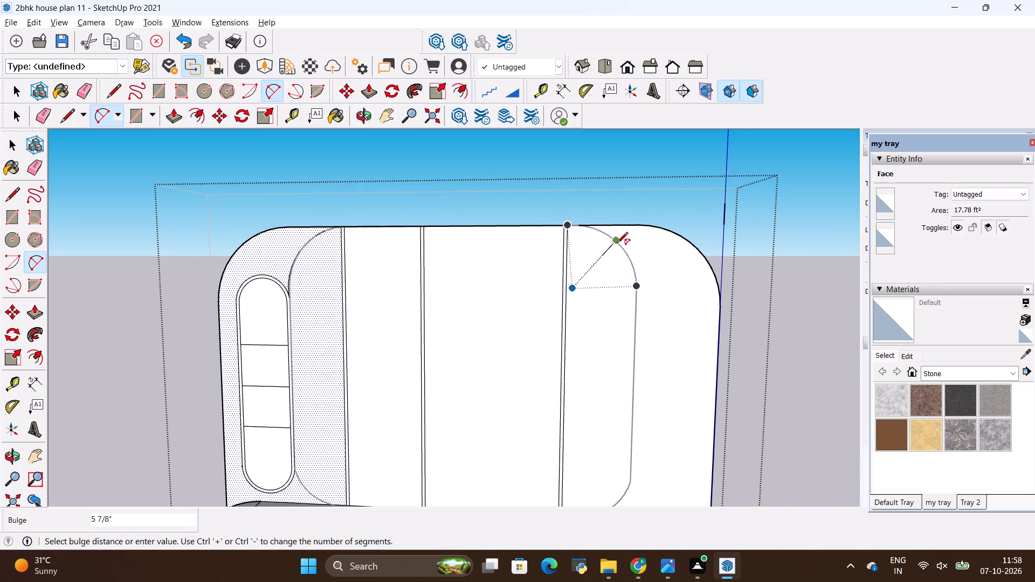
left_click(617, 244)
Retrace the lower corner with a 2-point arc from the third strip's foot to the vertical line's lower end, bulging about 5 1/4".
scroll(537, 226, "down", 10)
scroll(565, 390, "up", 12)
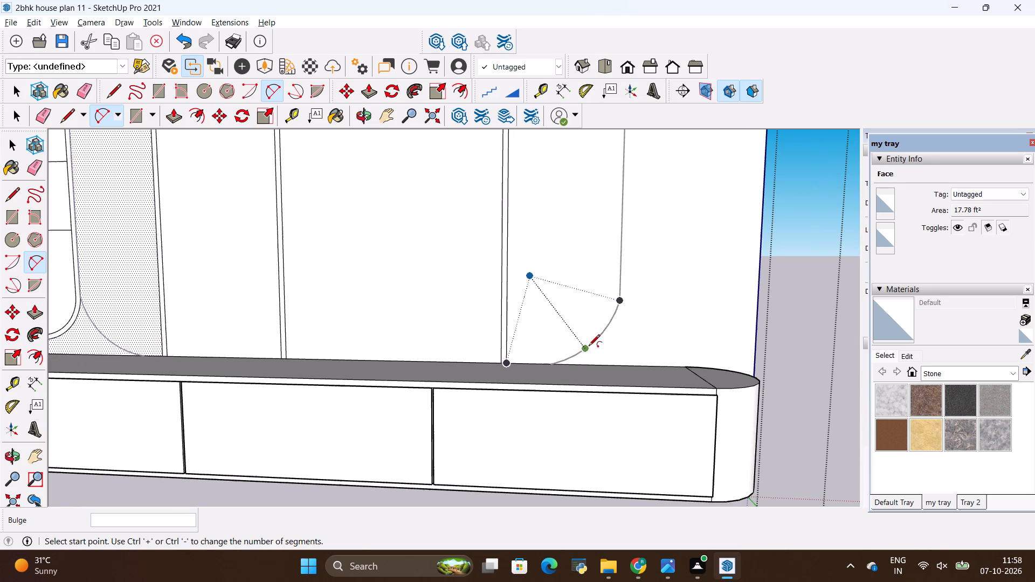
key("space")
left_click(596, 341)
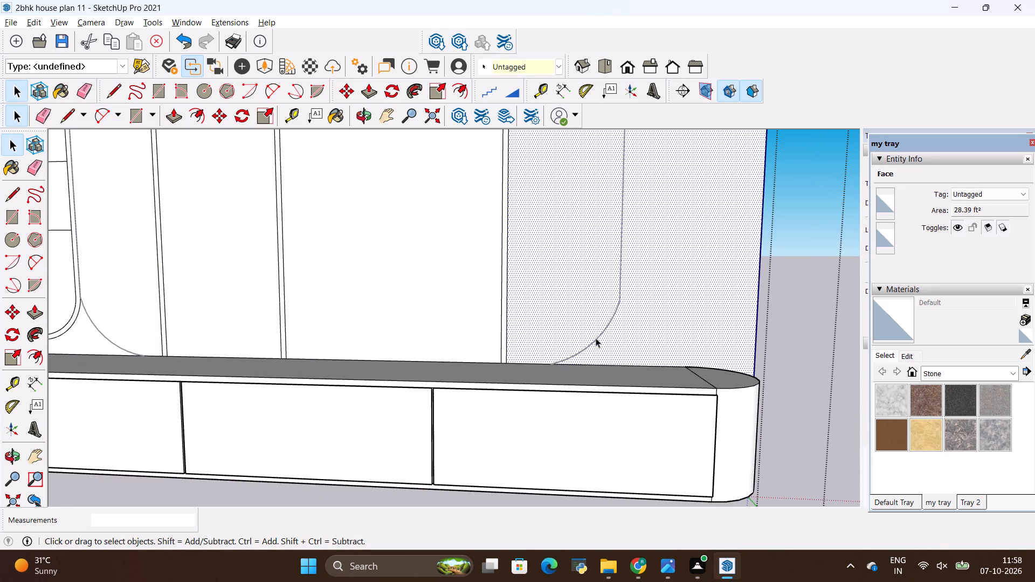
left_click(269, 91)
scroll(501, 299, "up", 3)
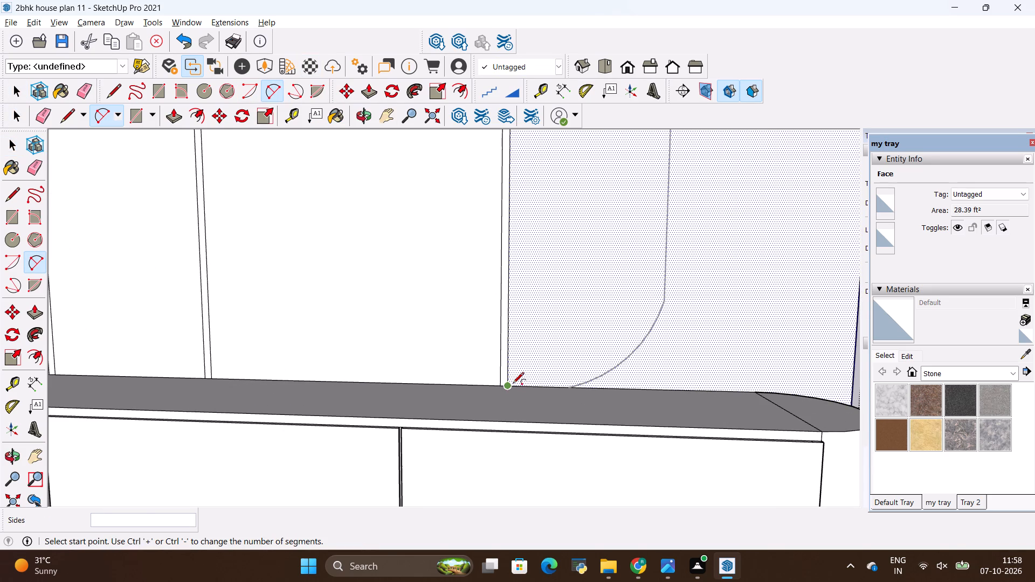
left_click(513, 384)
left_click(663, 305)
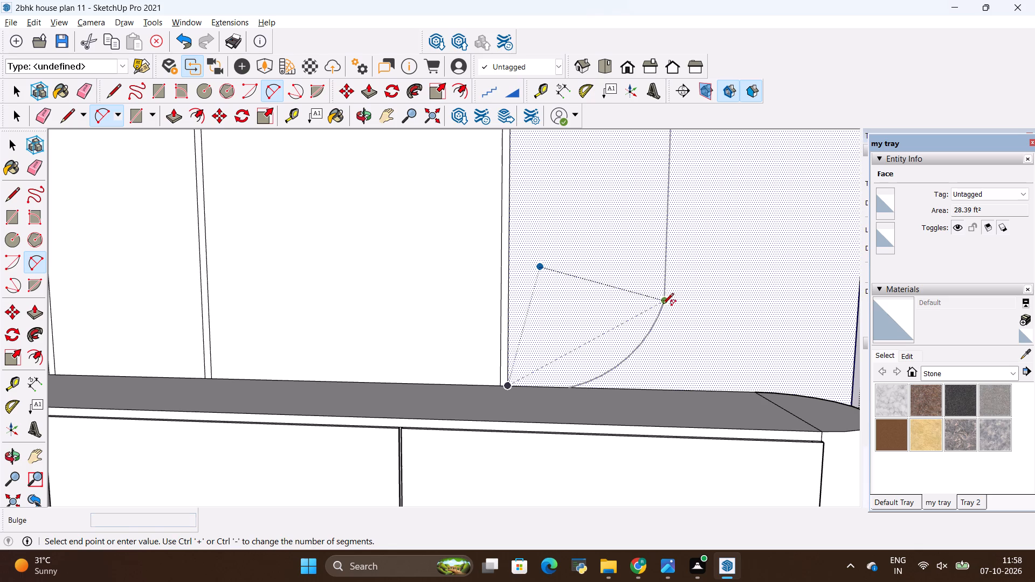
left_click(636, 358)
scroll(714, 292, "down", 3)
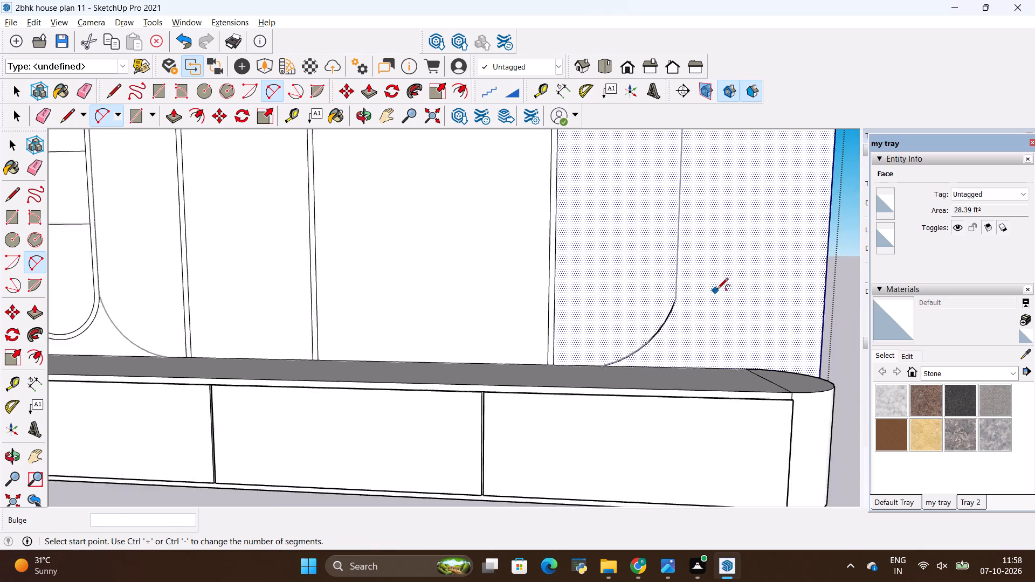
Retrace the lower corner from the shelf niche's side to the first strip's foot with a 2-point arc bulging about 4 1/16", and leave the panel group.
scroll(717, 290, "down", 7)
scroll(386, 300, "up", 5)
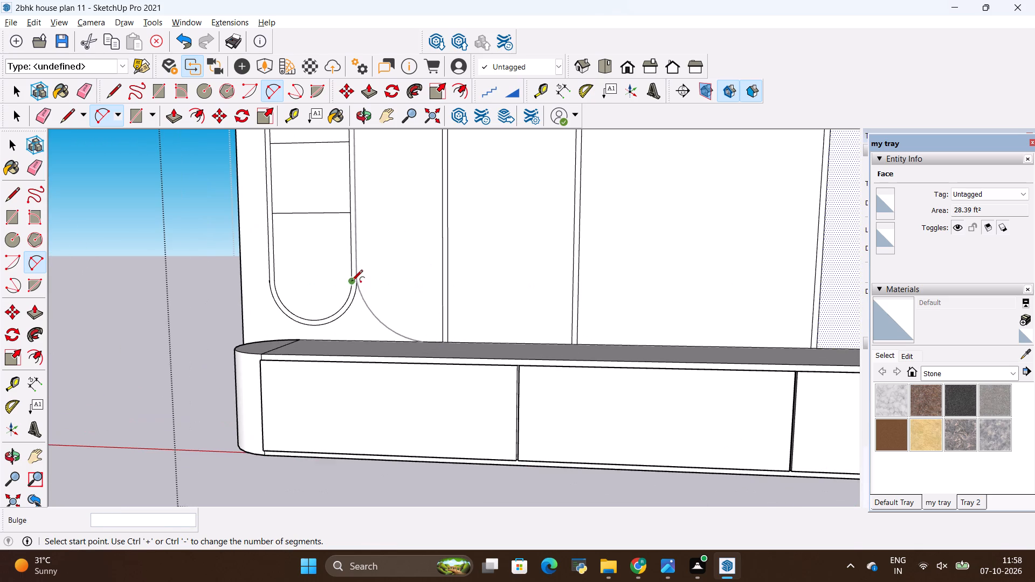
left_click(357, 278)
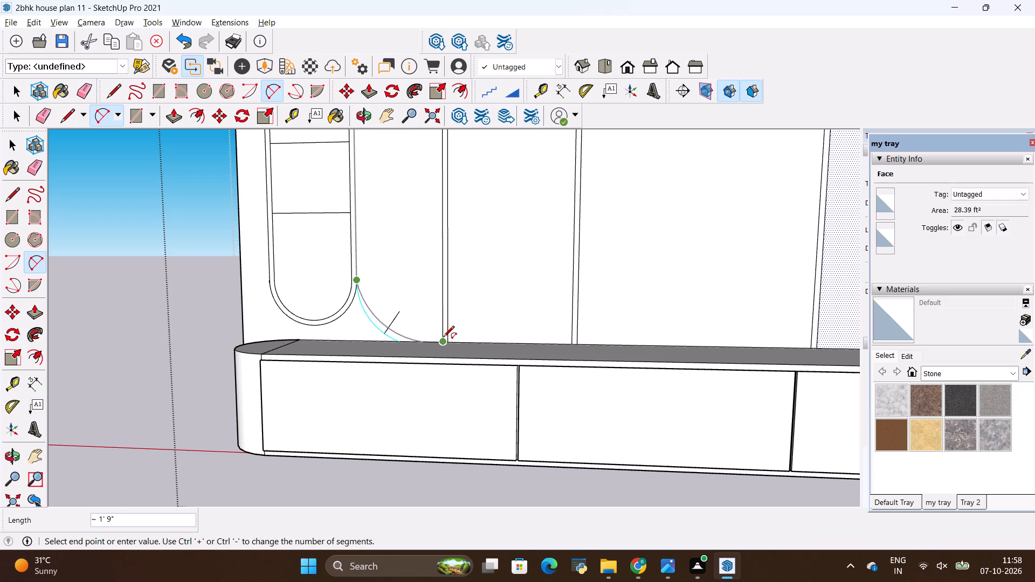
left_click(443, 338)
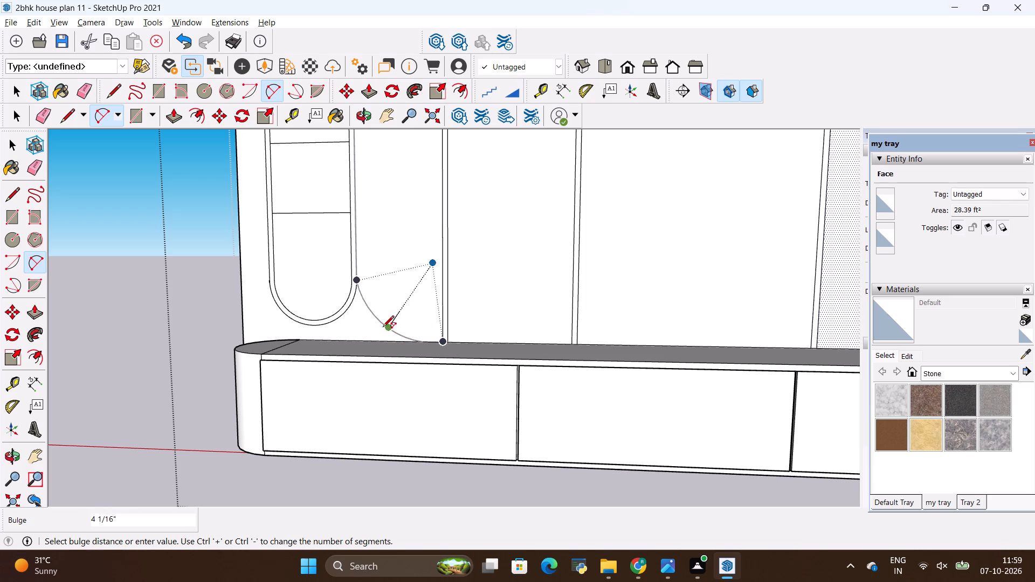
left_click(382, 329)
key("space")
scroll(353, 315, "down", 16)
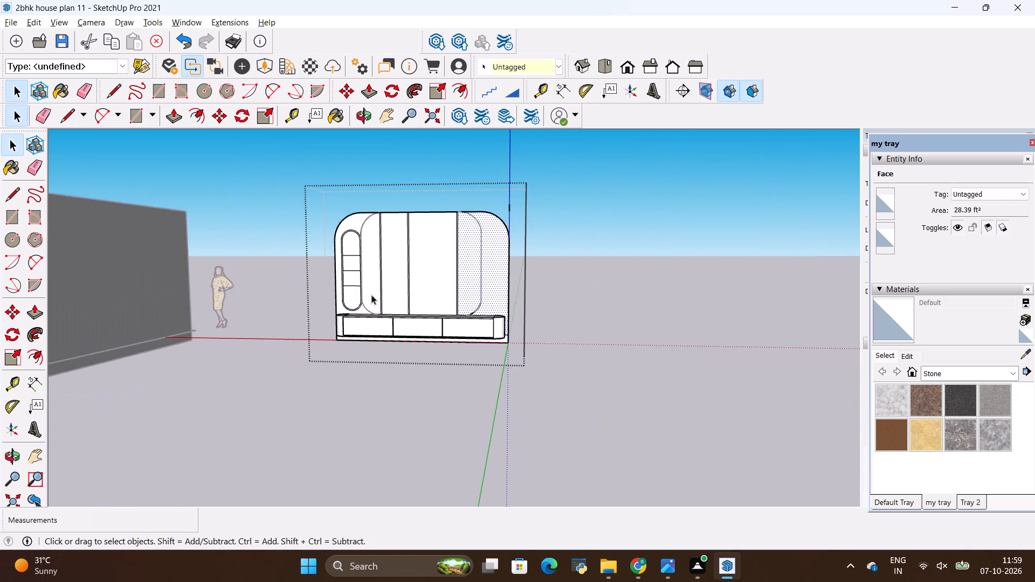
scroll(376, 224, "up", 4)
key("space")
left_click(678, 224)
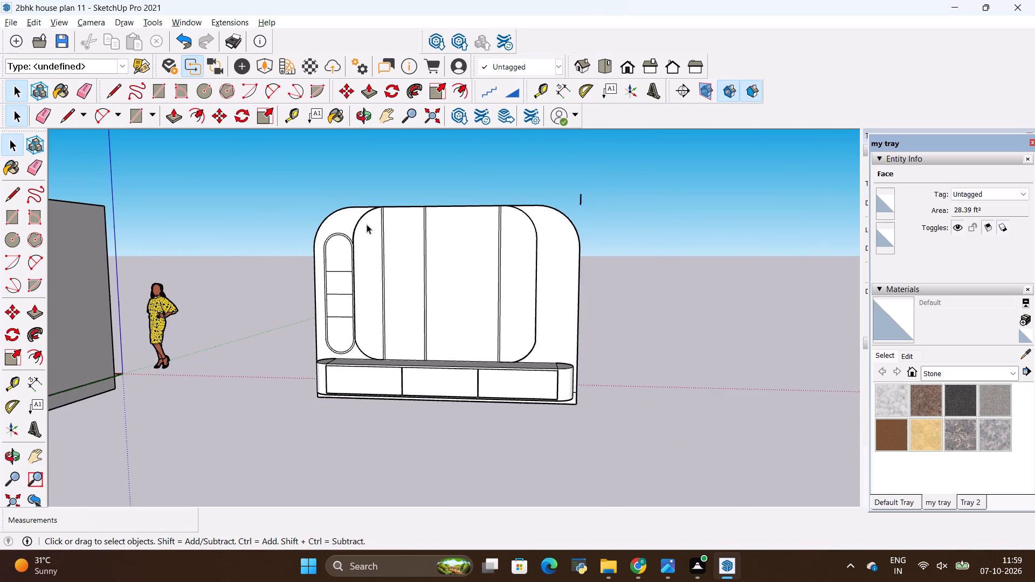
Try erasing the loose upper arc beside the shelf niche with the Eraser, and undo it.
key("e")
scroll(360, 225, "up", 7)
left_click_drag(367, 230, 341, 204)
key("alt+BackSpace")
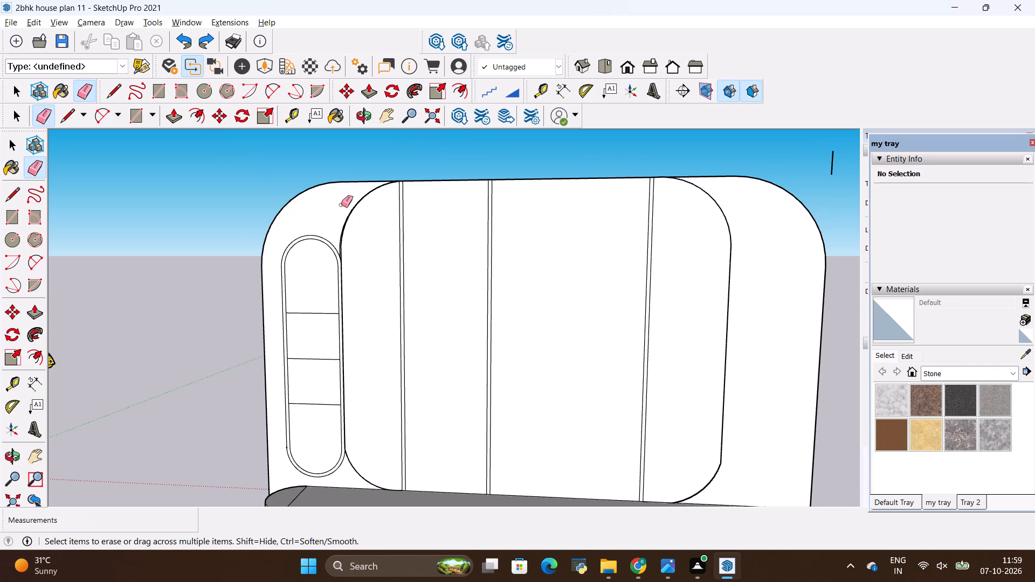
Erase the two original upper corner arcs outside the panel group, beside the shelf niche and beyond the third strip.
scroll(369, 217, "up", 2)
key("space")
left_click(351, 203)
right_click(350, 203)
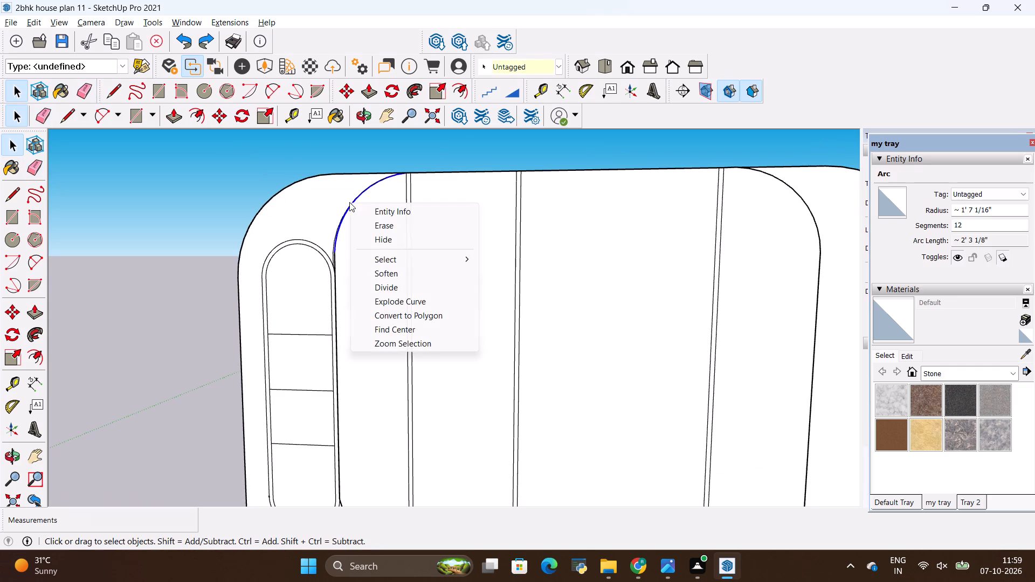
left_click(386, 224)
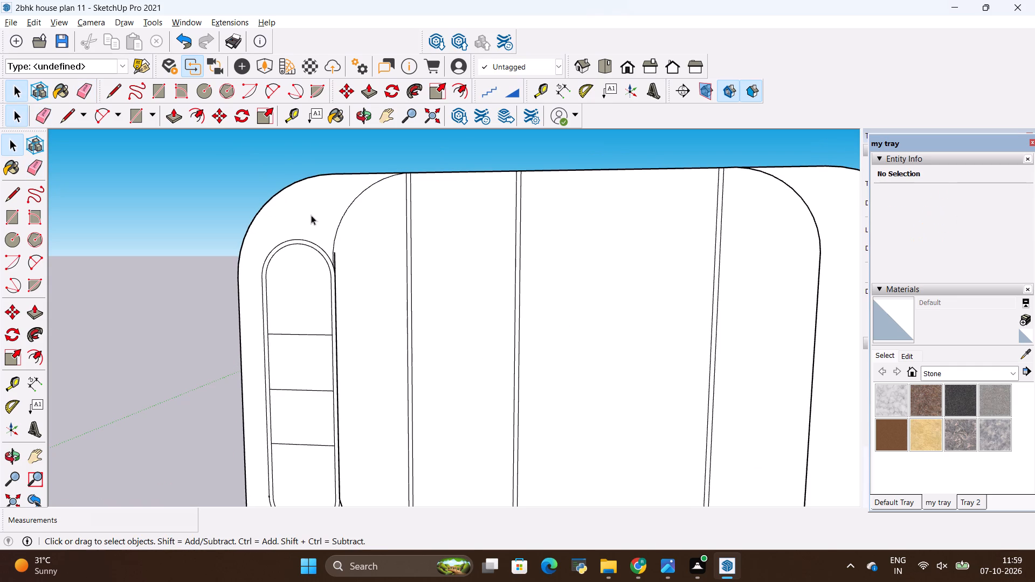
left_click(780, 178)
right_click(779, 177)
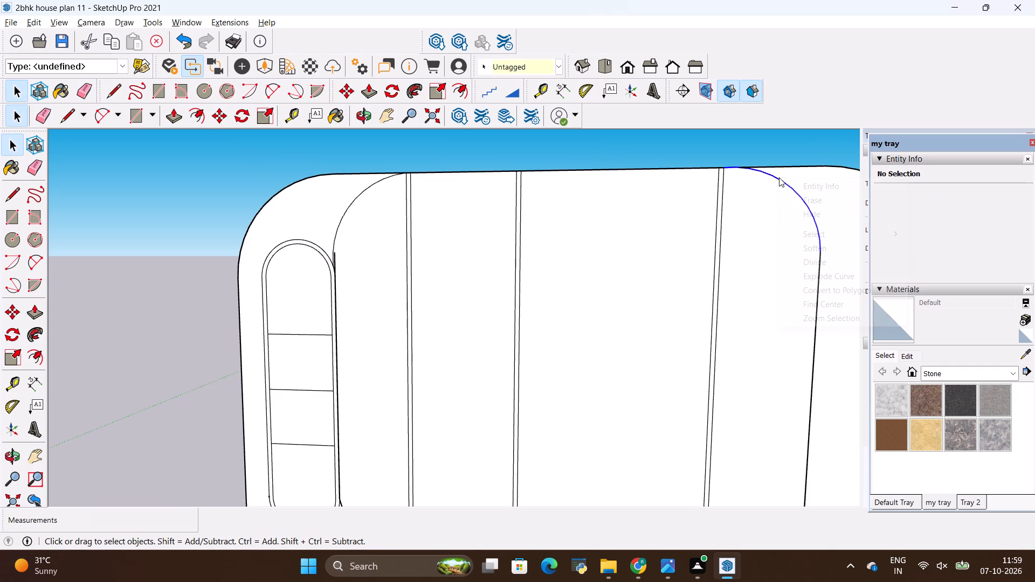
left_click(805, 200)
Erase the original lower corner arc beyond the third strip, outside the panel group.
scroll(669, 198, "down", 9)
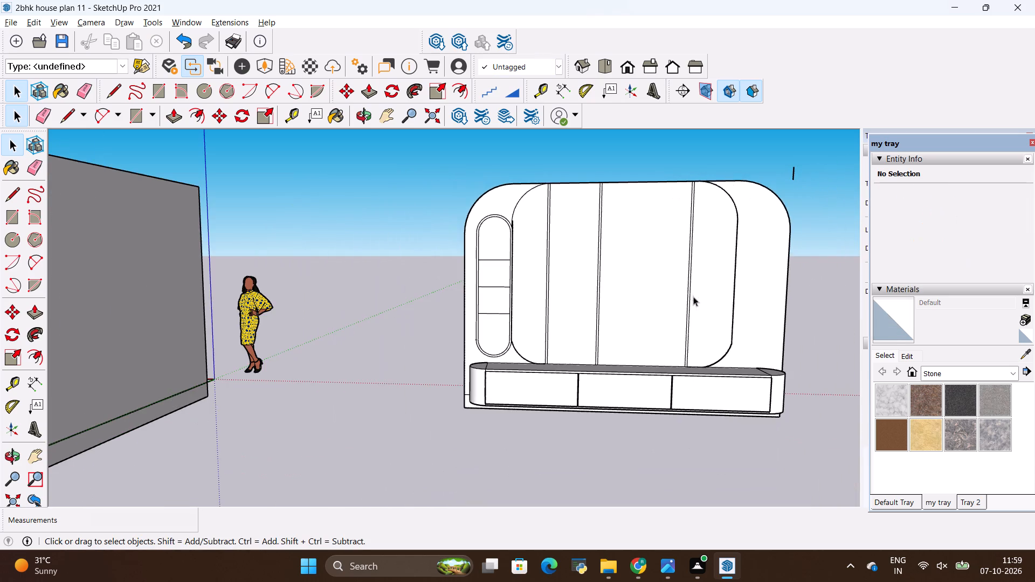
scroll(708, 370, "up", 8)
left_click(723, 335)
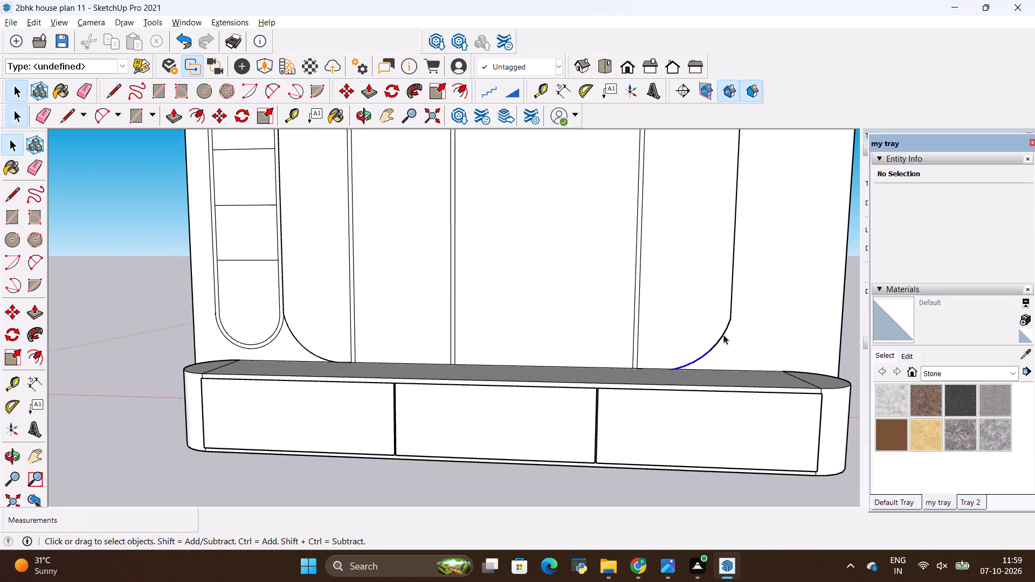
right_click(723, 335)
left_click(738, 355)
scroll(726, 332, "up", 3)
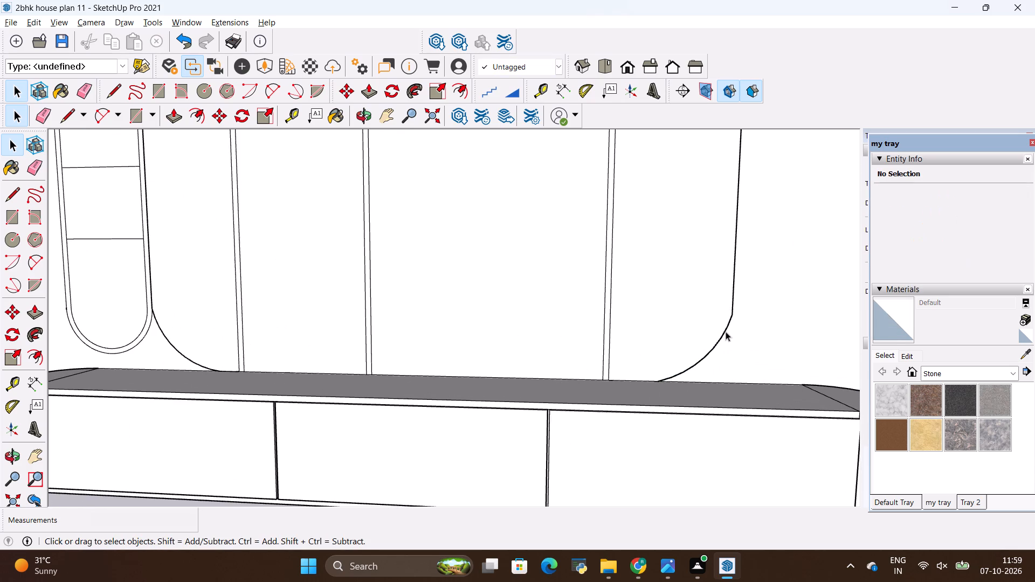
Check around the lower corner beyond the third strip for leftover duplicate lines outside the panel group.
left_click(726, 331)
scroll(724, 330, "down", 4)
key("space")
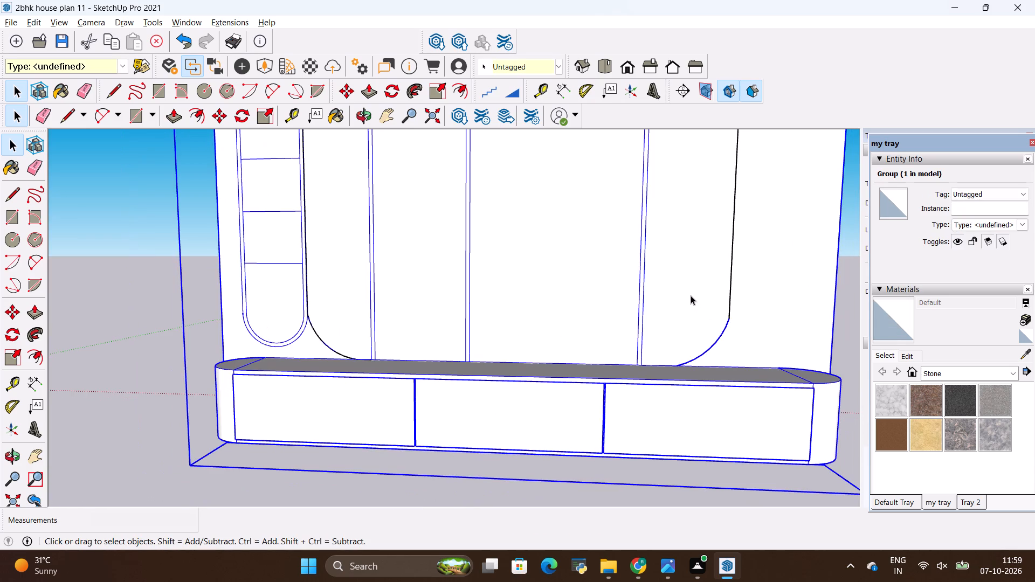
left_click(691, 295)
key("space")
left_click(699, 290)
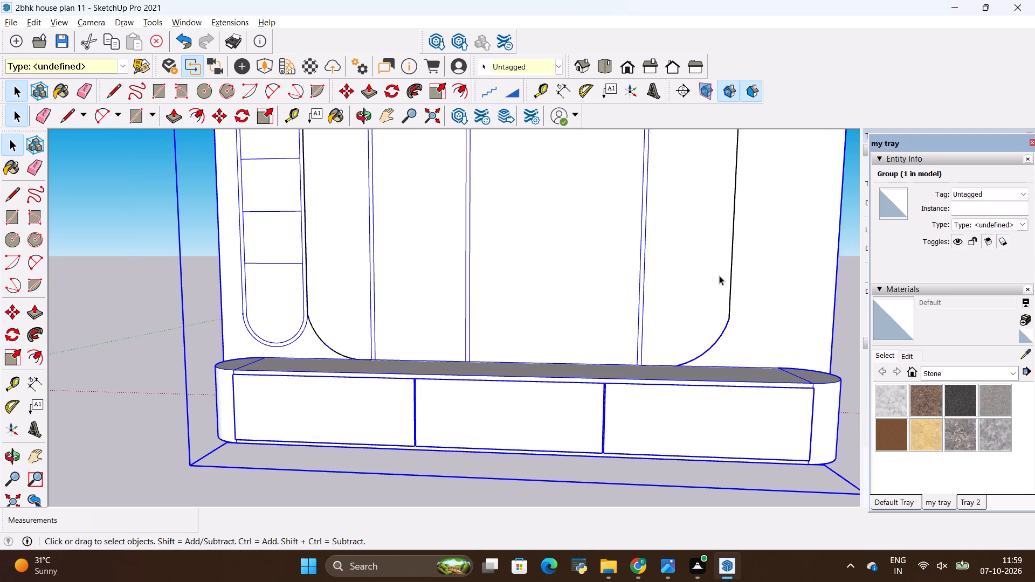
left_click(729, 272)
scroll(727, 273, "down", 6)
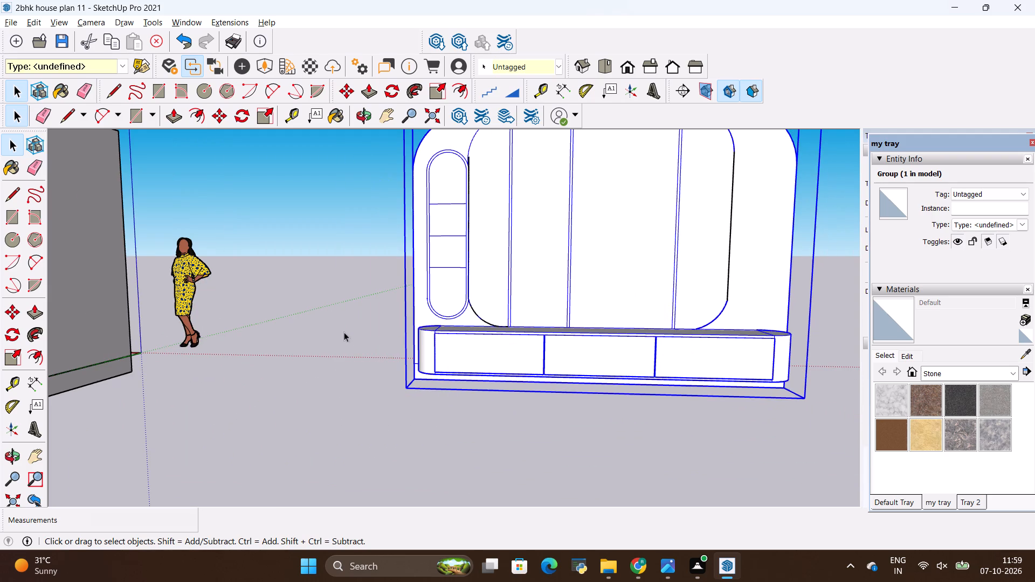
left_click(344, 331)
scroll(689, 271, "up", 3)
scroll(360, 334, "up", 1)
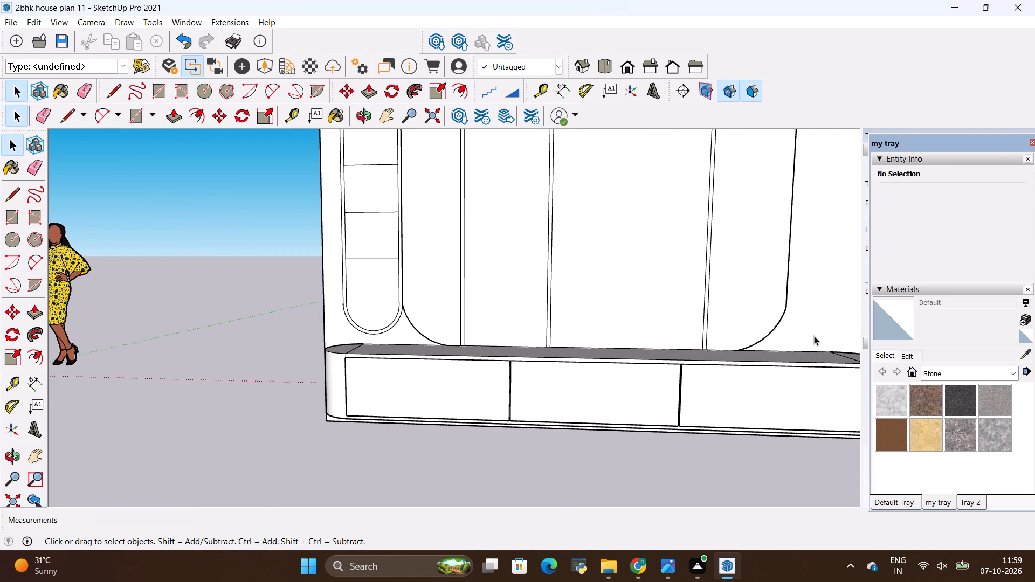
left_click(777, 322)
Erase the original lower corner arc between the shelf niche and the first strip, outside the panel group.
left_click(418, 331)
right_click(418, 332)
left_click(453, 352)
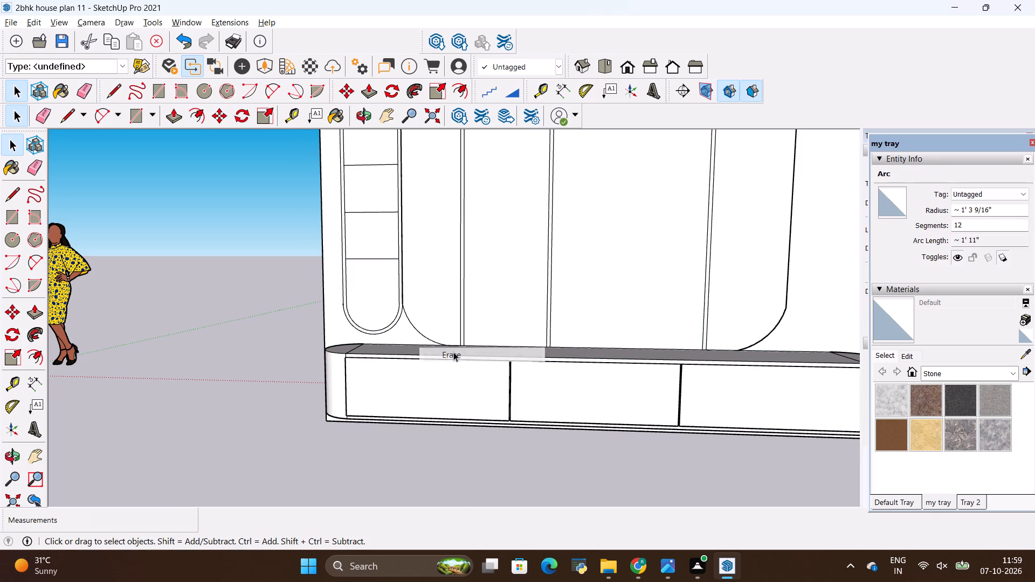
left_click(426, 336)
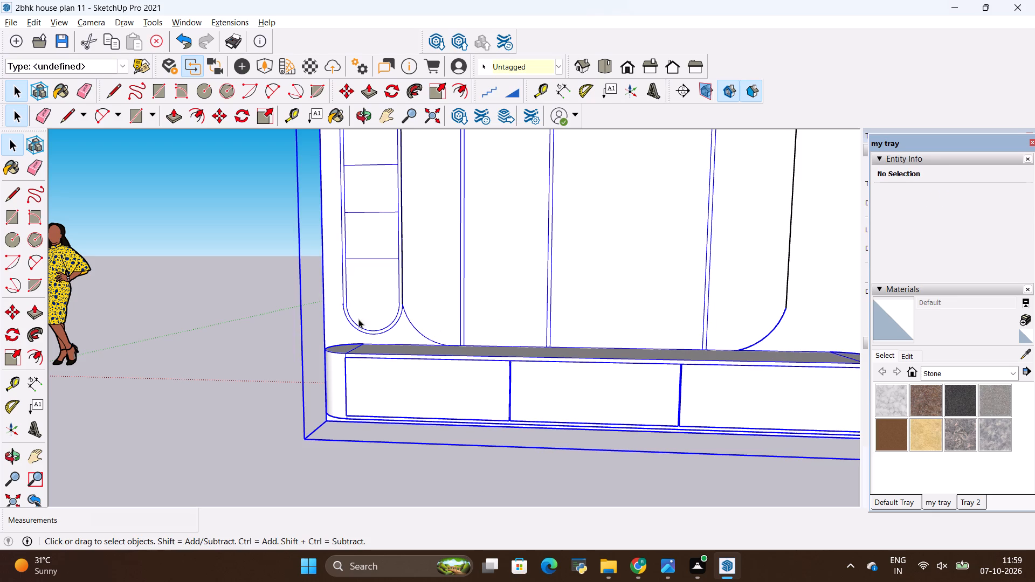
left_click(197, 301)
Inside the panel group, draw a 5' line joining the lower and upper corner arcs beyond the third strip.
scroll(368, 283, "down", 5)
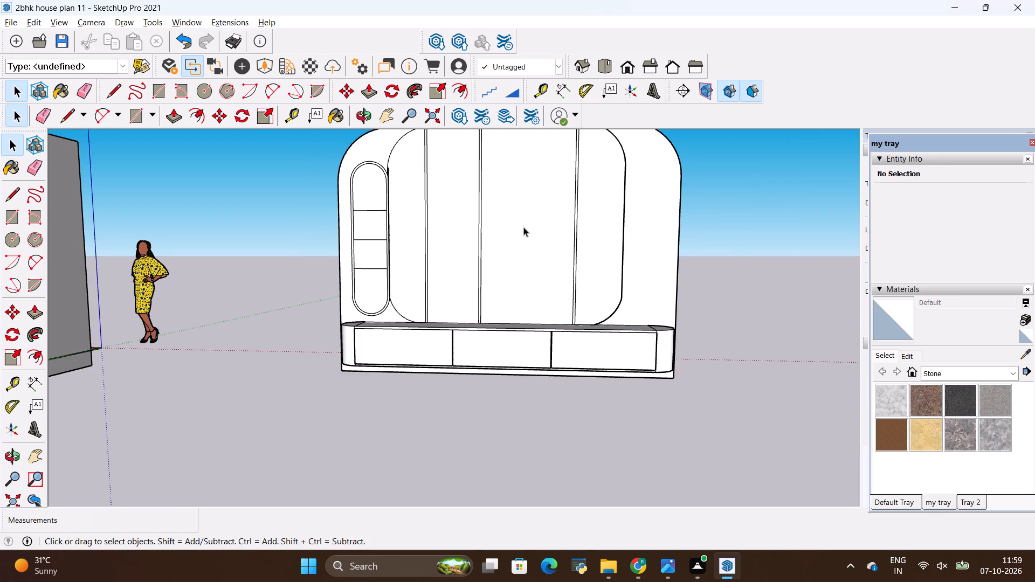
double_click(523, 227)
left_click(618, 260)
scroll(618, 289, "up", 4)
scroll(624, 299, "up", 20)
scroll(624, 299, "up", 2)
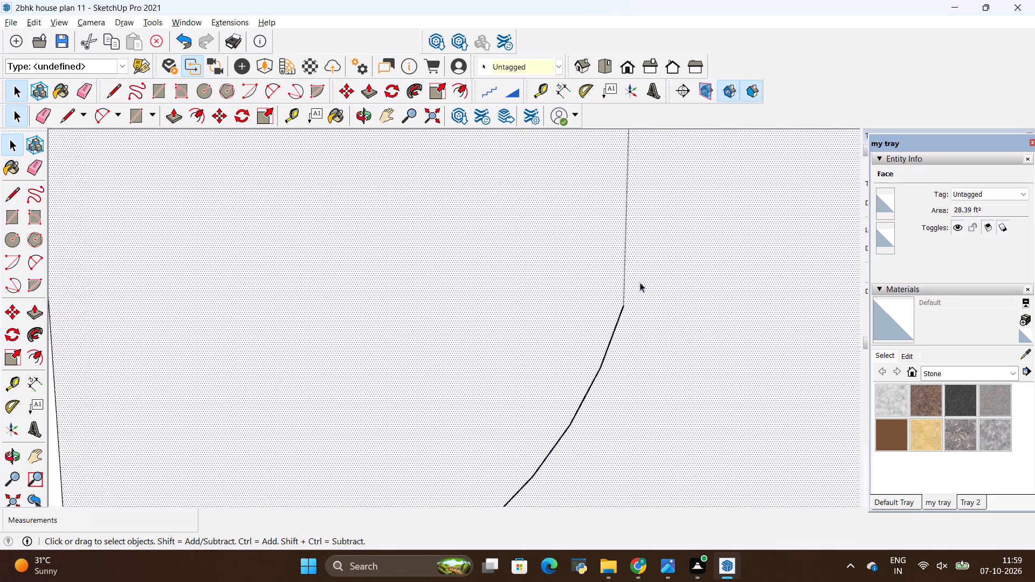
scroll(640, 282, "up", 18)
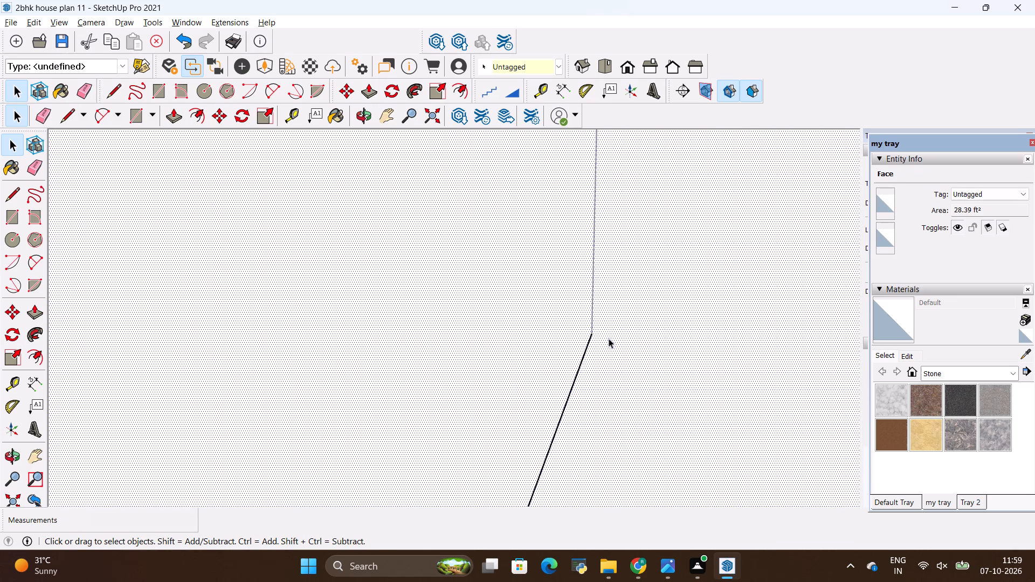
key("l")
left_click(593, 339)
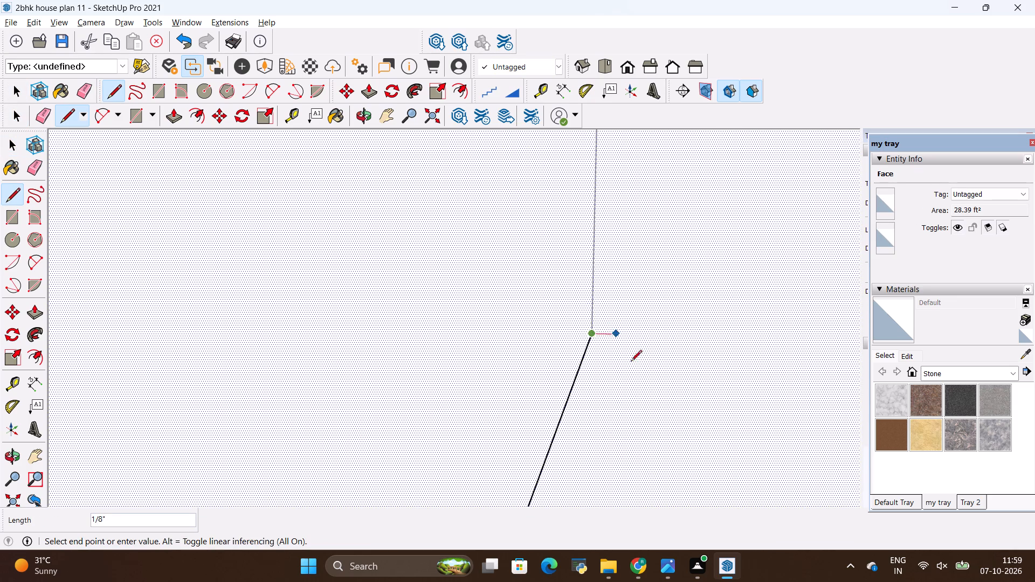
scroll(632, 368, "down", 20)
scroll(632, 368, "down", 20)
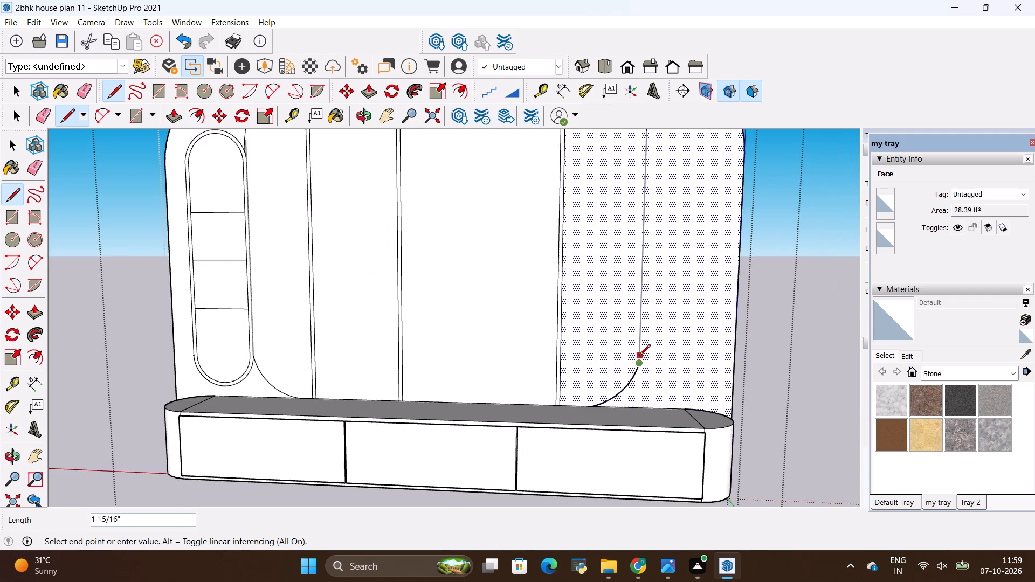
scroll(639, 356, "down", 14)
scroll(648, 251, "up", 8)
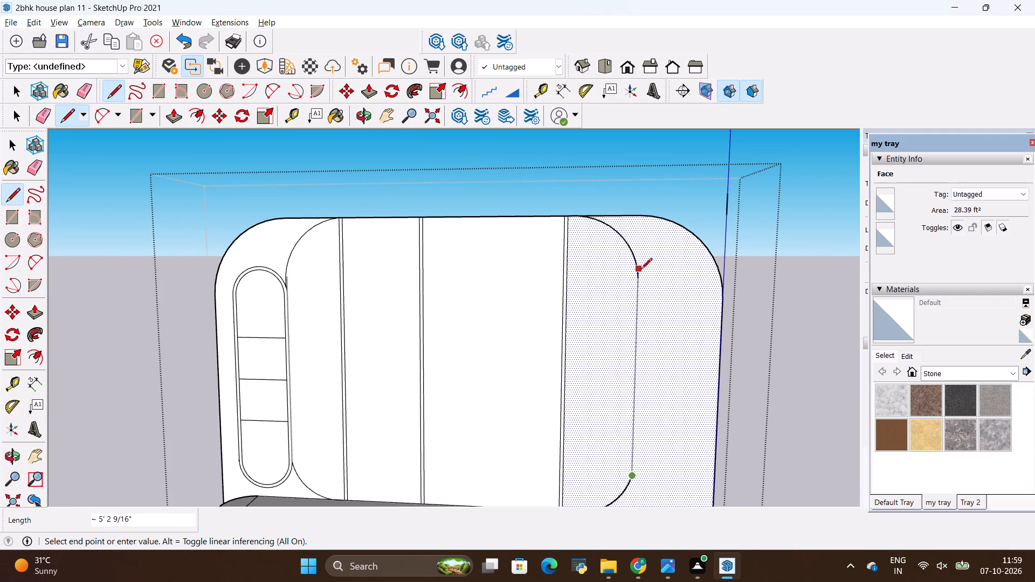
left_click(636, 275)
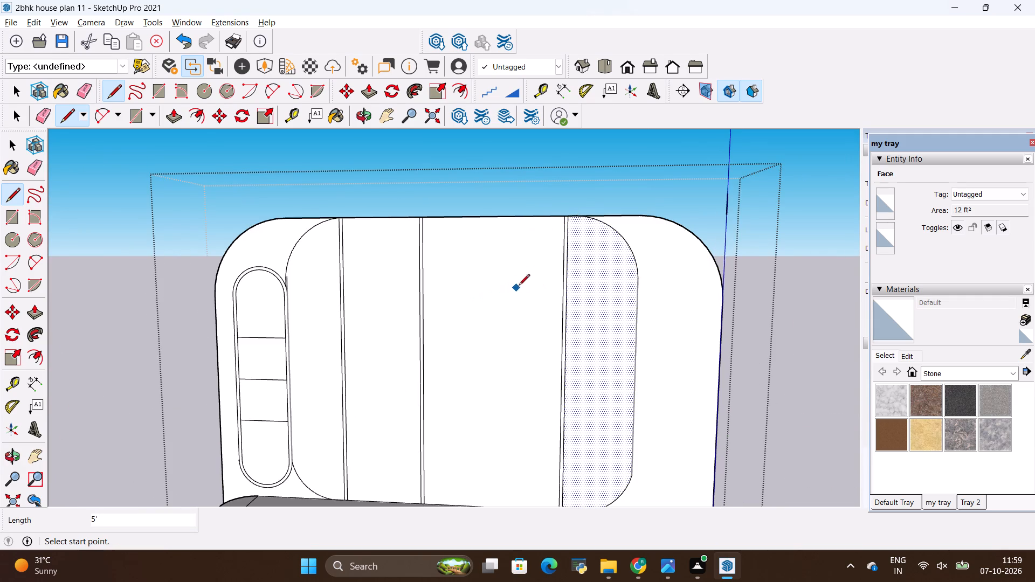
Select the back panel's faces one after another to check that the strips and rounded outline divide them.
key("space")
left_click(539, 254)
left_click(685, 260)
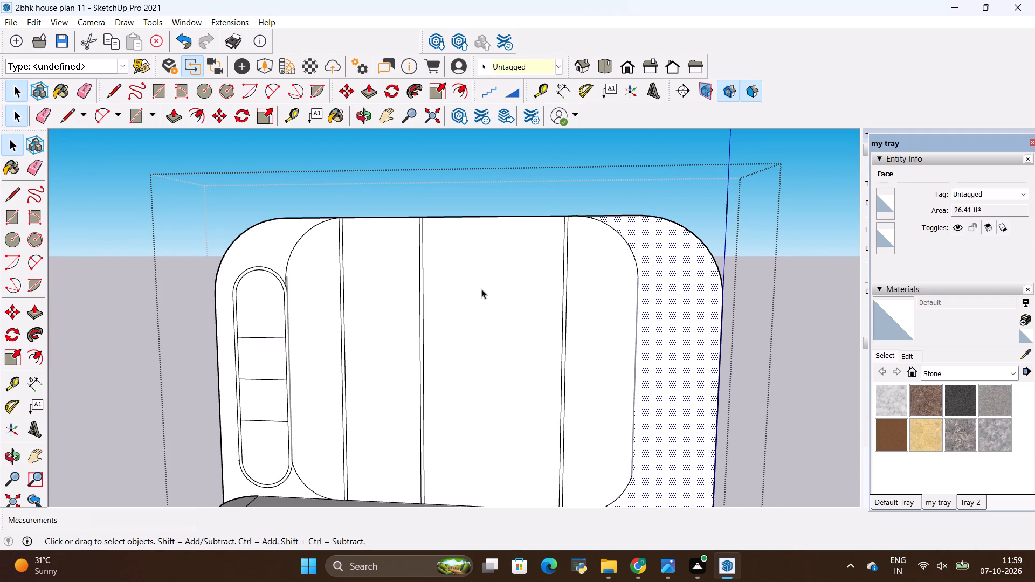
left_click(396, 297)
left_click(301, 304)
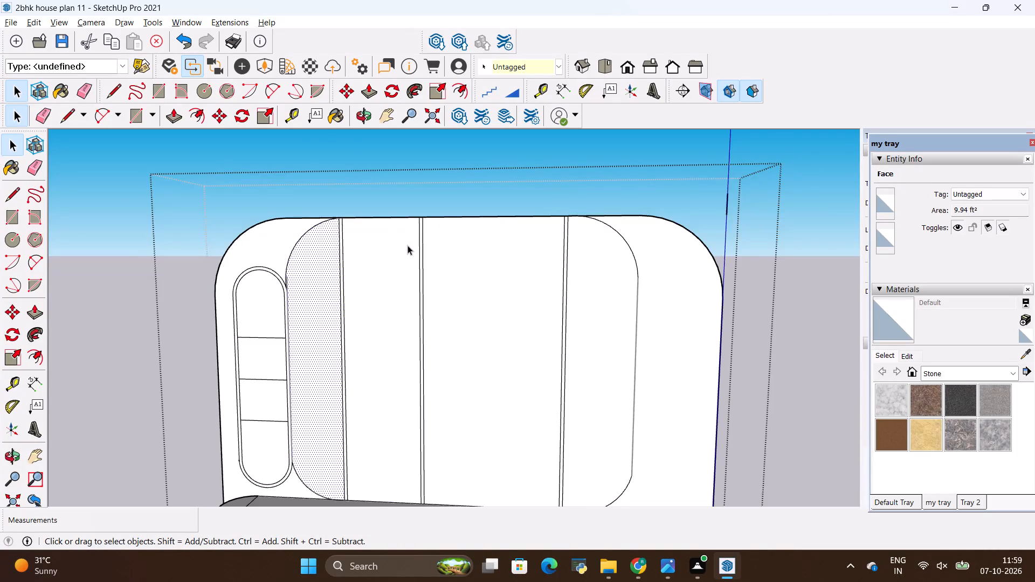
scroll(410, 240, "up", 4)
scroll(318, 242, "up", 4)
scroll(253, 130, "up", 2)
scroll(348, 288, "up", 2)
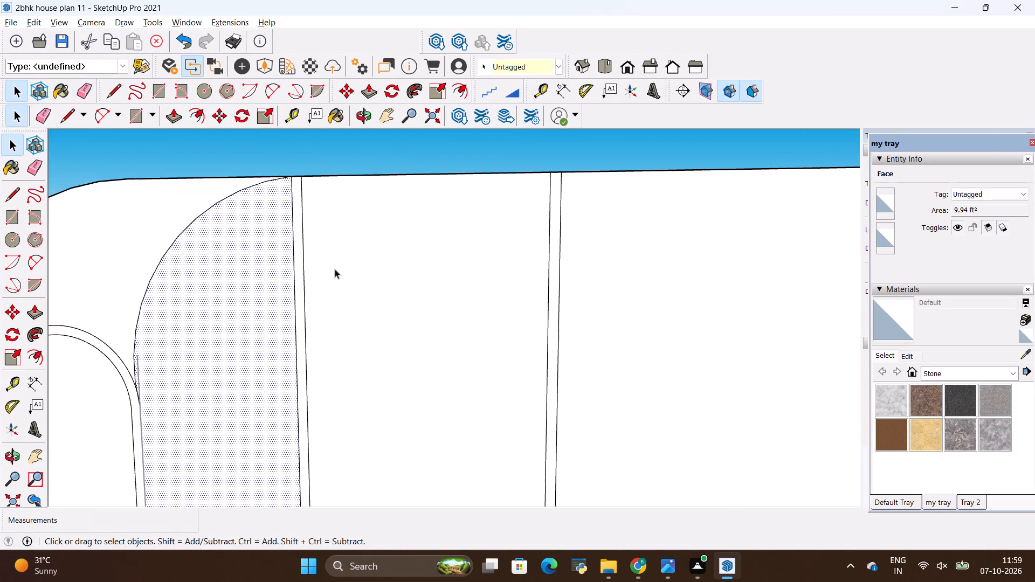
left_click(333, 258)
left_click(594, 217)
scroll(528, 181, "down", 9)
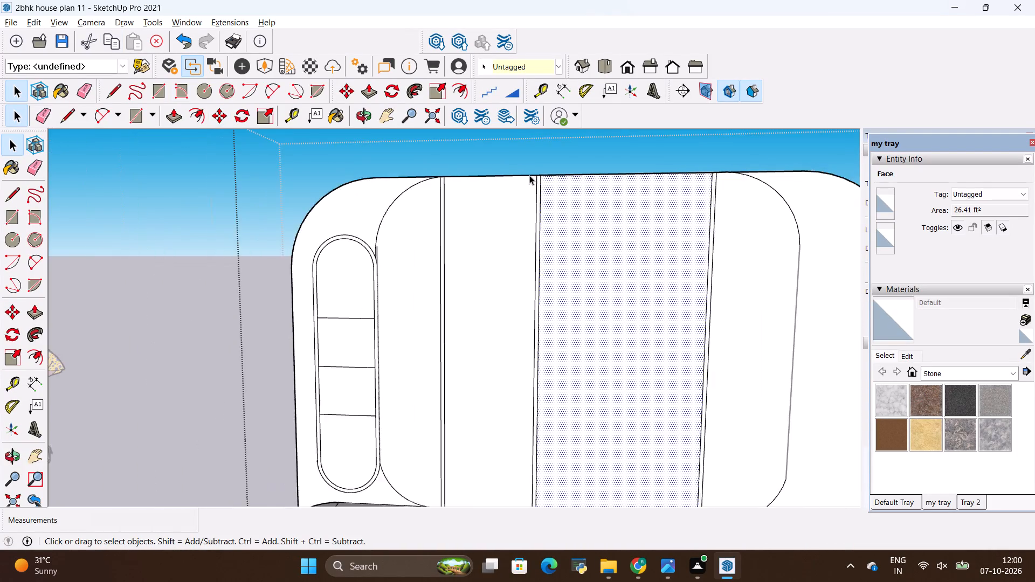
scroll(529, 175, "down", 8)
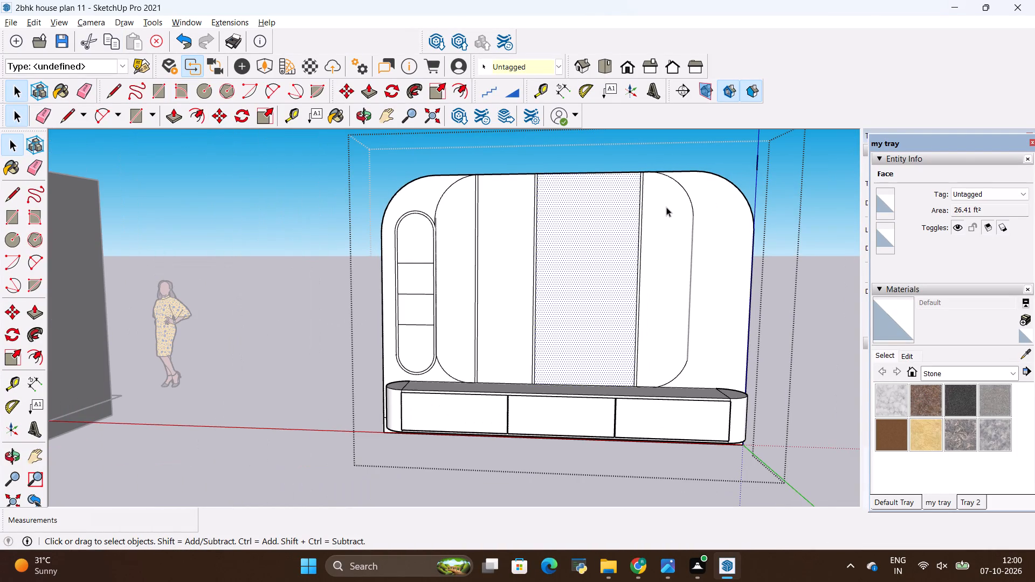
Switch to the reference photo and compare its TV unit's shelf niche and back panel with the model.
key("alt+Tab")
key("alt+Tab")
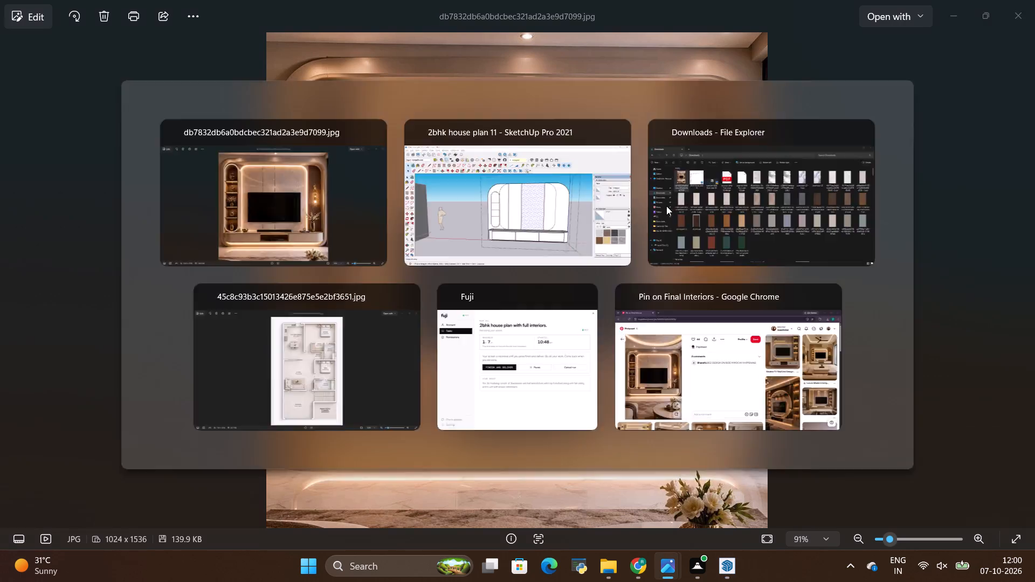
scroll(402, 241, "up", 7)
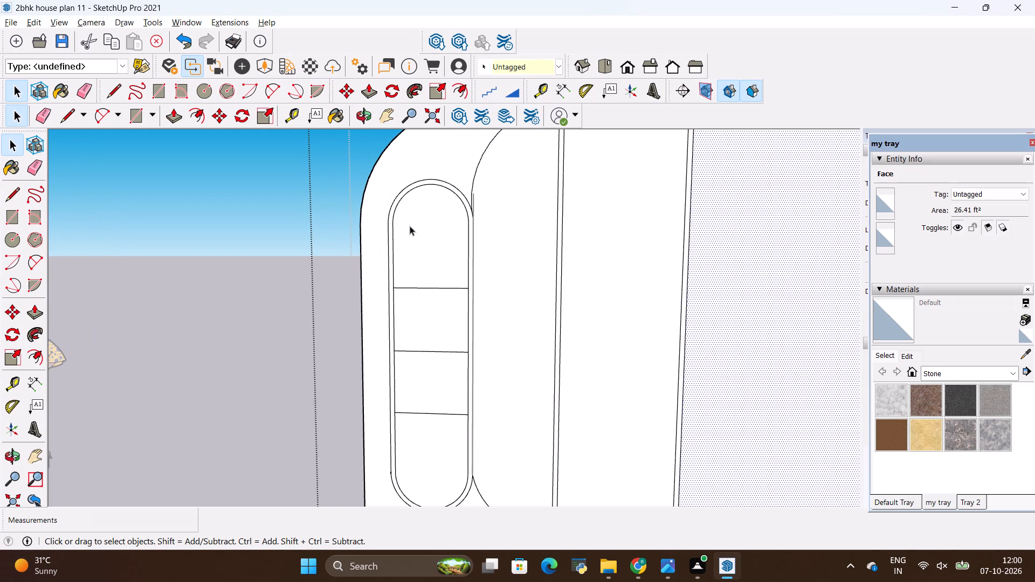
key("alt+Tab")
scroll(420, 216, "down", 2)
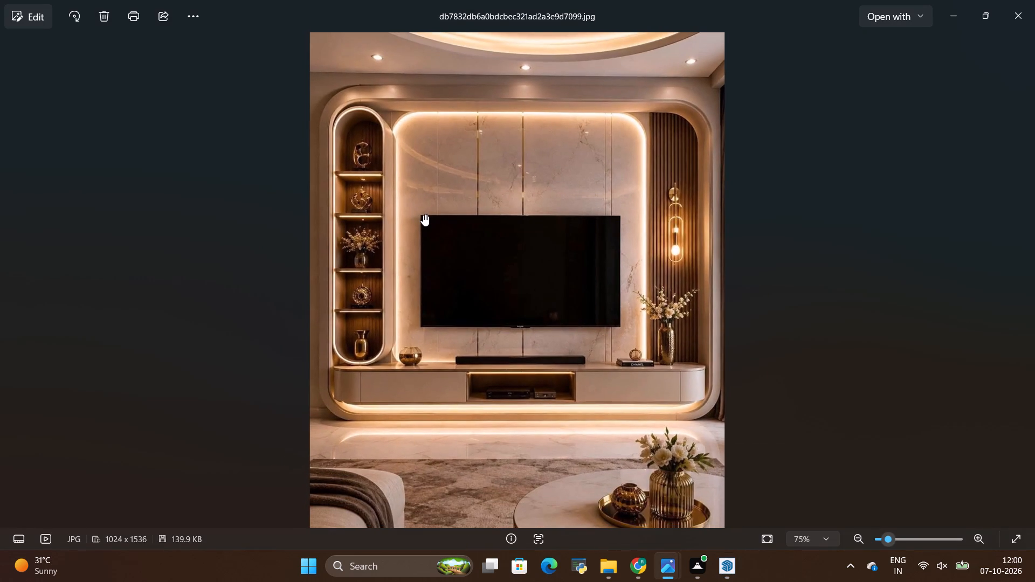
key("alt+Tab")
scroll(525, 160, "down", 8)
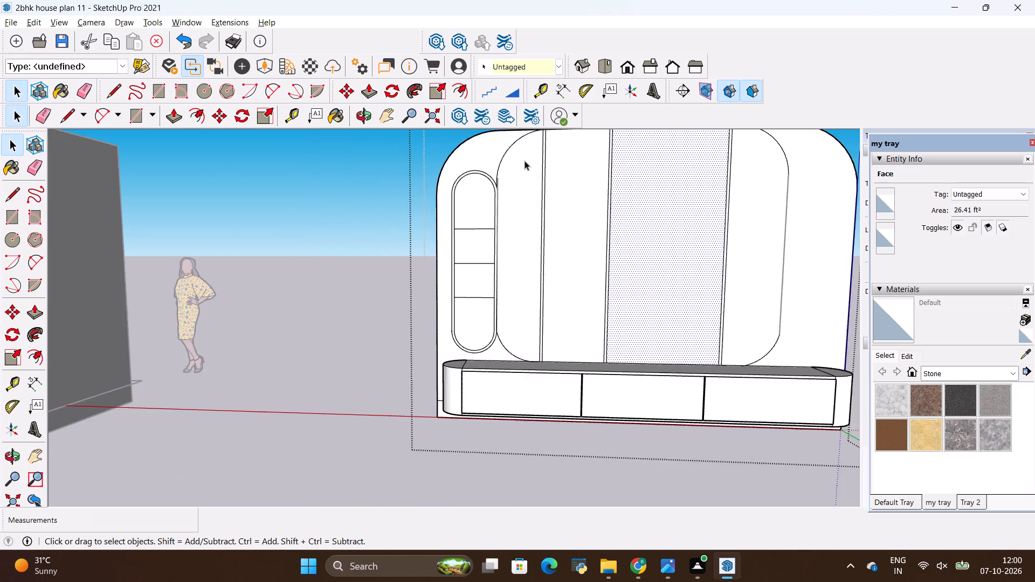
Compare the model's back panel and shelf niche with the reference photo's upper panel, strips and rounded outline.
scroll(525, 161, "down", 4)
scroll(587, 140, "up", 6)
middle_click_drag(626, 150, 638, 197)
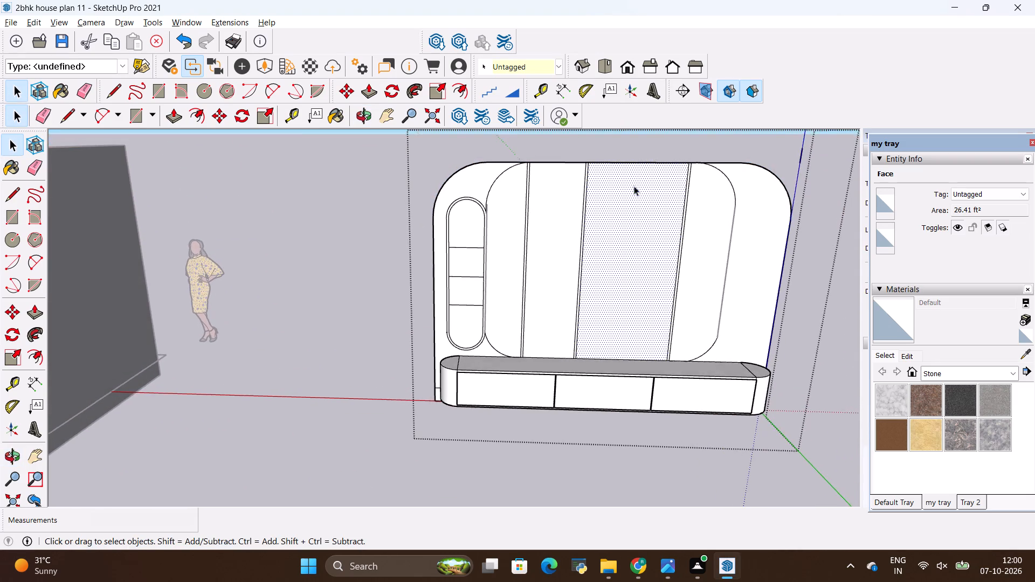
scroll(623, 167, "up", 4)
key("alt+Tab")
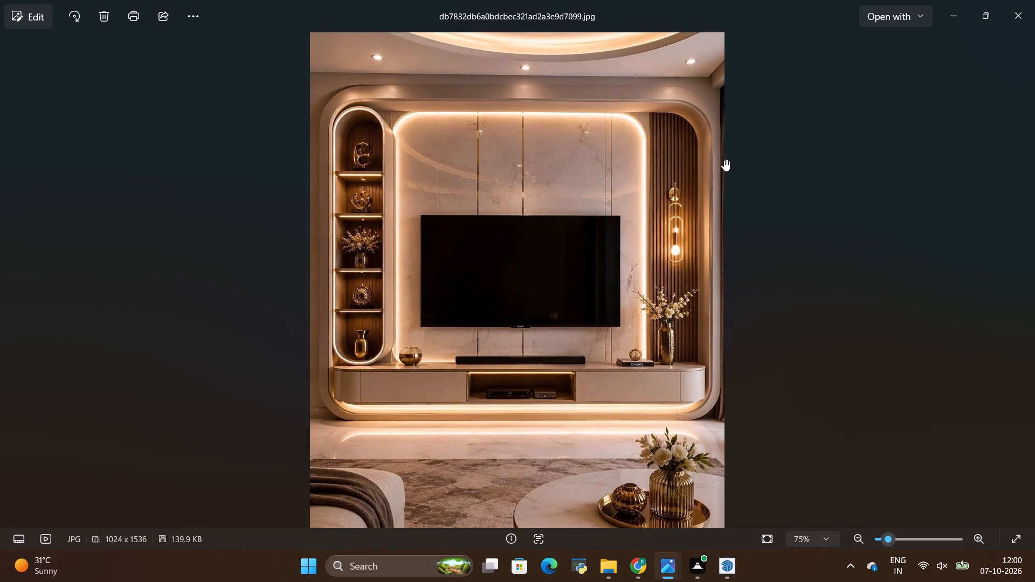
key("alt+Tab")
key("alt+Tab")
scroll(376, 110, "up", 7)
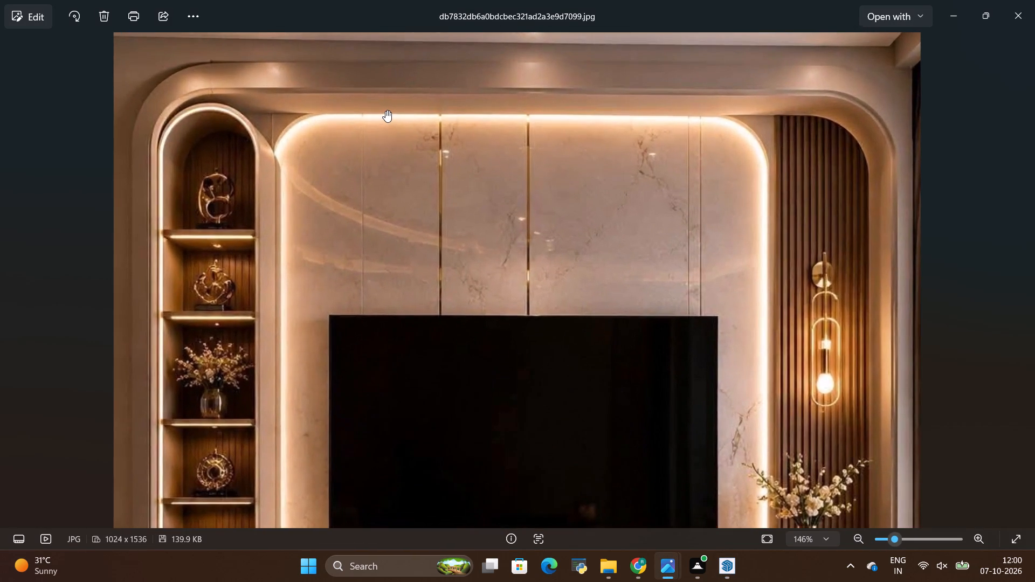
key("alt+Tab")
key("alt+Tab")
scroll(398, 154, "up", 4)
key("alt+Tab")
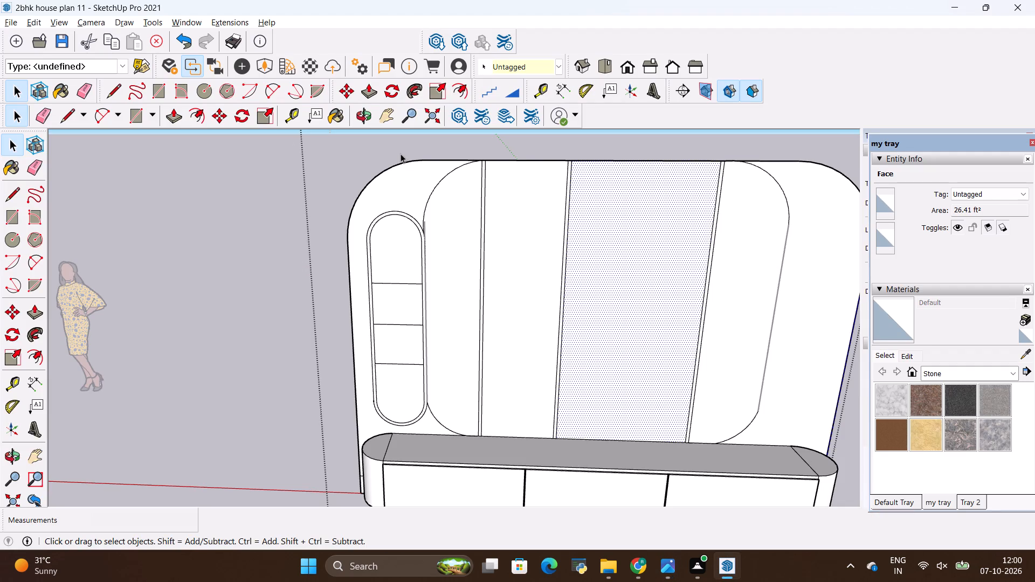
key("alt+Tab")
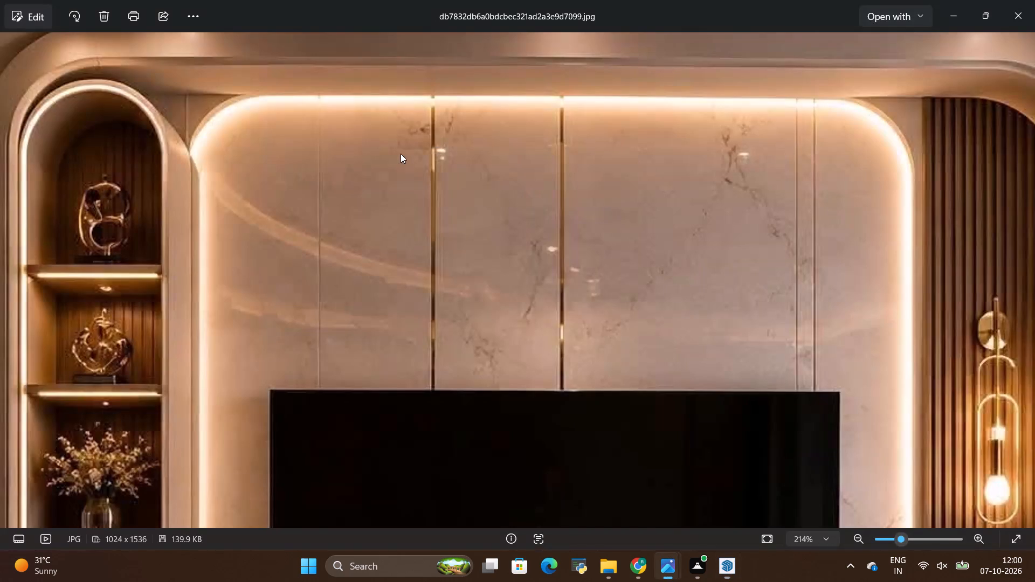
key("alt+Tab")
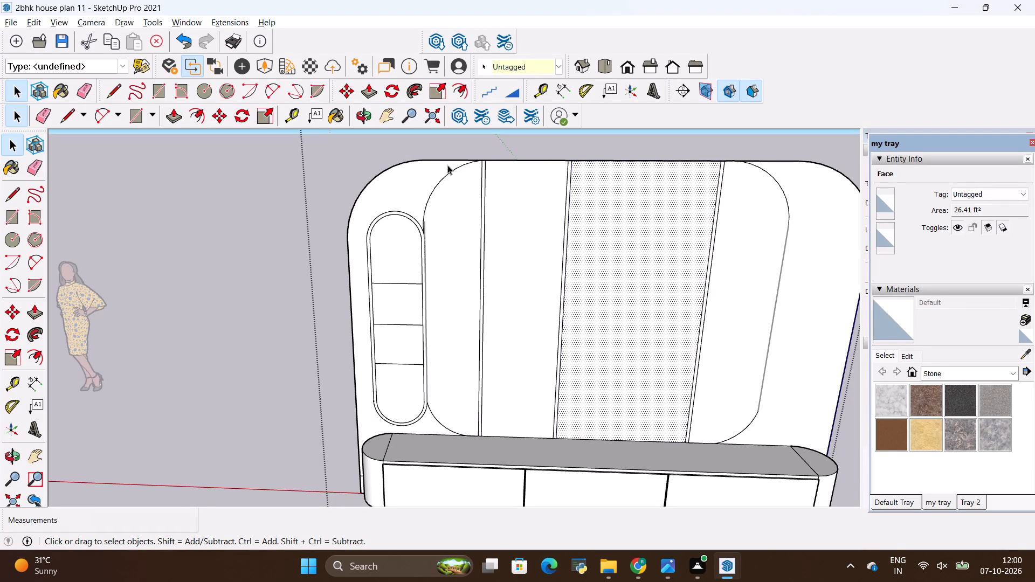
key("alt+Tab")
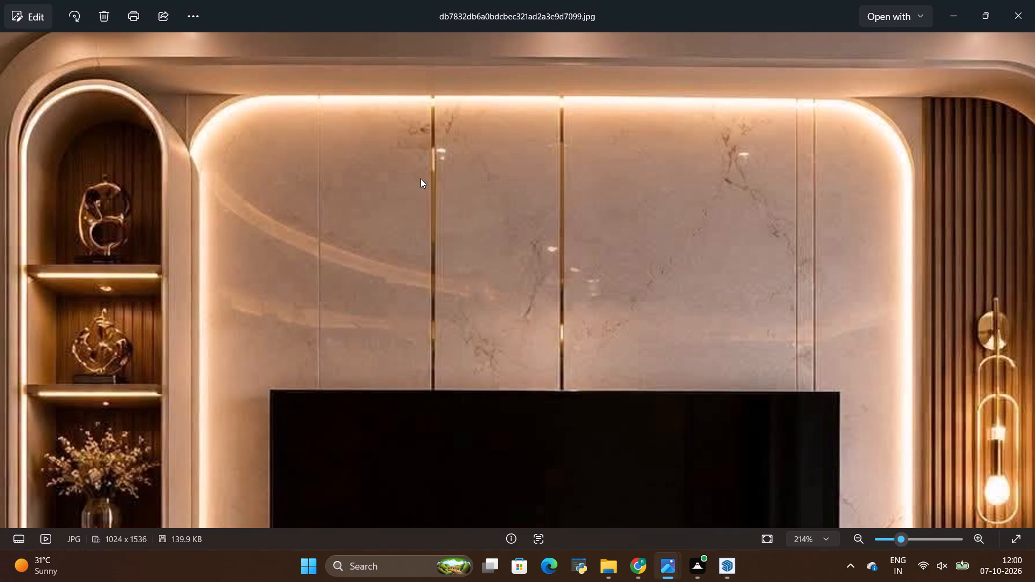
key("alt+Tab")
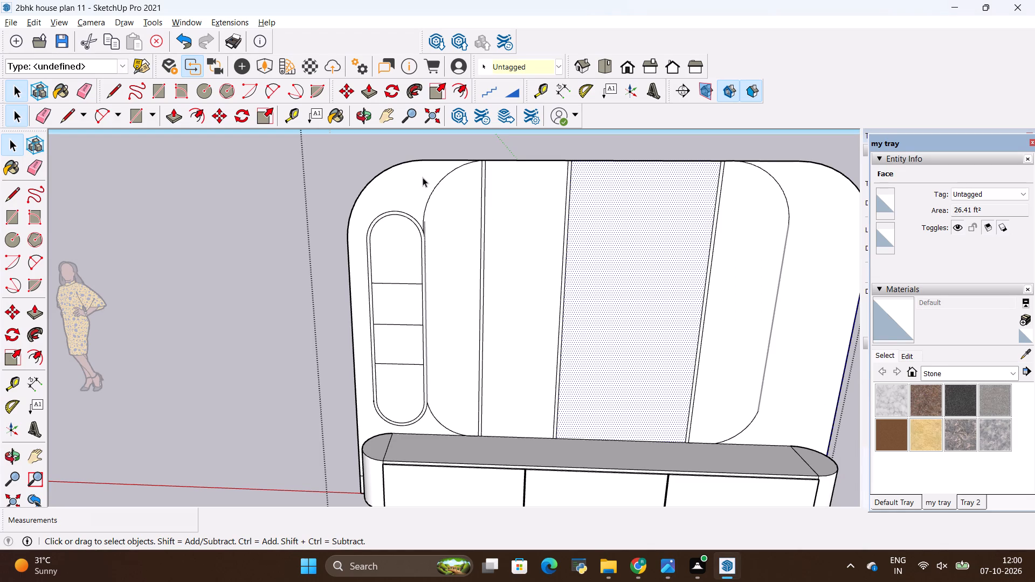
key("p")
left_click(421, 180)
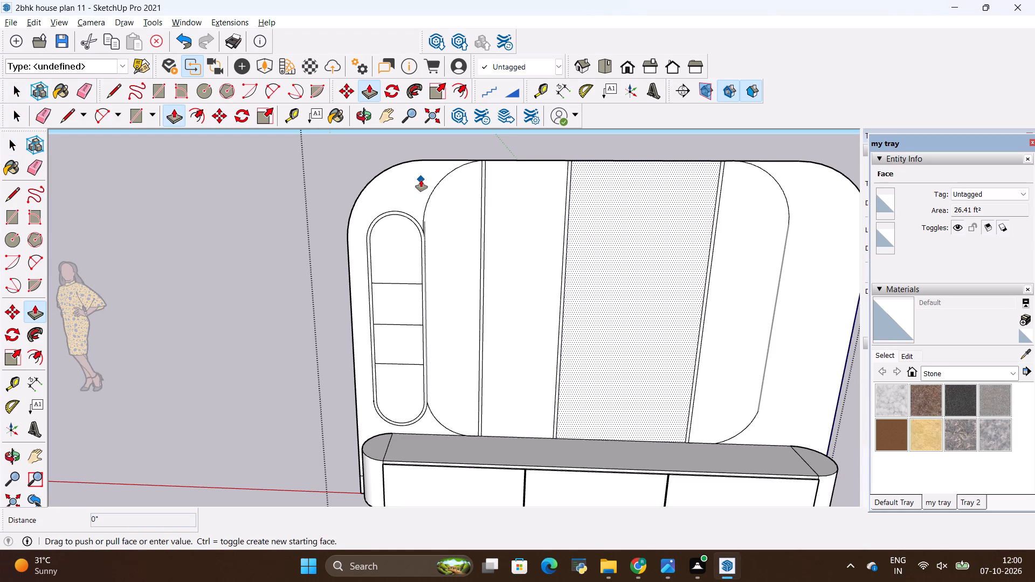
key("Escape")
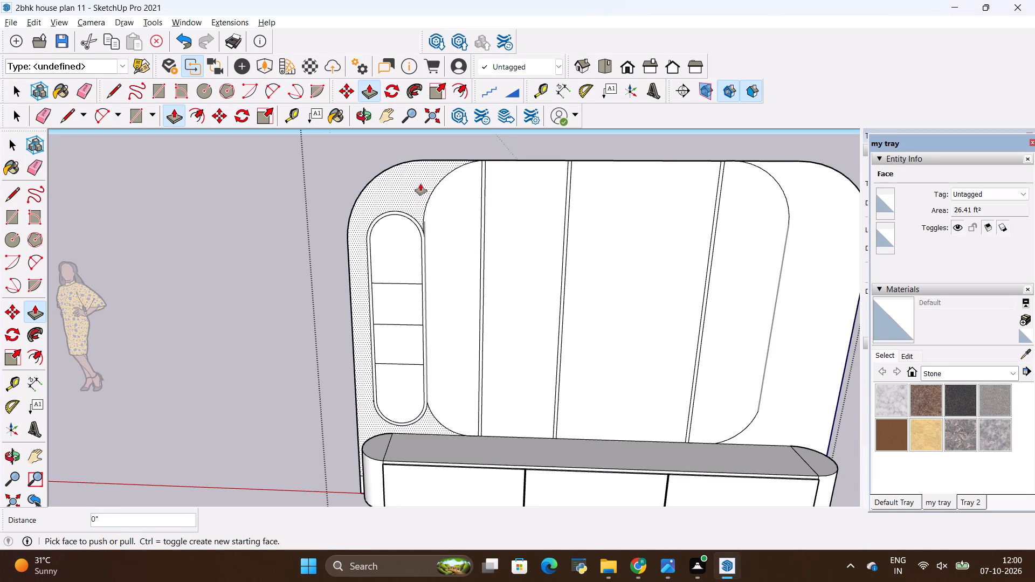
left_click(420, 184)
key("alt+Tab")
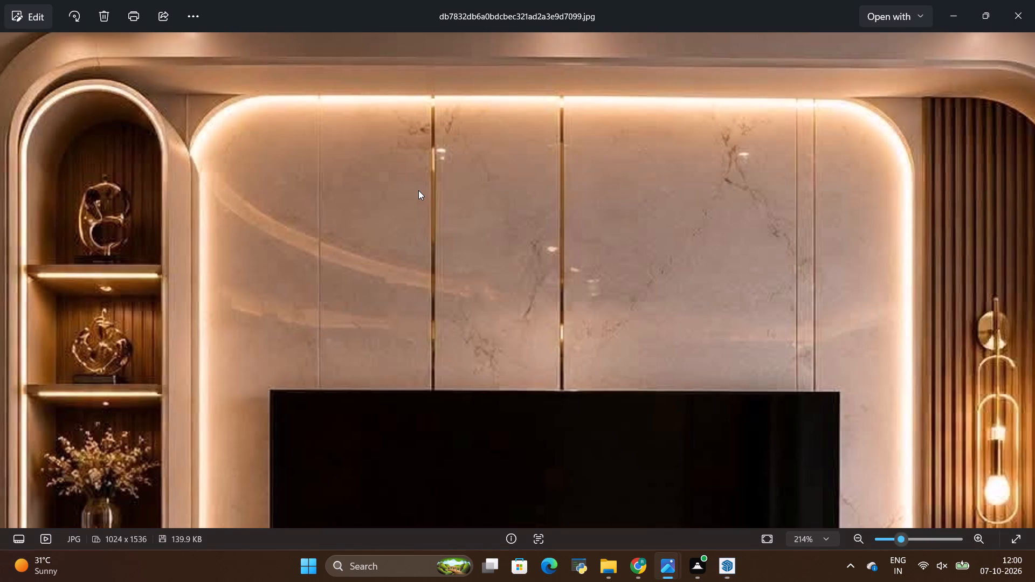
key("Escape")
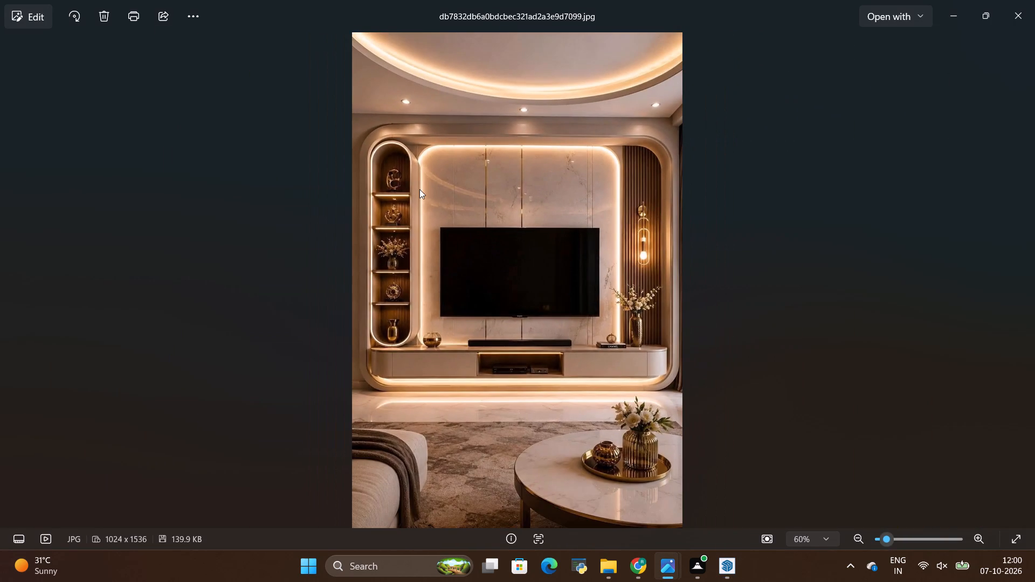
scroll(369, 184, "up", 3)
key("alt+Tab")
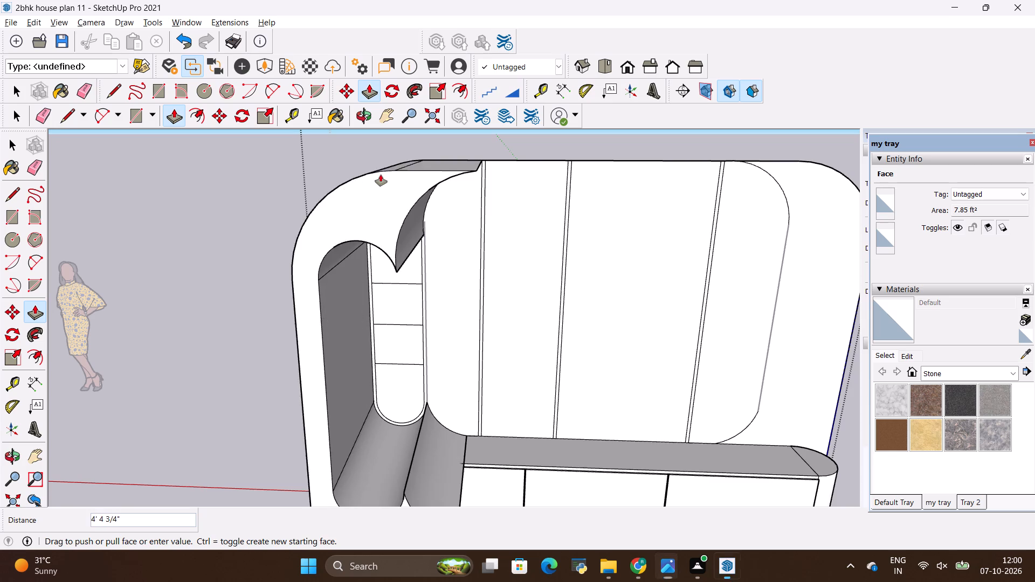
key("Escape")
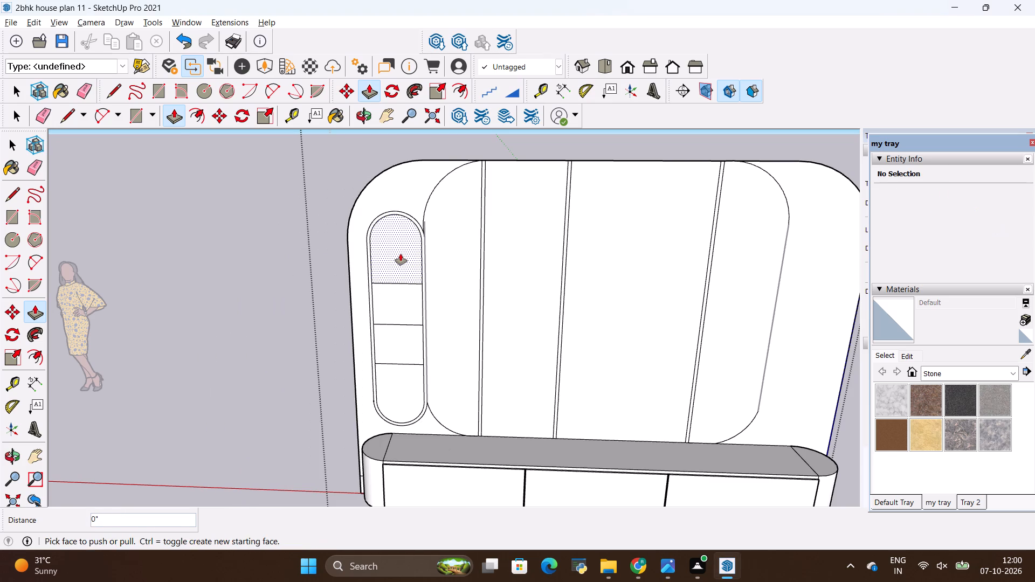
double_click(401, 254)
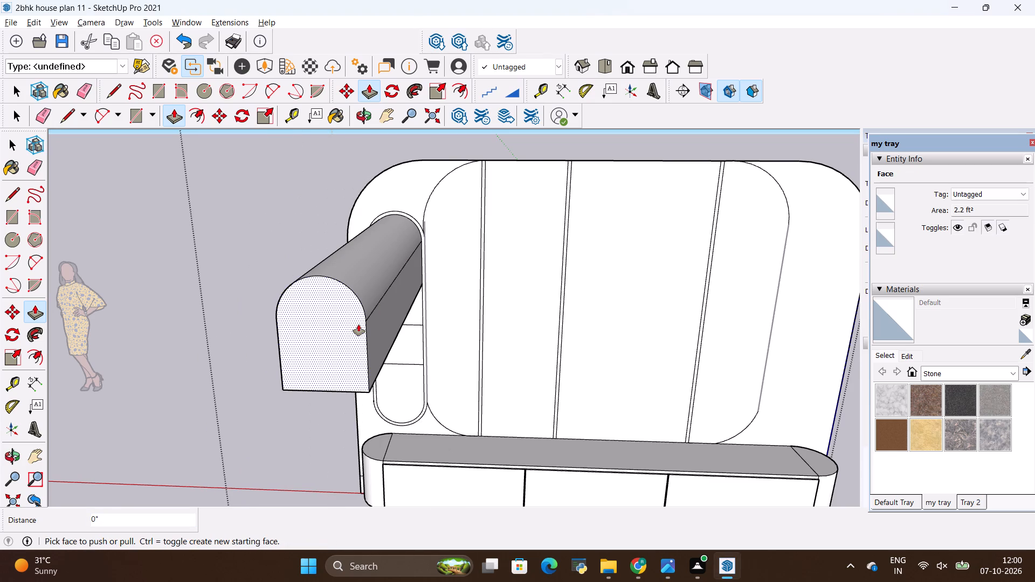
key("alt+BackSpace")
Extrude the thin border ring around the shelf niche 18" forward with Push/Pull.
scroll(384, 227, "up", 6)
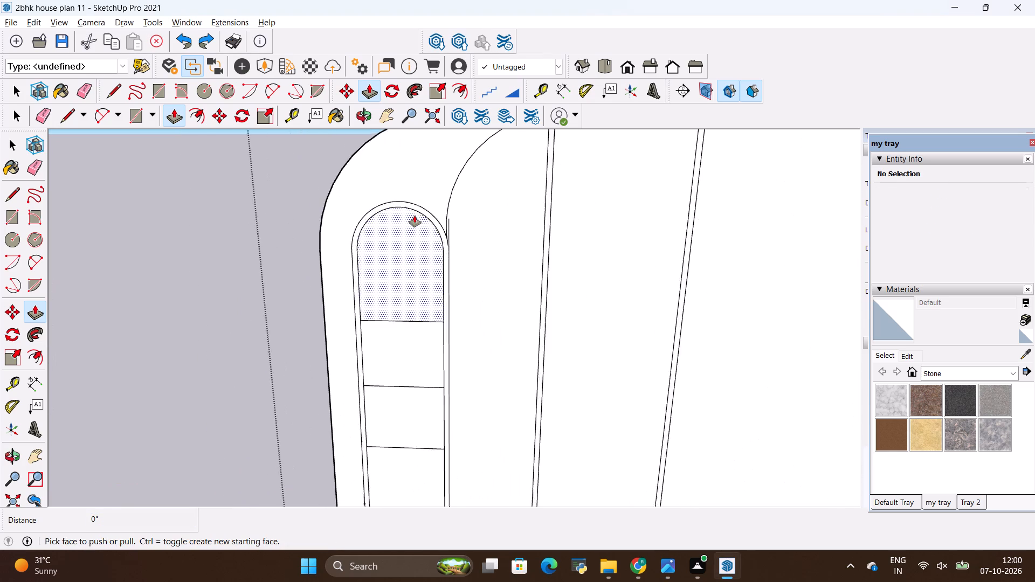
scroll(415, 216, "up", 1)
left_click(427, 212)
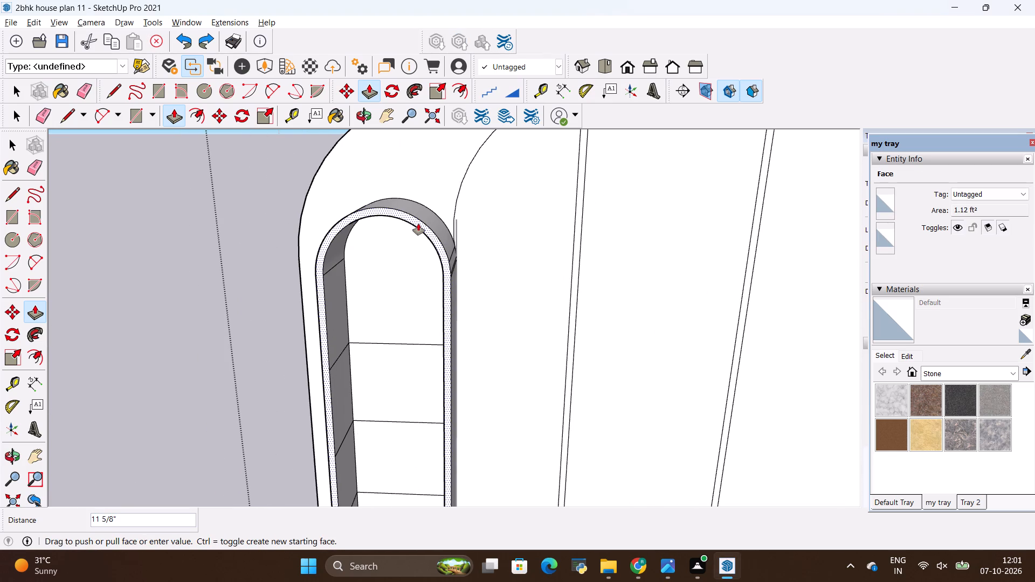
key("BackSpace")
type("18")
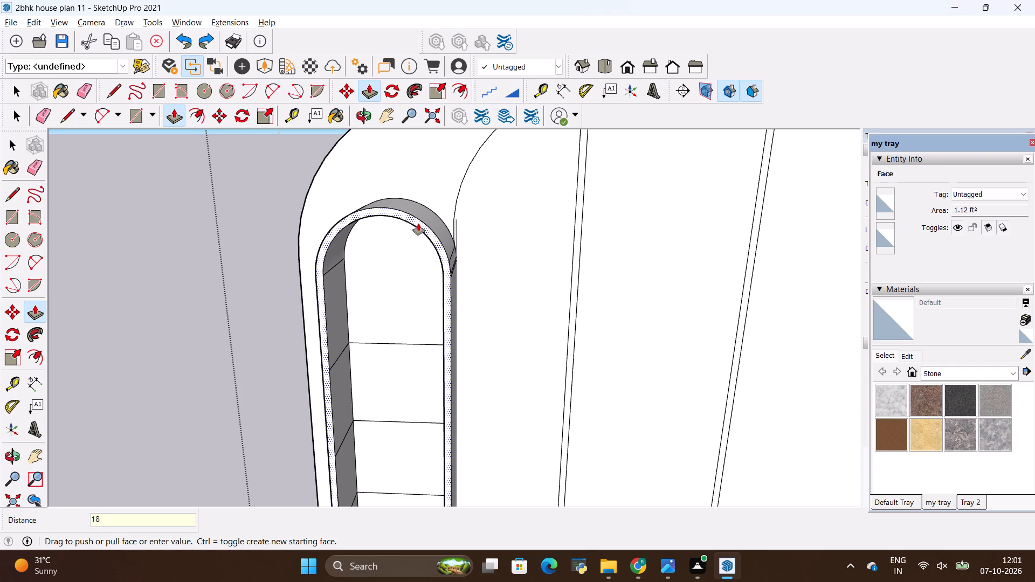
key("shift+quotedbl")
key("Return")
scroll(417, 221, "down", 9)
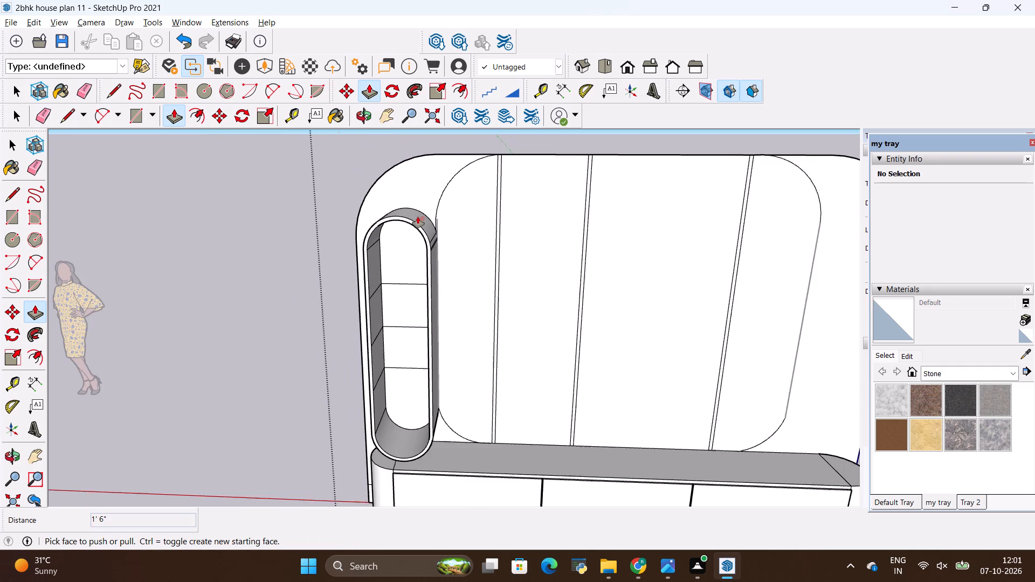
key("space")
Copy the three horizontal shelf lines inside the niche 1" upward to outline the shelf thicknesses.
key("alt+Tab")
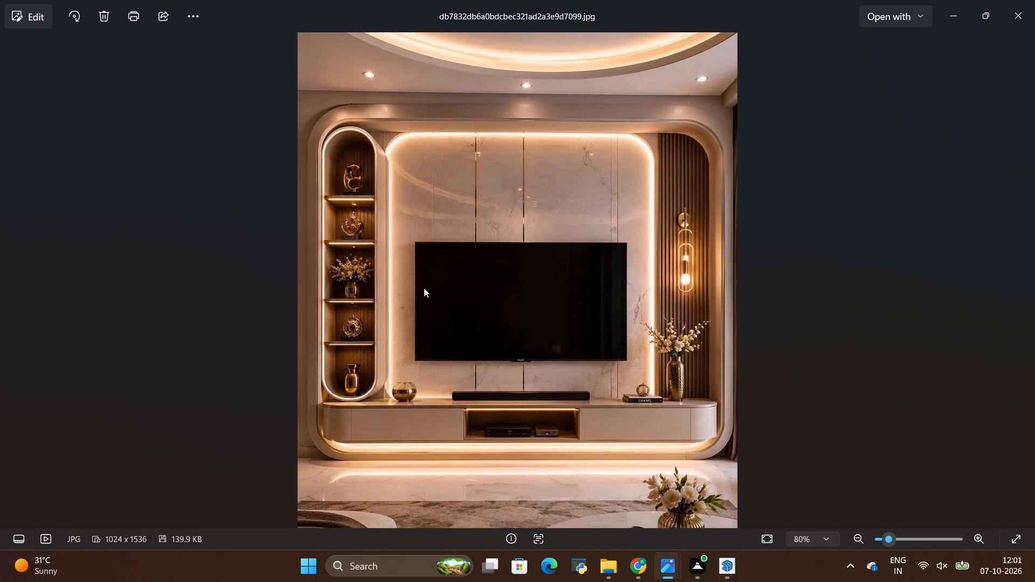
key("alt+Tab")
scroll(395, 275, "up", 6)
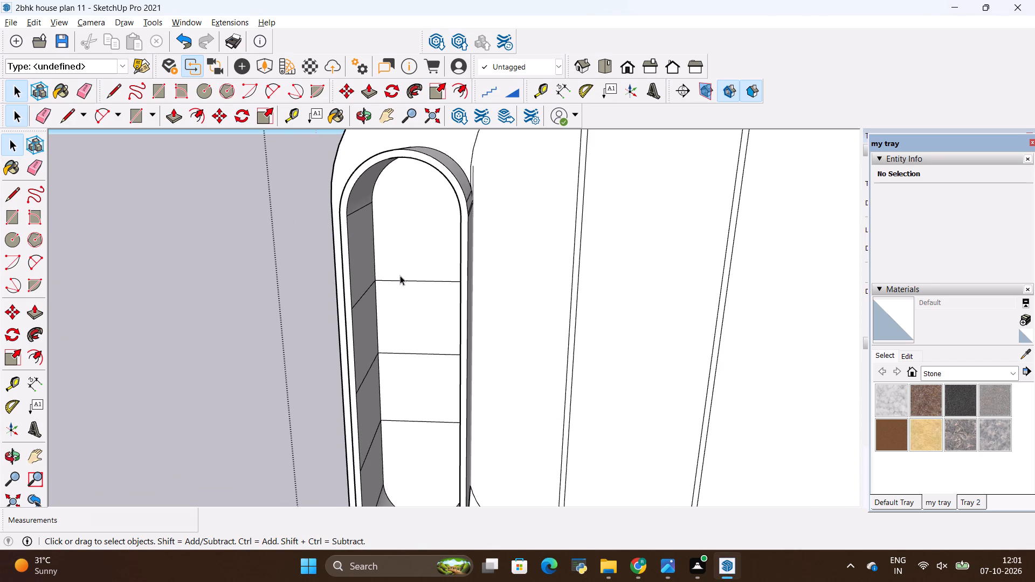
left_click(406, 280)
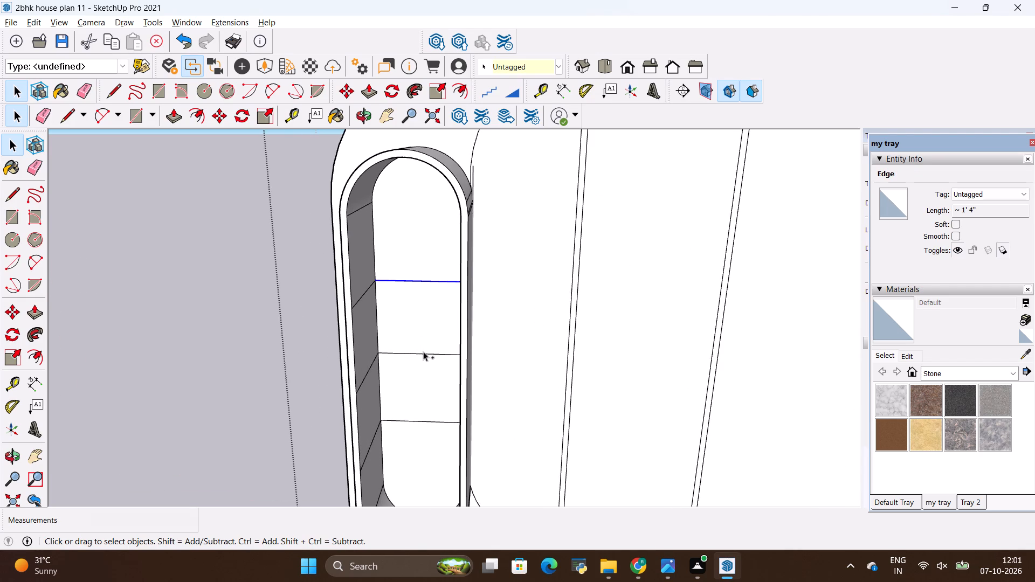
left_click(423, 351, "ctrl")
left_click(424, 354, "ctrl")
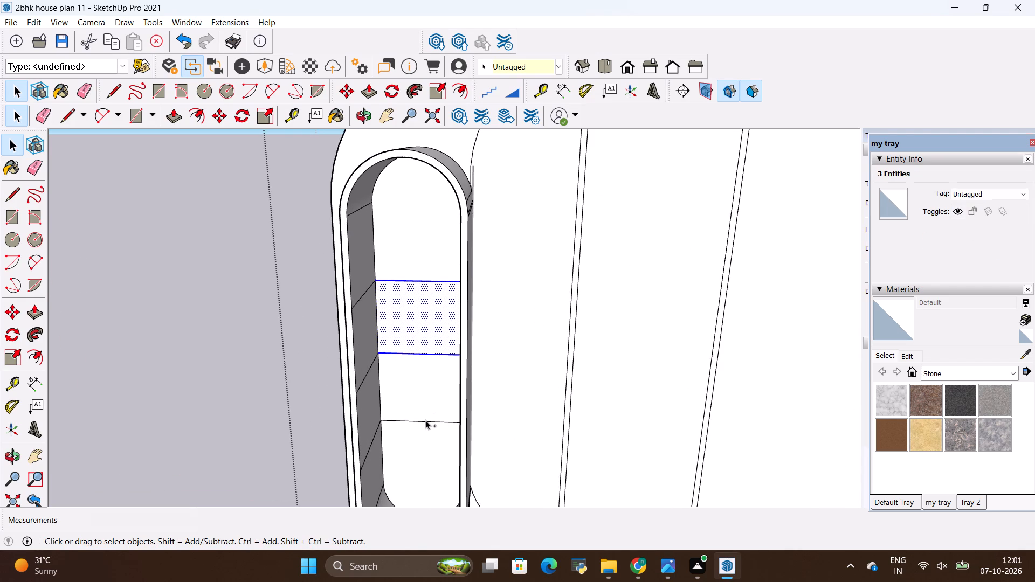
left_click(426, 420, "ctrl")
key("m")
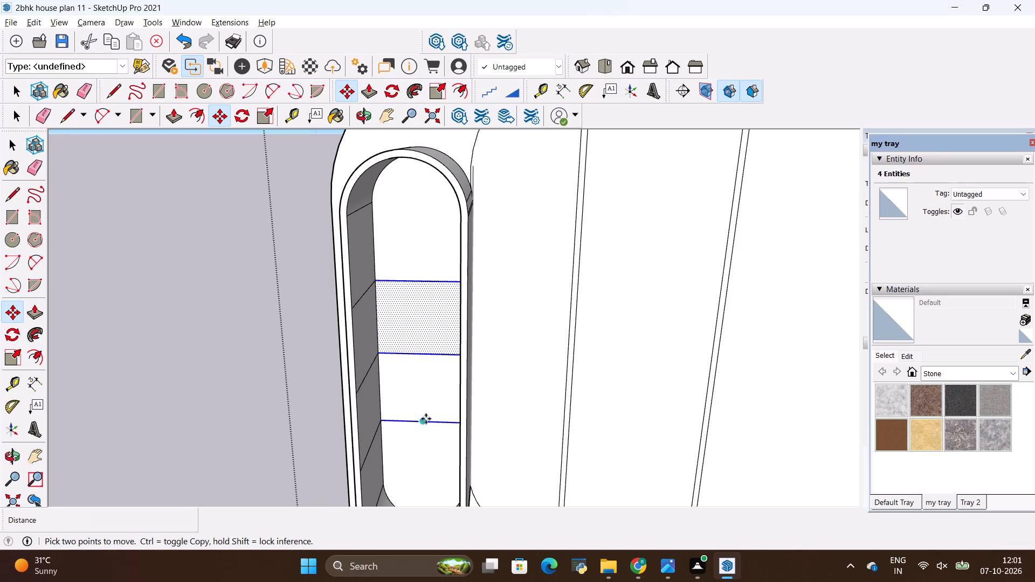
left_click(447, 284)
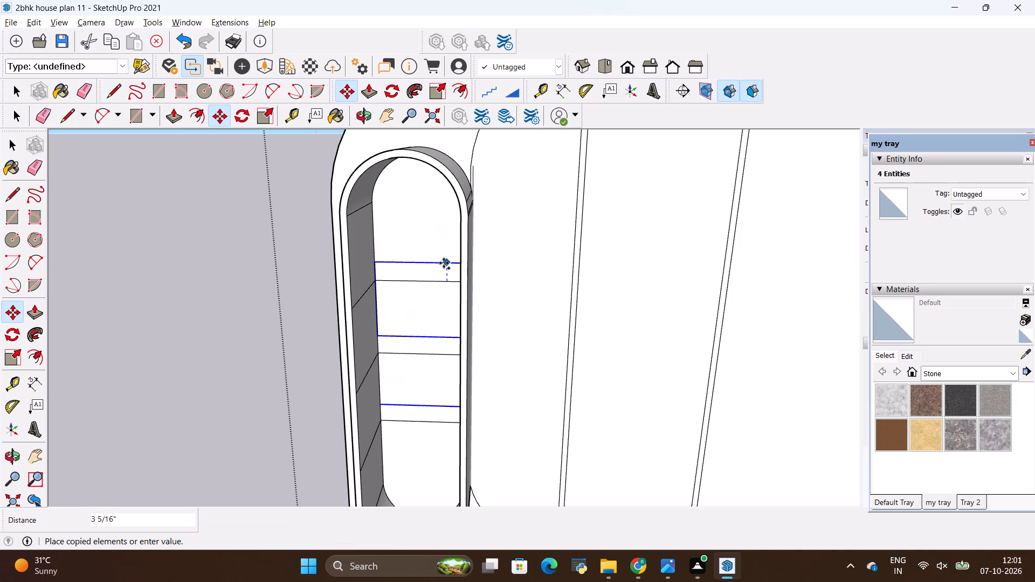
key("BackSpace")
key("BackSpace")
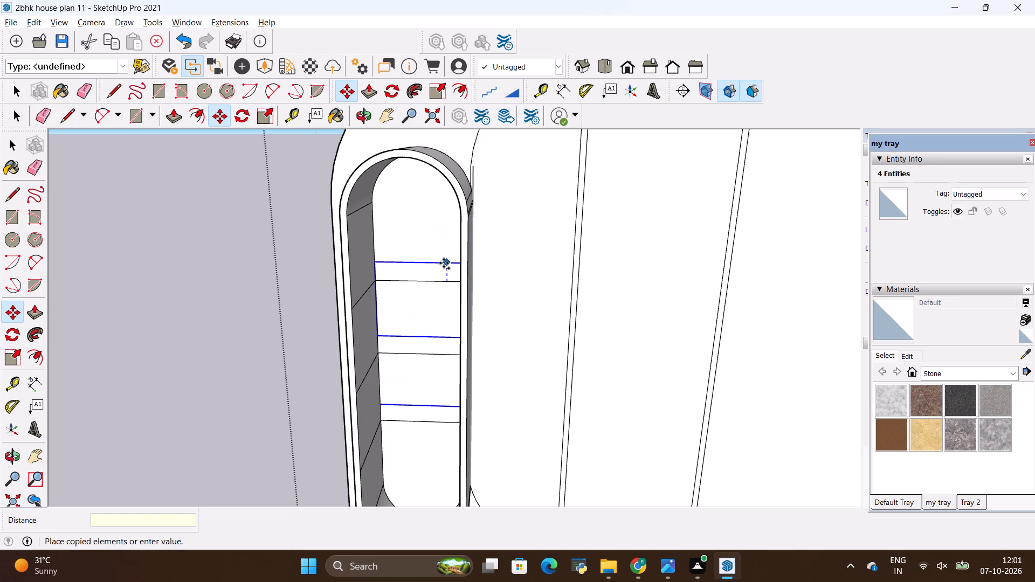
key("1")
key("shift+quotedbl")
key("Return")
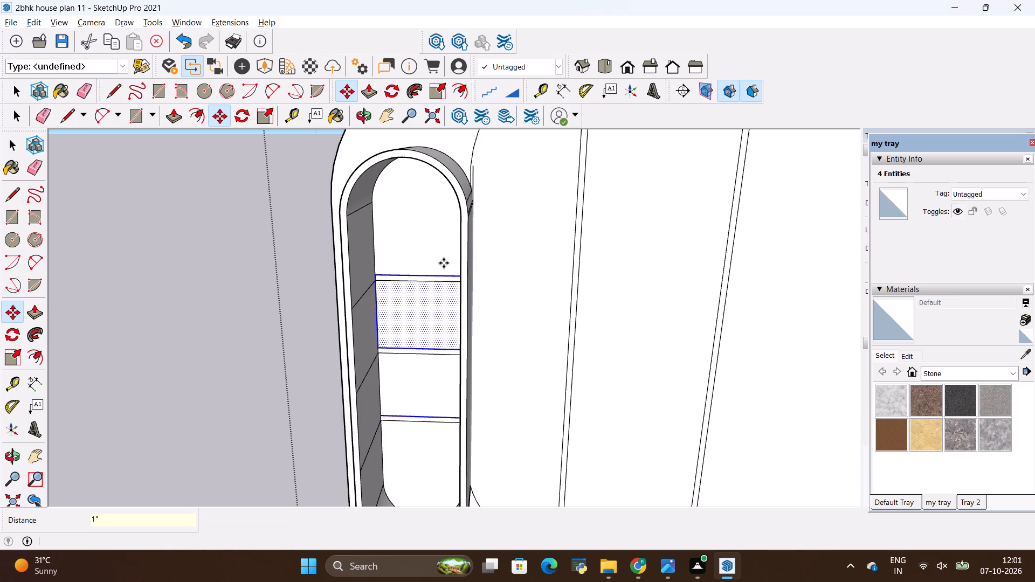
key("Escape")
Extrude the three 1" shelf strips inside the niche forward with Push/Pull, to the same depth as the niche border.
key("alt+Tab")
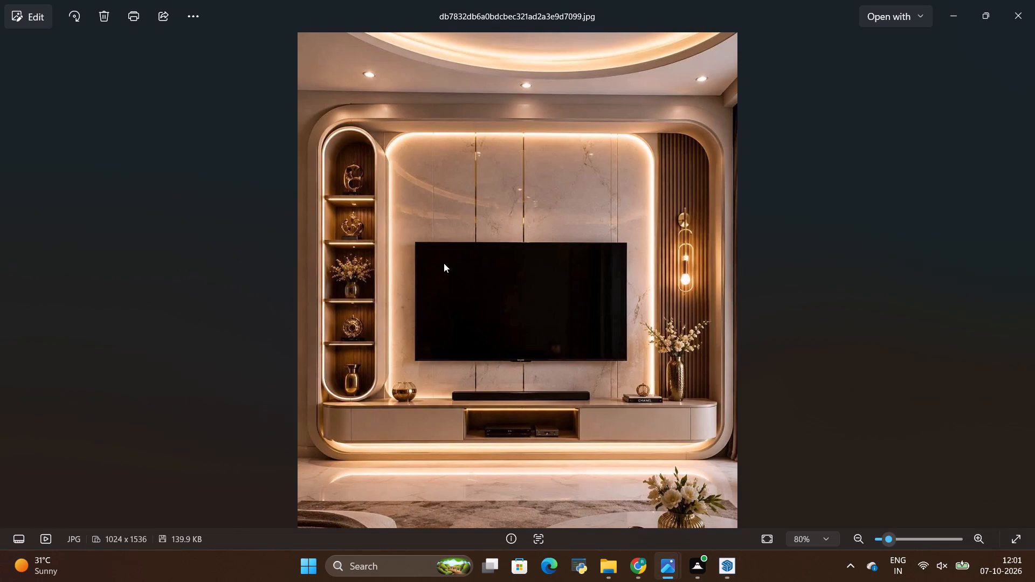
key("alt+Tab")
scroll(375, 347, "down", 2)
middle_click_drag(371, 337, 427, 339)
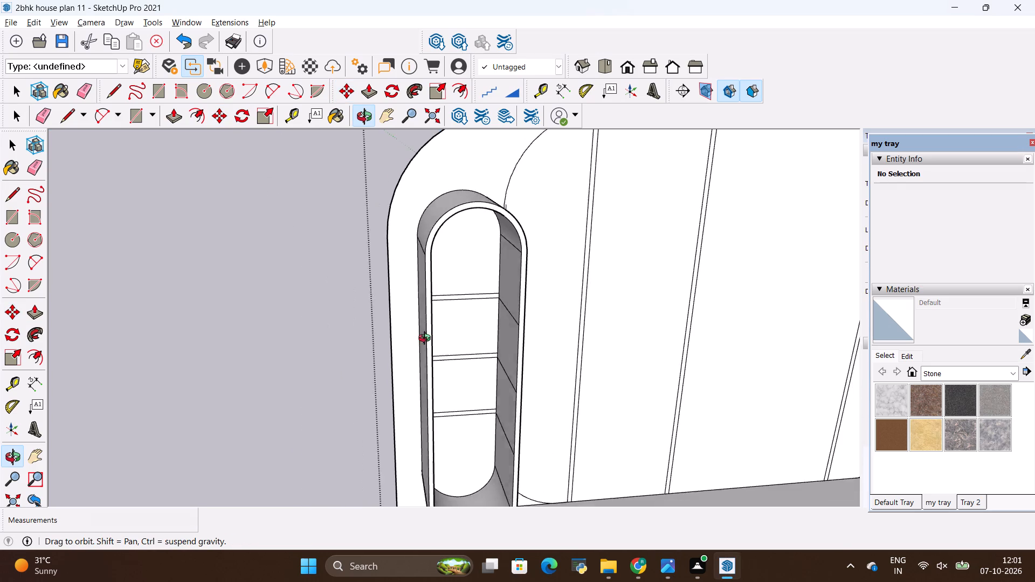
middle_click_drag(427, 339, 398, 300)
scroll(448, 271, "up", 4)
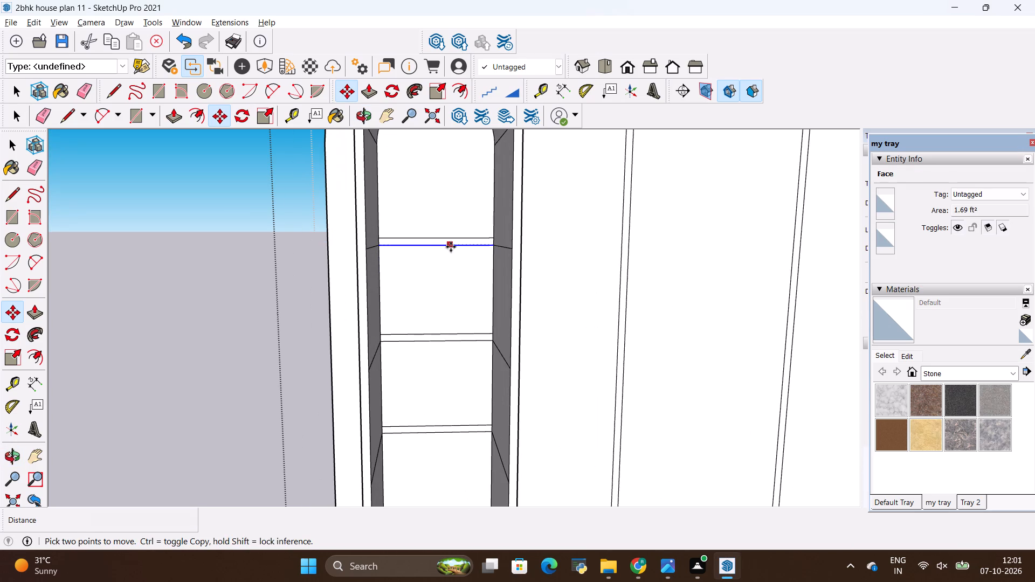
scroll(451, 243, "up", 5)
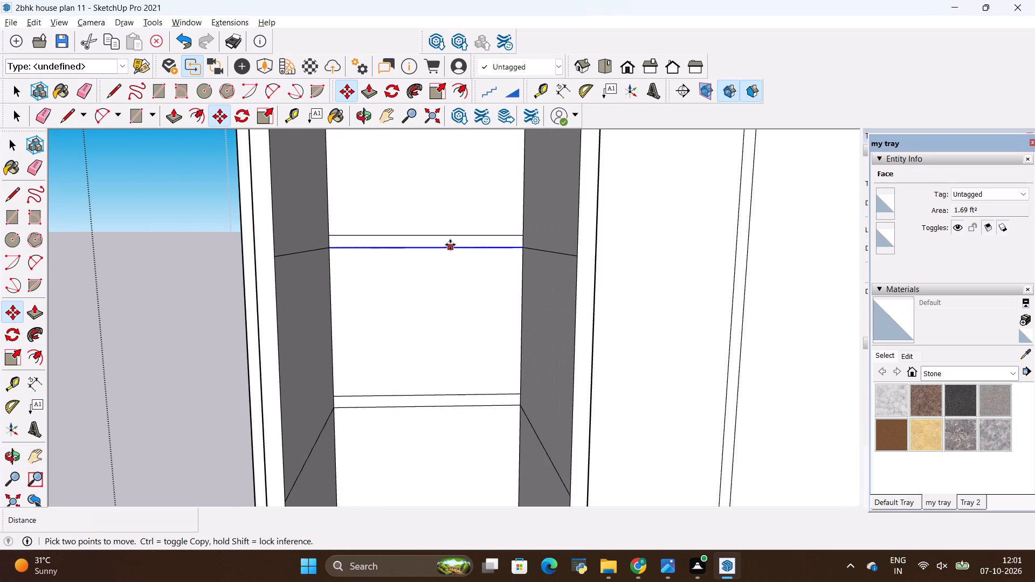
key("p")
scroll(437, 253, "up", 3)
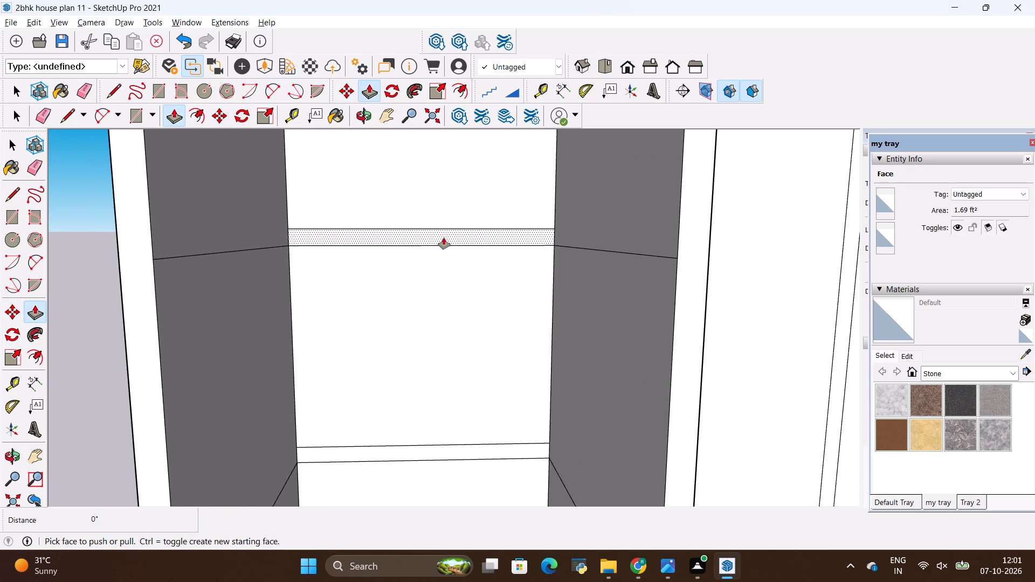
double_click(445, 236)
scroll(445, 236, "down", 4)
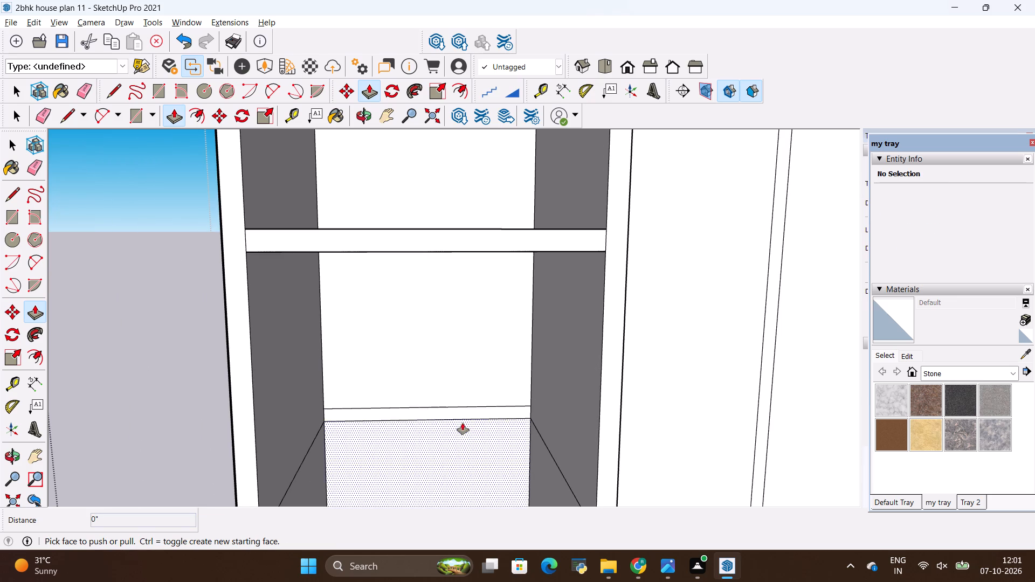
double_click(462, 413)
scroll(433, 242, "down", 10)
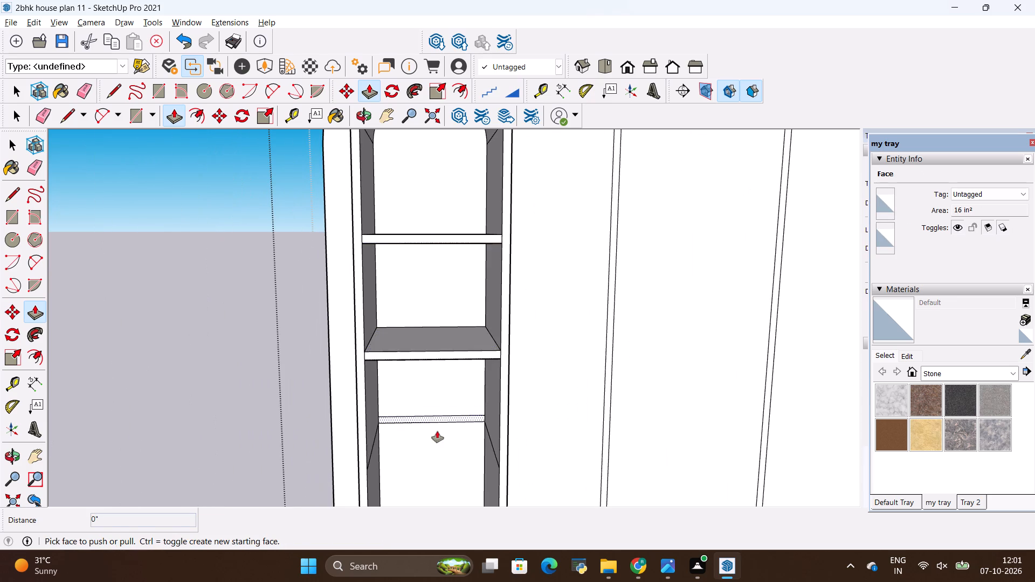
scroll(436, 438, "up", 5)
double_click(443, 412)
scroll(446, 274, "down", 3)
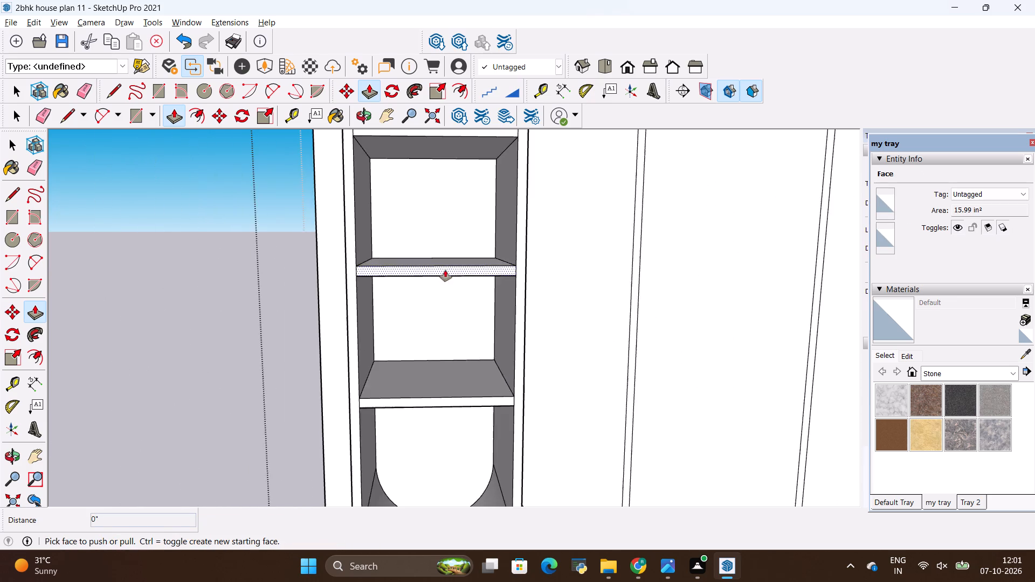
scroll(445, 270, "down", 18)
key("space")
left_click(368, 255)
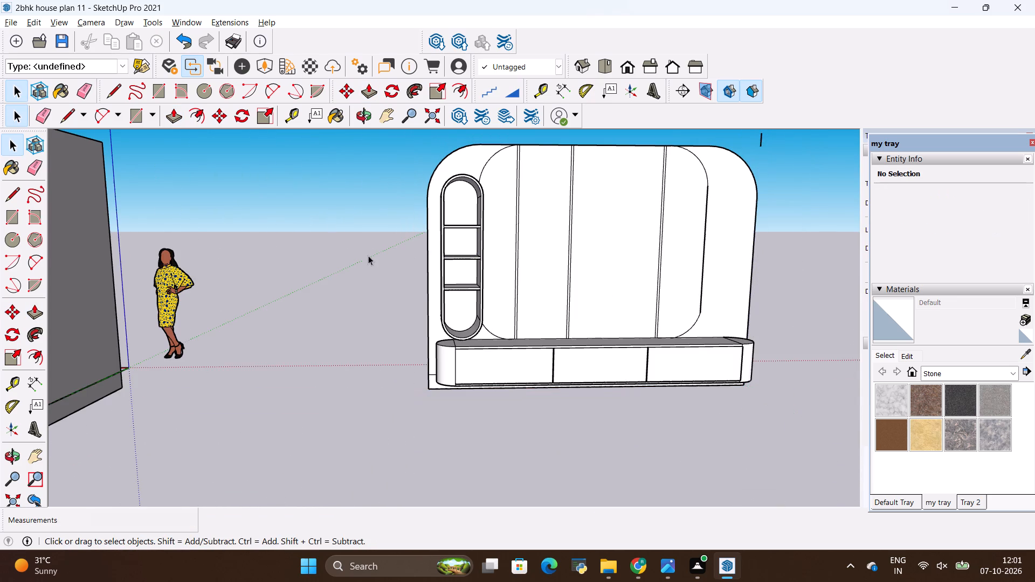
Compare the TV unit's niche shelves and surrounding back panel with the reference photo.
middle_click_drag(543, 239, 504, 327)
scroll(585, 390, "down", 1)
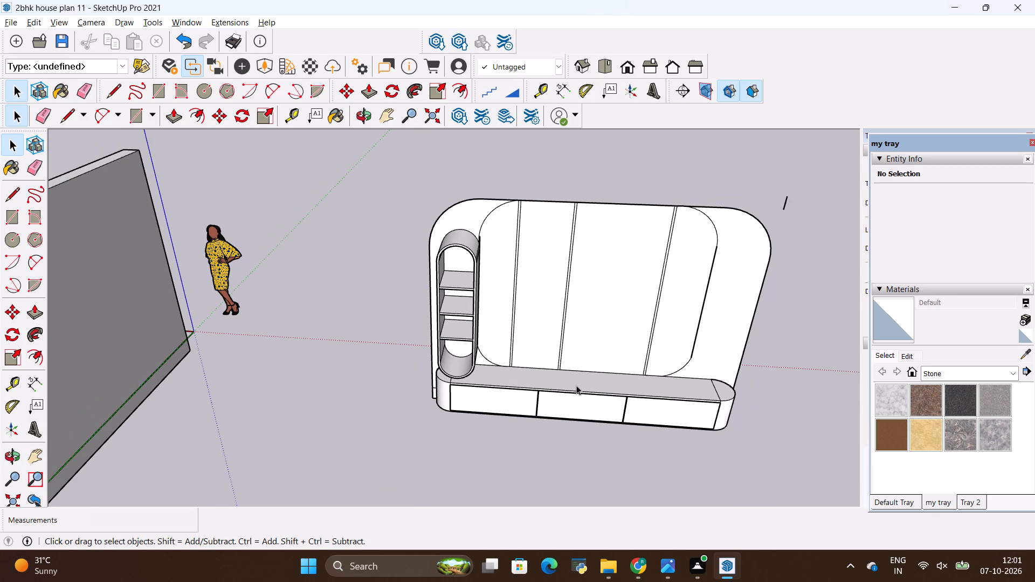
key("alt+Tab")
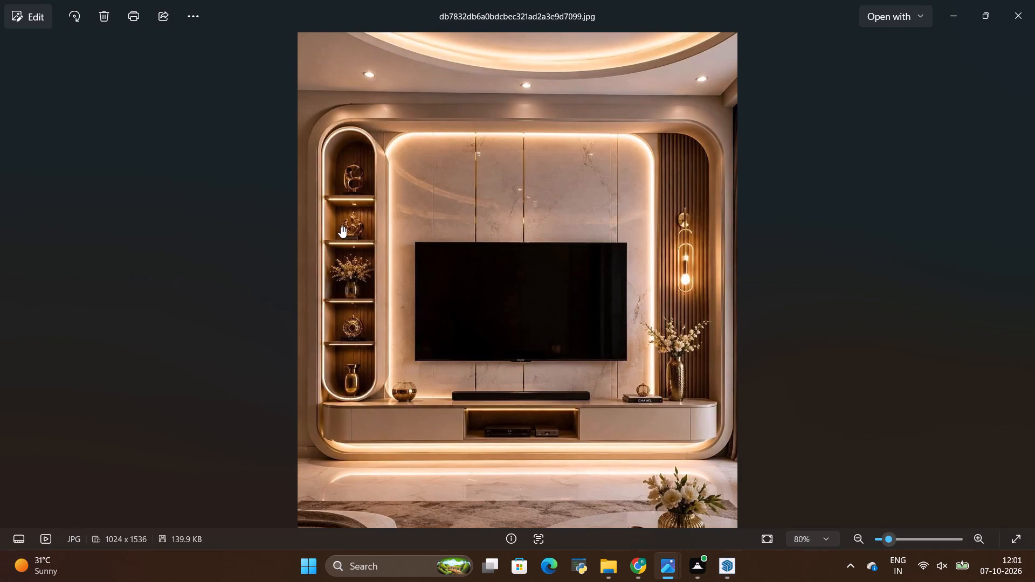
scroll(361, 198, "up", 1)
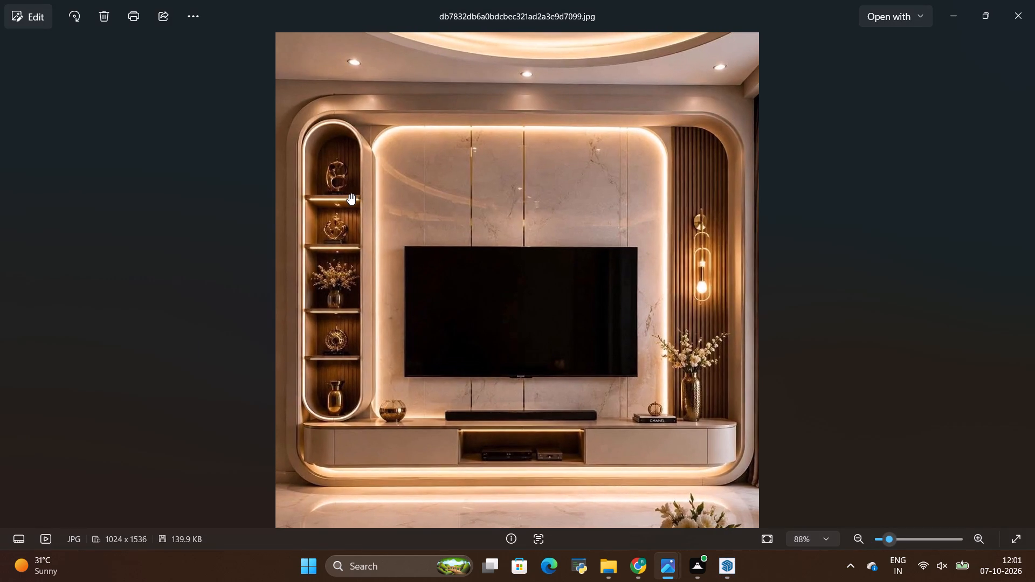
key("alt+Tab")
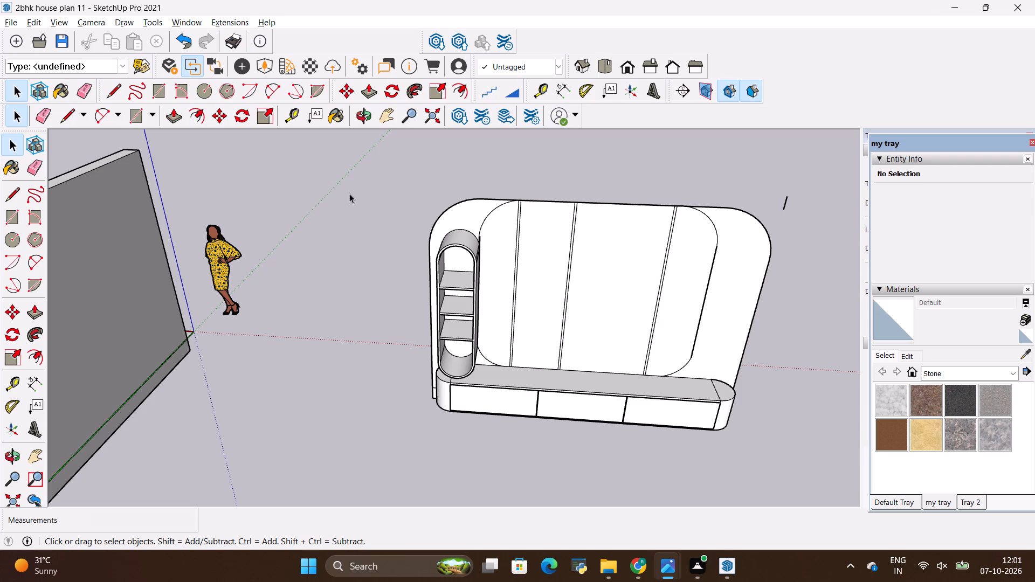
scroll(452, 224, "up", 3)
key("alt+Tab")
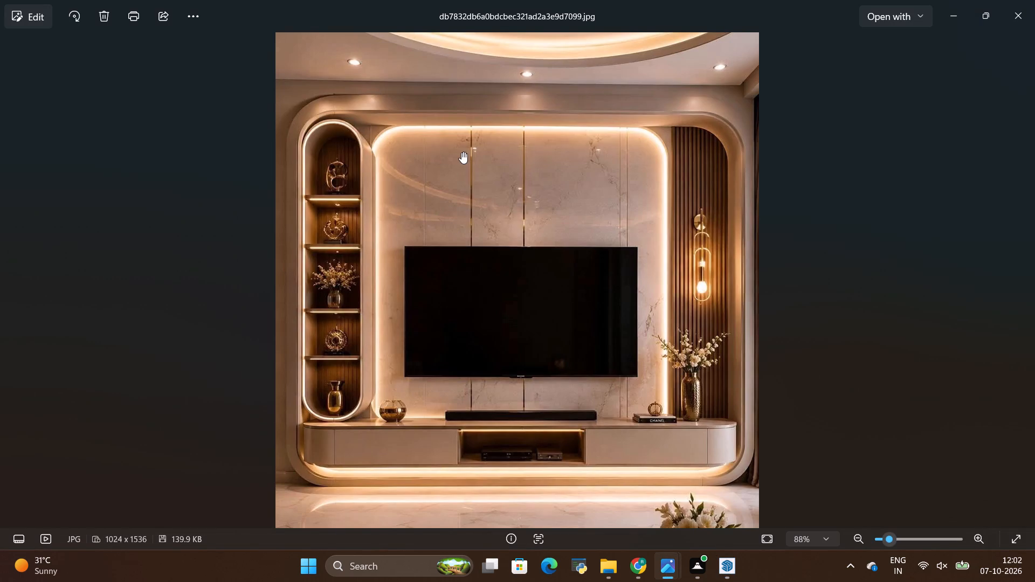
key("alt+Tab")
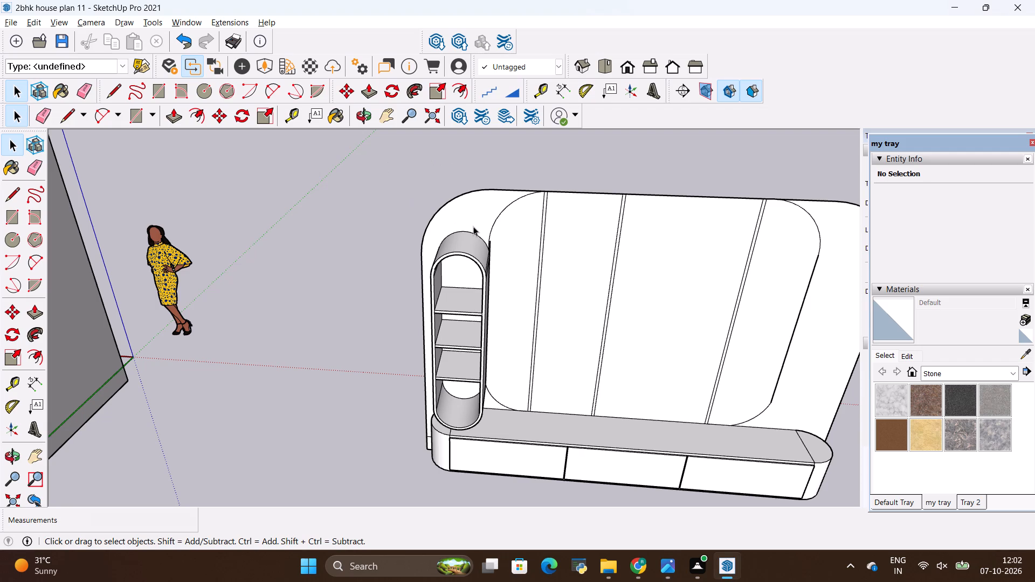
Inside the TV unit group, extrude the curved outer back panel face behind the shelf niche 2" forward with Push/Pull.
key("p")
left_click(477, 223)
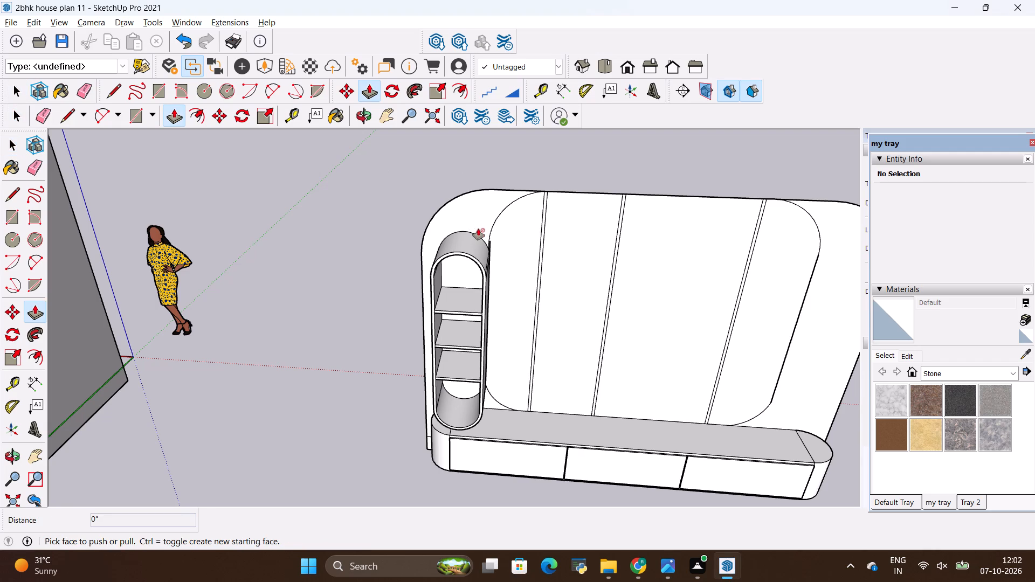
key("space")
left_click(481, 220)
double_click(481, 219)
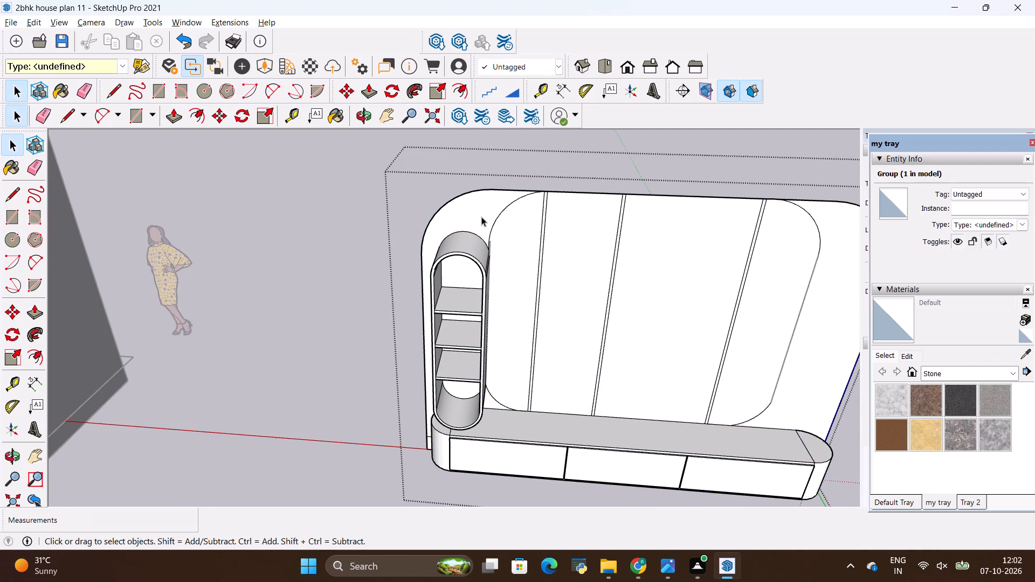
left_click(481, 217)
left_click(481, 217)
left_click(481, 217)
left_click(481, 217)
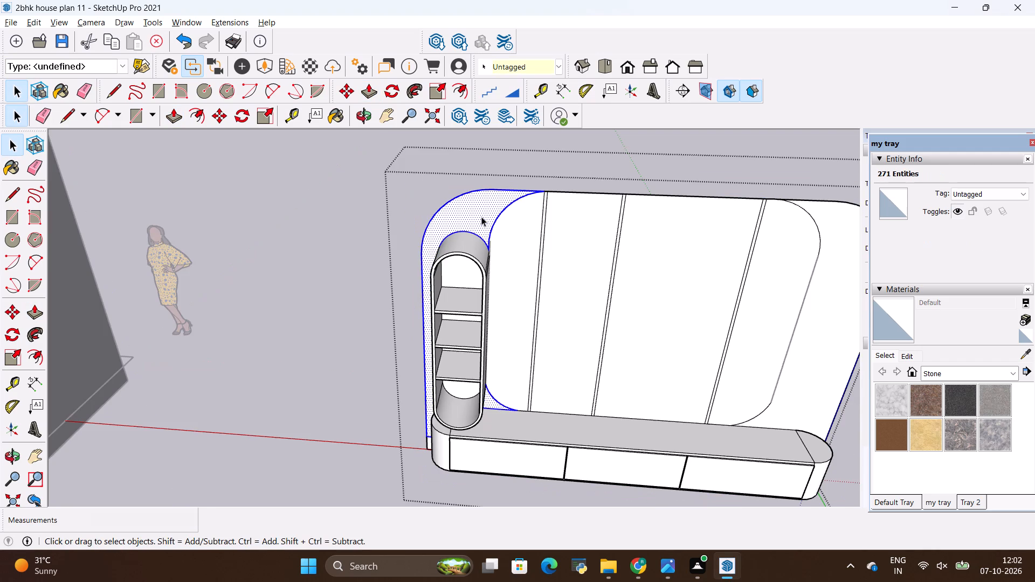
key("p")
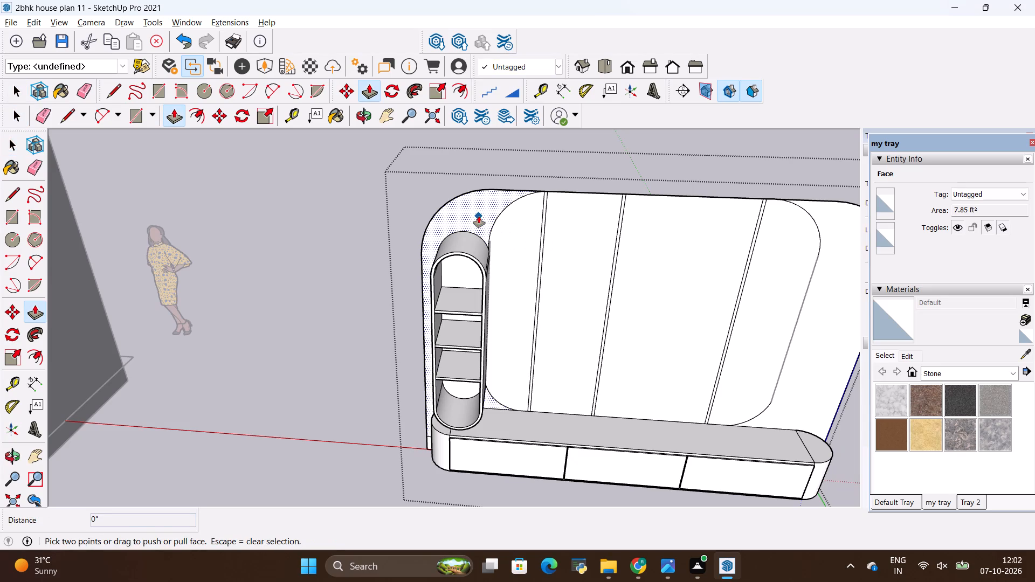
left_click(478, 216)
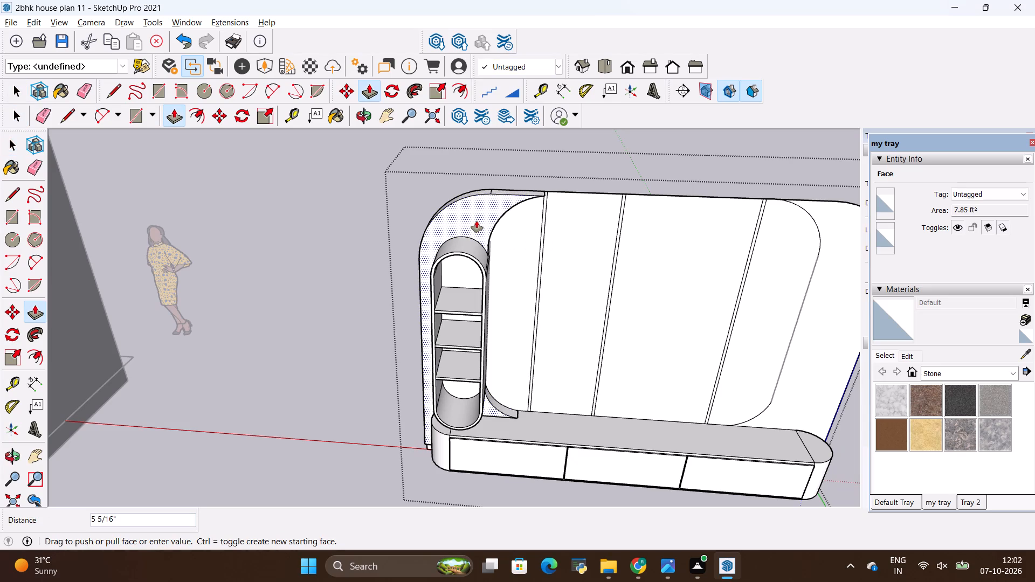
key("BackSpace")
key("2")
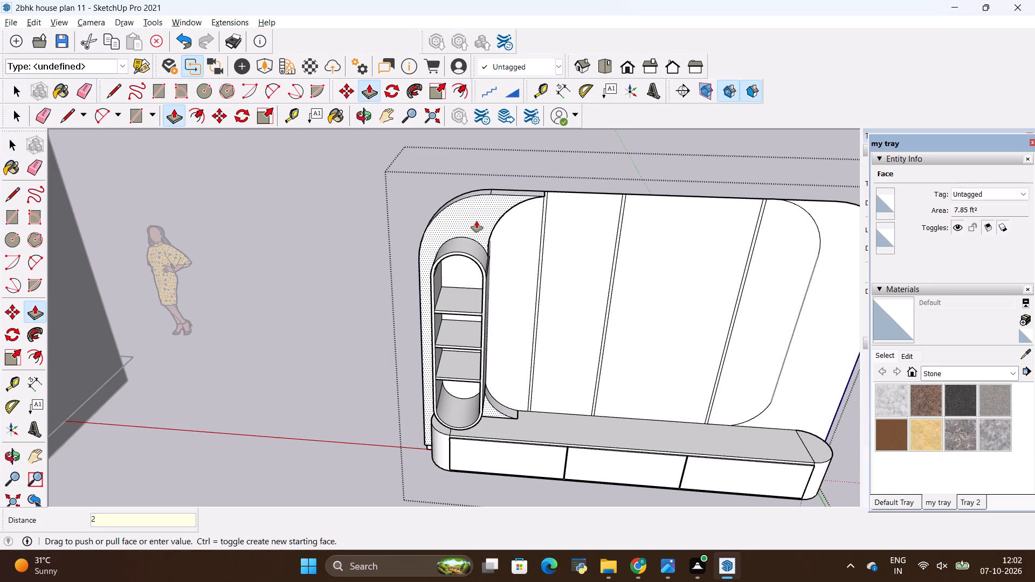
key("shift+quotedbl")
key("Return")
Extrude the matching curved outer face at the opposite end of the back panel forward by the same 2".
scroll(517, 209, "up", 6)
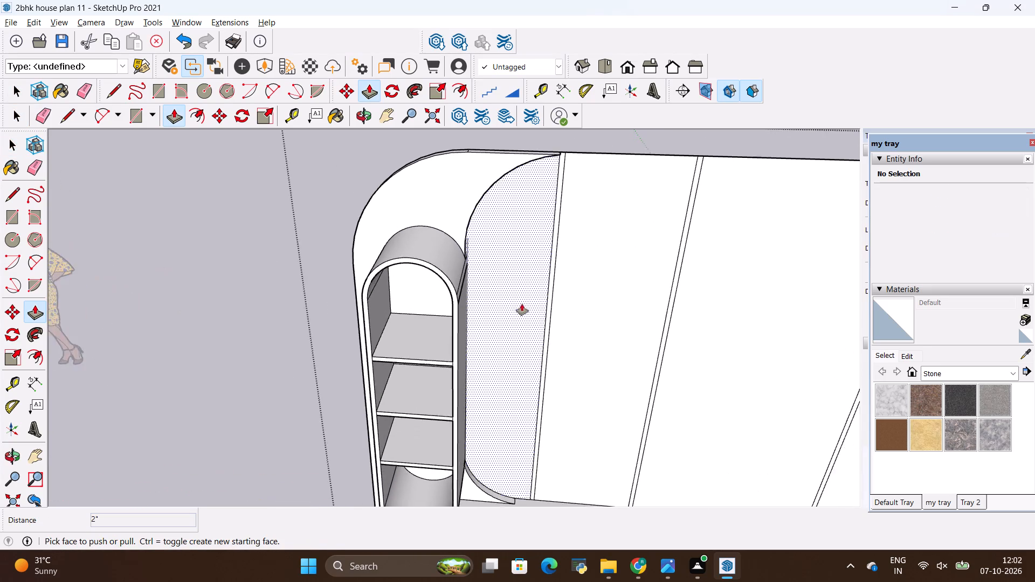
middle_click_drag(514, 302, 392, 220)
middle_click_drag(384, 194, 418, 237)
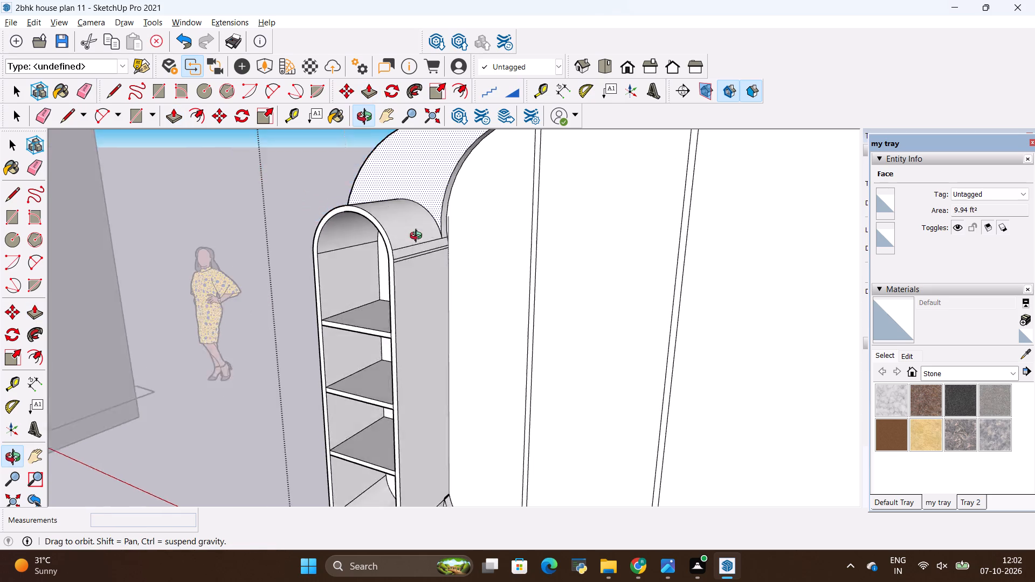
middle_click_drag(418, 237, 461, 269)
scroll(315, 224, "down", 8)
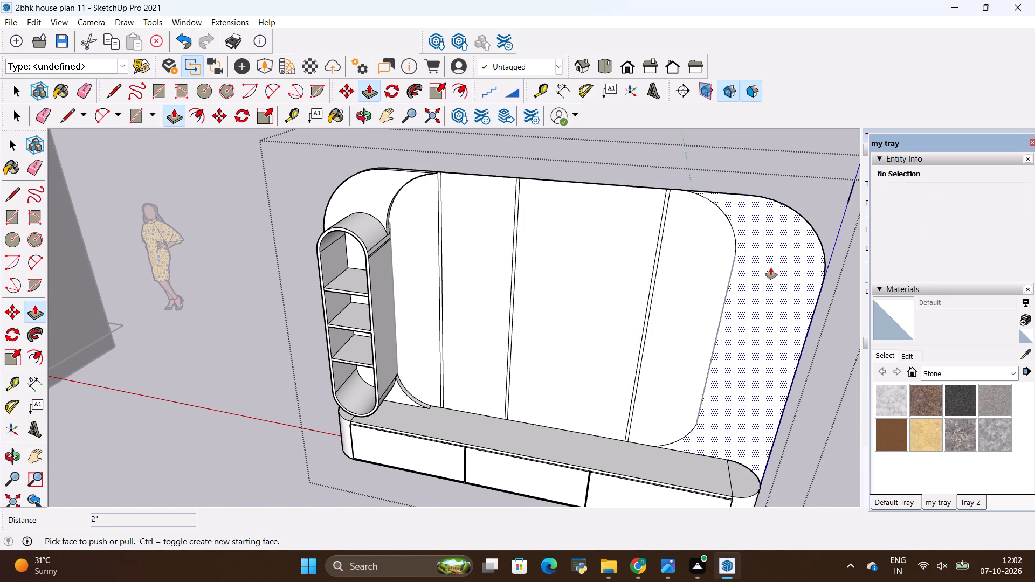
double_click(771, 268)
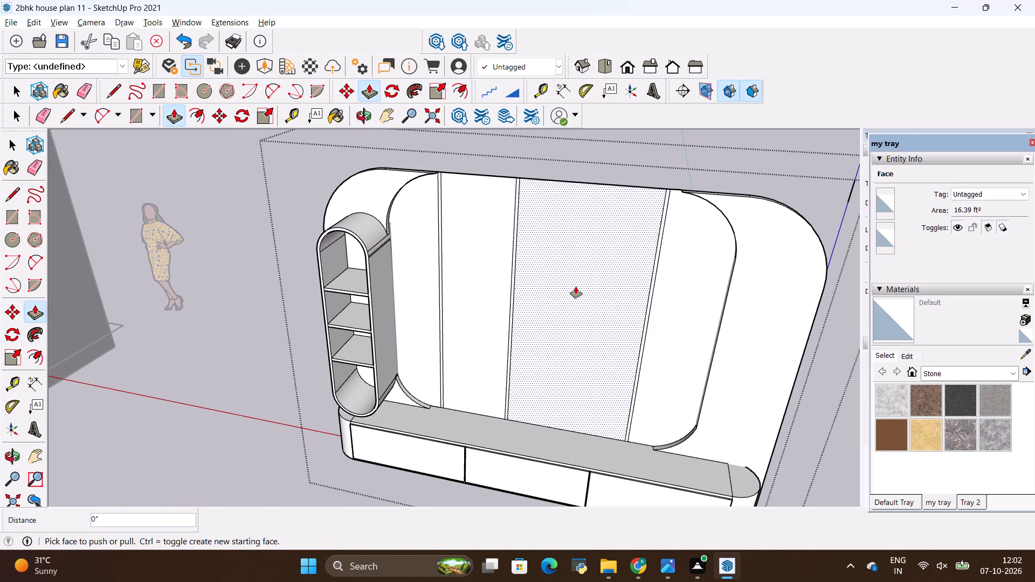
Examine the reference photo's central marble panel, metallic divider strips and raised border, and compare them with the modelled back panel.
key("alt+Tab")
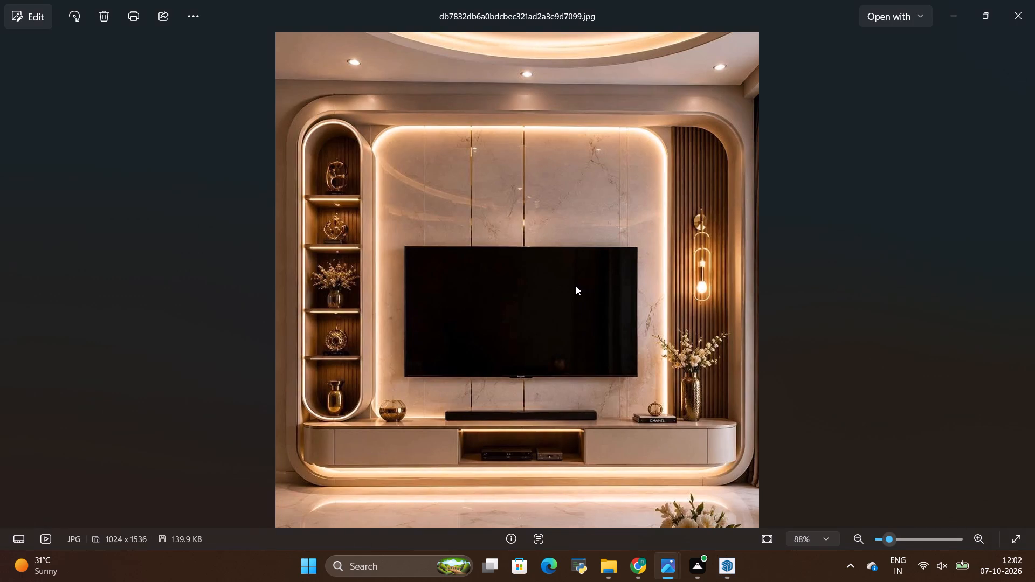
key("alt+Tab")
scroll(658, 216, "up", 1)
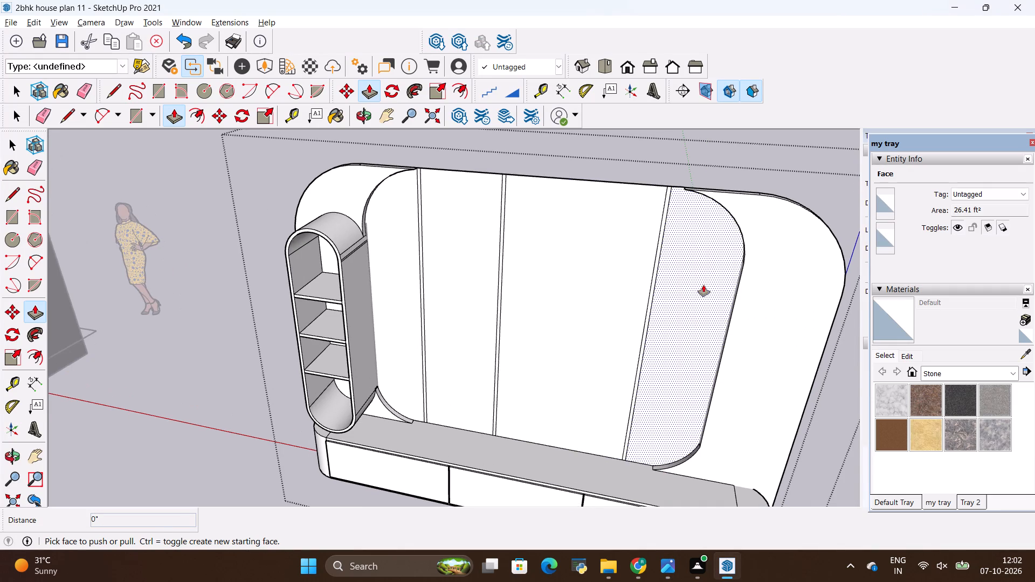
middle_click_drag(703, 285, 749, 269)
key("alt+Tab")
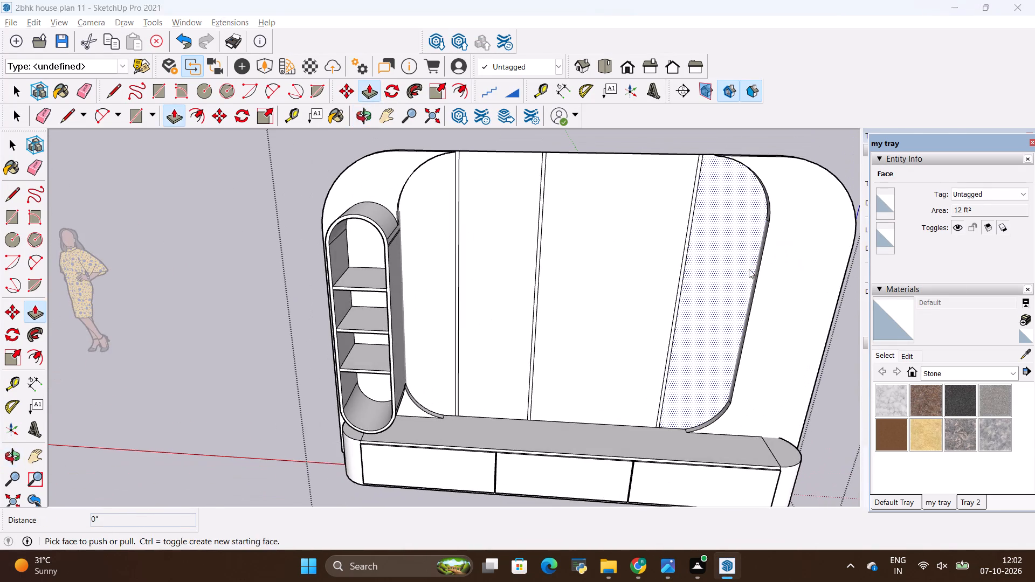
scroll(484, 155, "up", 1)
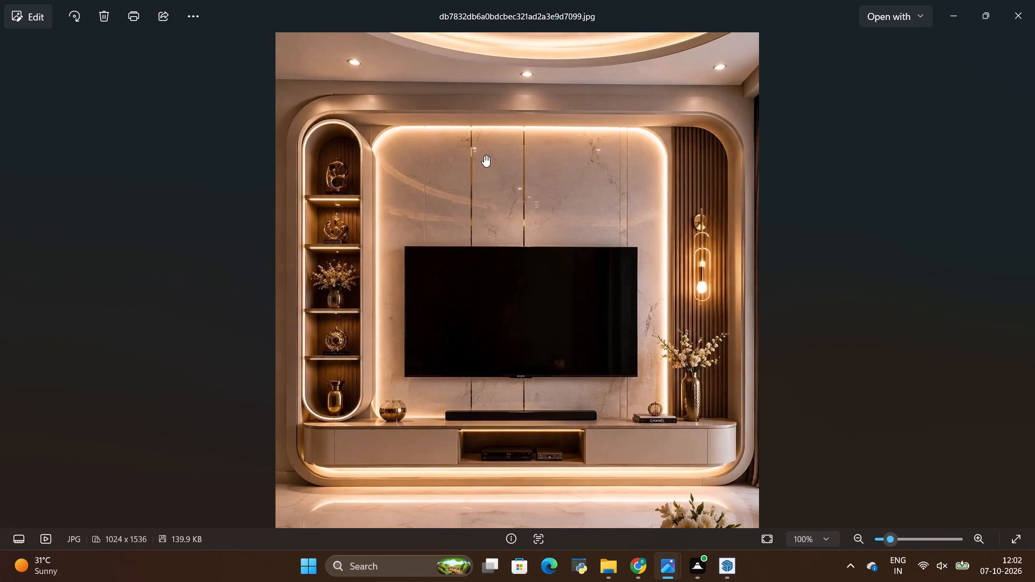
scroll(484, 155, "up", 9)
scroll(415, 168, "up", 3)
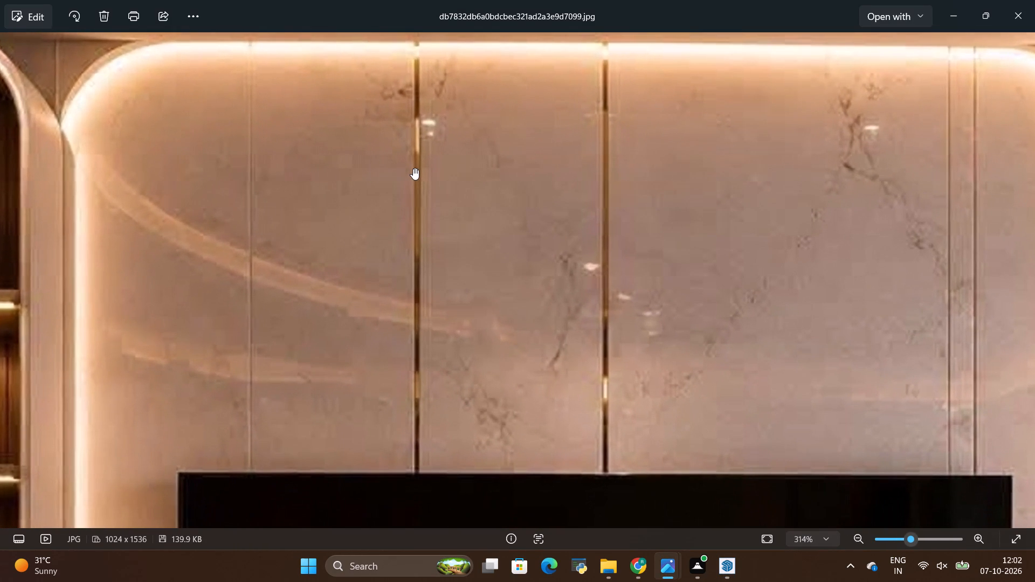
scroll(413, 168, "down", 8)
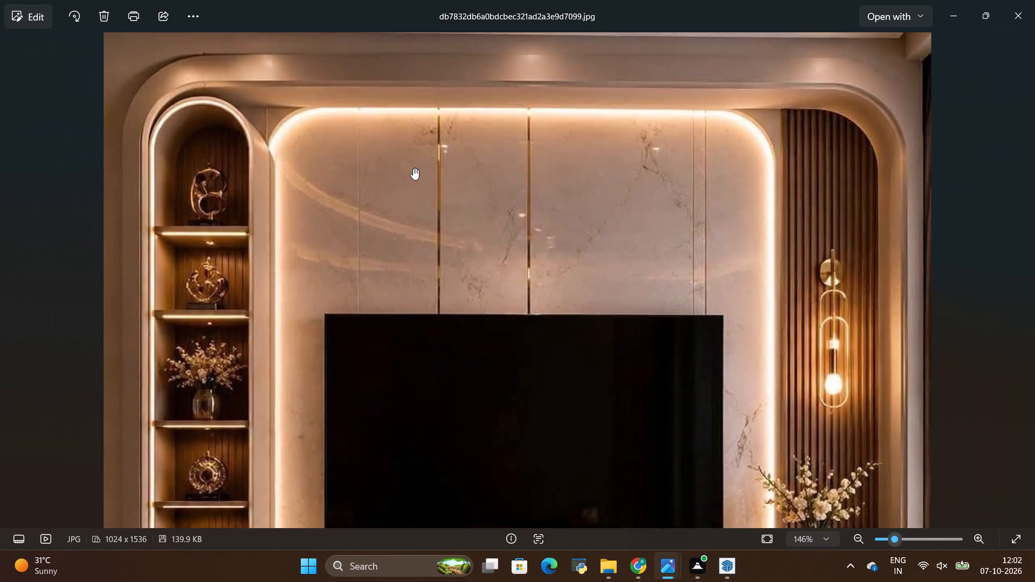
key("alt+Tab")
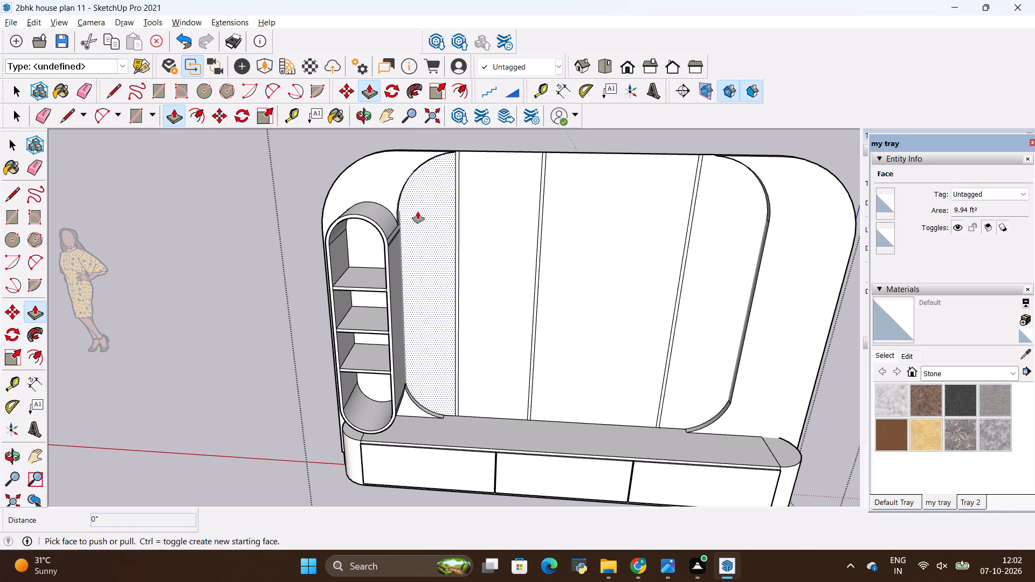
middle_click_drag(418, 212, 329, 166)
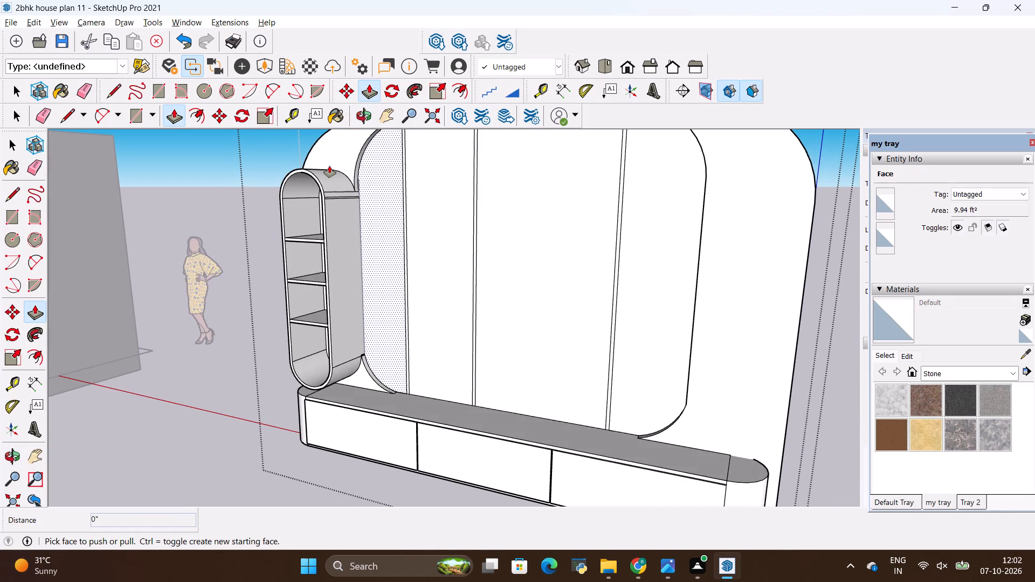
key("alt+Tab")
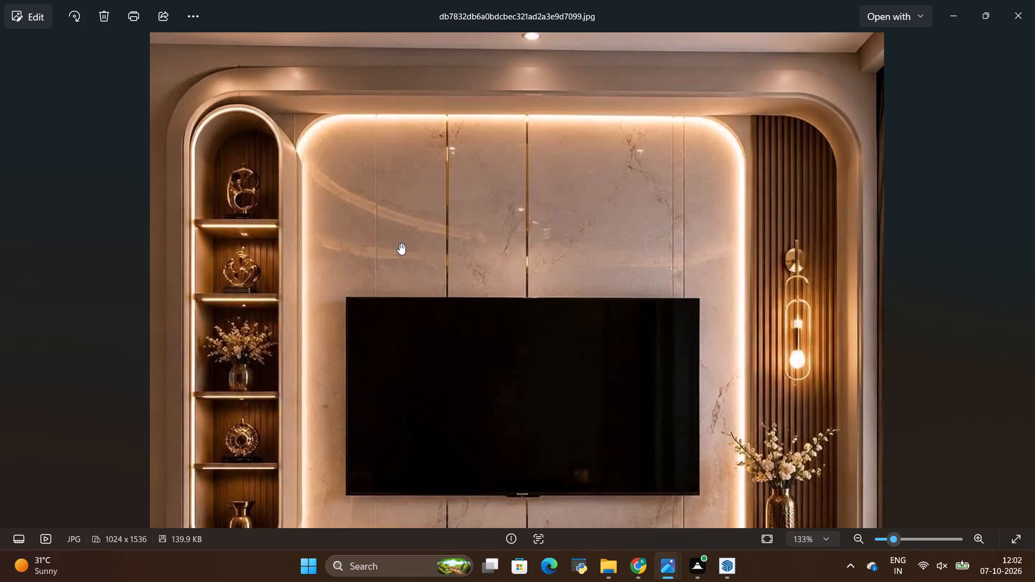
key("alt+Tab")
scroll(403, 251, "down", 3)
middle_click_drag(410, 270, 427, 291)
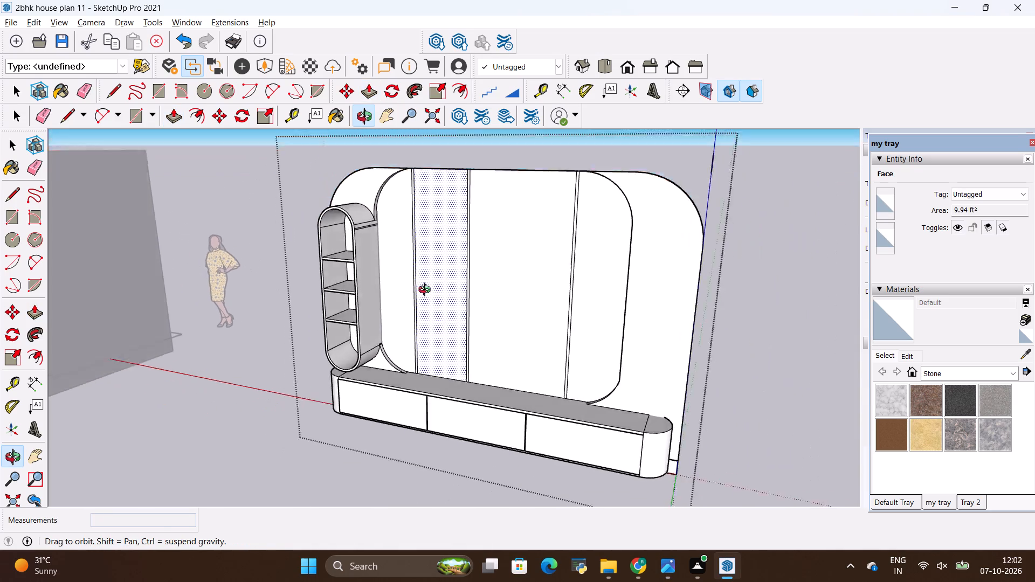
Extrude the narrow flat back panel face between the first two divider strips 1" forward with Push/Pull.
middle_click_drag(427, 291, 488, 339)
scroll(490, 255, "up", 6)
key("alt+Tab")
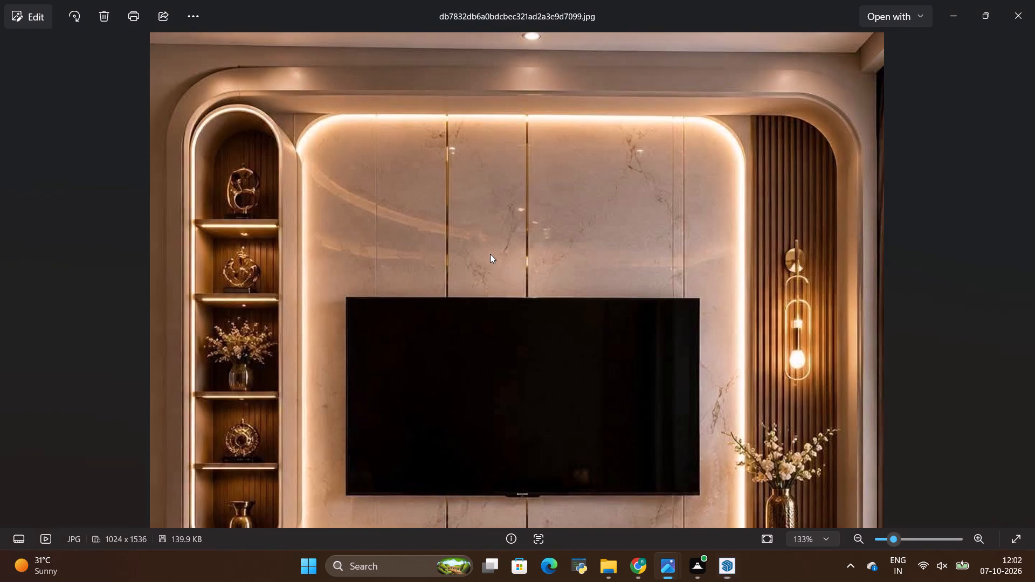
key("alt+Tab")
scroll(451, 217, "up", 5)
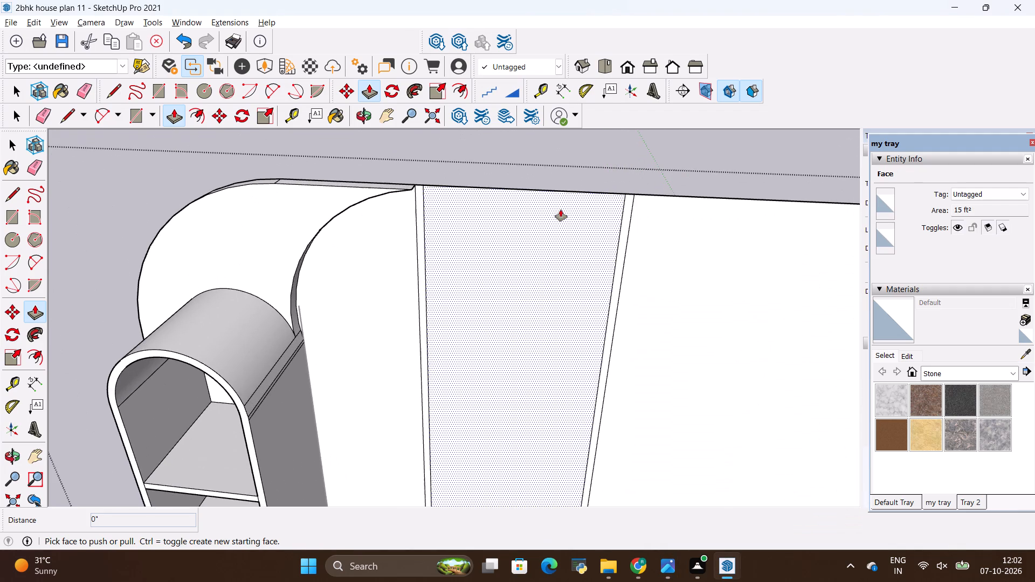
left_click(561, 210)
key("BackSpace")
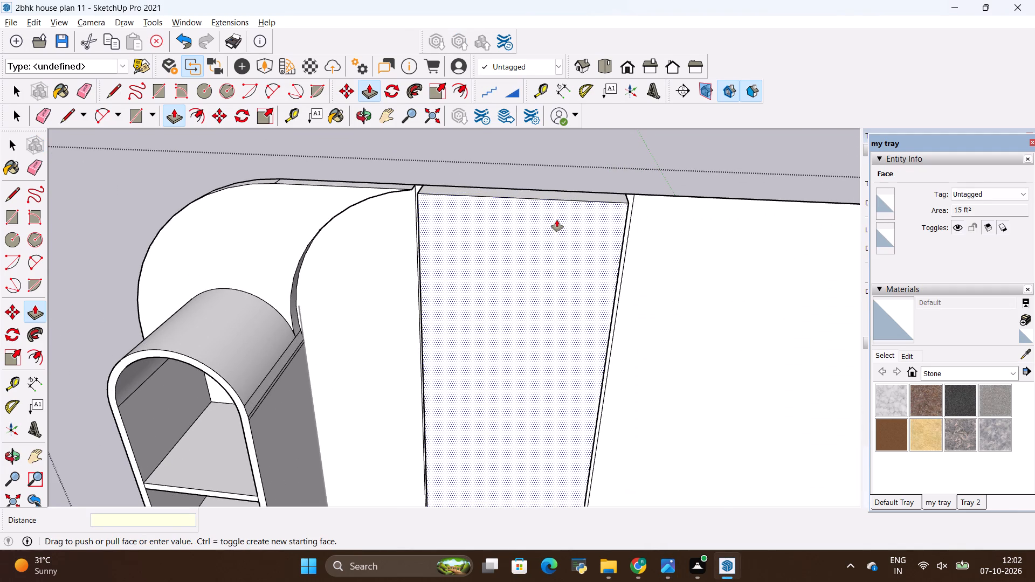
key("1")
key("shift+quotedbl")
key("Return")
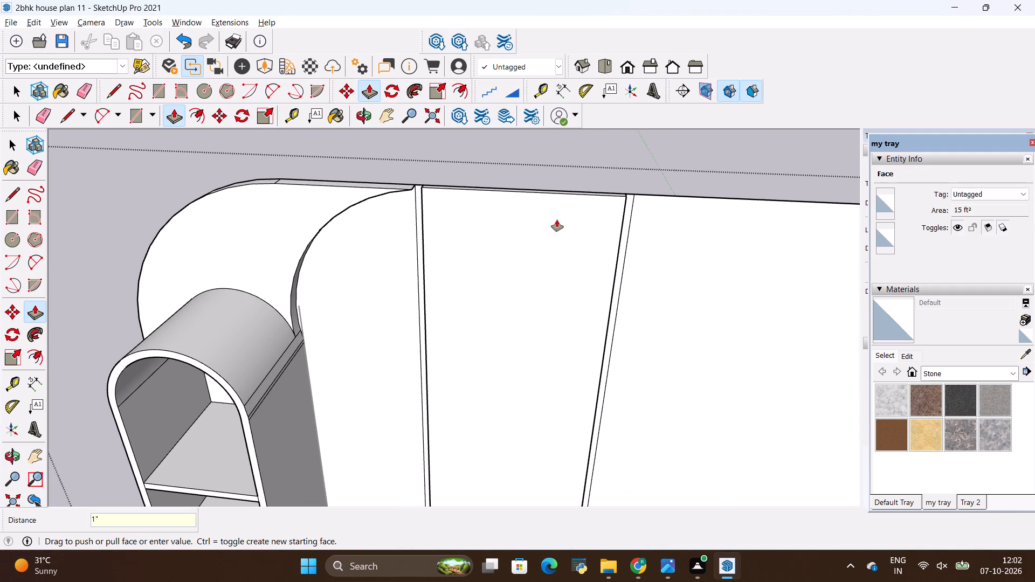
Repeat the 1" extrusion on the wide centre panel and both curved panels at its ends, leaving the divider strips recessed.
double_click(653, 234)
double_click(397, 260)
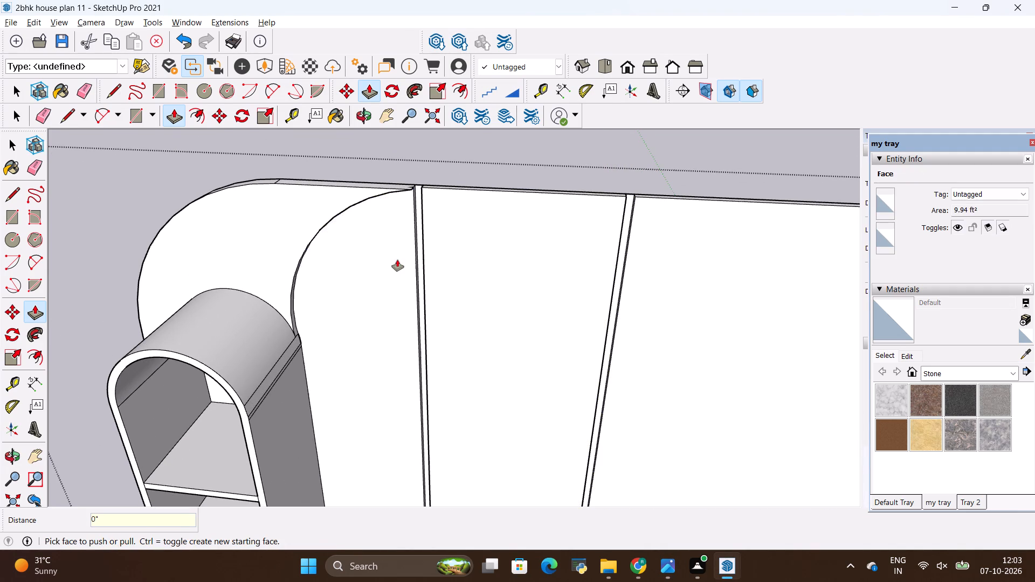
scroll(396, 256, "down", 8)
double_click(707, 327)
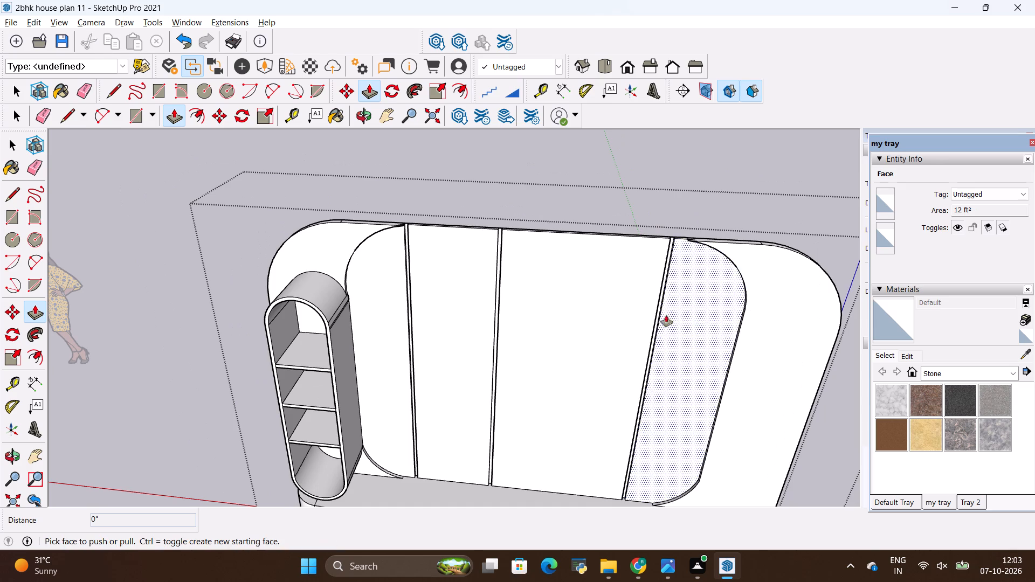
Inspect the raised panel sections and recessed divider strips, and compare them with the reference photo.
scroll(398, 278, "up", 3)
key("space")
scroll(434, 306, "up", 1)
middle_click_drag(435, 306, 367, 261)
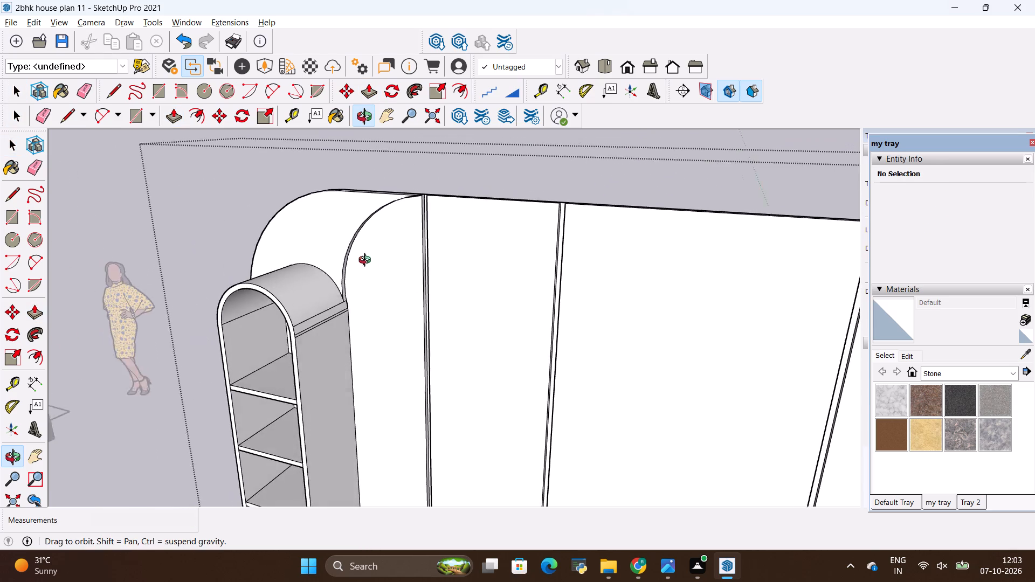
middle_click_drag(367, 261, 555, 293)
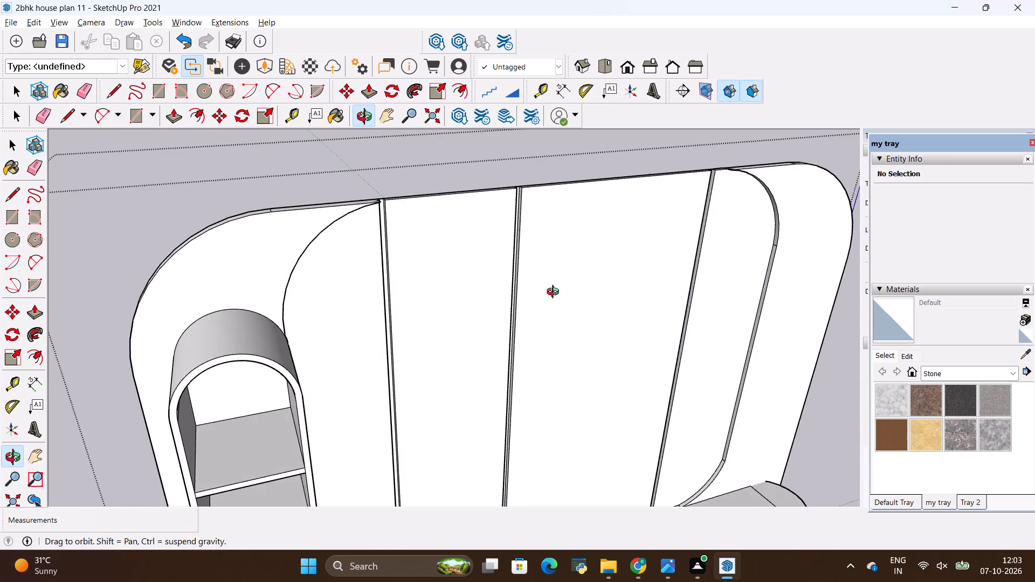
middle_click_drag(555, 293, 511, 274)
scroll(511, 274, "down", 4)
middle_click_drag(633, 354, 553, 342)
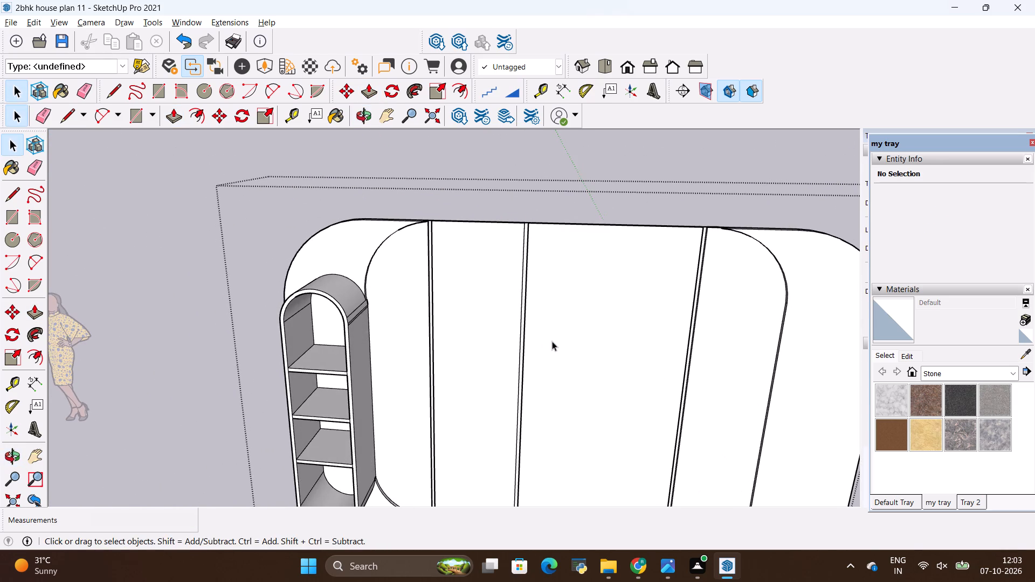
key("alt+Tab")
key("alt+Tab")
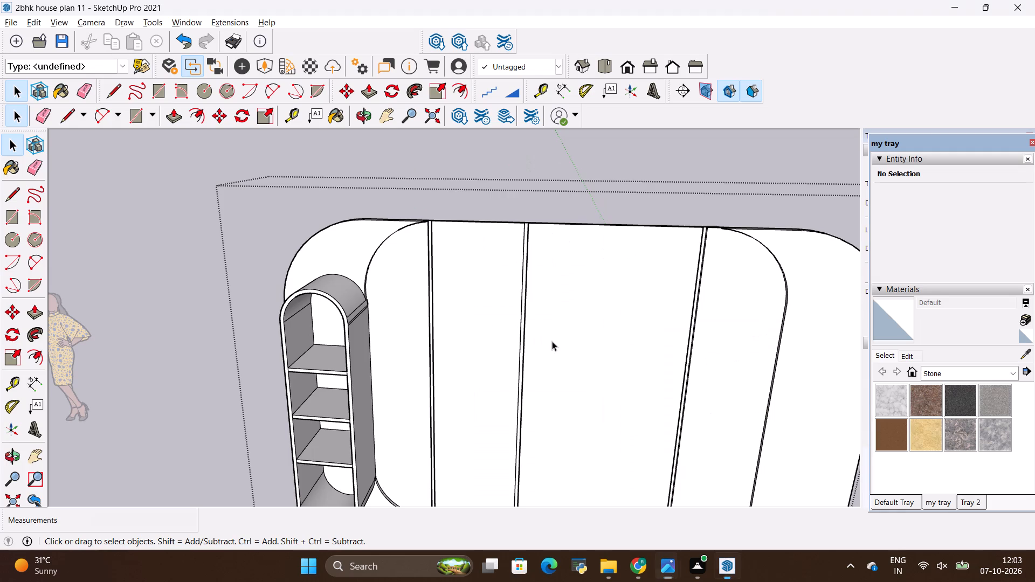
Extrude the curved outer back panel face behind the shelf niche another 1" forward.
left_click(335, 242)
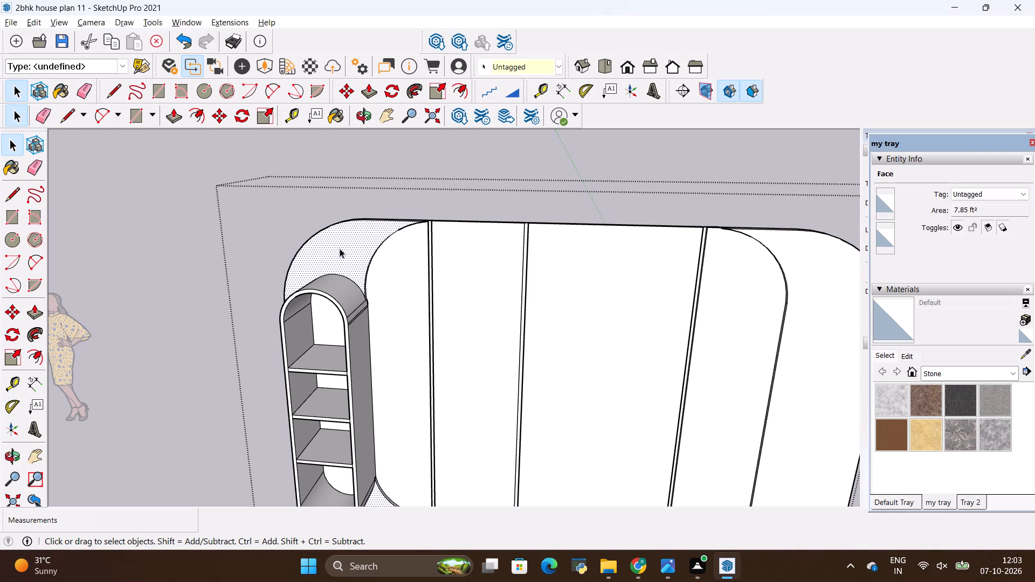
key("p")
left_click(340, 248)
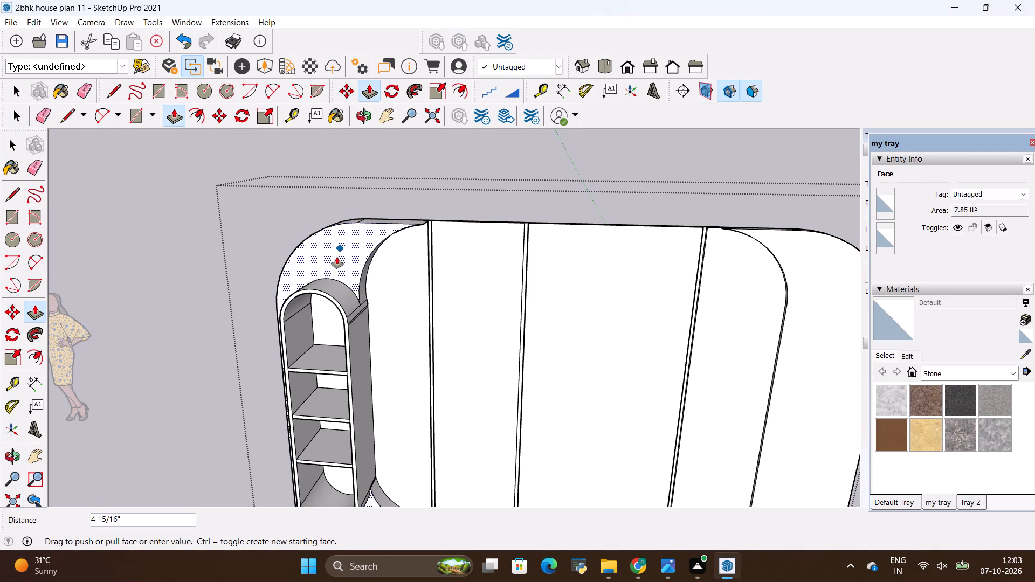
key("BackSpace")
key("1")
key("shift+quotedbl")
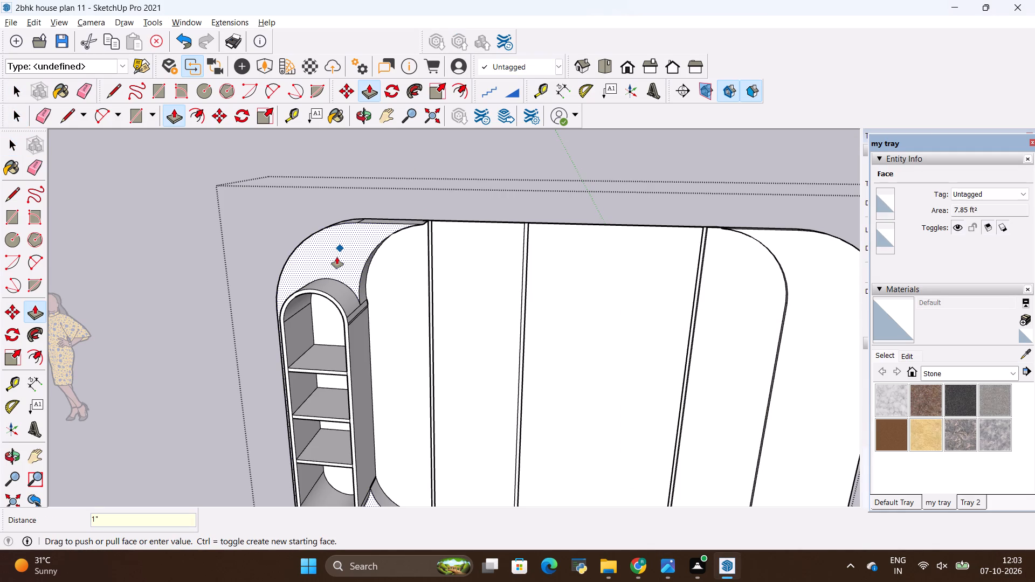
key("Return")
Extrude the curved outer face at the opposite end 2" forward, using the outer face behind the niche as the depth reference.
scroll(334, 252, "down", 5)
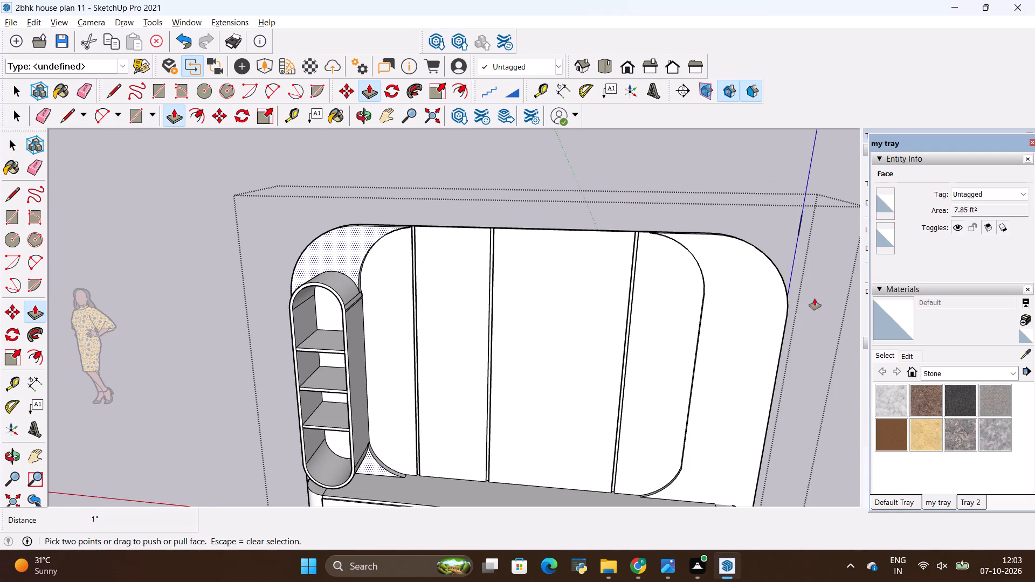
double_click(753, 303)
key("space")
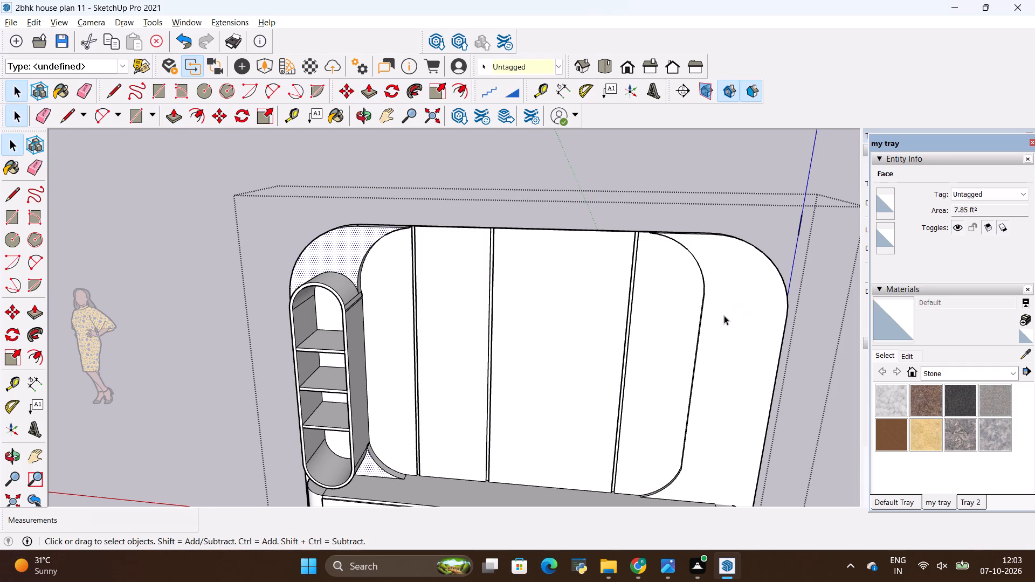
double_click(724, 314)
left_click(728, 311)
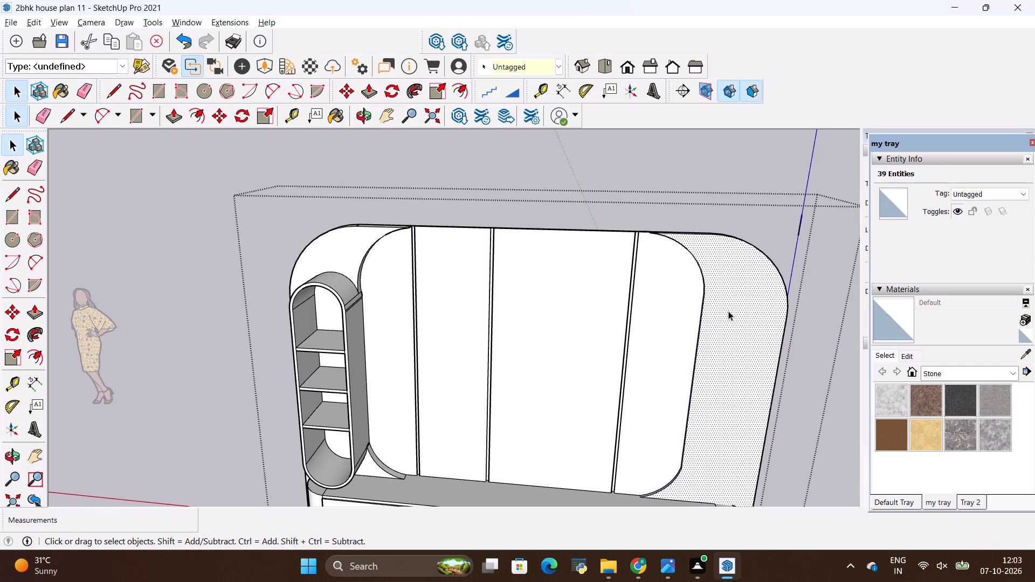
key("p")
left_click(734, 296)
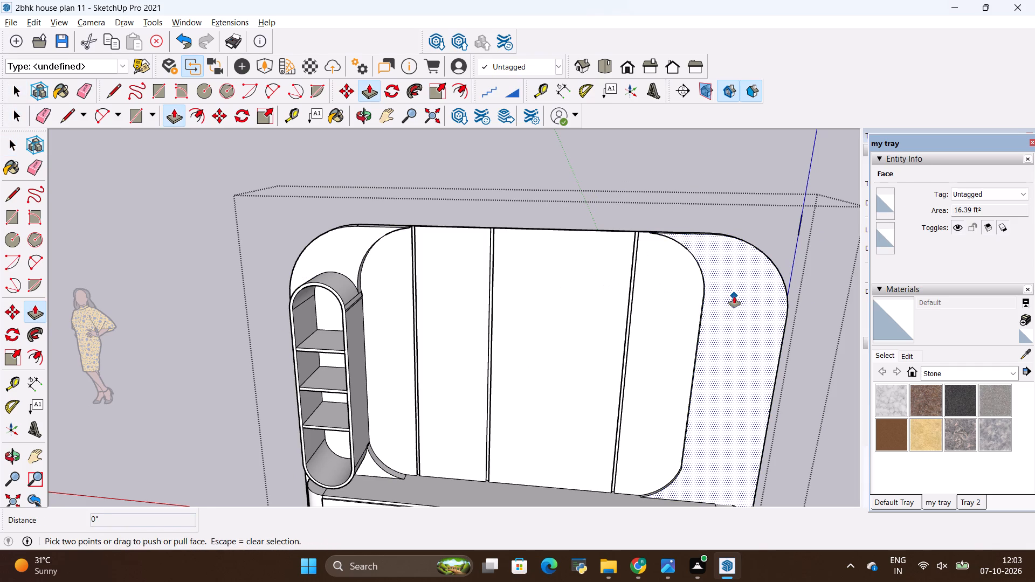
left_click(339, 249)
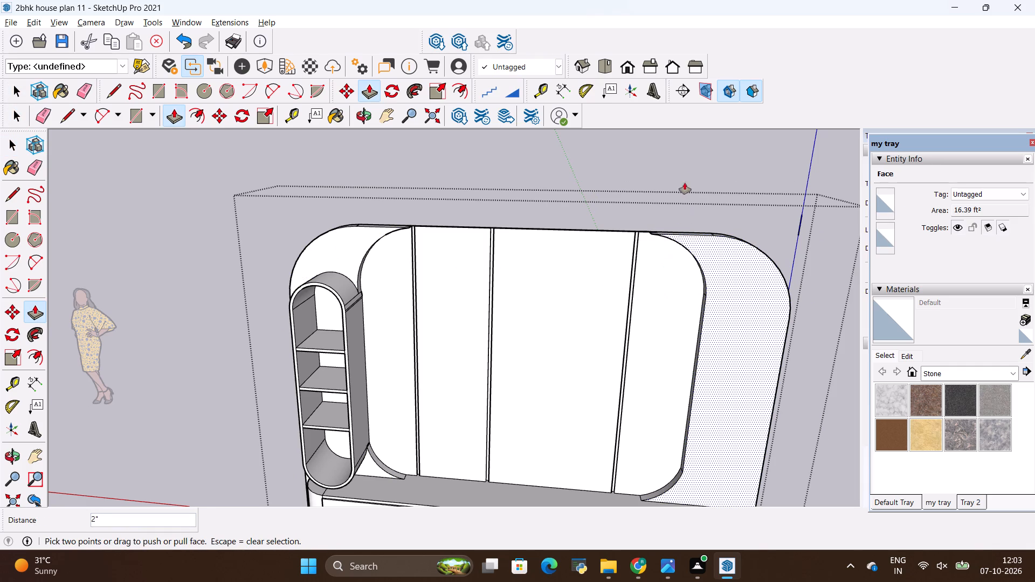
key("space")
left_click(657, 231)
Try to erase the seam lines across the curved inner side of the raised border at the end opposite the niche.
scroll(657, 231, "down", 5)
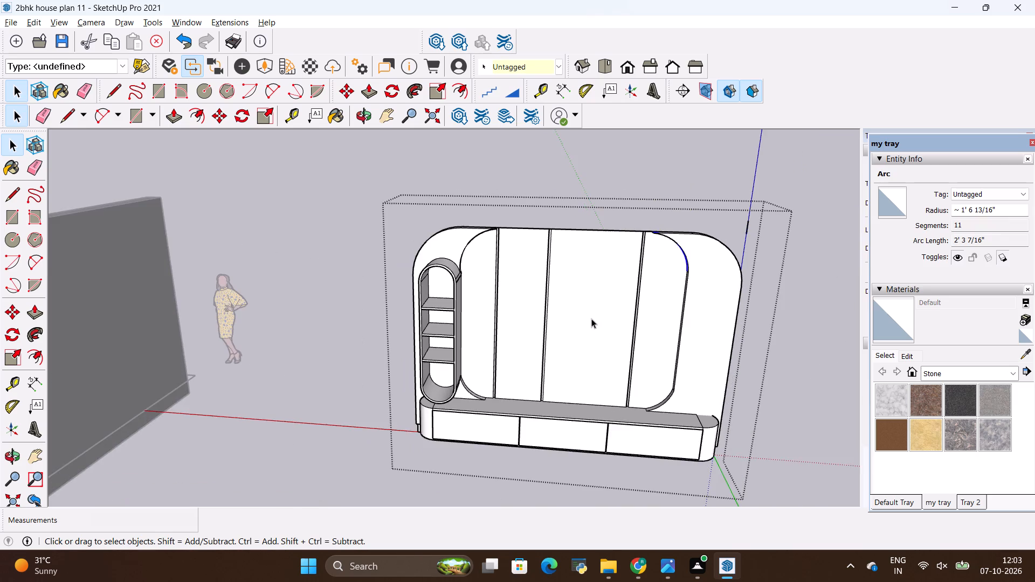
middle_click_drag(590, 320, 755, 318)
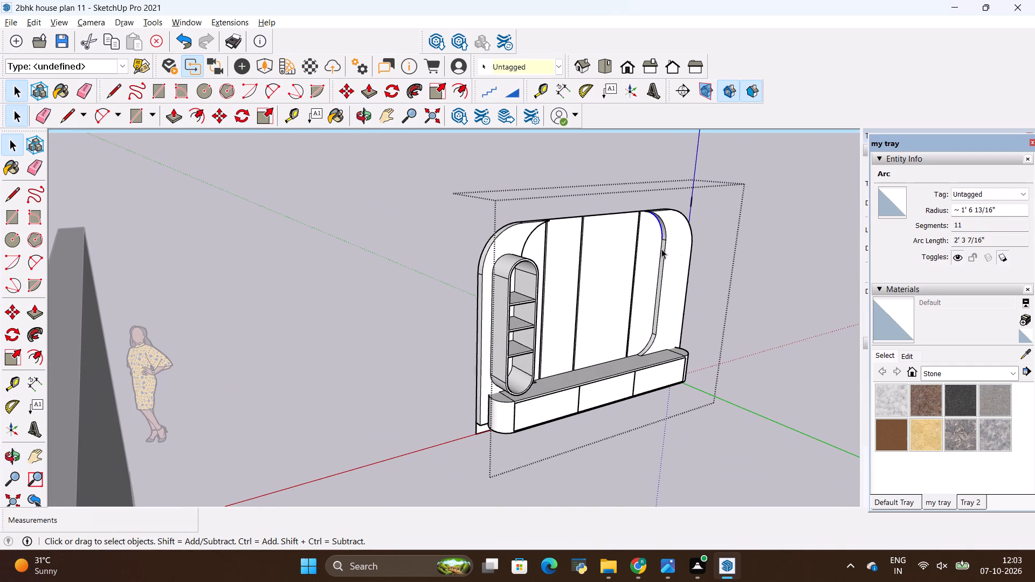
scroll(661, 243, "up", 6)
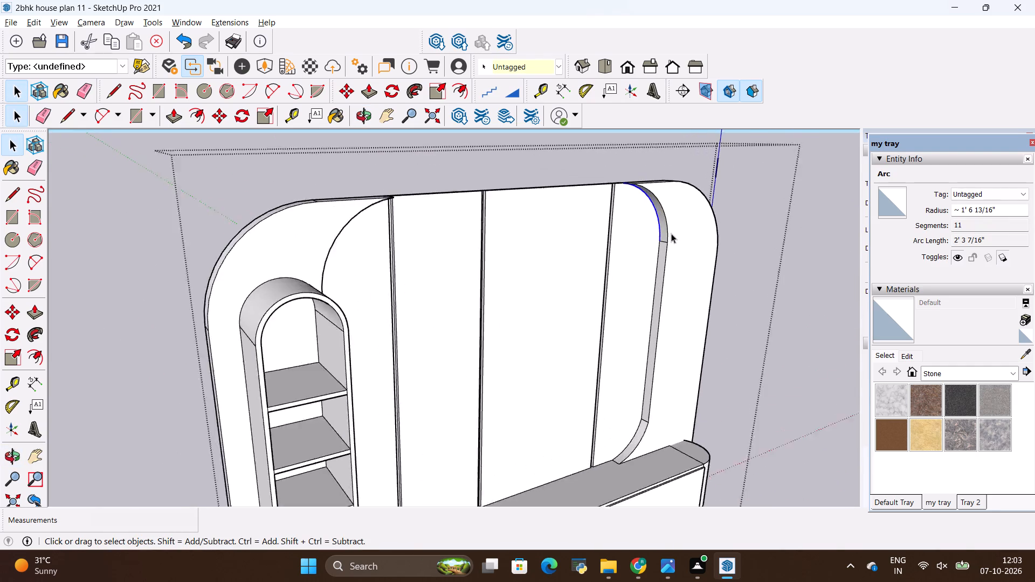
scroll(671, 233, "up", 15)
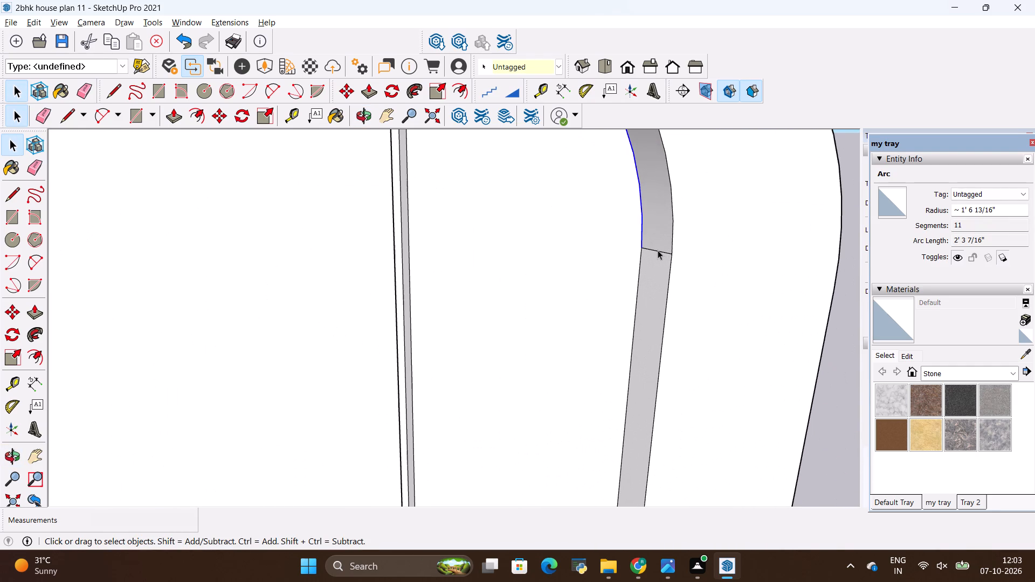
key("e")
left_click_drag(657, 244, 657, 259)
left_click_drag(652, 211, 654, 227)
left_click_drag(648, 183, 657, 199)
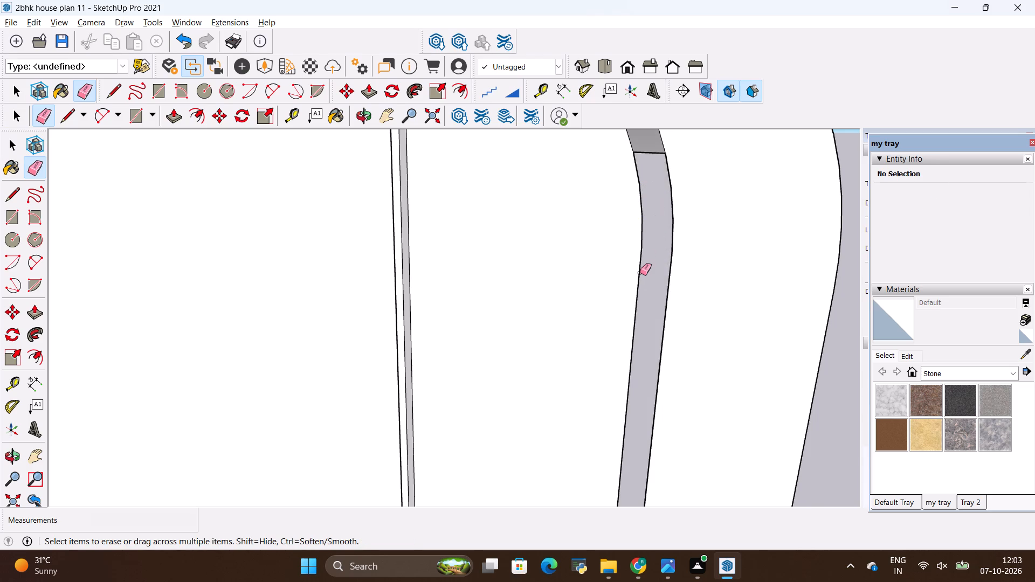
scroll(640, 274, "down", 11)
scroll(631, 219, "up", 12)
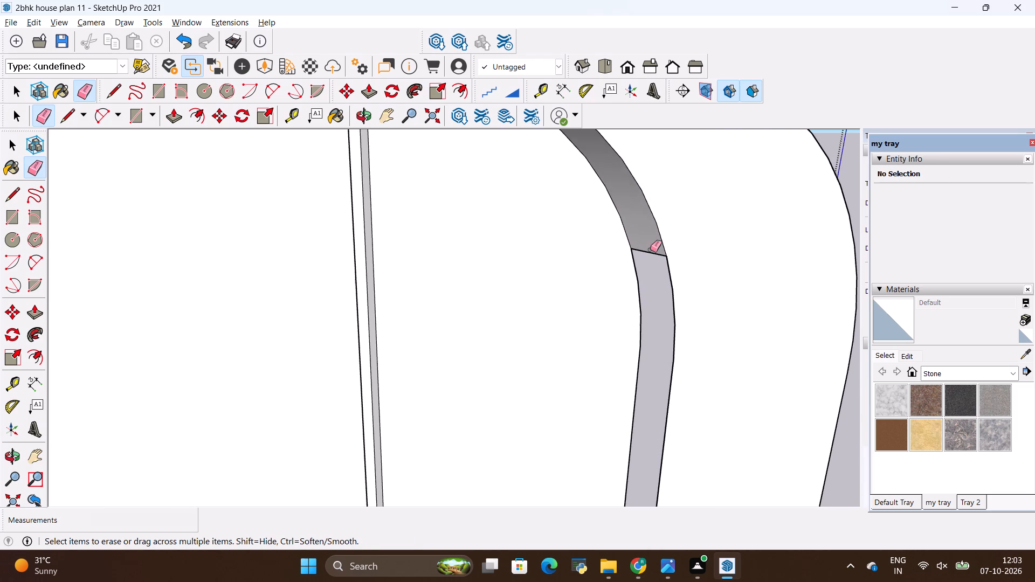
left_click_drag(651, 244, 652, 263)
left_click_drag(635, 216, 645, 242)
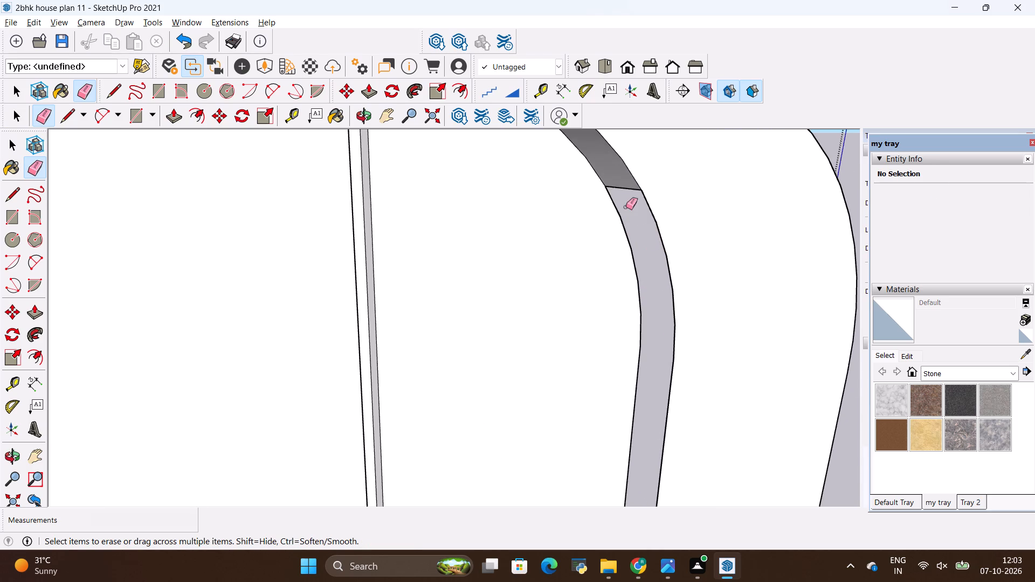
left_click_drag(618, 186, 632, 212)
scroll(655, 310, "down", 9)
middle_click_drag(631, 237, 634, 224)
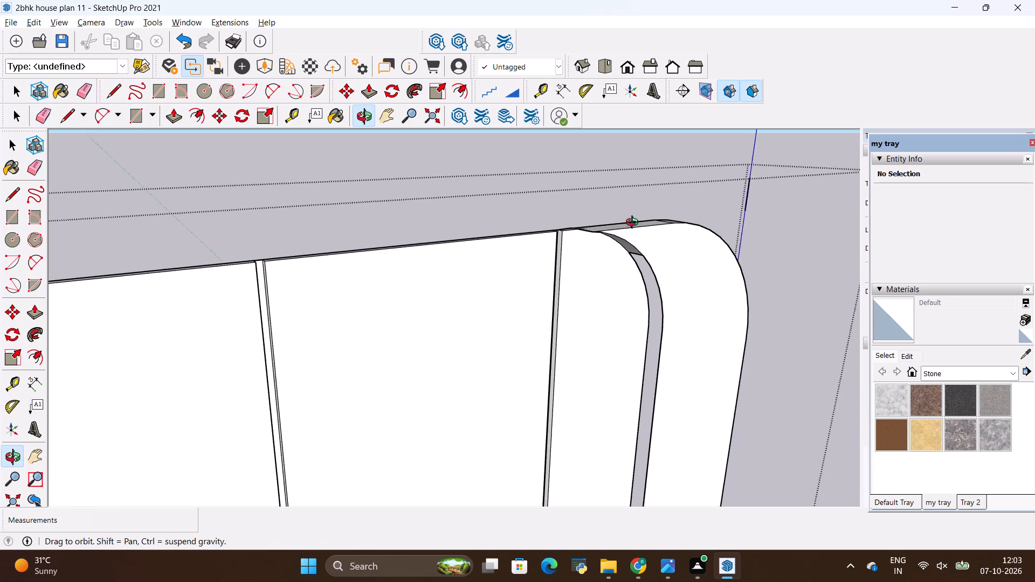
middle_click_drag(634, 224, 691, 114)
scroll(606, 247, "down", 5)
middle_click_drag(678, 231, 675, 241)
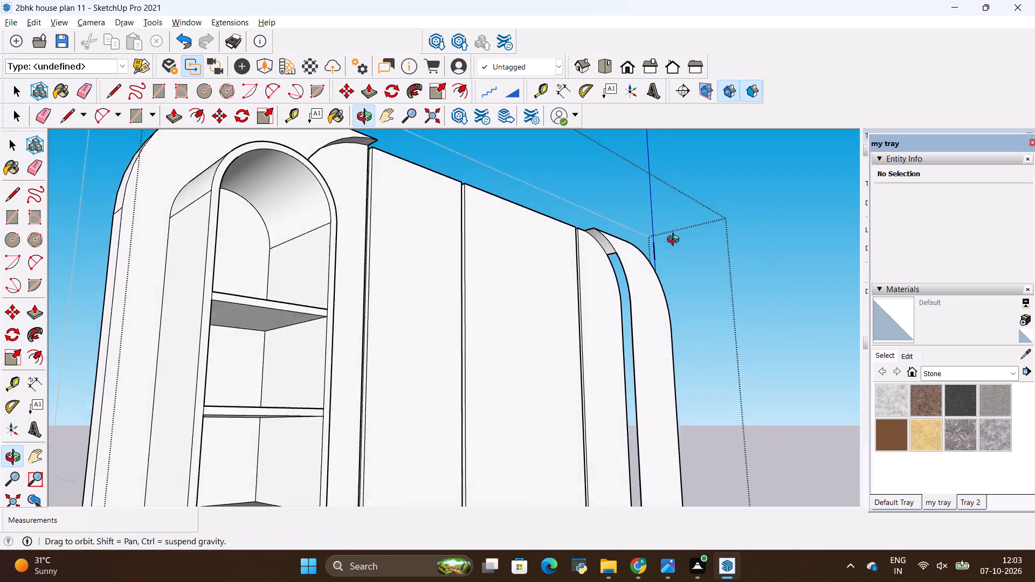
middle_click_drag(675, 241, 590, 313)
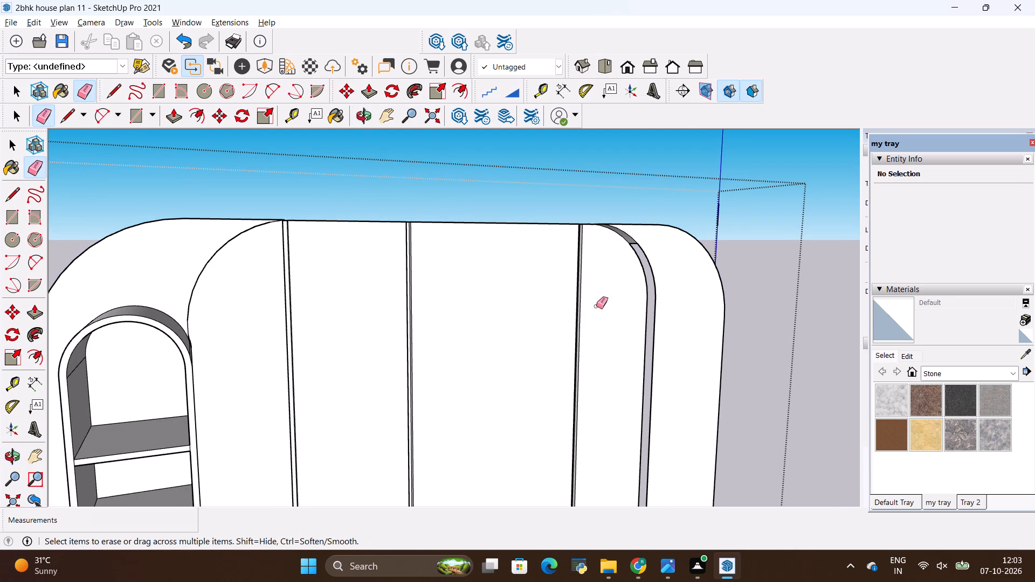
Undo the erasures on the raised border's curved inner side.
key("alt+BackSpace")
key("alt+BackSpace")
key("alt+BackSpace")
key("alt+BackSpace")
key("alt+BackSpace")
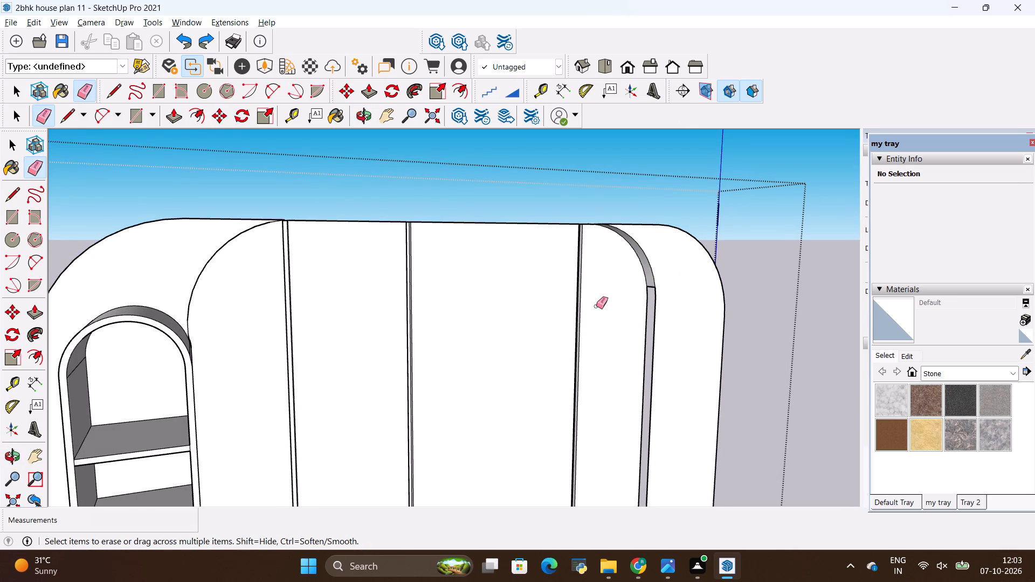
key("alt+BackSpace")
Leave the TV unit group and compare the whole back panel and shelf niche with the reference photo.
scroll(599, 315, "down", 3)
middle_click_drag(602, 324, 728, 291)
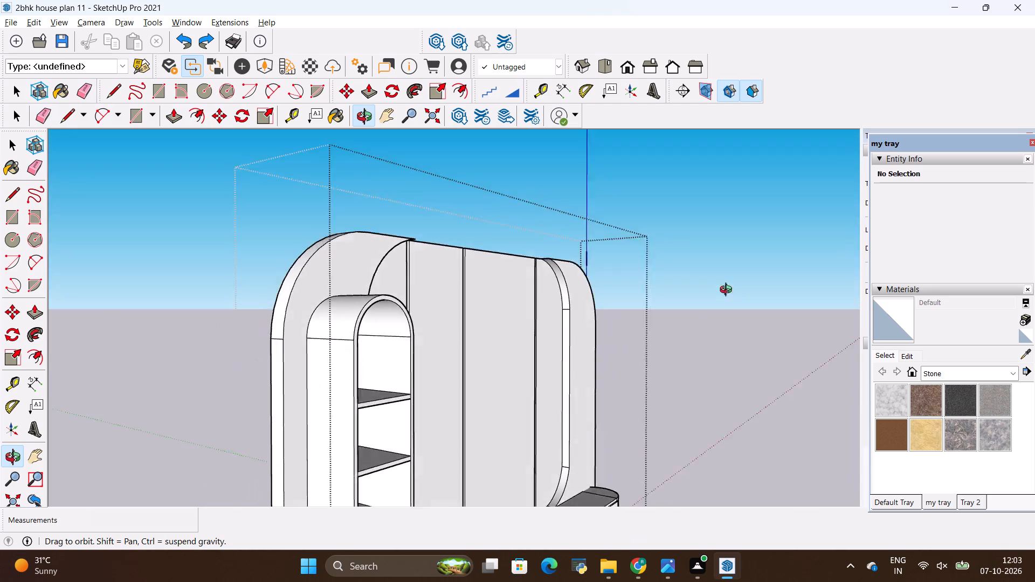
middle_click_drag(728, 291, 456, 390)
scroll(460, 362, "down", 5)
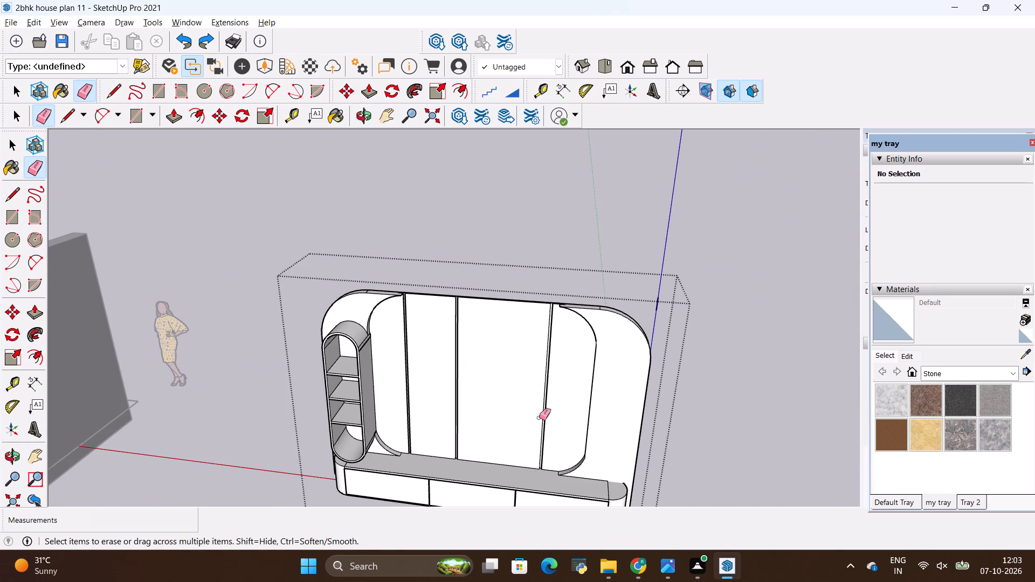
scroll(539, 418, "down", 1)
middle_click_drag(541, 420, 589, 371)
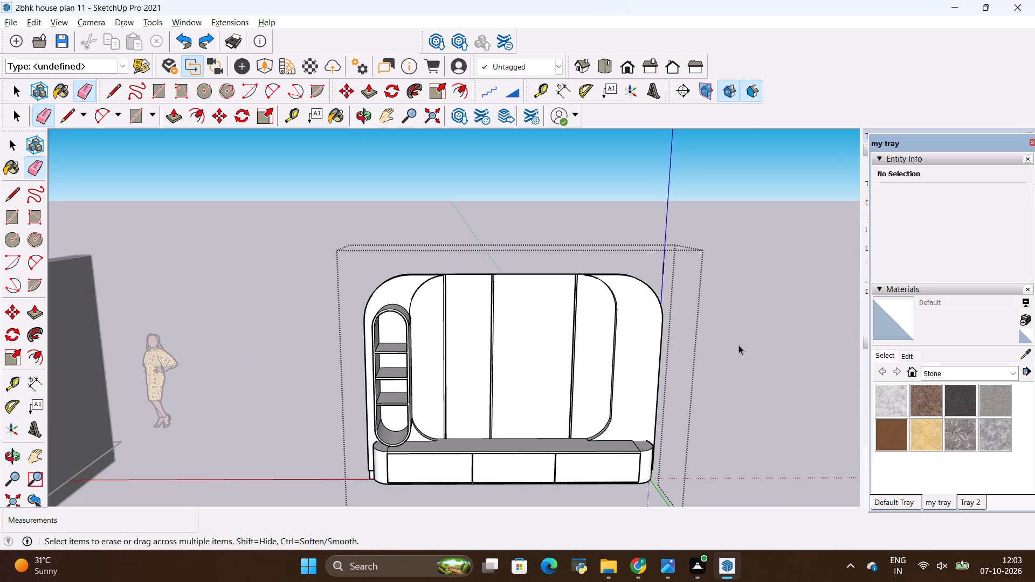
key("space")
left_click(739, 345)
scroll(494, 351, "up", 2)
key("alt+Tab")
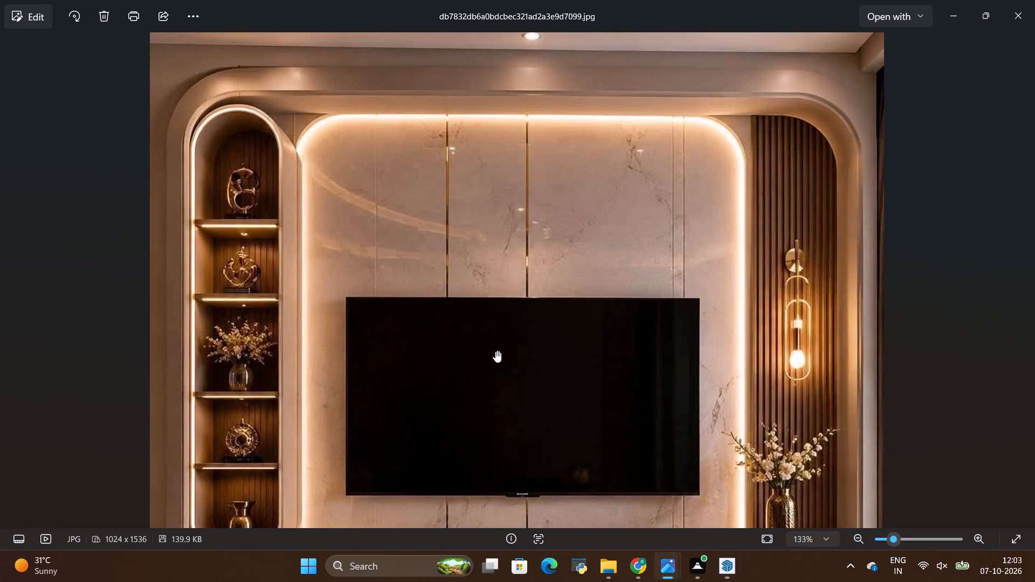
key("alt+Tab")
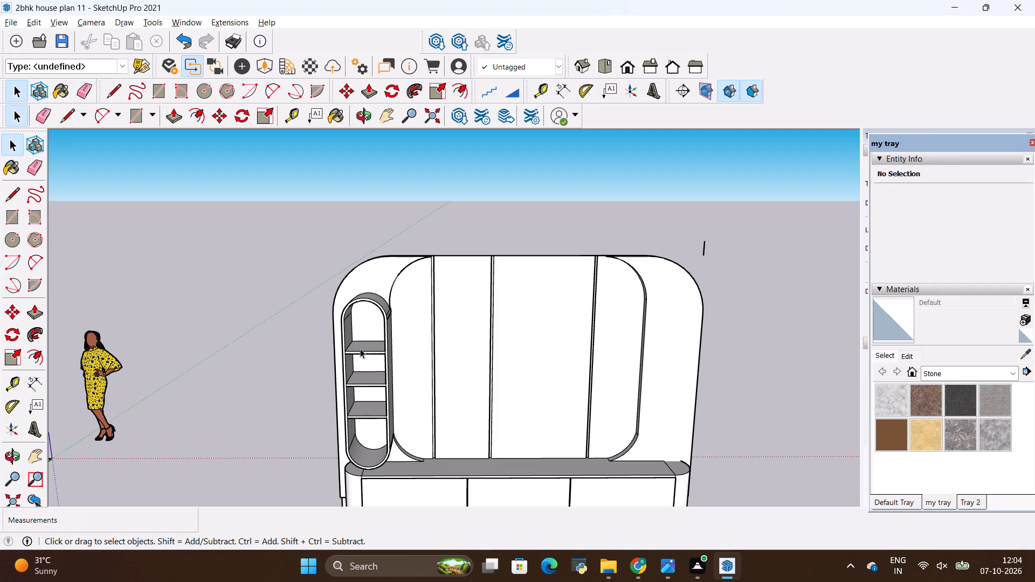
key("alt+Tab")
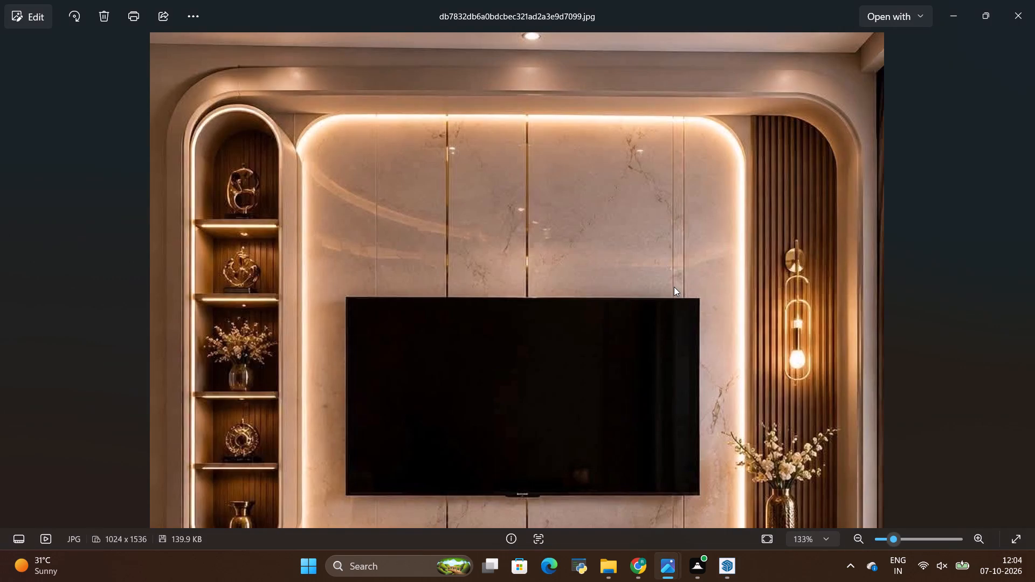
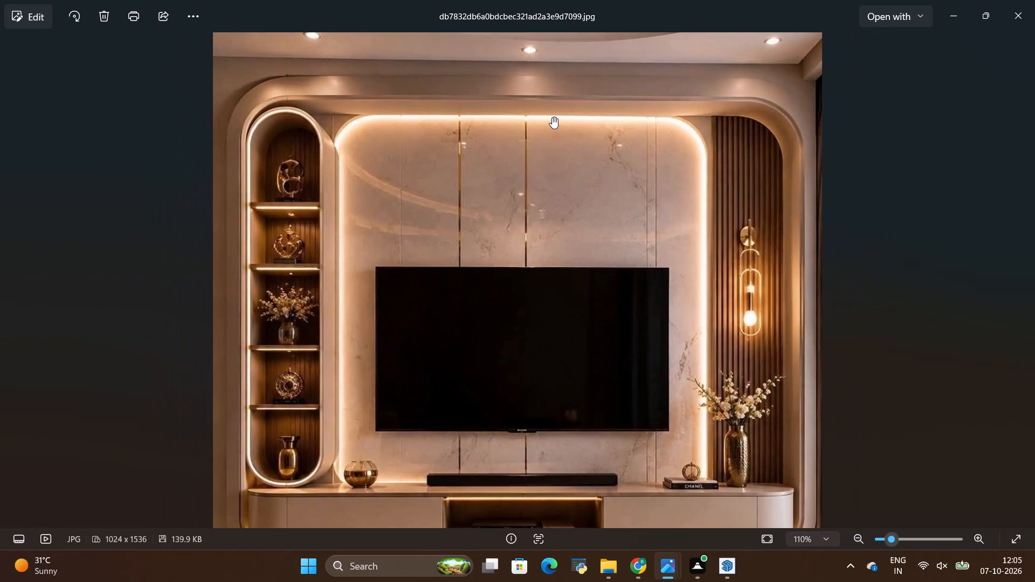
Compare the TV unit's back panel beyond the raised border, opposite the niche, with the fluted panel in the reference photo.
scroll(624, 411, "up", 4)
scroll(609, 374, "down", 3)
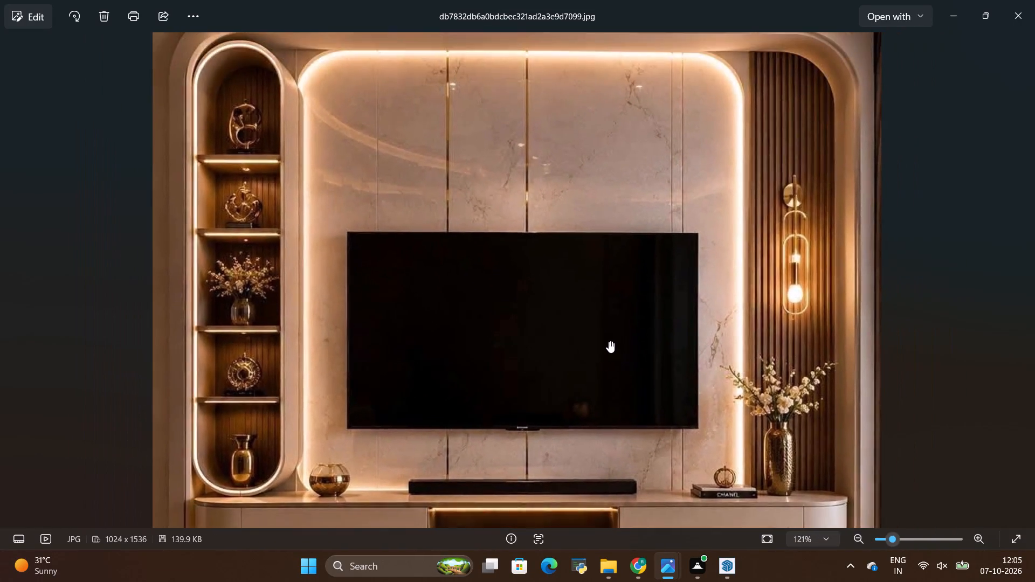
key("alt+Tab")
scroll(509, 275, "down", 5)
scroll(517, 337, "up", 4)
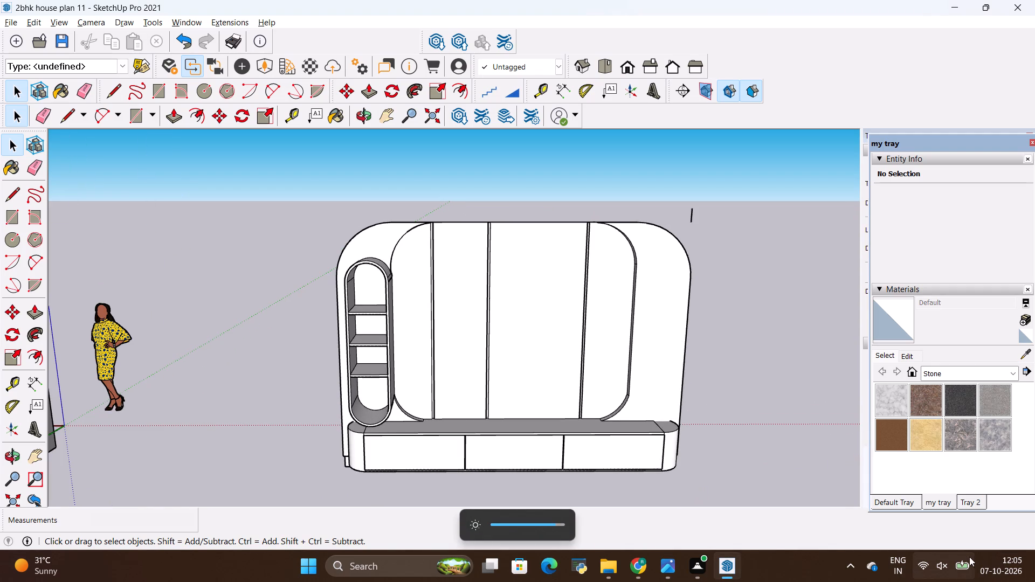
scroll(650, 254, "down", 2)
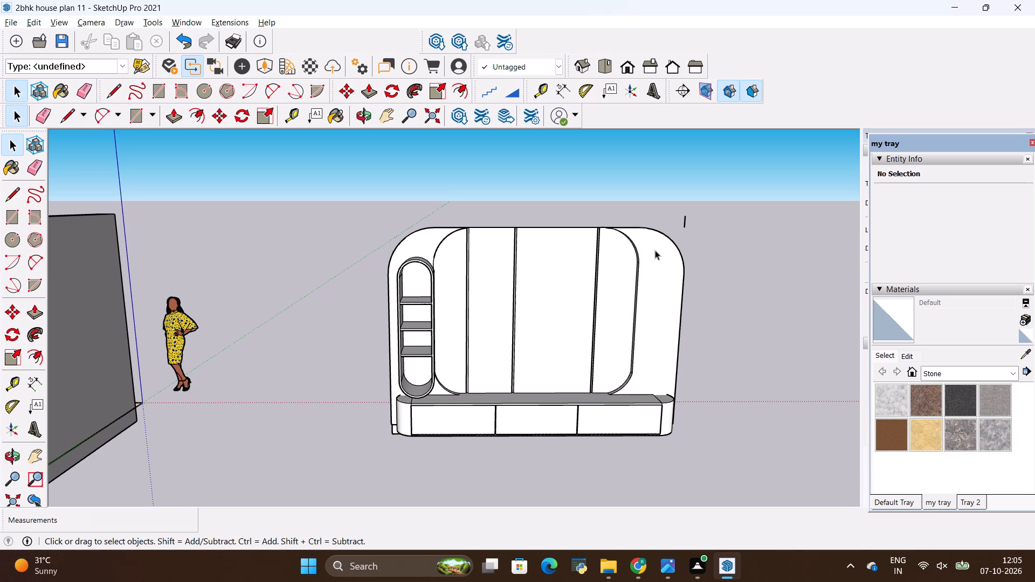
key("alt+Tab")
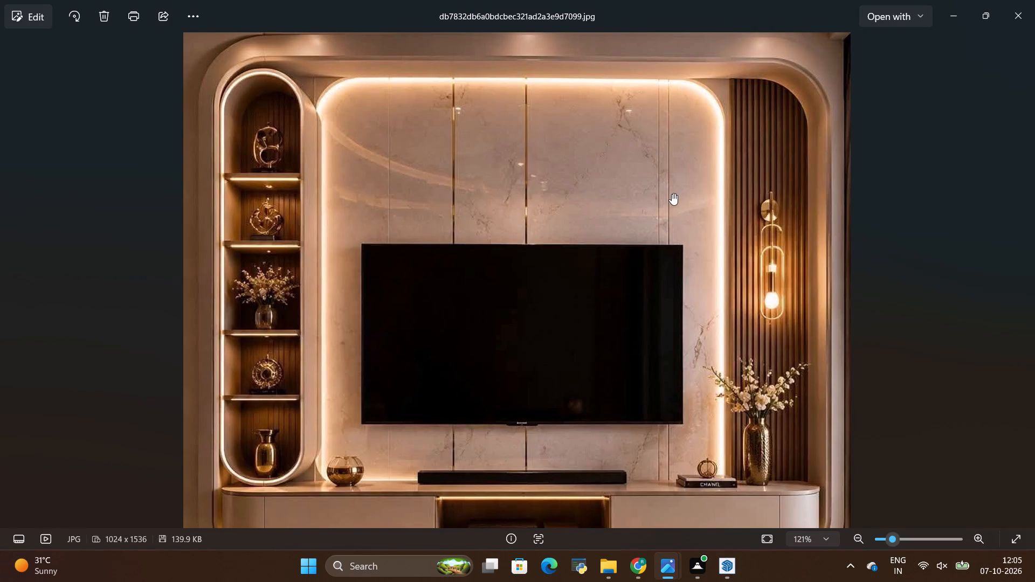
key("alt+Tab")
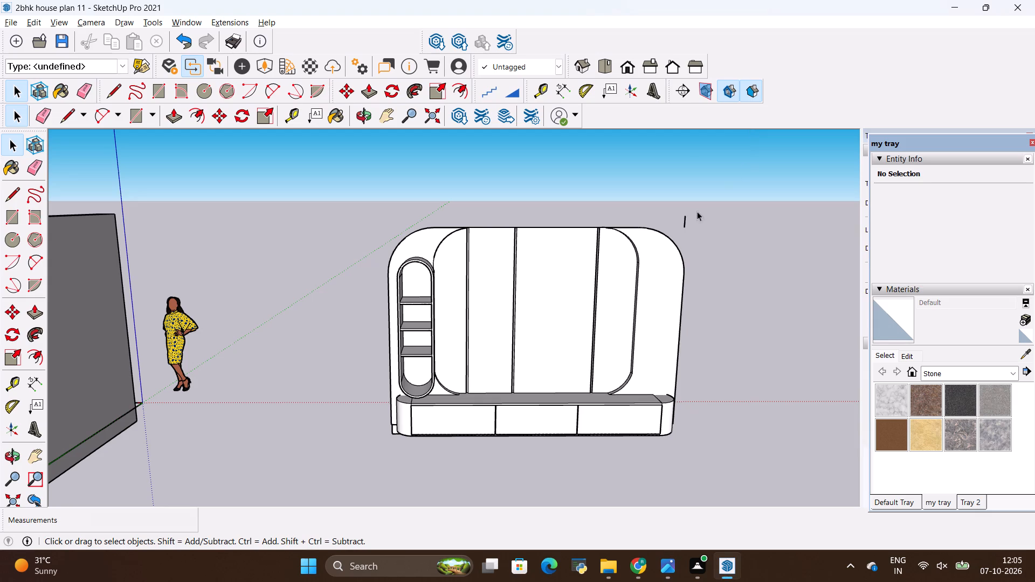
scroll(639, 235, "up", 1)
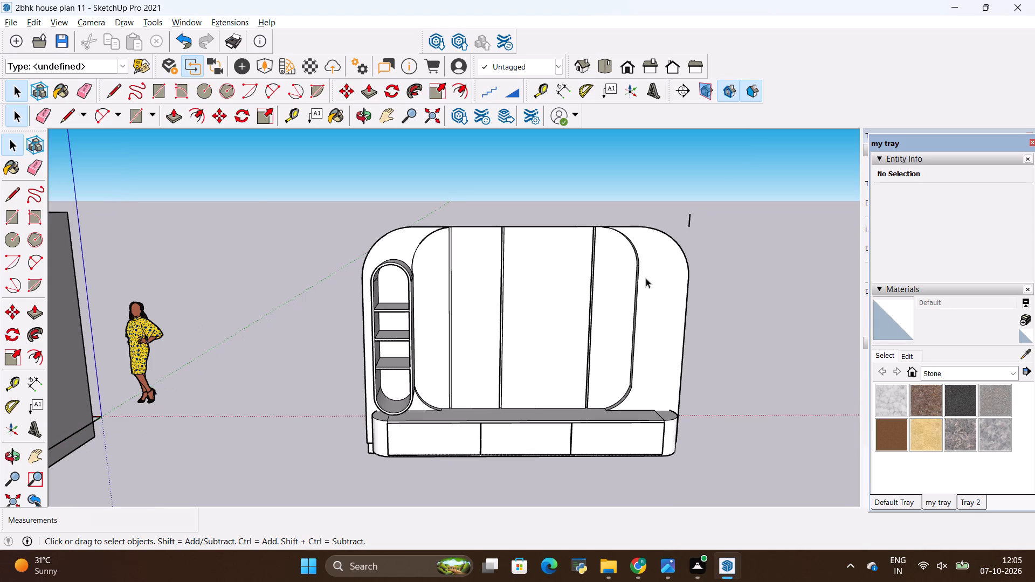
key("alt+Tab")
key("alt+Tab")
scroll(692, 398, "up", 3)
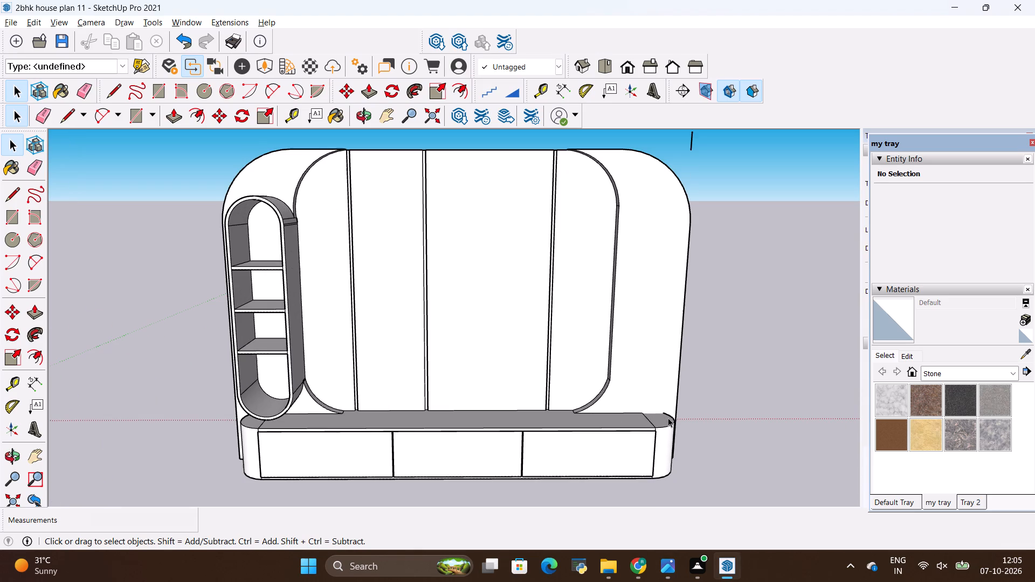
key("alt+Tab")
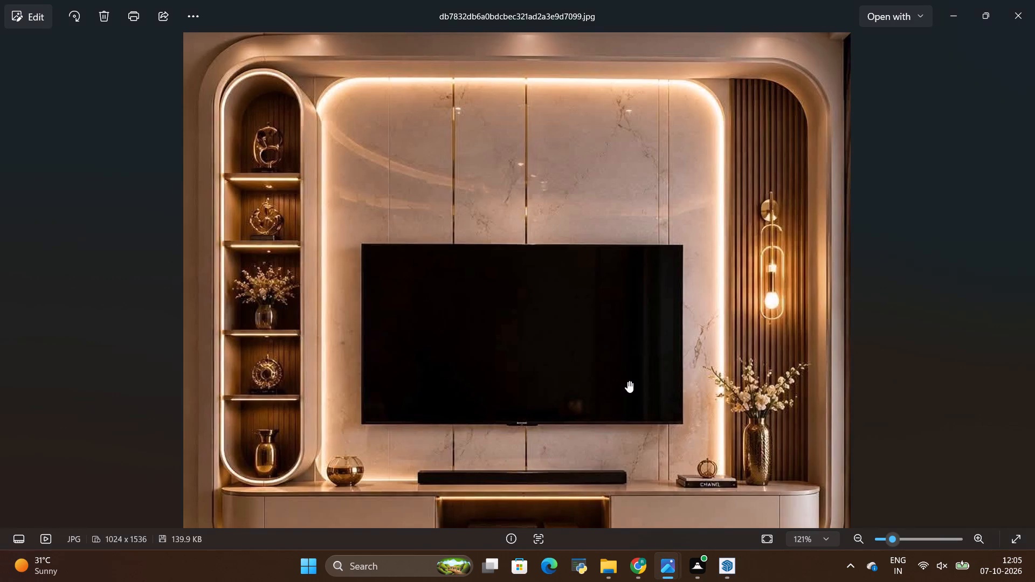
key("alt+Tab")
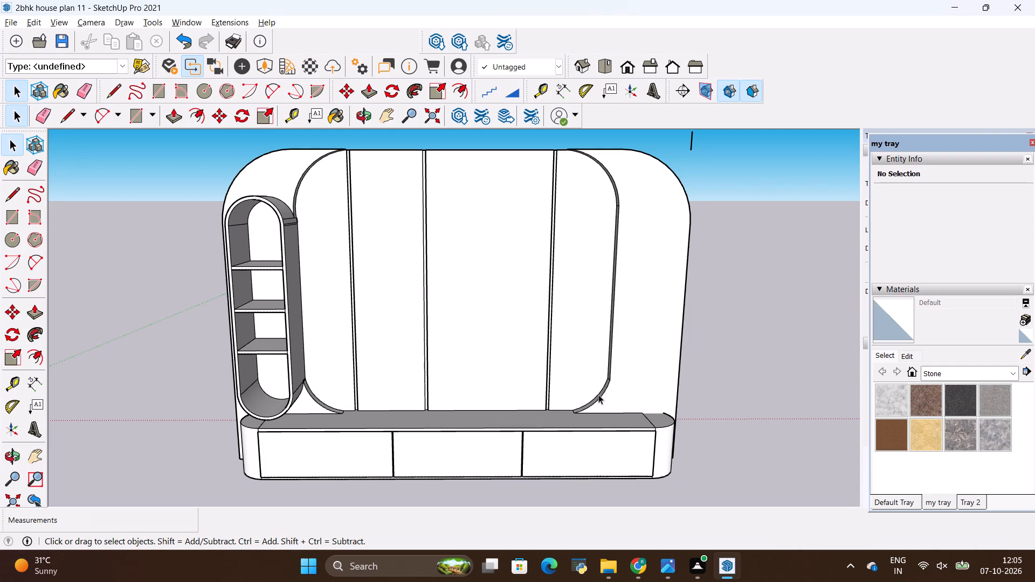
Draw a 7' 6" vertical line up the back panel from the cabinet top, just outside the raised border opposite the niche.
key("l")
scroll(625, 467, "up", 2)
scroll(630, 407, "up", 10)
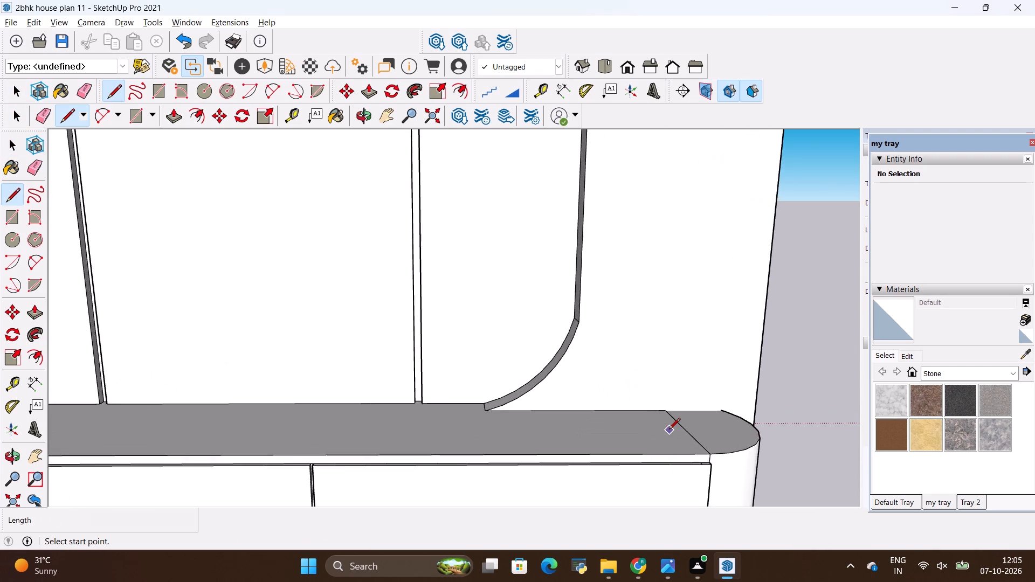
scroll(669, 430, "up", 2)
middle_click_drag(670, 427, 656, 479)
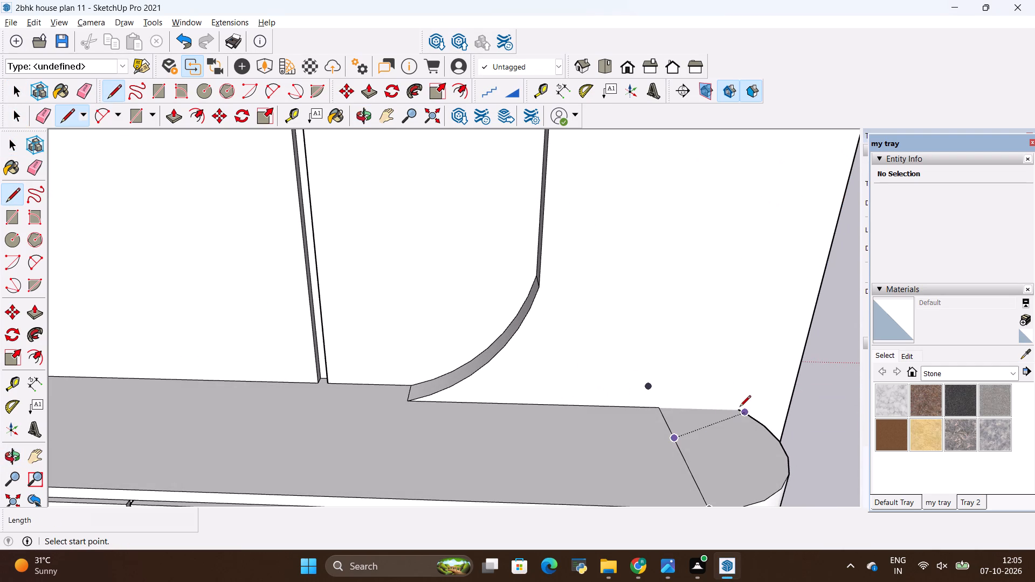
left_click(564, 407)
scroll(563, 298, "down", 15)
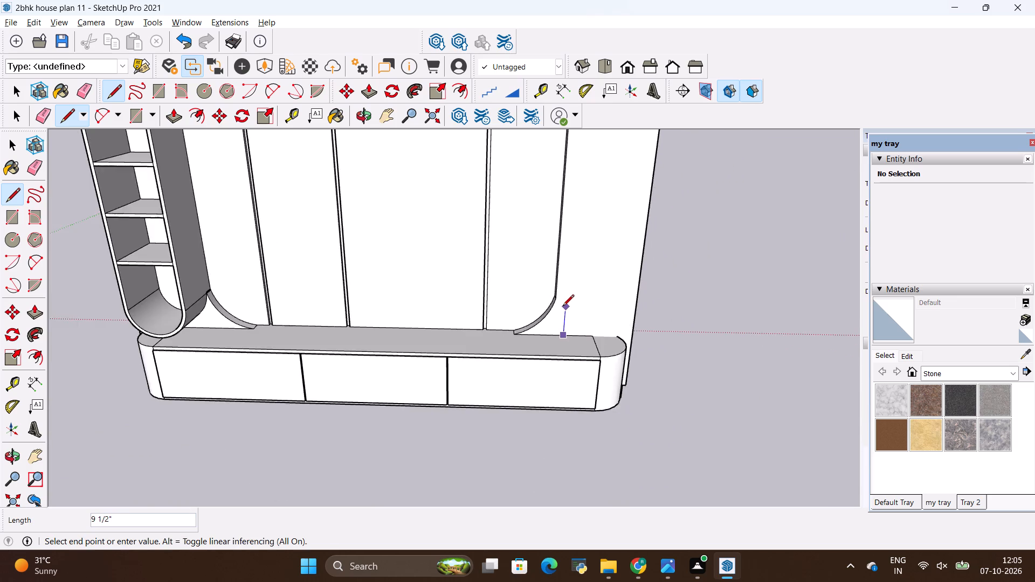
scroll(563, 307, "down", 4)
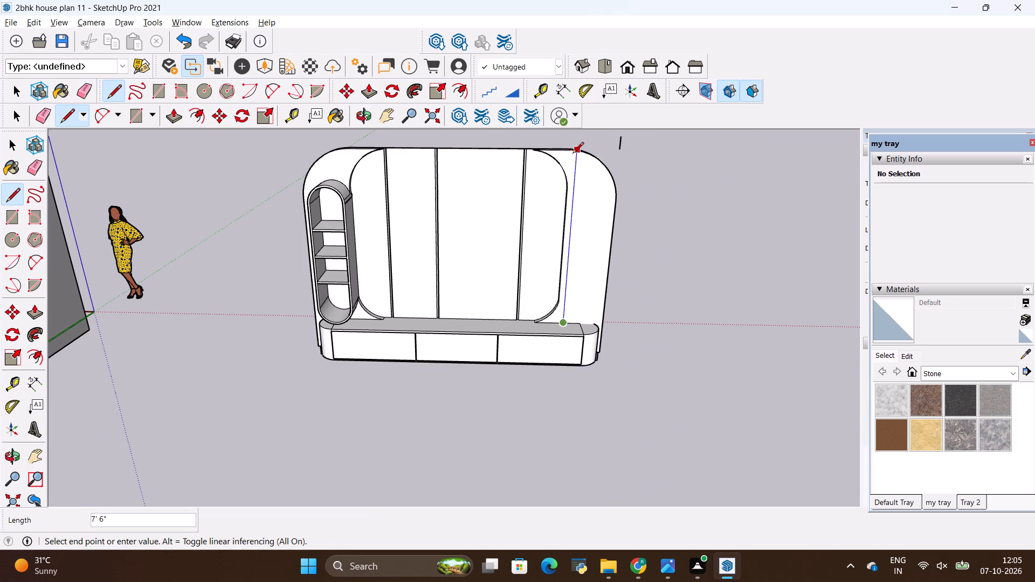
left_click(572, 154)
key("Escape")
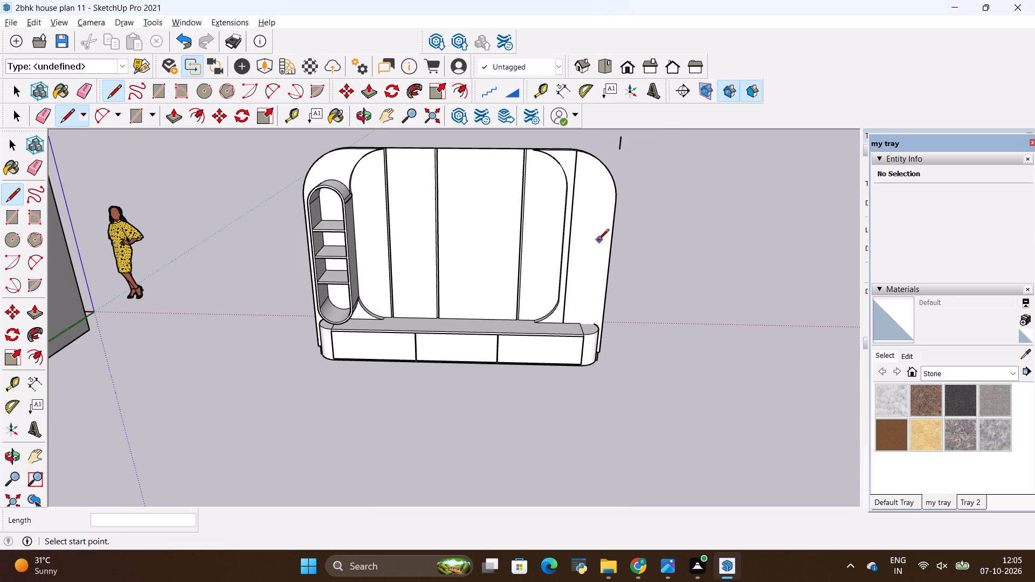
key("space")
Copy the new vertical line 1" outward, away from the raised border.
scroll(559, 244, "up", 2)
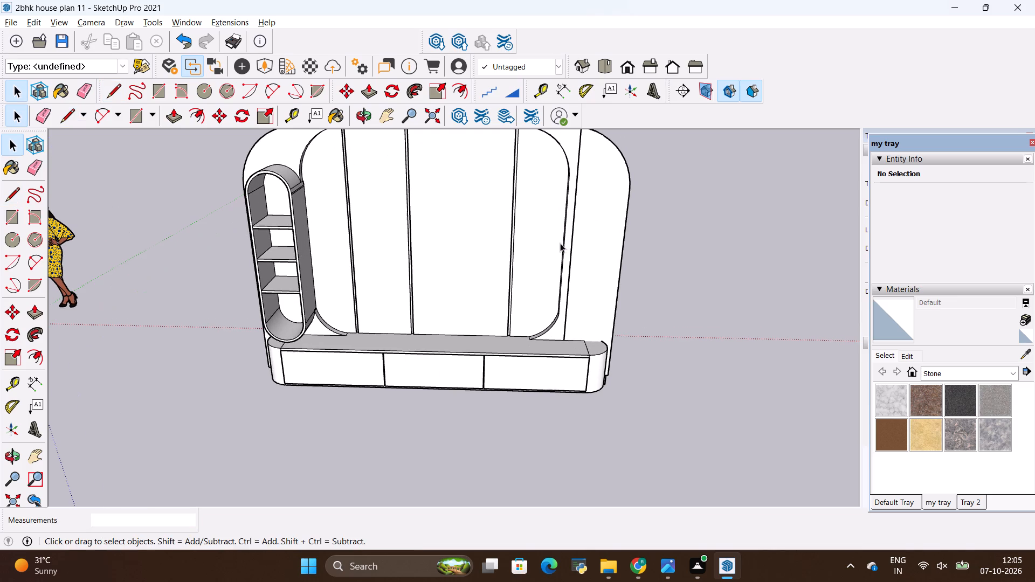
left_click(572, 233)
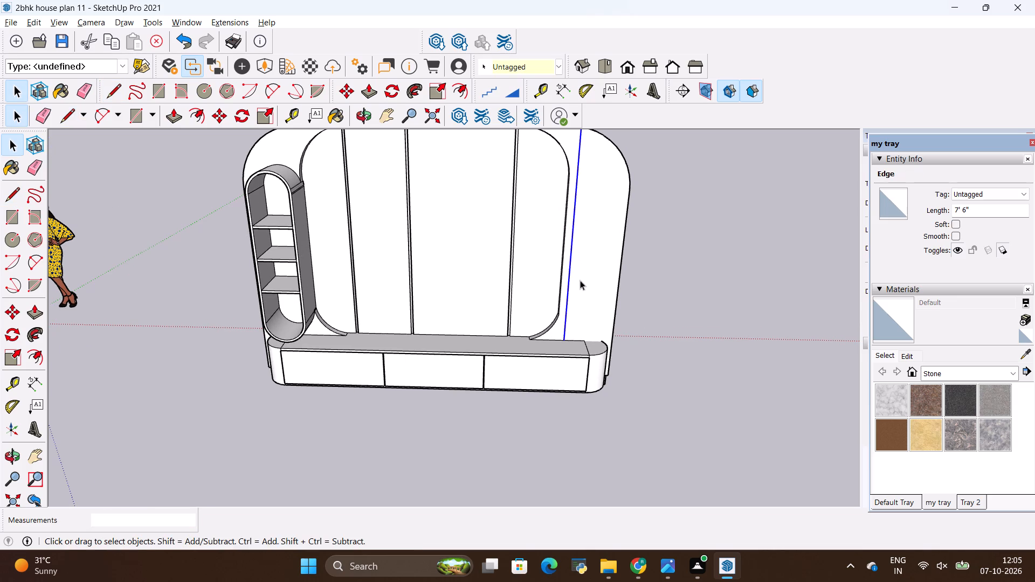
key("m")
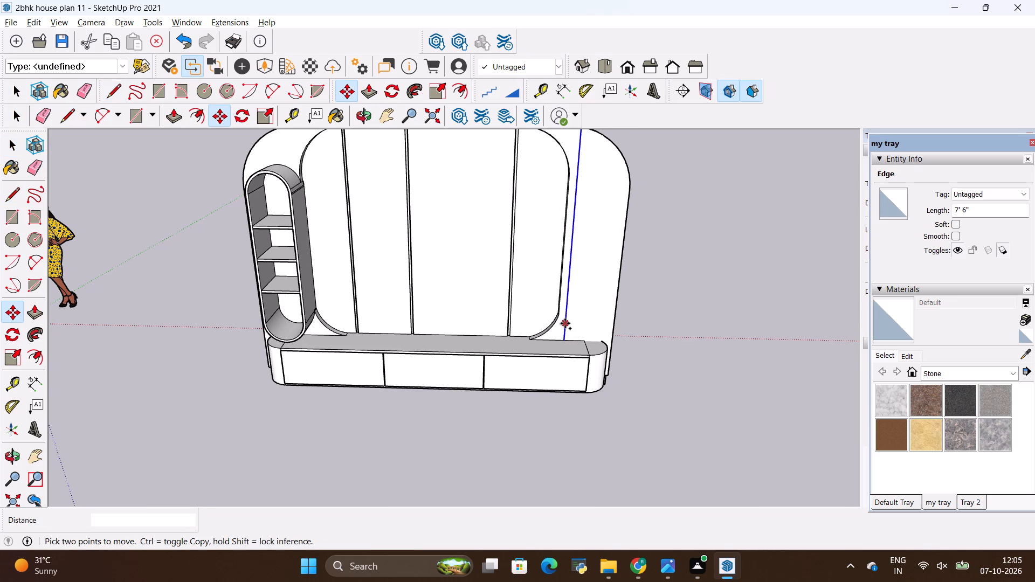
left_click(565, 323)
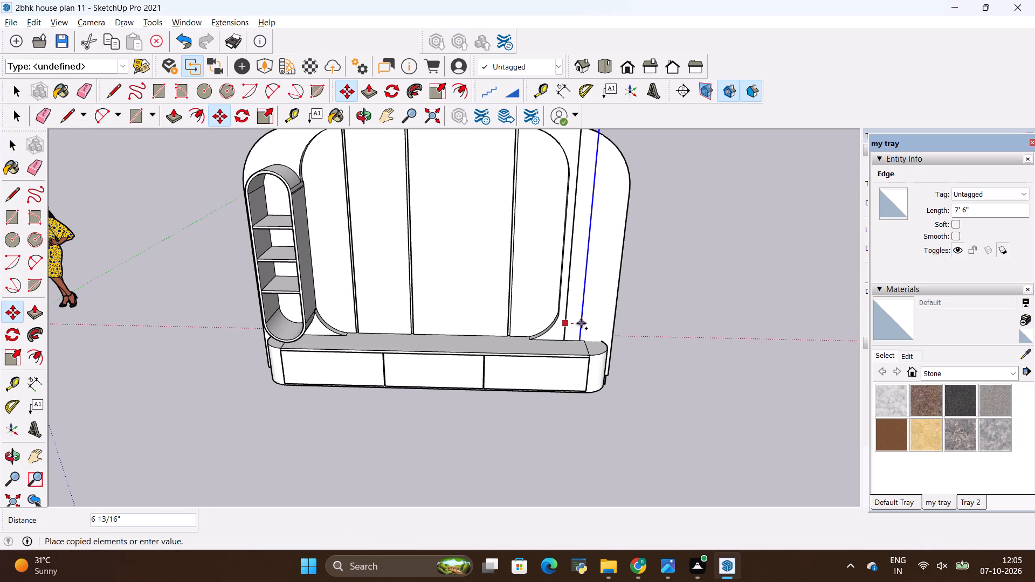
key("BackSpace")
type("1\"")
key("Return")
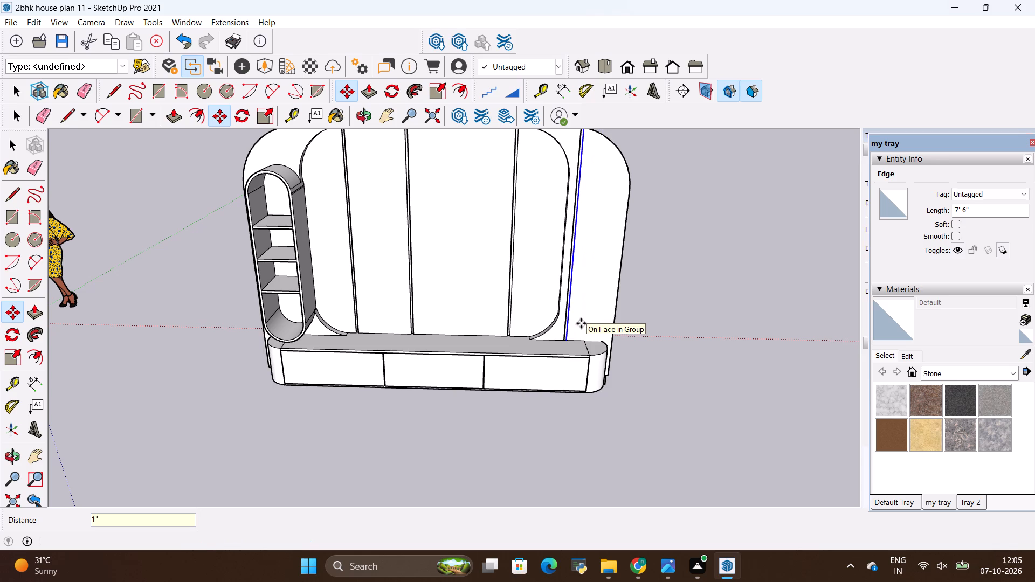
Copy the second vertical line .3" further outward to form the narrow groove beside the 1" slat.
scroll(615, 163, "up", 4)
scroll(611, 217, "down", 5)
scroll(595, 154, "up", 14)
scroll(578, 147, "down", 3)
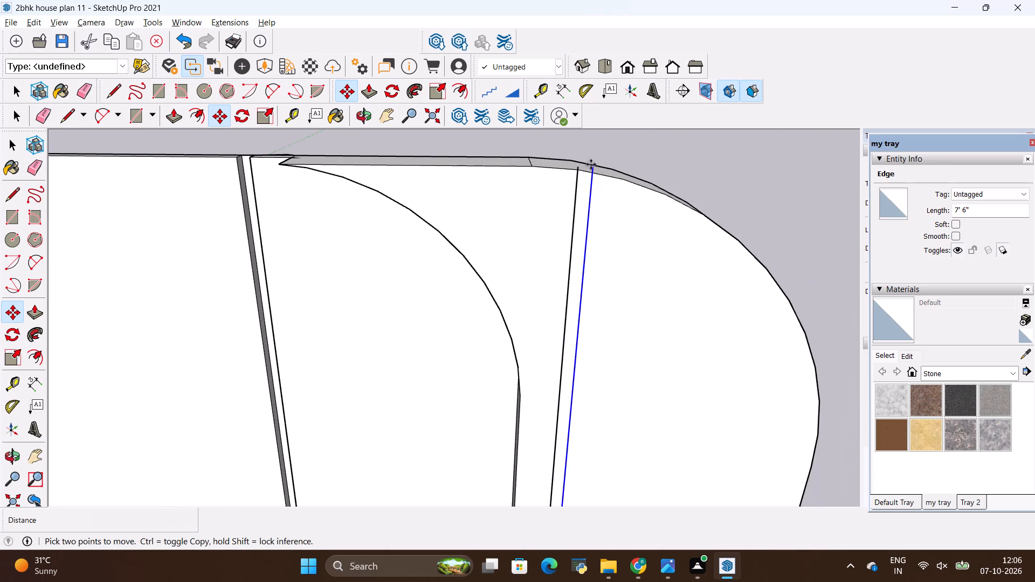
scroll(594, 170, "up", 3)
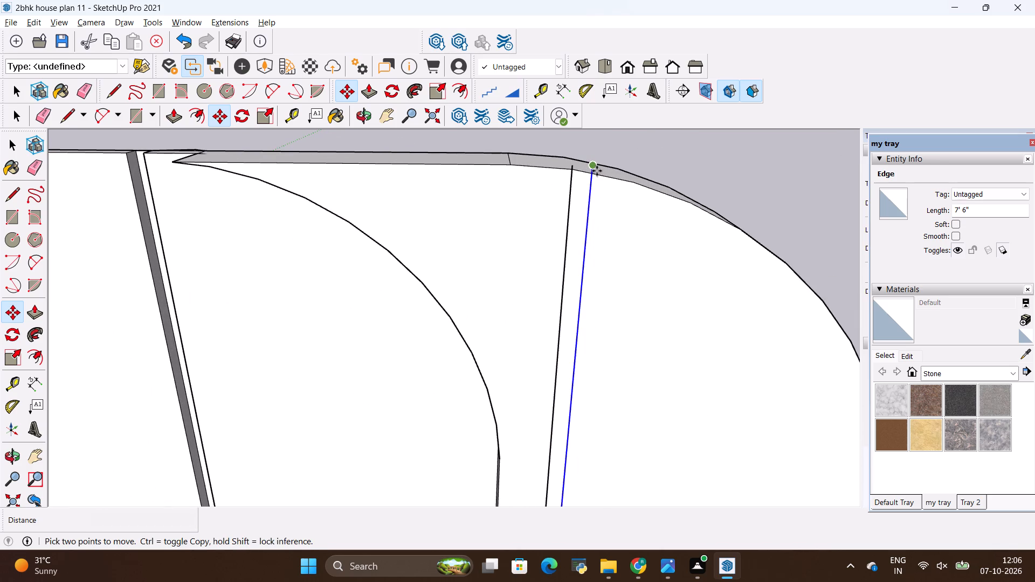
scroll(598, 171, "down", 2)
scroll(597, 172, "up", 6)
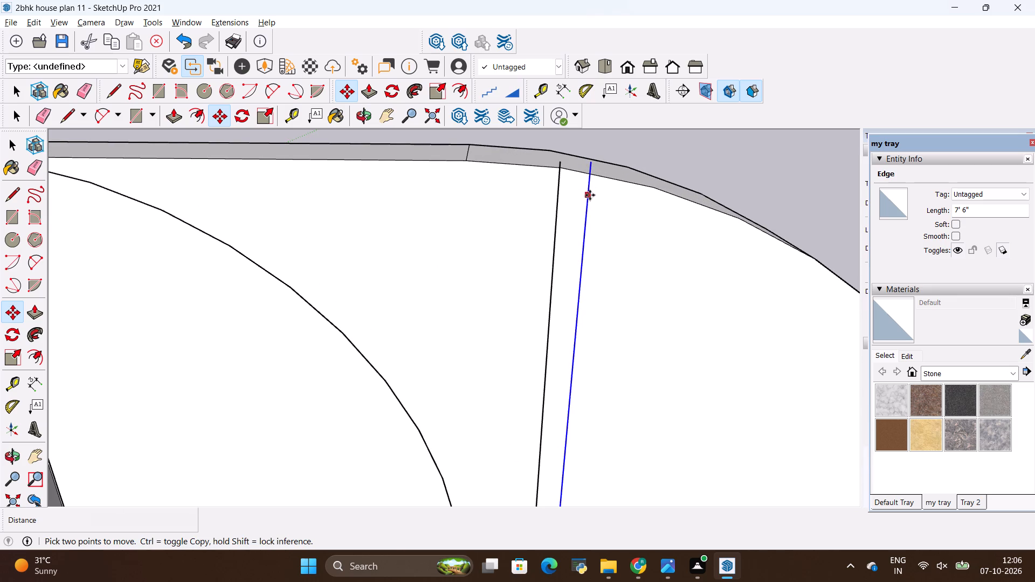
left_click(590, 195)
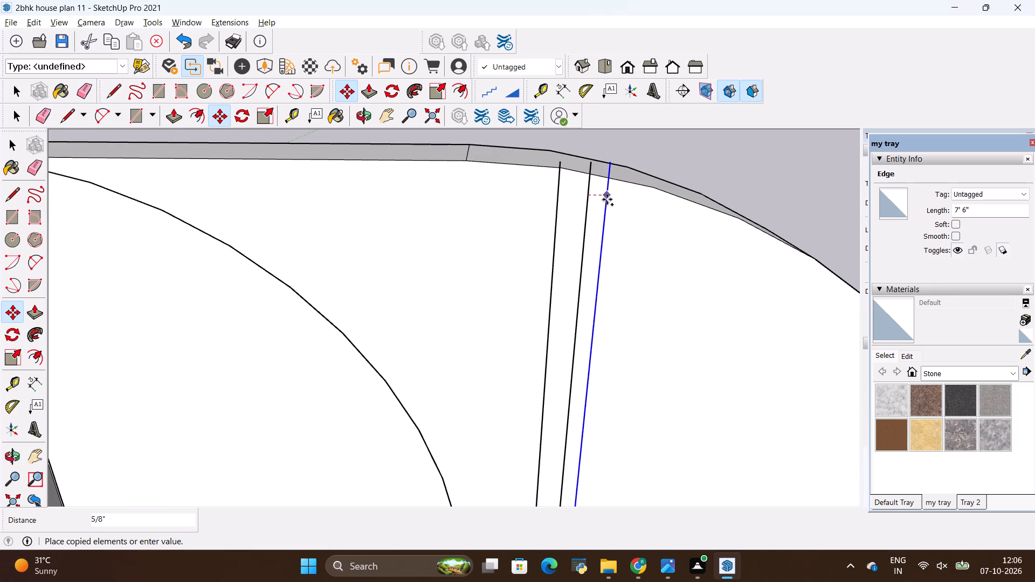
key("BackSpace")
type(".3")
key("shift+quotedbl")
key("Return")
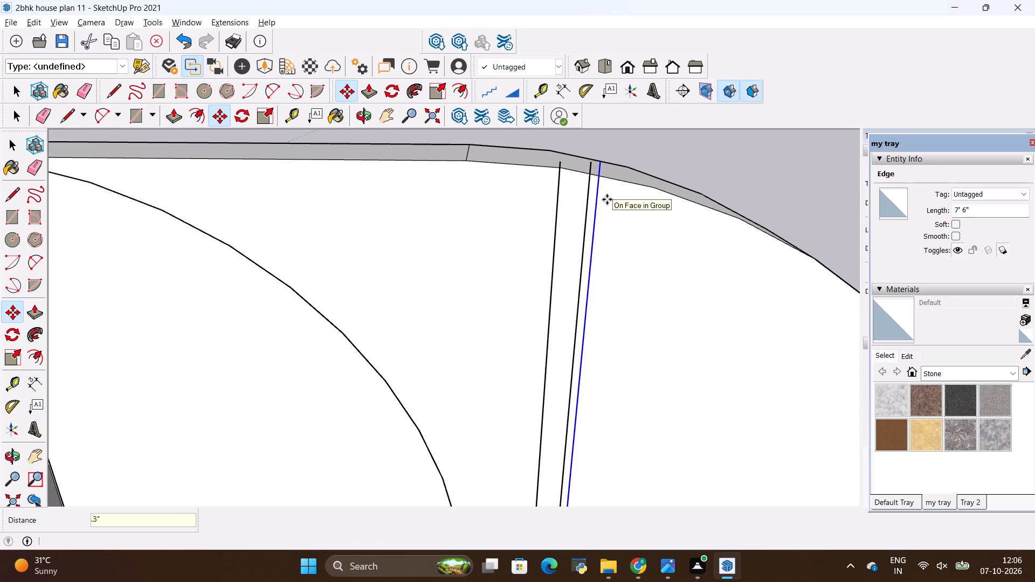
Copy all three vertical lines about 1 5/16" outward so the copied first line lands on the third.
scroll(613, 196, "down", 4)
scroll(584, 166, "up", 3)
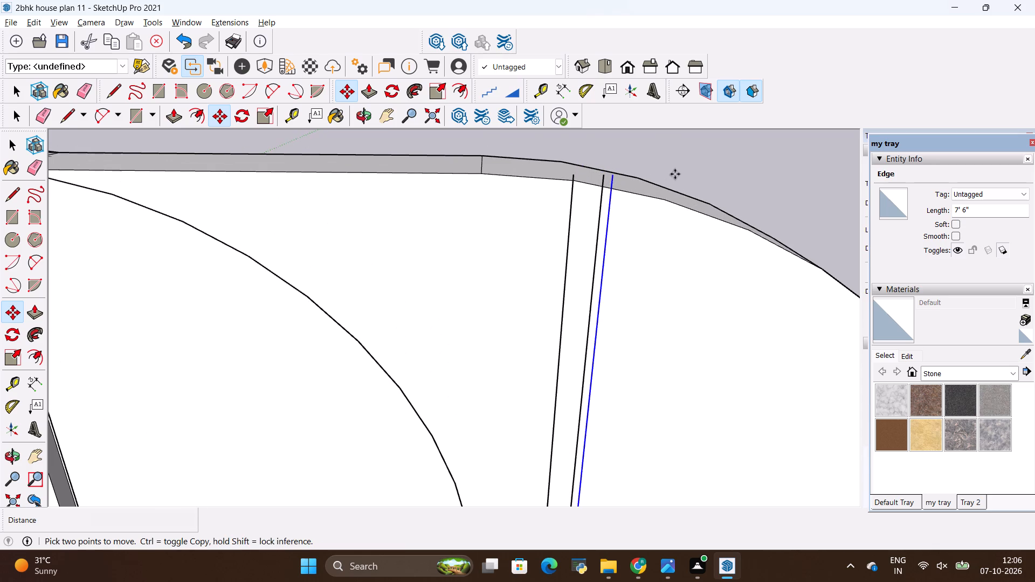
key("space")
left_click(675, 172)
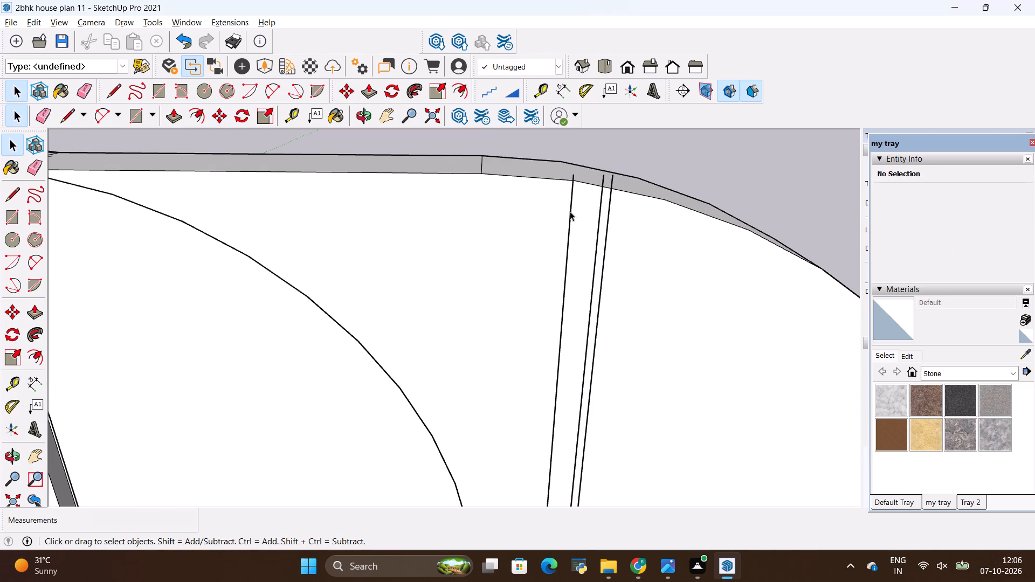
left_click(570, 211)
left_click(601, 207, "ctrl")
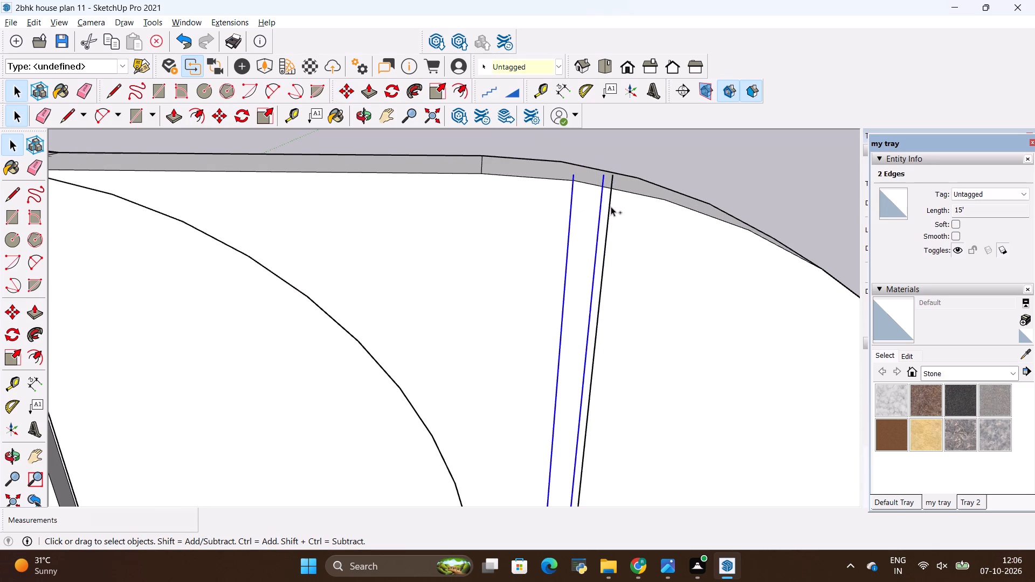
left_click(611, 206, "ctrl")
key("m")
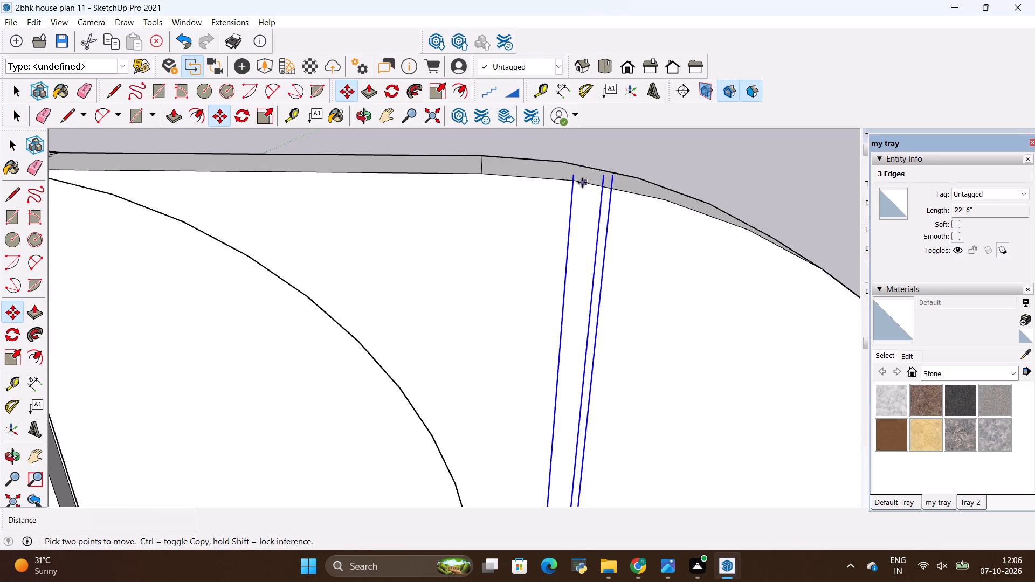
scroll(633, 192, "down", 16)
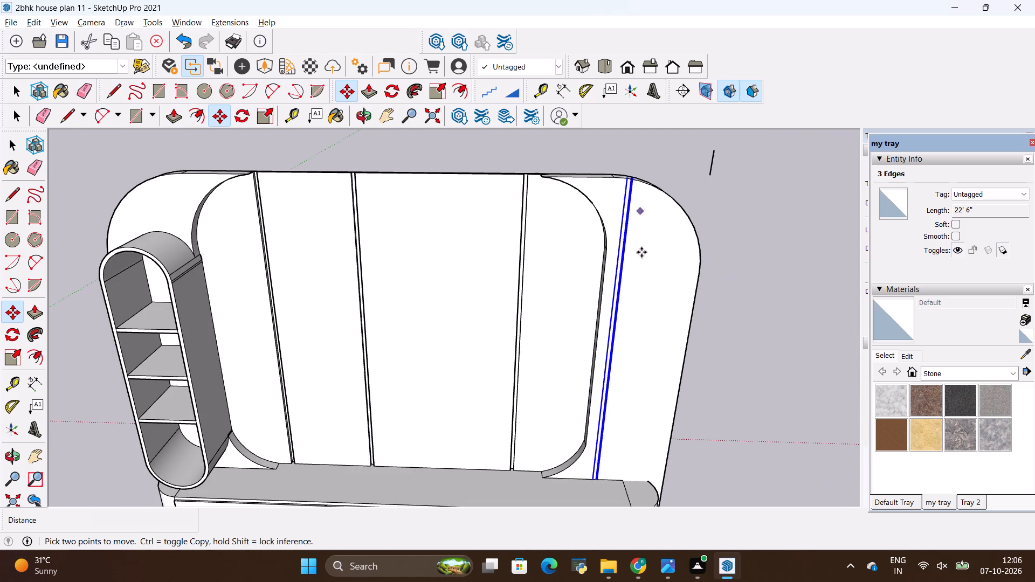
scroll(615, 518, "up", 3)
scroll(603, 469, "up", 6)
scroll(611, 264, "down", 6)
scroll(610, 359, "up", 6)
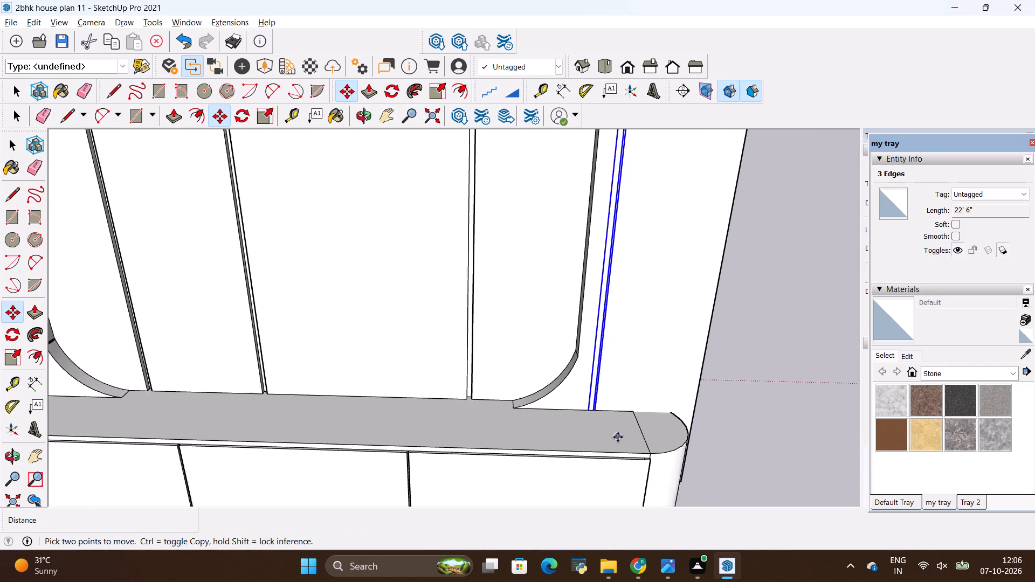
scroll(618, 437, "up", 16)
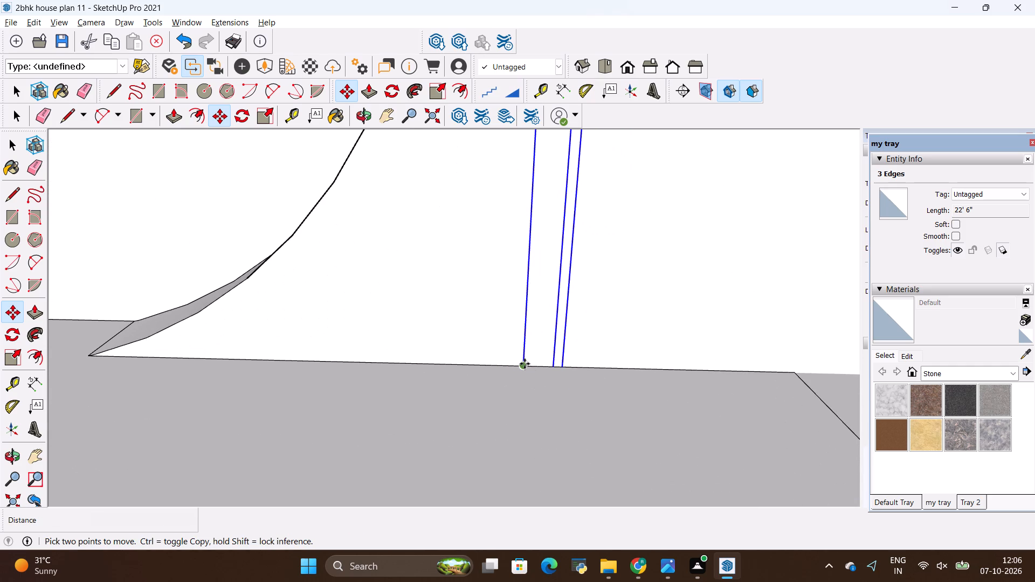
left_click(525, 363, "ctrl")
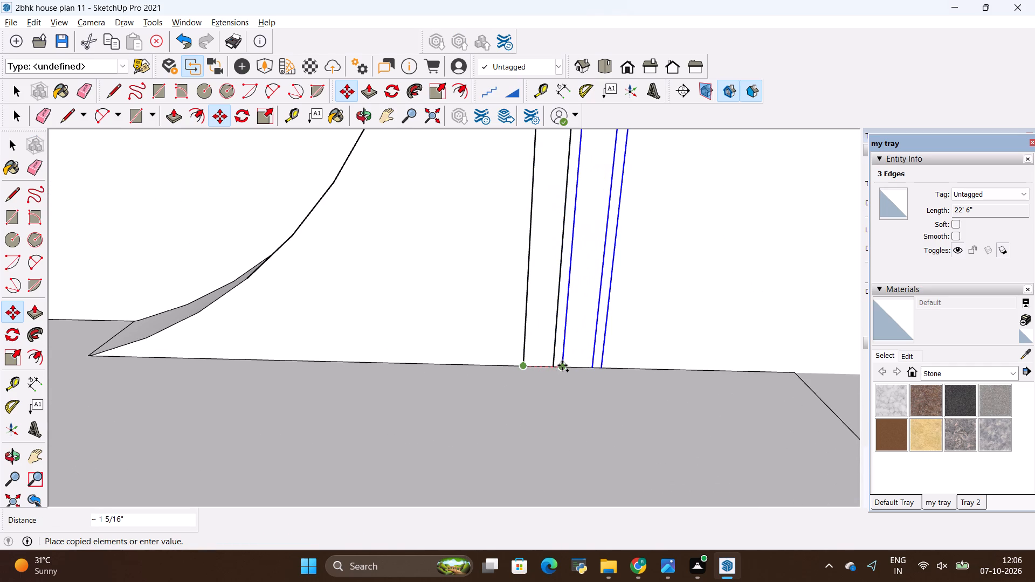
left_click(562, 365)
Copy the outermost pair of groove lines about 1 5/16" outward four times, each copy starting from the previous pair along the cabinet top.
left_click(564, 368, "ctrl")
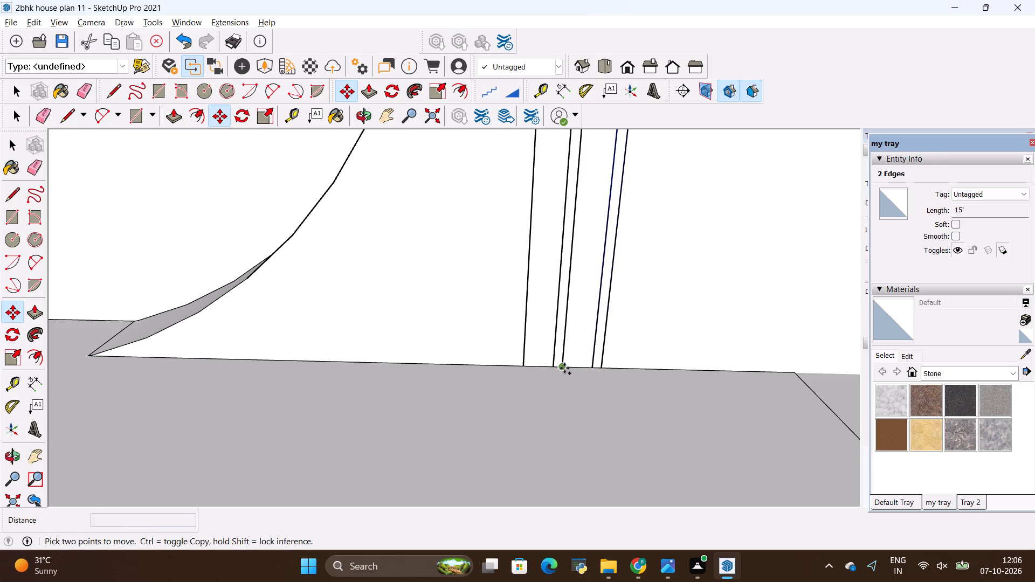
left_click(603, 365)
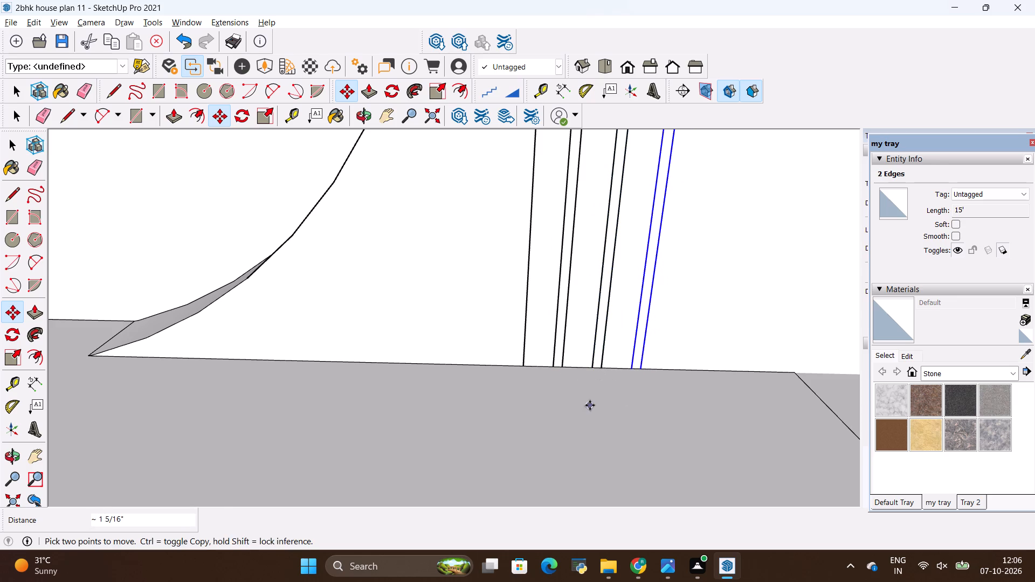
left_click(600, 369, "ctrl")
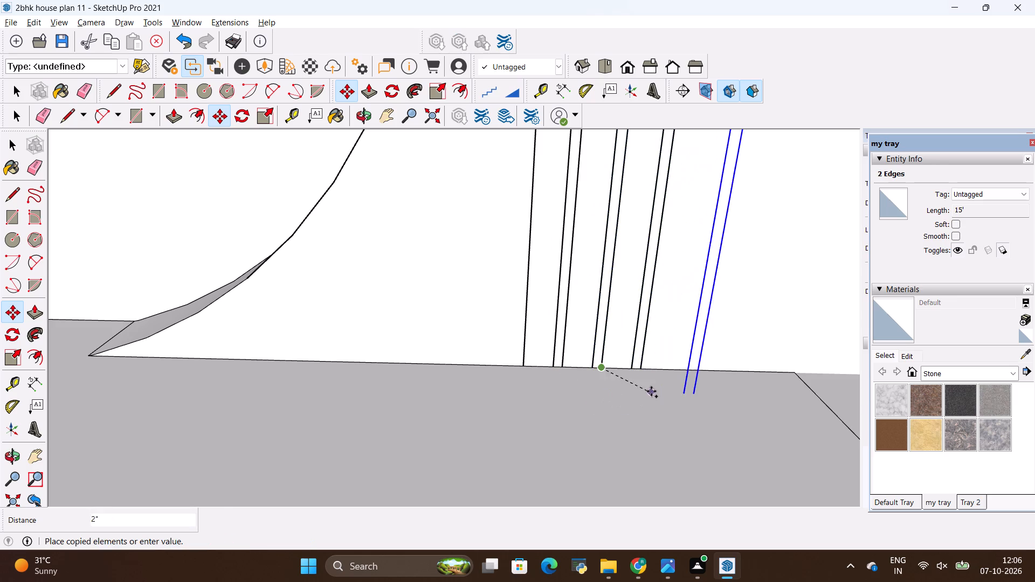
left_click(641, 369)
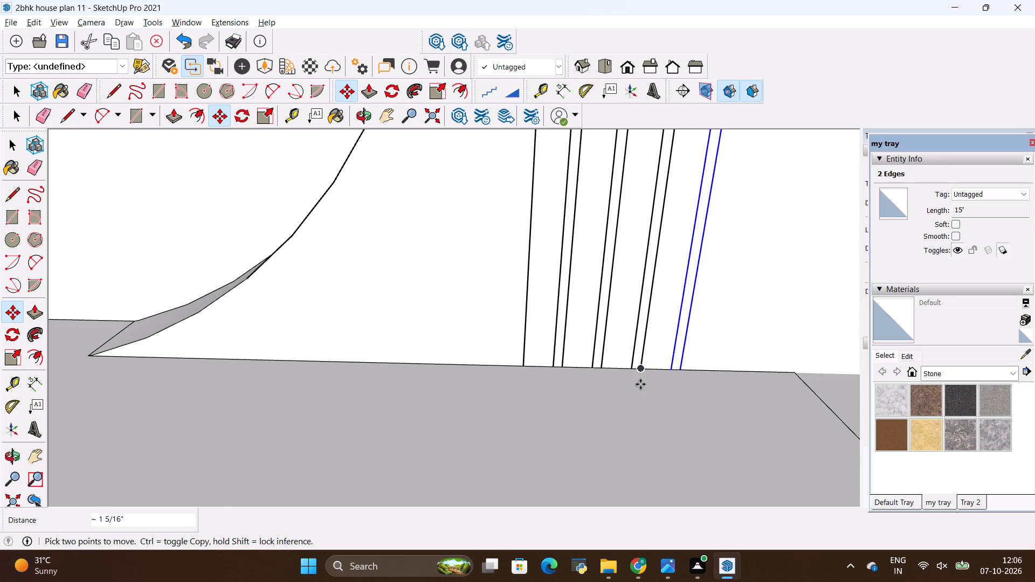
left_click(640, 372, "ctrl")
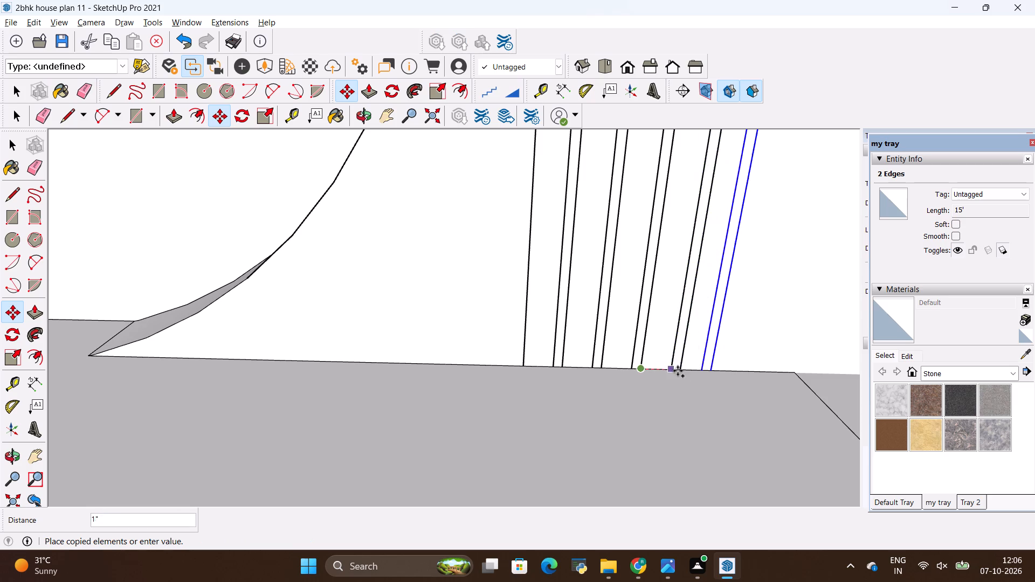
left_click(682, 370)
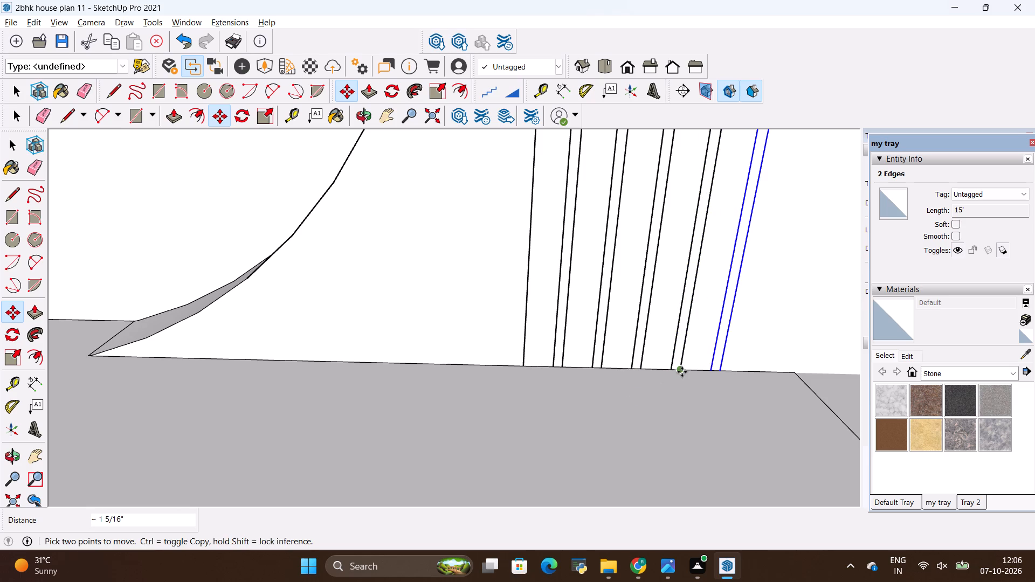
left_click(682, 371, "ctrl")
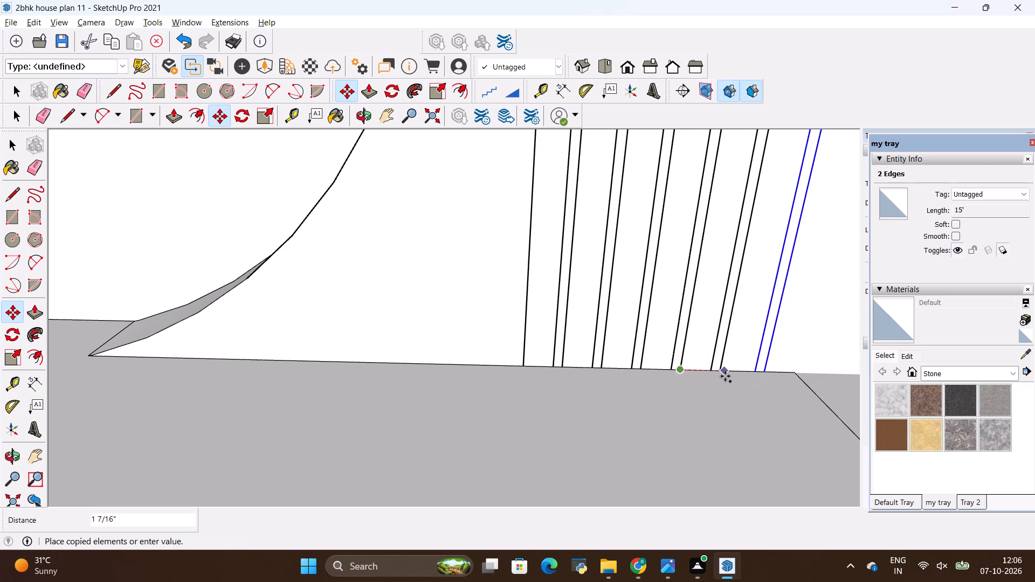
left_click(724, 371)
Add four more copies of the groove line pair outward along the cabinet top, keeping the about 1 5/16" spacing.
scroll(634, 398, "down", 5)
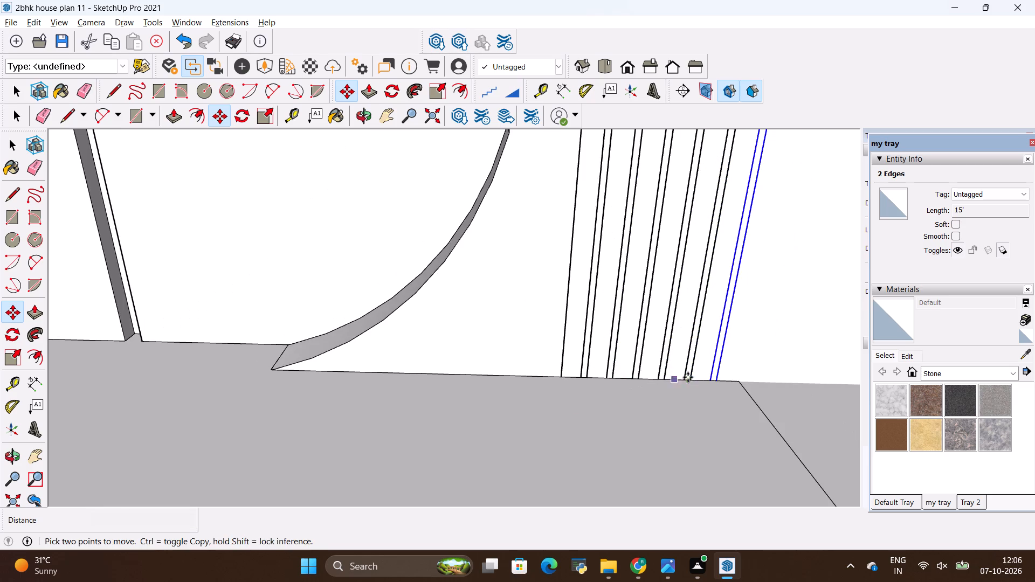
scroll(693, 375, "up", 7)
left_click(686, 386, "ctrl")
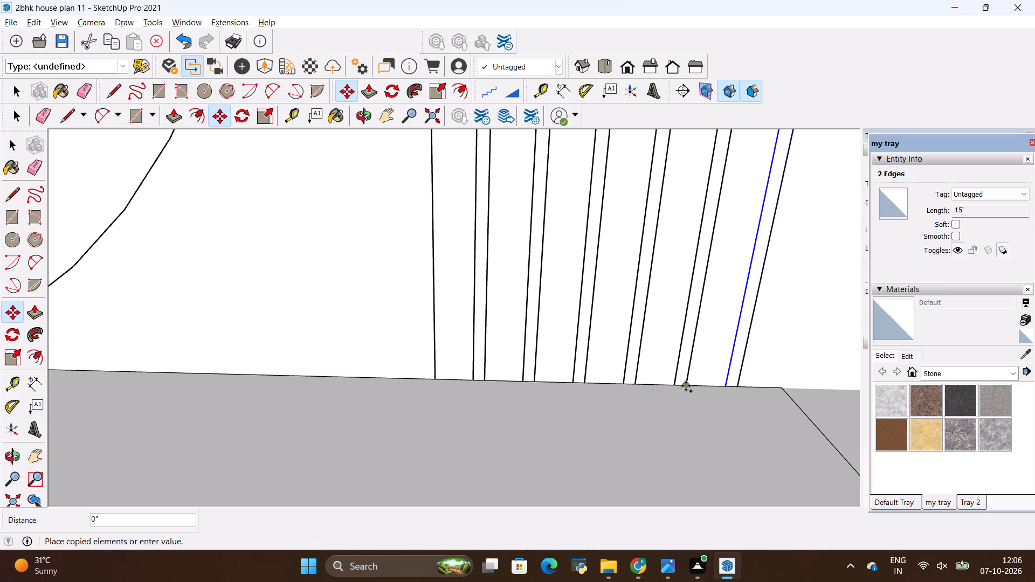
left_click(739, 384)
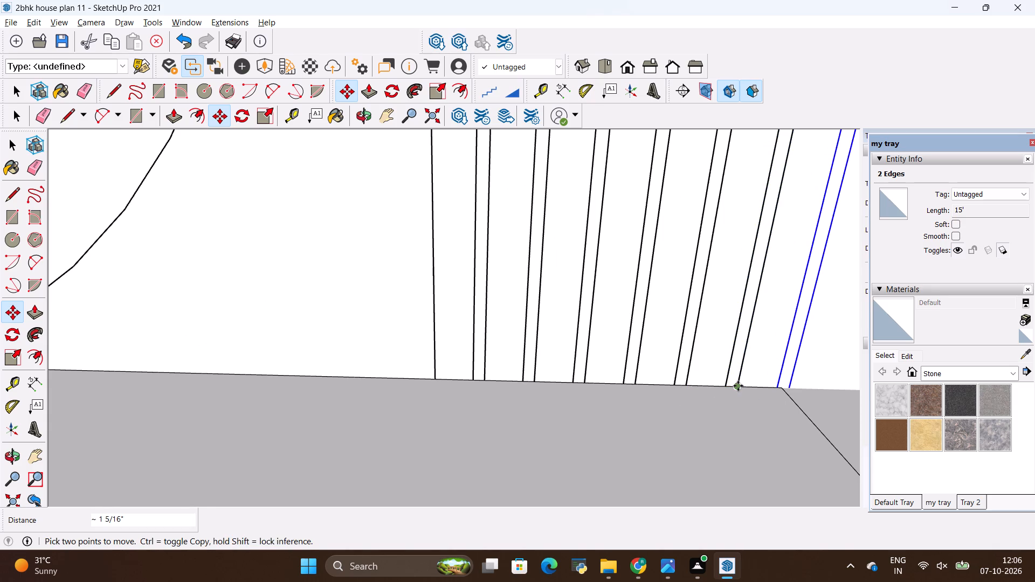
left_click(738, 386, "ctrl")
scroll(569, 409, "down", 10)
scroll(647, 393, "up", 9)
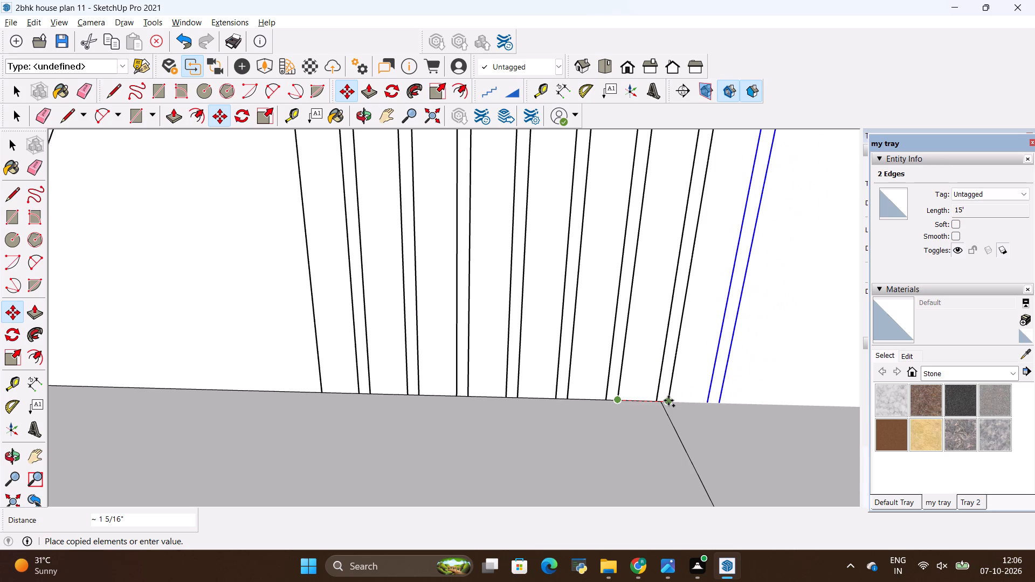
left_click(669, 401)
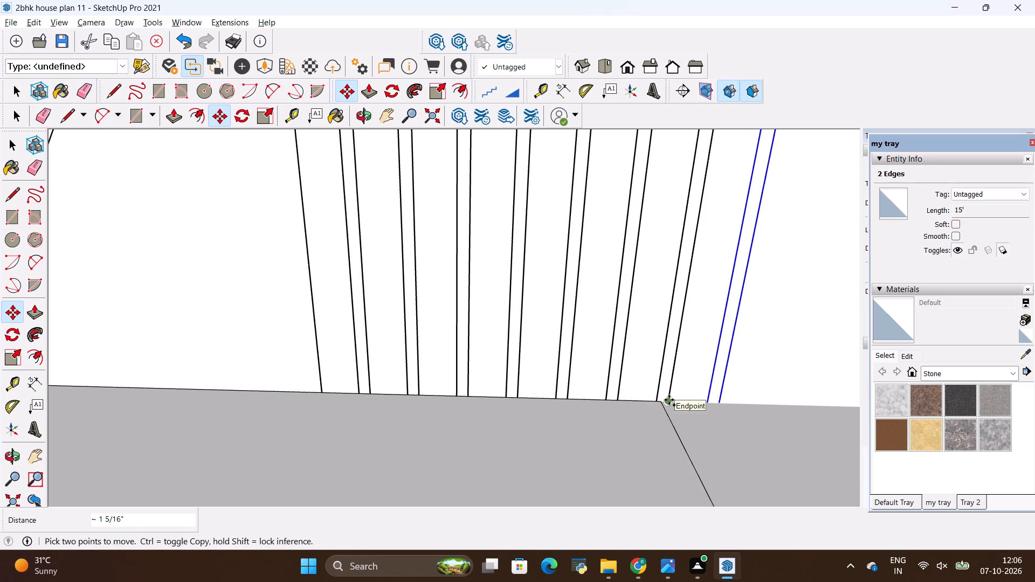
left_click(669, 400, "ctrl")
left_click(720, 405)
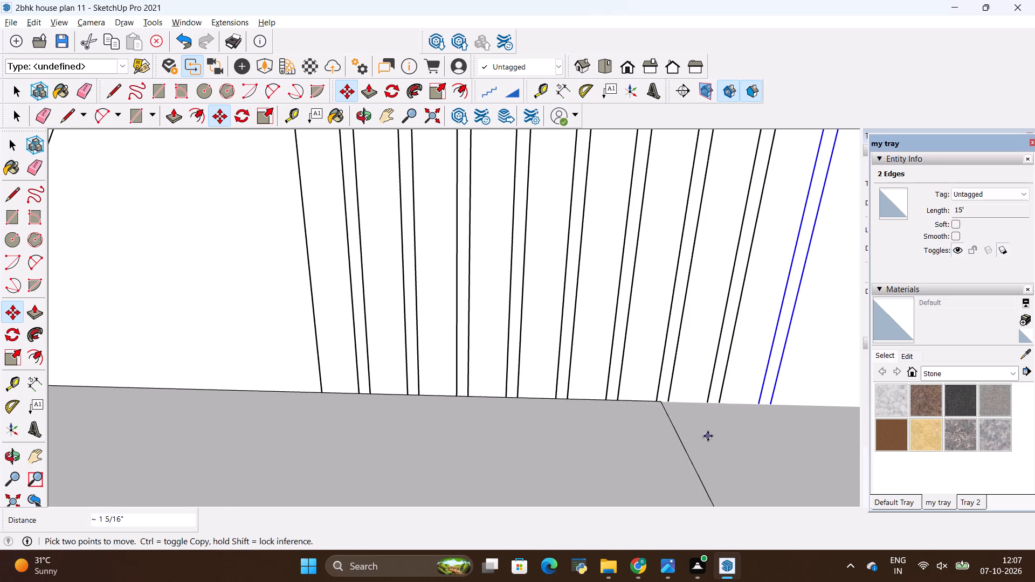
left_click(721, 403, "ctrl")
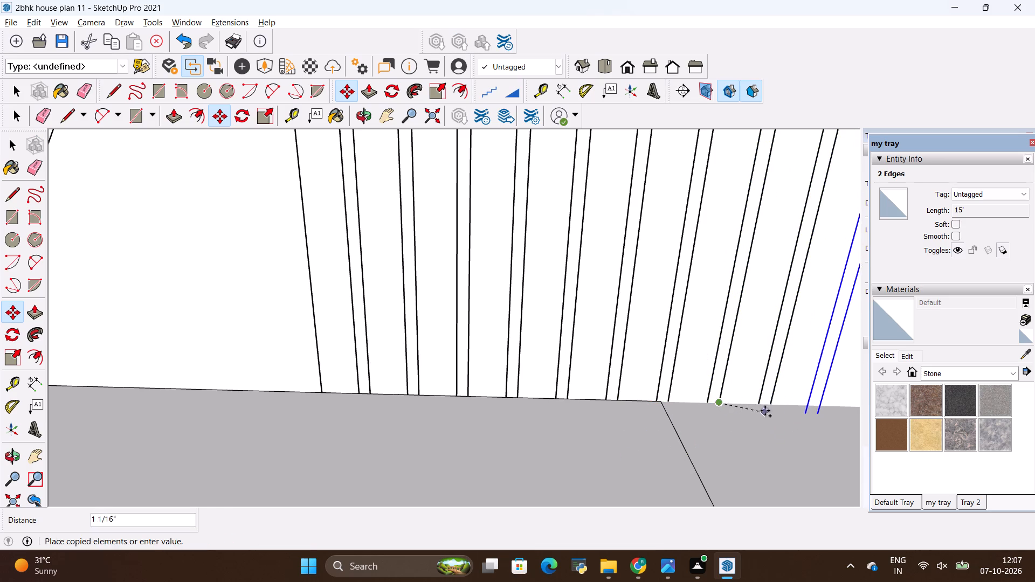
left_click(772, 401)
Add three further groove line pairs at about 1 5/16" spacing, extending the fluting to the cabinet's rounded rear corner.
scroll(491, 431, "down", 11)
scroll(573, 408, "up", 2)
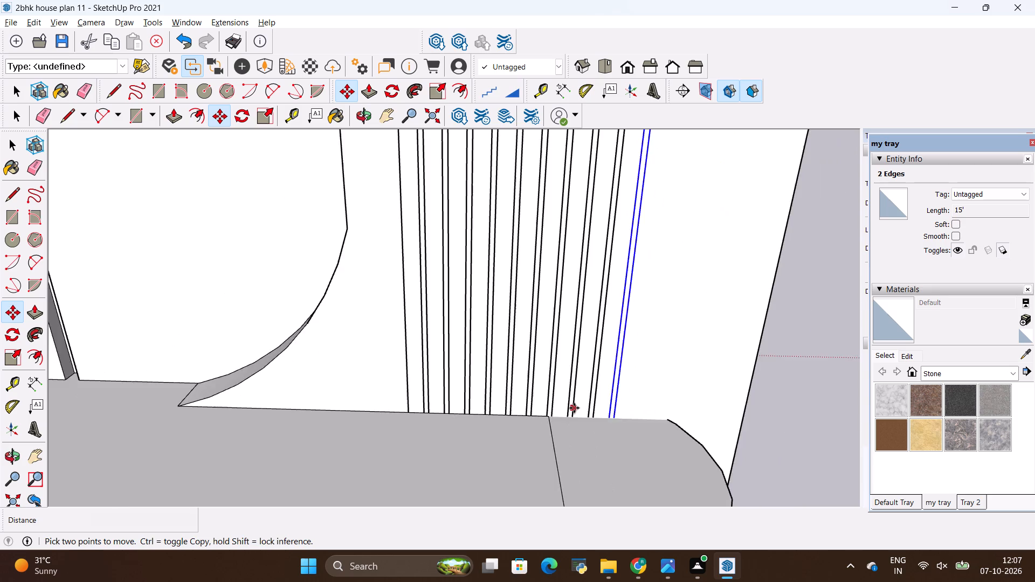
scroll(574, 408, "up", 6)
left_click(613, 428, "ctrl")
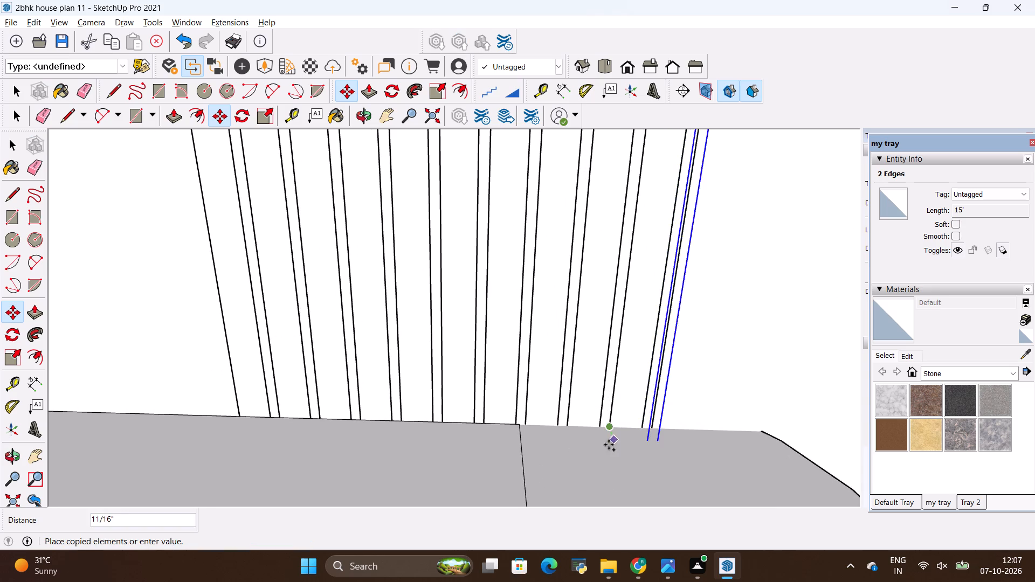
left_click(655, 431)
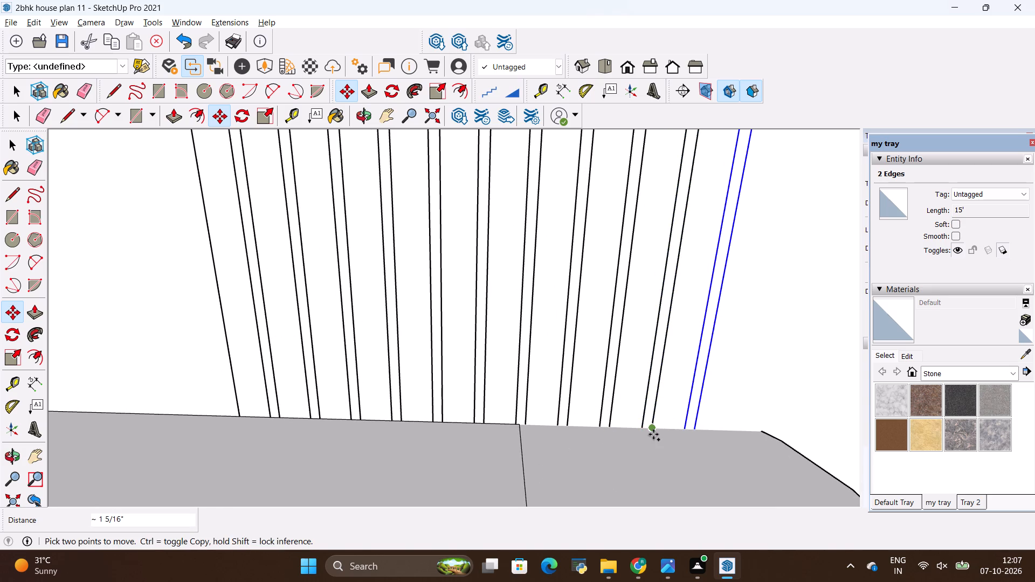
left_click(653, 434, "ctrl")
left_click(696, 428)
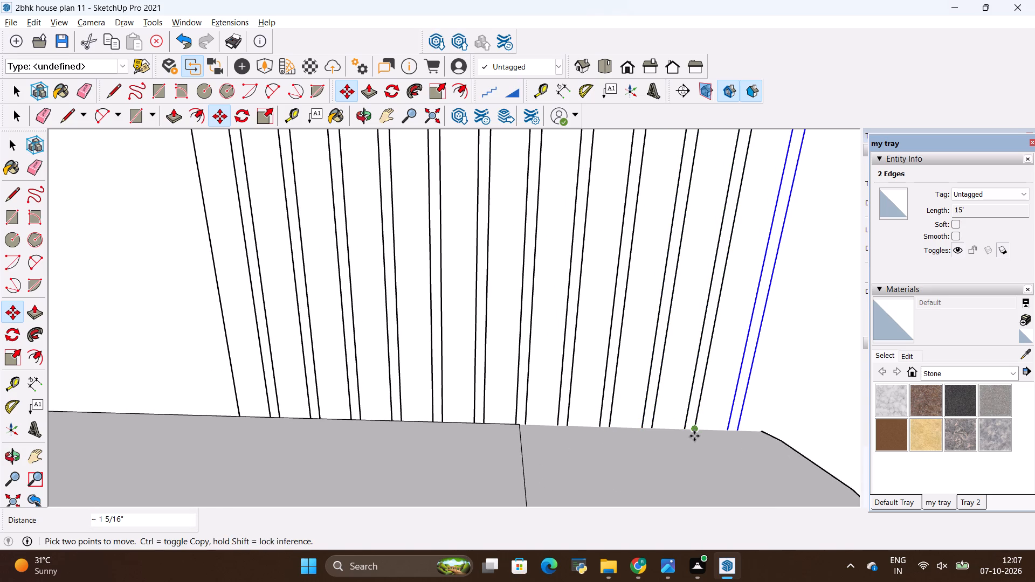
left_click(694, 435, "ctrl")
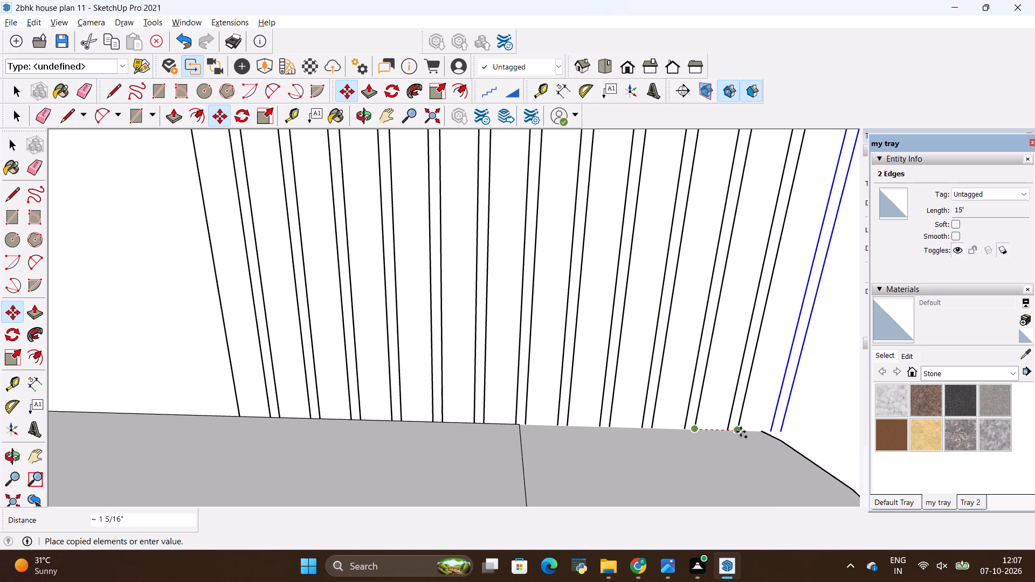
left_click(741, 432)
Compare the width and outer end of the fluted panel with the TV unit reference photo, and clear the selection.
scroll(524, 441, "down", 17)
scroll(526, 432, "down", 10)
key("alt+Tab")
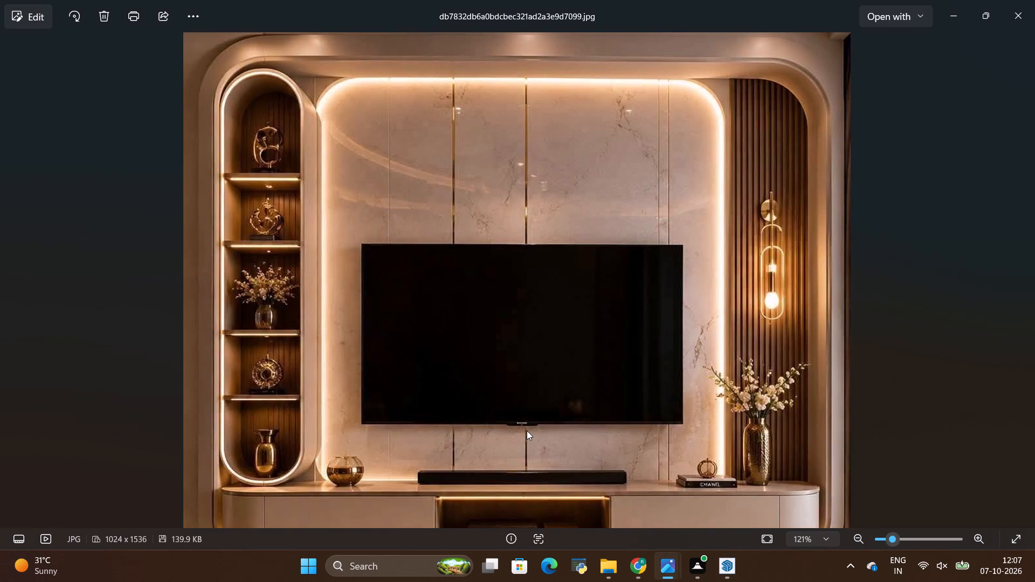
key("alt+Tab")
scroll(551, 426, "up", 7)
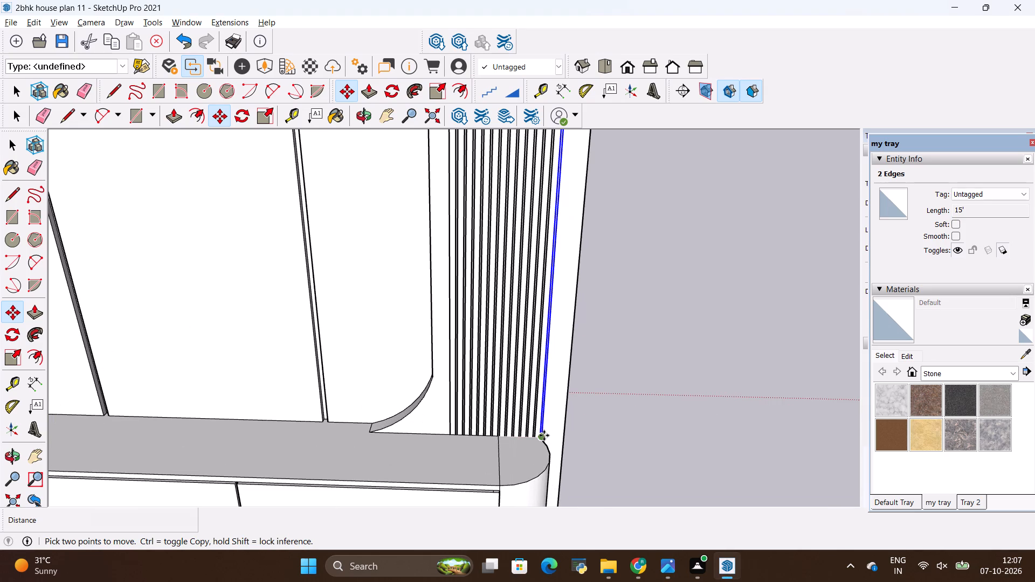
key("alt+Tab")
key("alt+Tab")
scroll(543, 463, "up", 1)
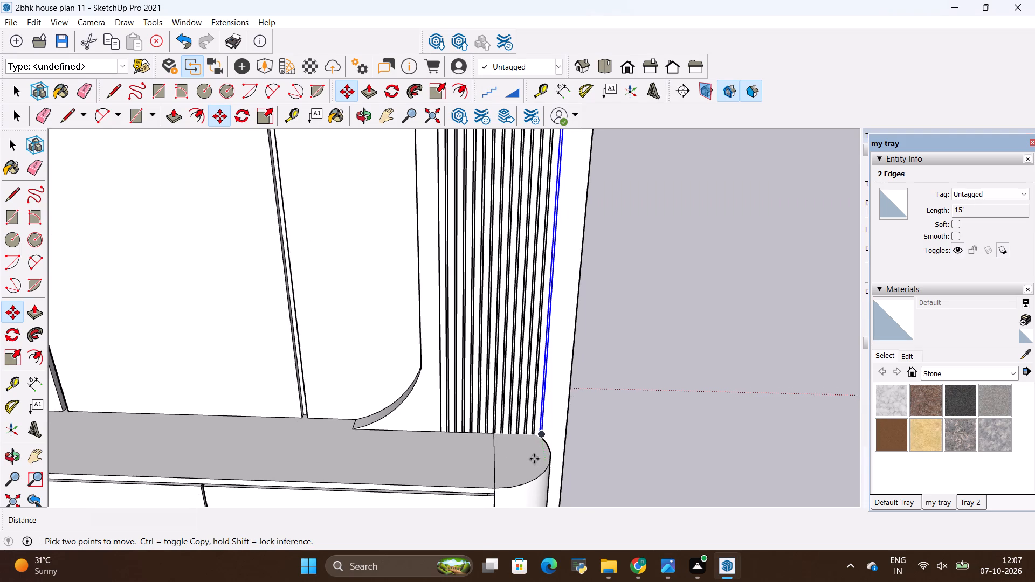
scroll(534, 459, "up", 2)
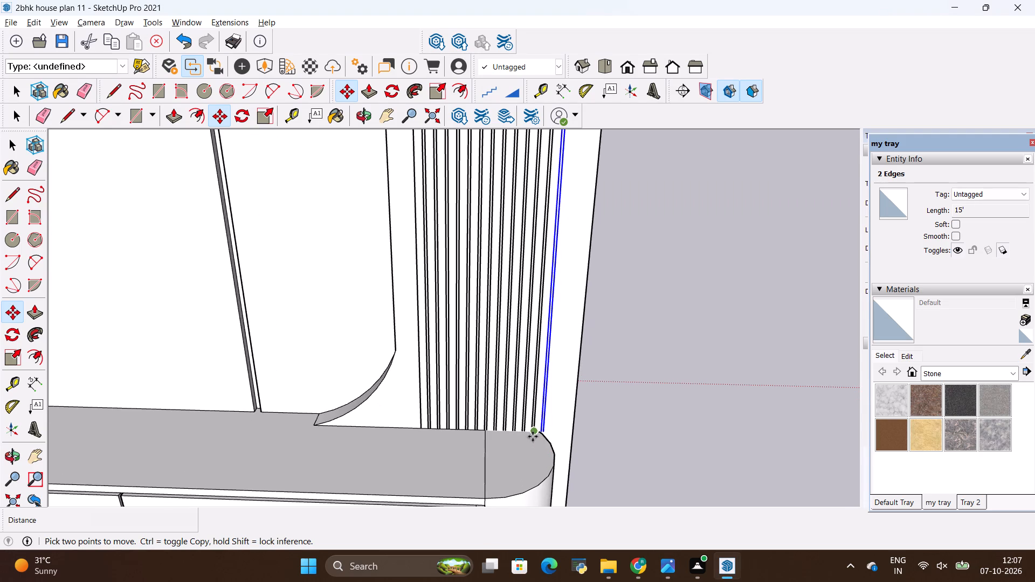
key("alt+Tab")
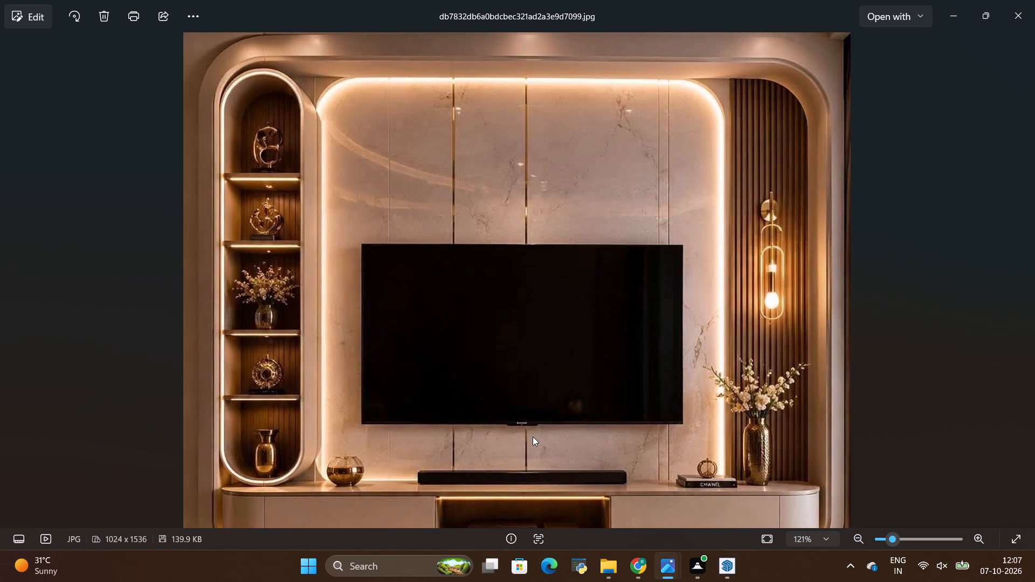
key("alt+Tab")
scroll(533, 436, "down", 10)
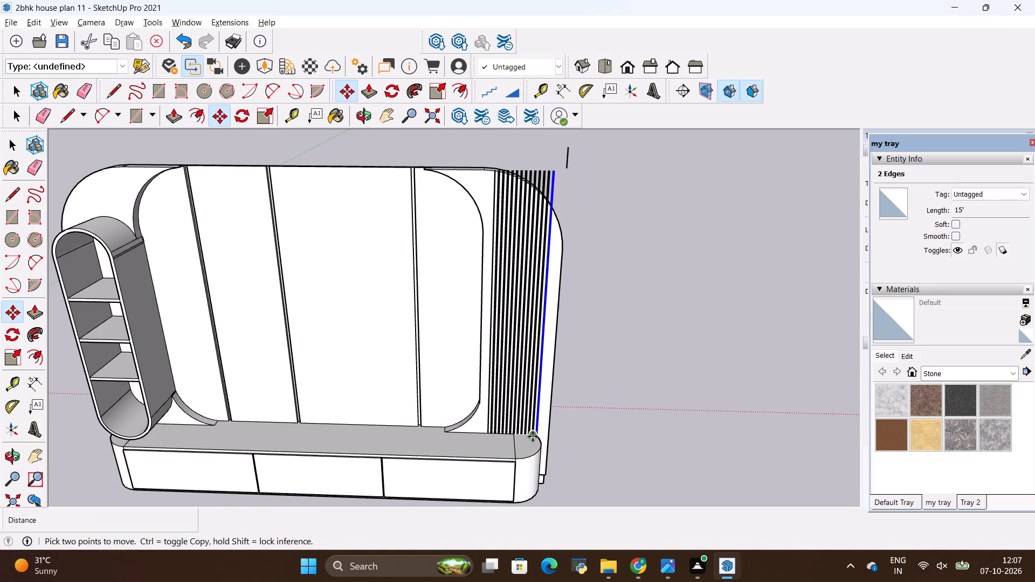
key("alt+Tab")
scroll(533, 436, "down", 4)
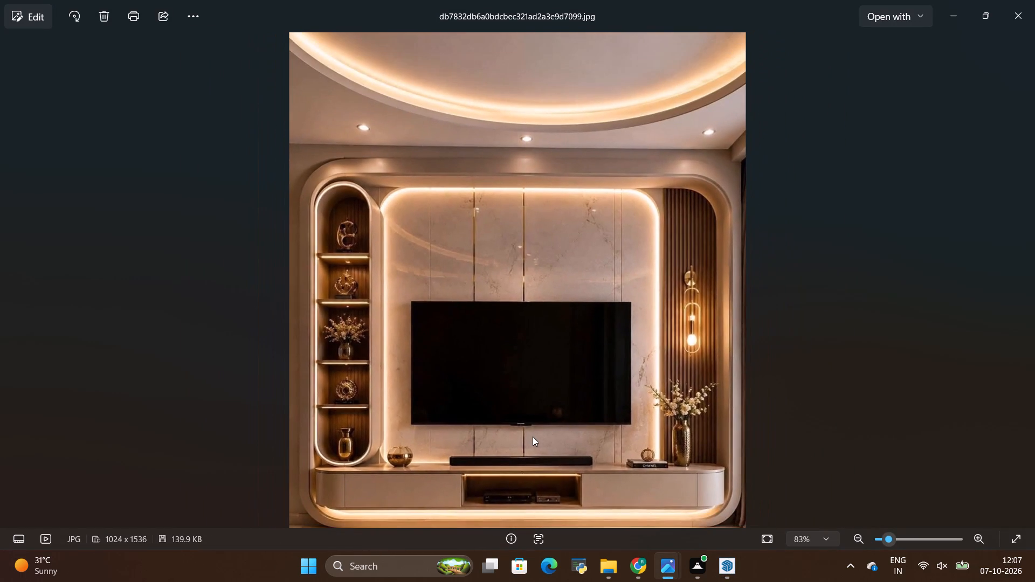
key("alt+Tab")
scroll(548, 431, "up", 8)
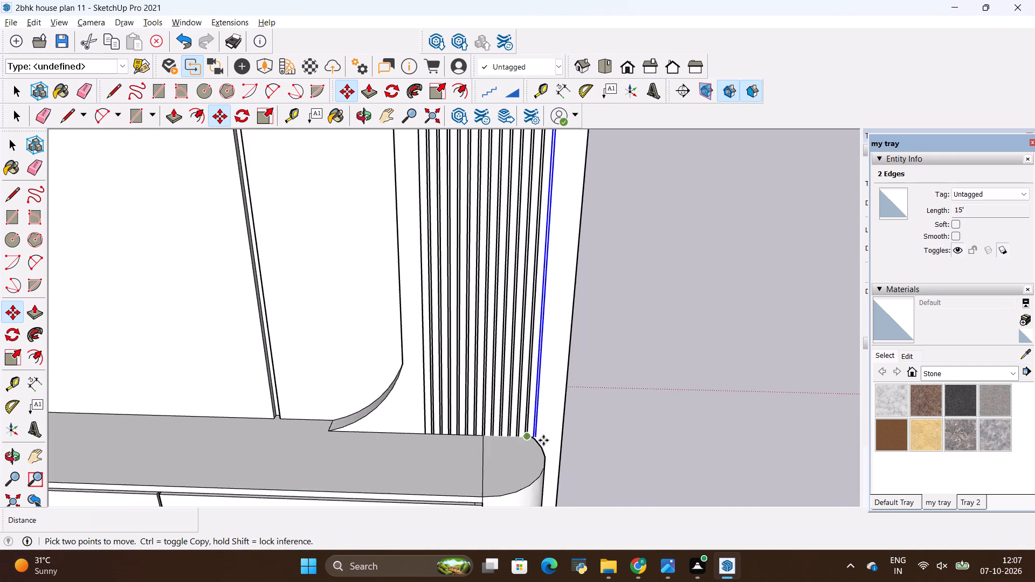
scroll(543, 440, "up", 20)
scroll(543, 440, "up", 1)
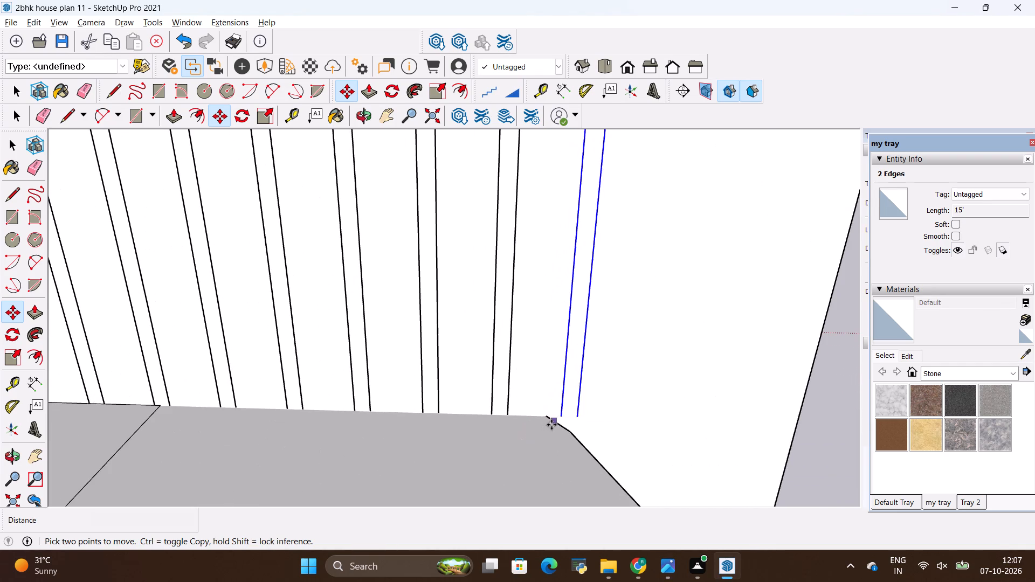
scroll(551, 425, "down", 20)
scroll(551, 425, "down", 3)
key("space")
left_click(660, 393)
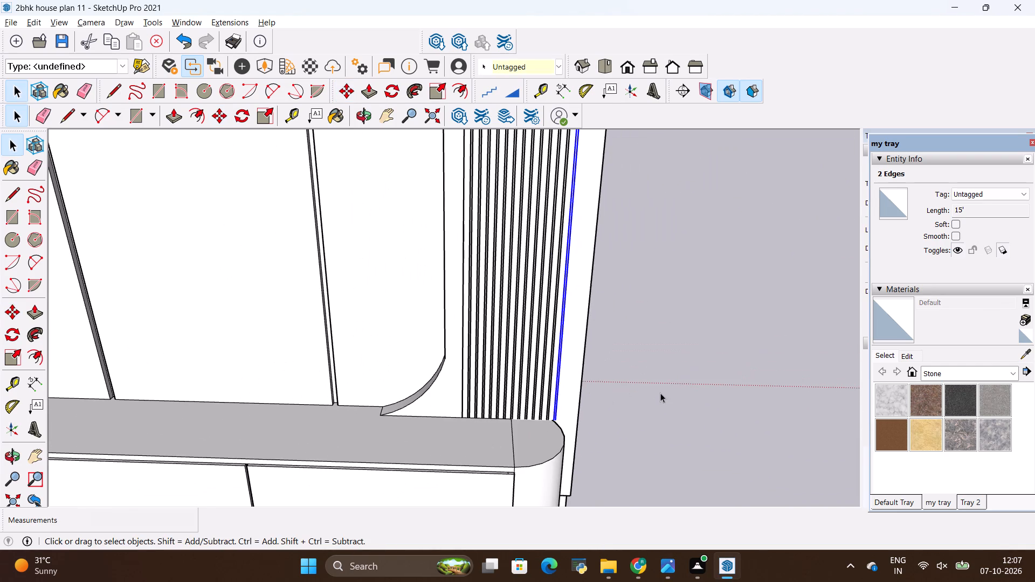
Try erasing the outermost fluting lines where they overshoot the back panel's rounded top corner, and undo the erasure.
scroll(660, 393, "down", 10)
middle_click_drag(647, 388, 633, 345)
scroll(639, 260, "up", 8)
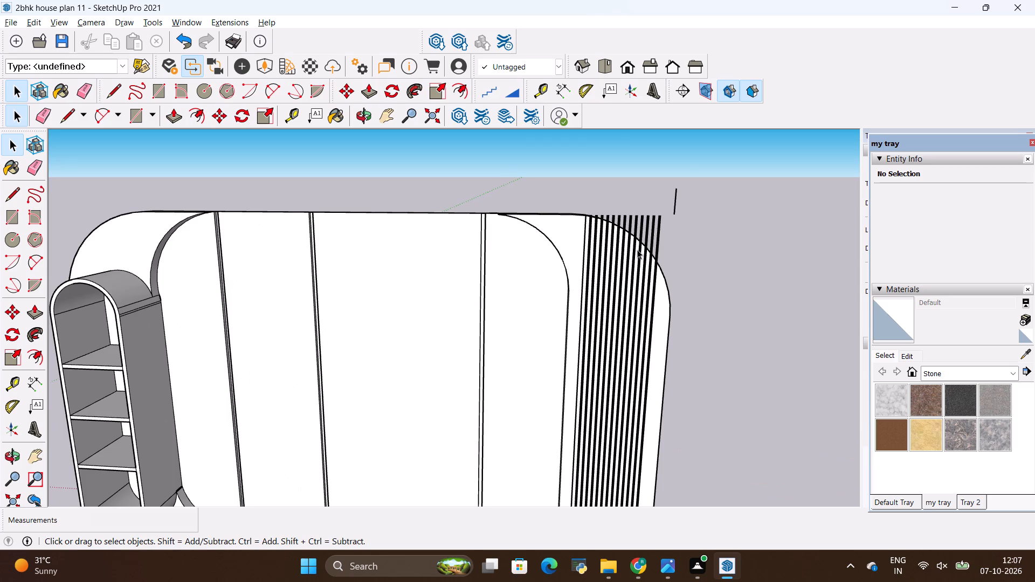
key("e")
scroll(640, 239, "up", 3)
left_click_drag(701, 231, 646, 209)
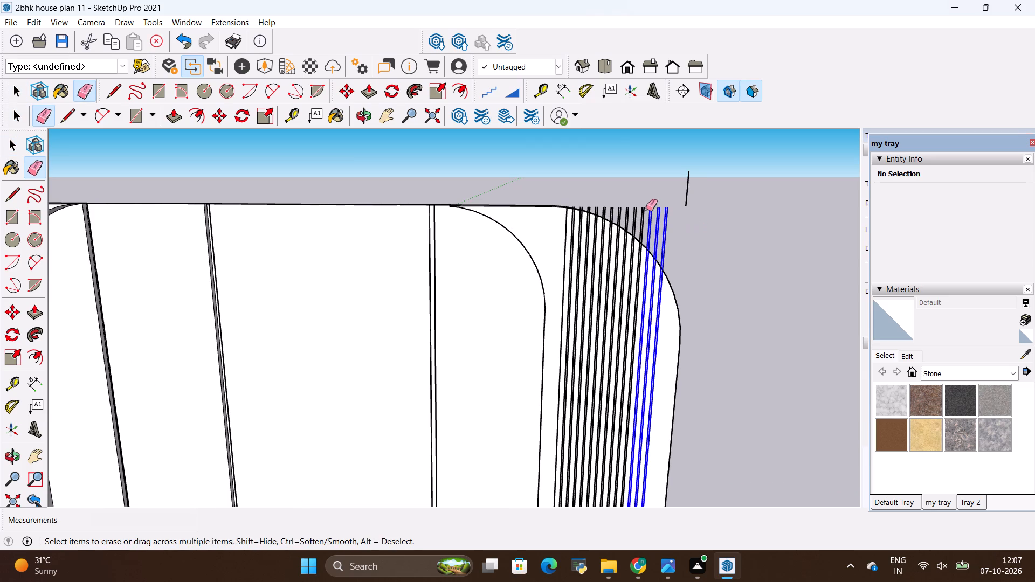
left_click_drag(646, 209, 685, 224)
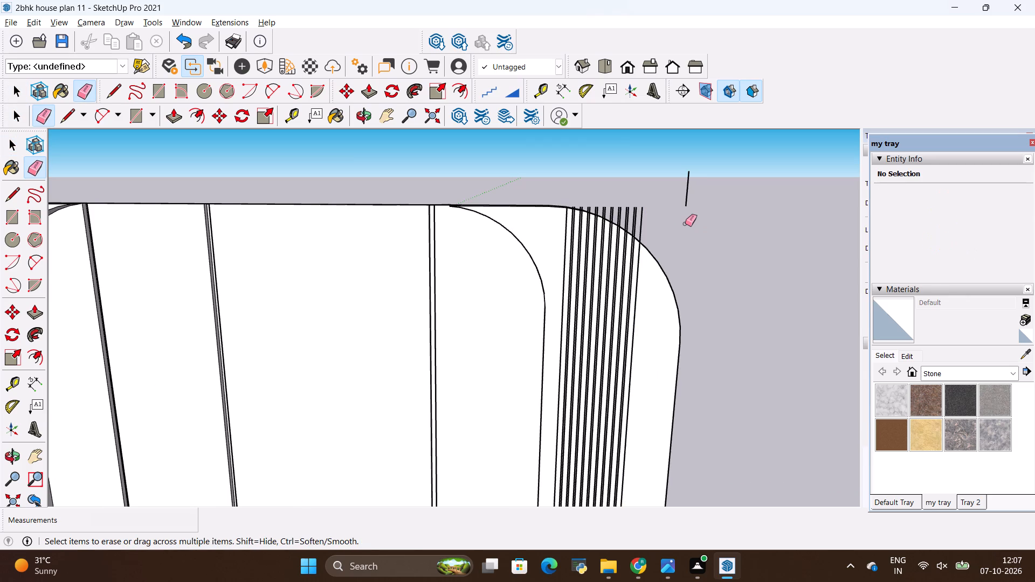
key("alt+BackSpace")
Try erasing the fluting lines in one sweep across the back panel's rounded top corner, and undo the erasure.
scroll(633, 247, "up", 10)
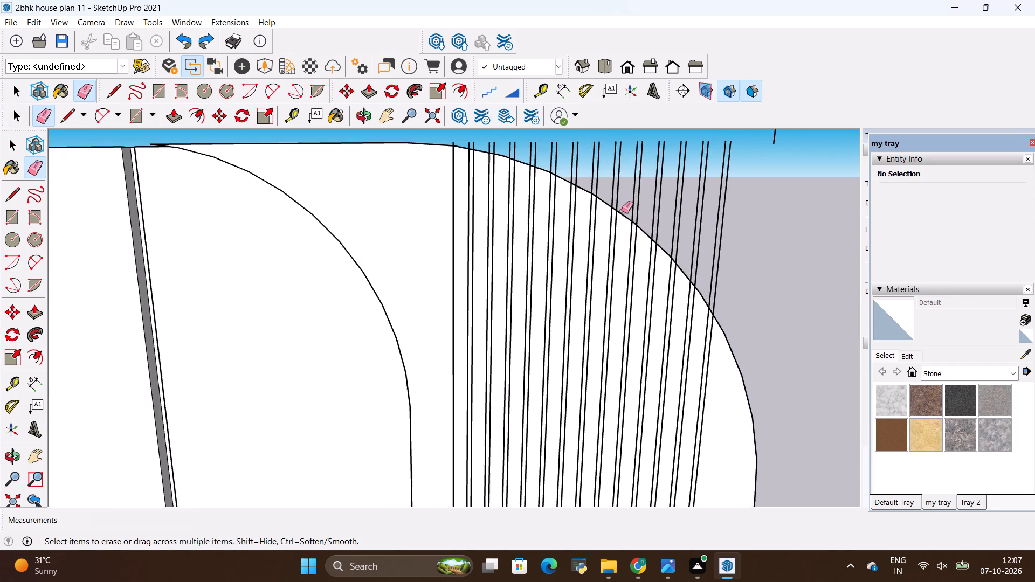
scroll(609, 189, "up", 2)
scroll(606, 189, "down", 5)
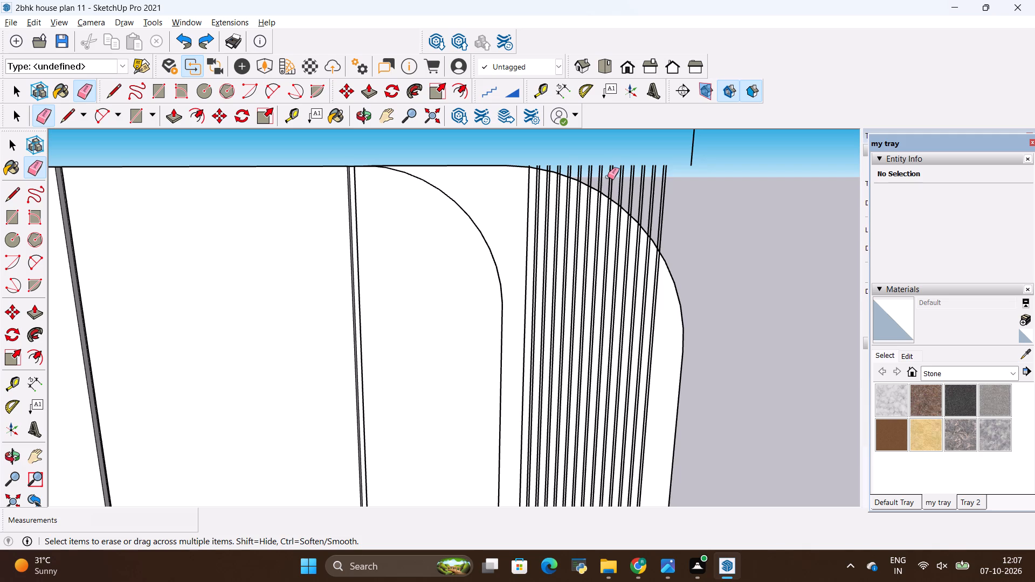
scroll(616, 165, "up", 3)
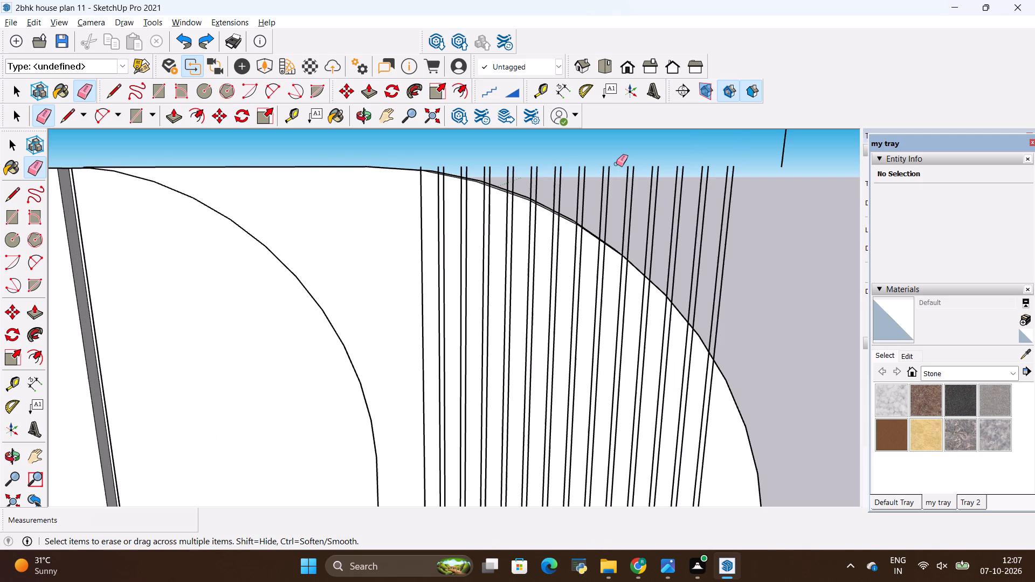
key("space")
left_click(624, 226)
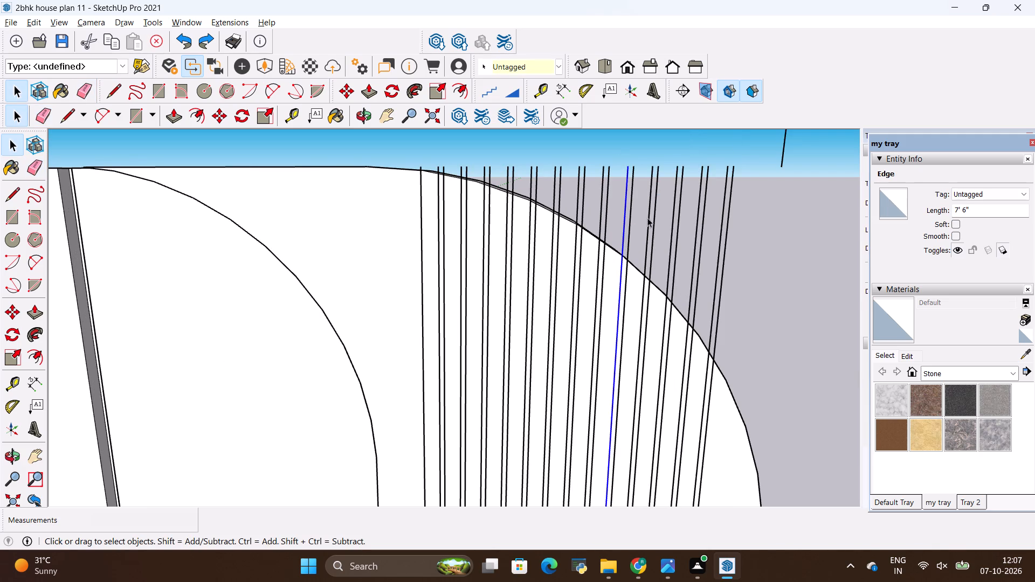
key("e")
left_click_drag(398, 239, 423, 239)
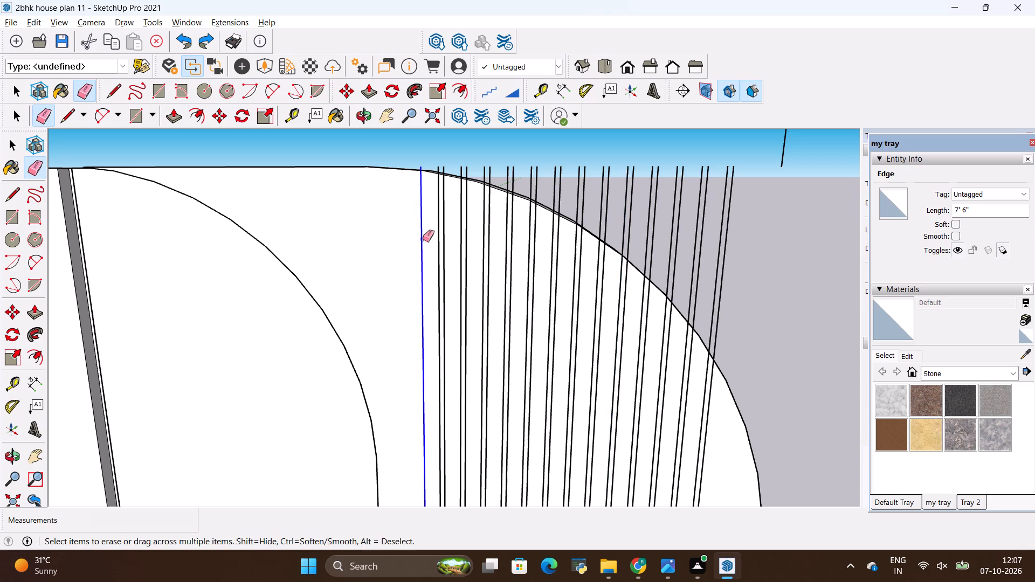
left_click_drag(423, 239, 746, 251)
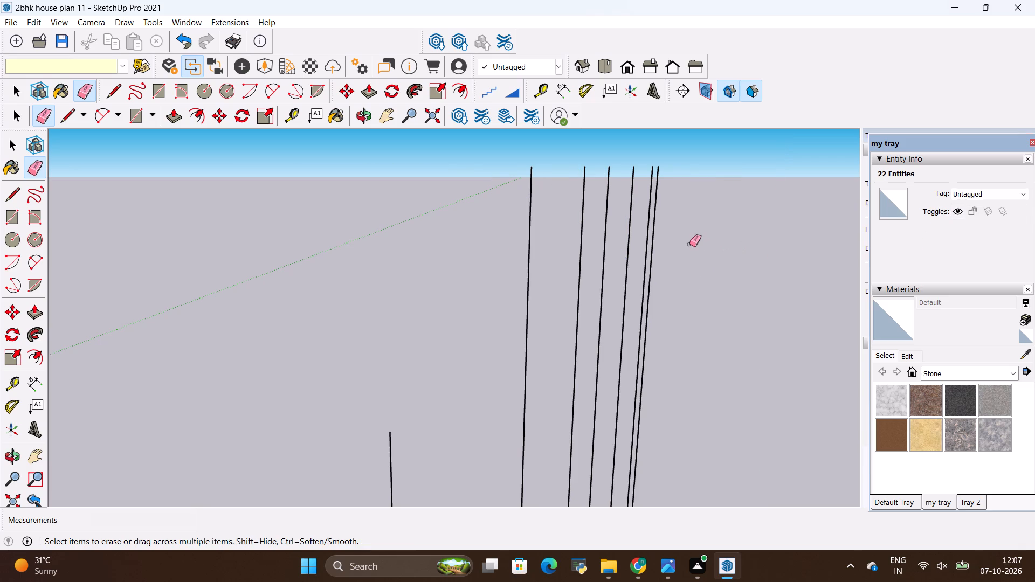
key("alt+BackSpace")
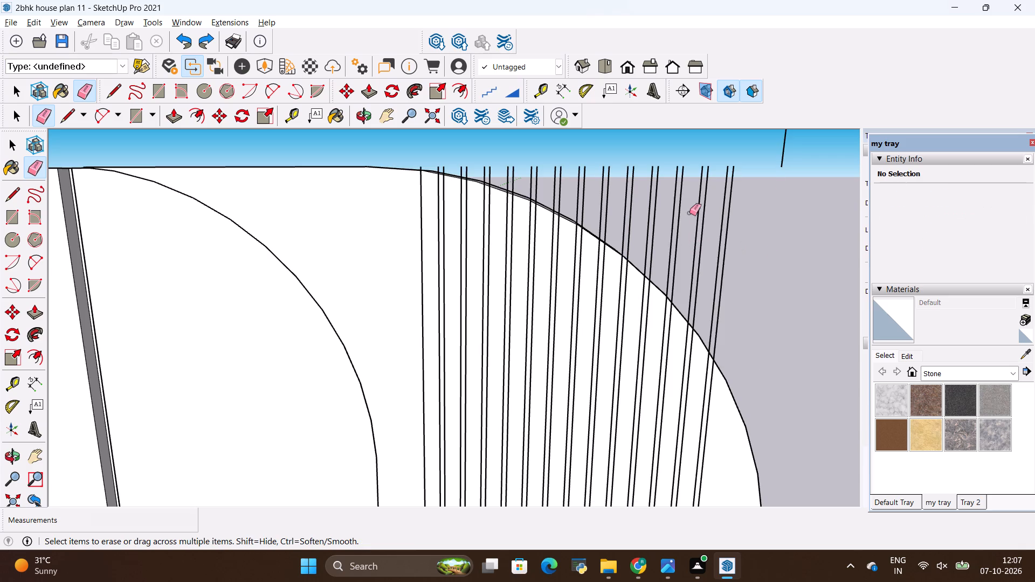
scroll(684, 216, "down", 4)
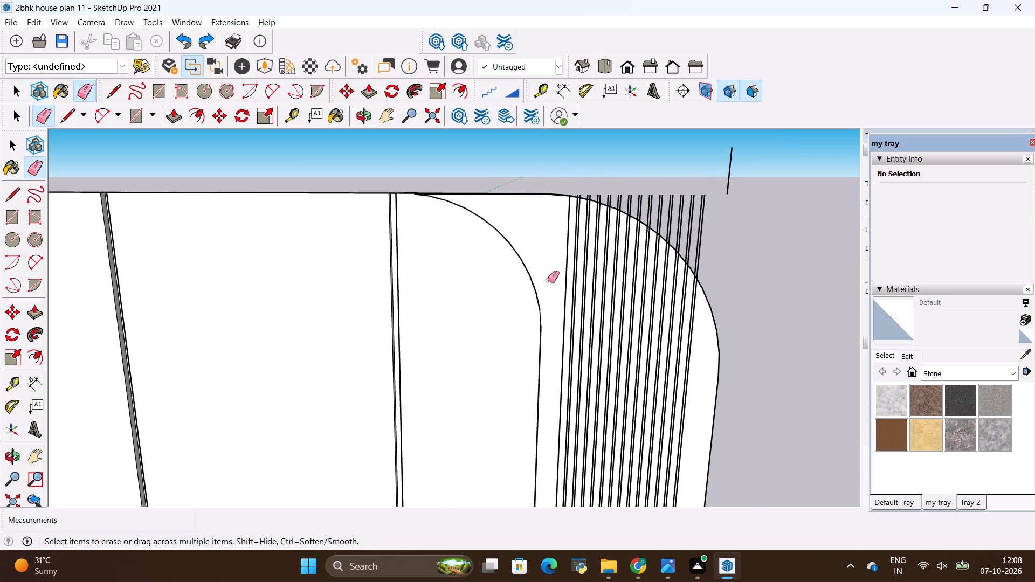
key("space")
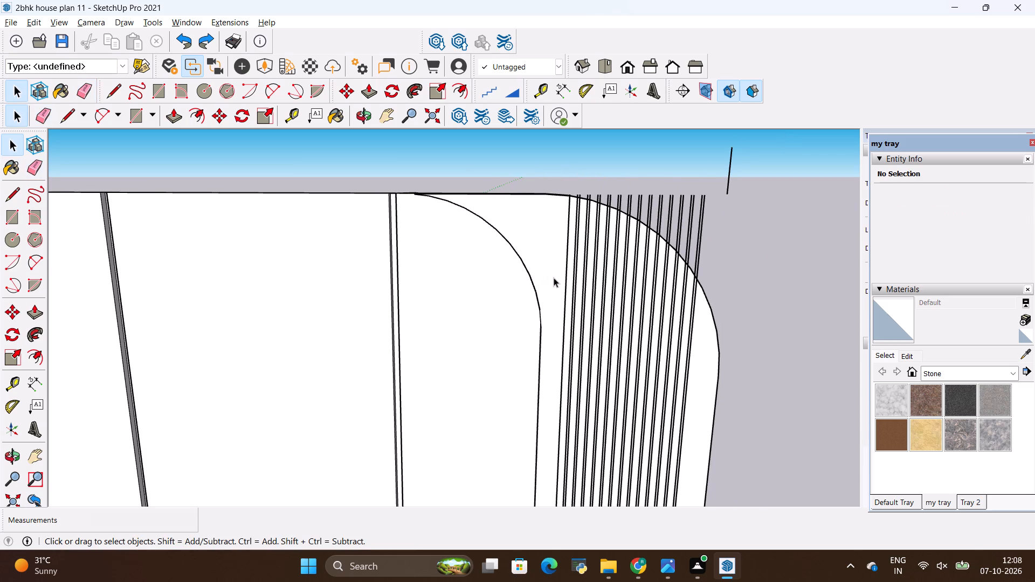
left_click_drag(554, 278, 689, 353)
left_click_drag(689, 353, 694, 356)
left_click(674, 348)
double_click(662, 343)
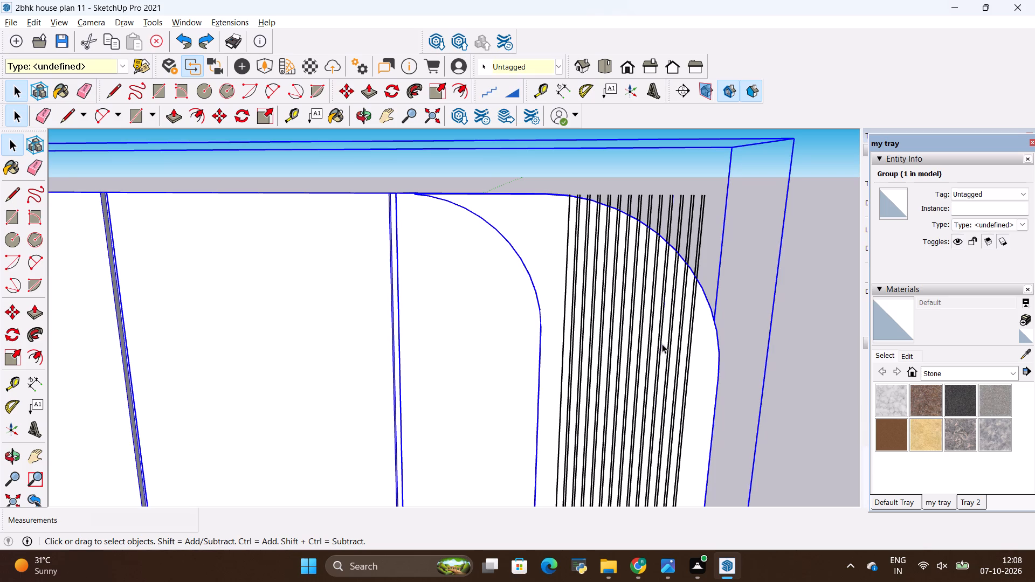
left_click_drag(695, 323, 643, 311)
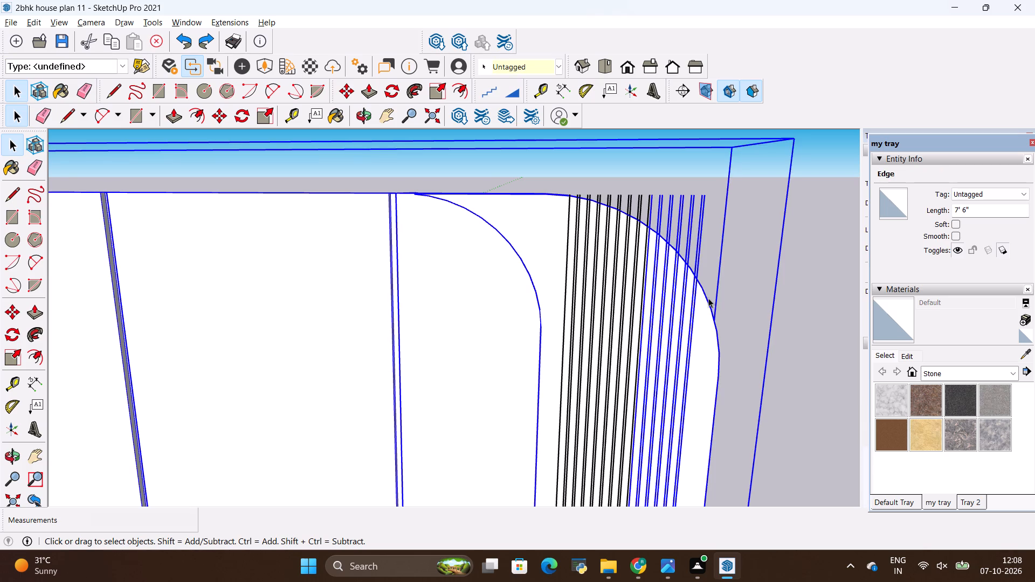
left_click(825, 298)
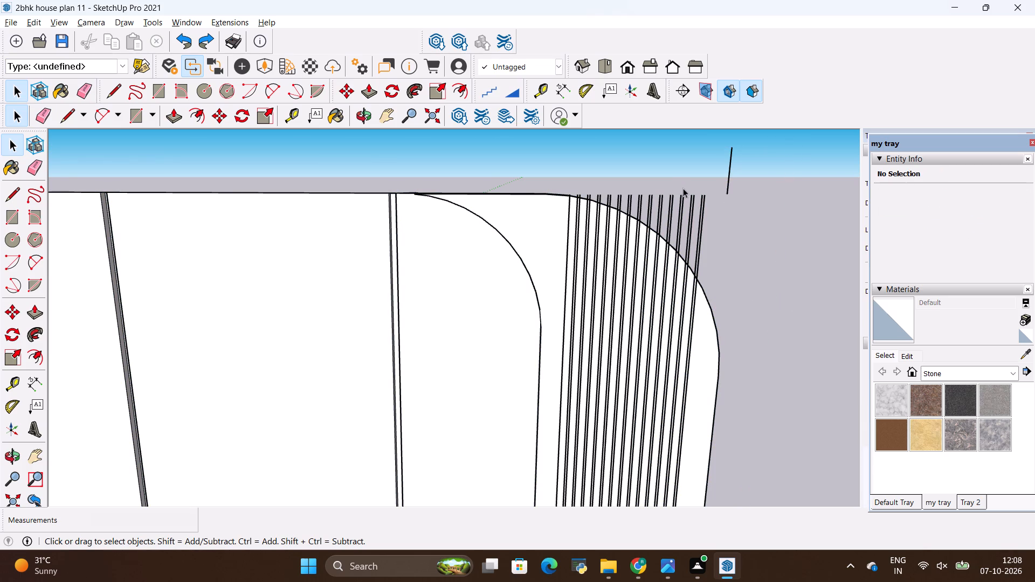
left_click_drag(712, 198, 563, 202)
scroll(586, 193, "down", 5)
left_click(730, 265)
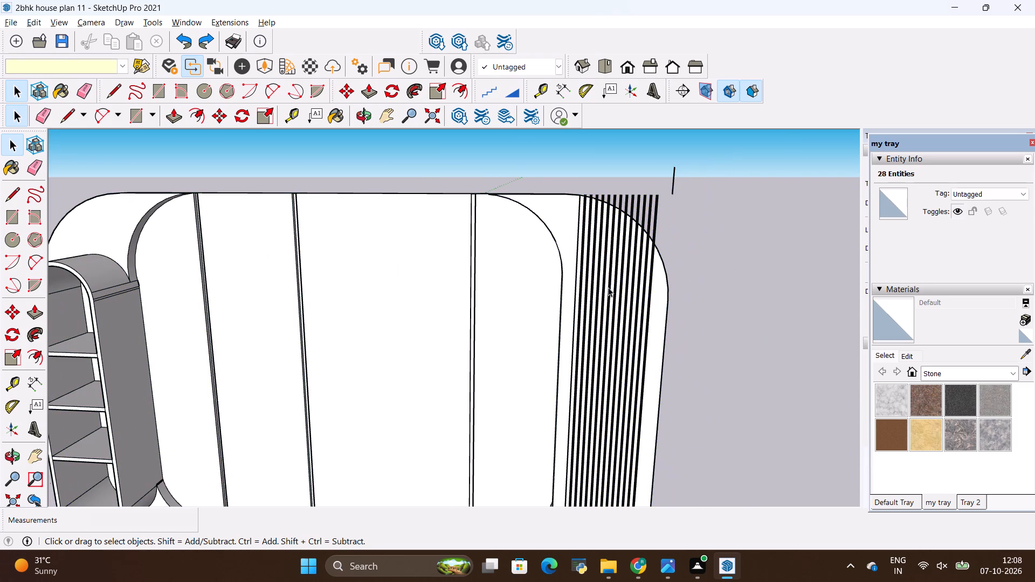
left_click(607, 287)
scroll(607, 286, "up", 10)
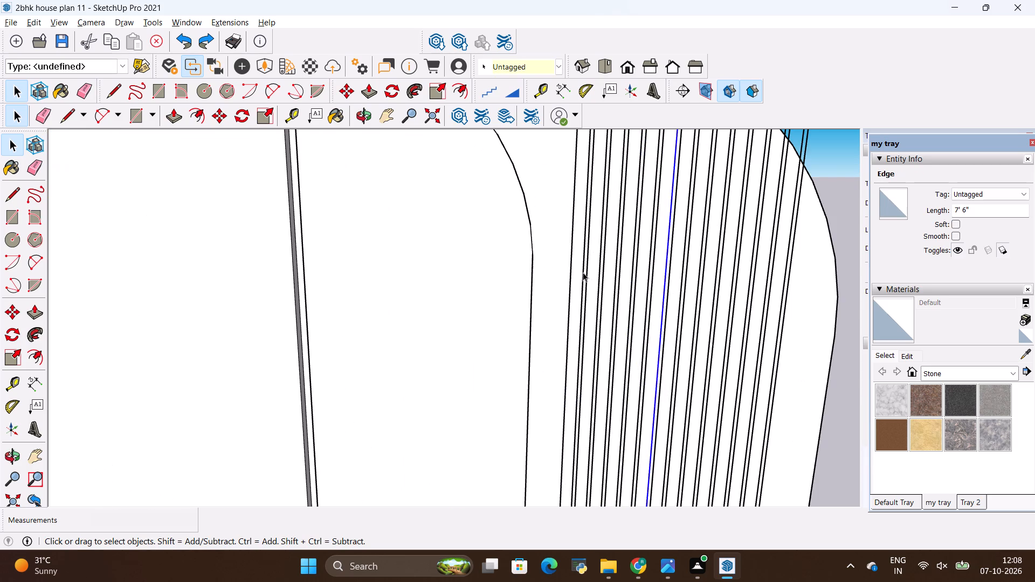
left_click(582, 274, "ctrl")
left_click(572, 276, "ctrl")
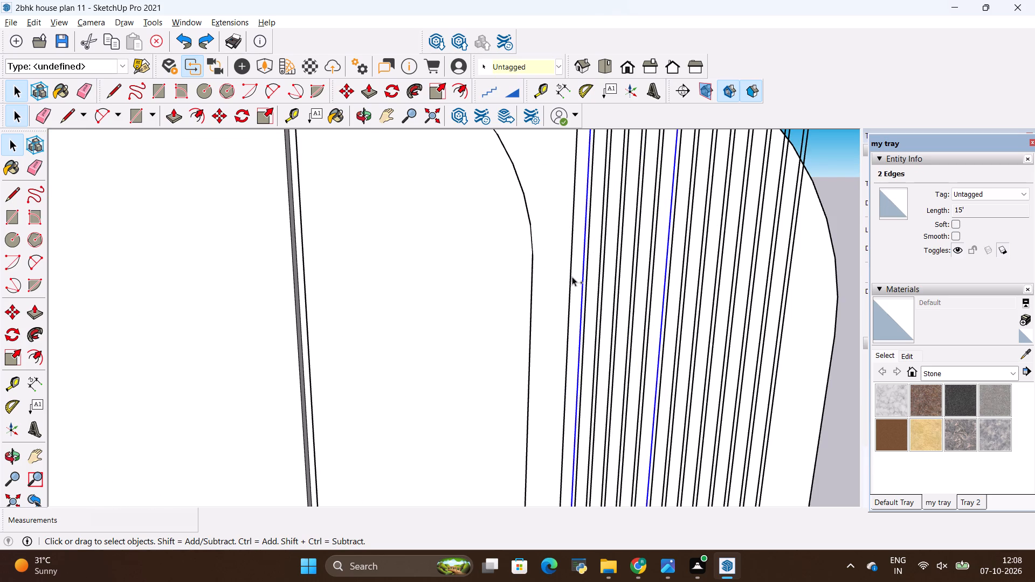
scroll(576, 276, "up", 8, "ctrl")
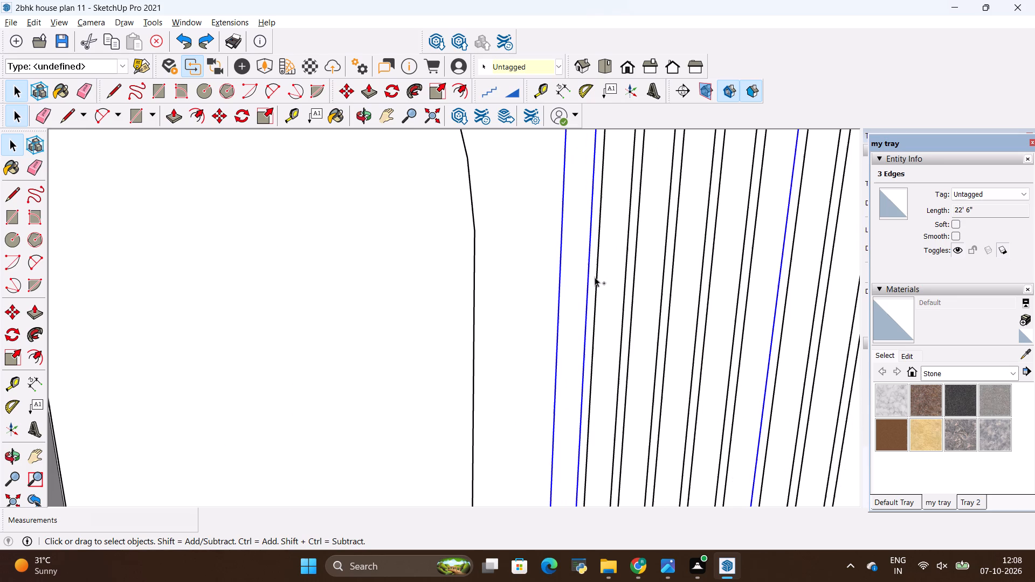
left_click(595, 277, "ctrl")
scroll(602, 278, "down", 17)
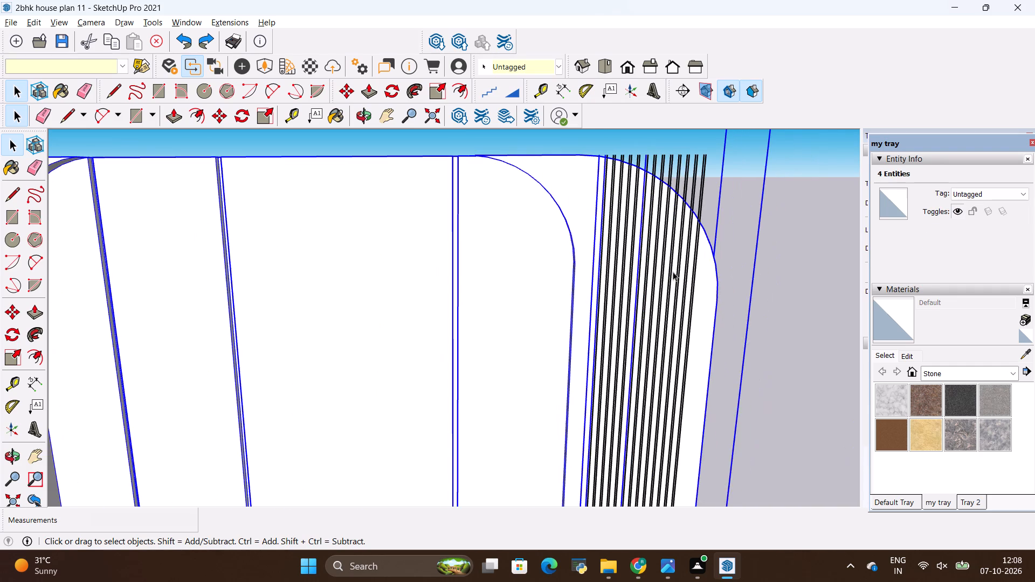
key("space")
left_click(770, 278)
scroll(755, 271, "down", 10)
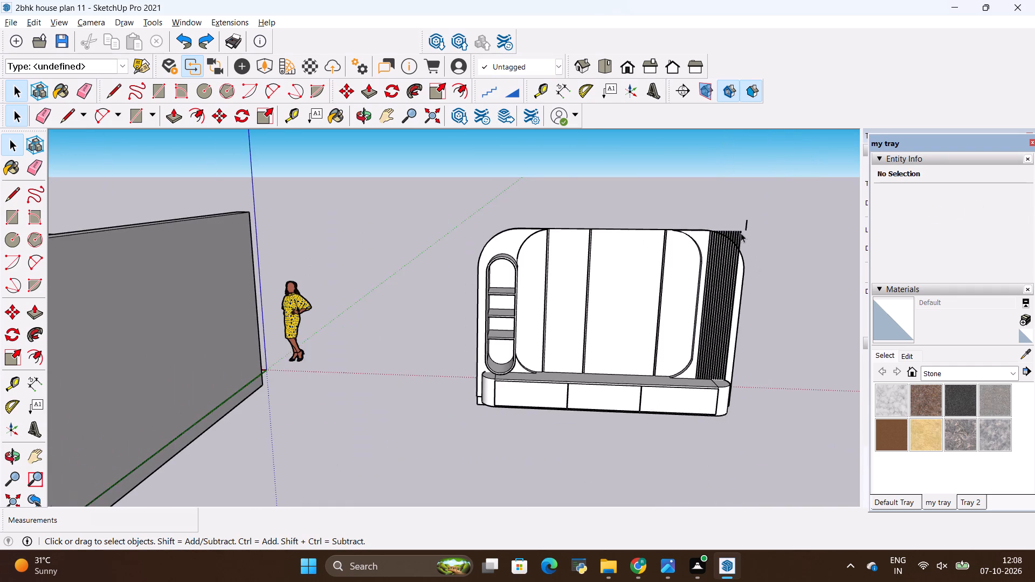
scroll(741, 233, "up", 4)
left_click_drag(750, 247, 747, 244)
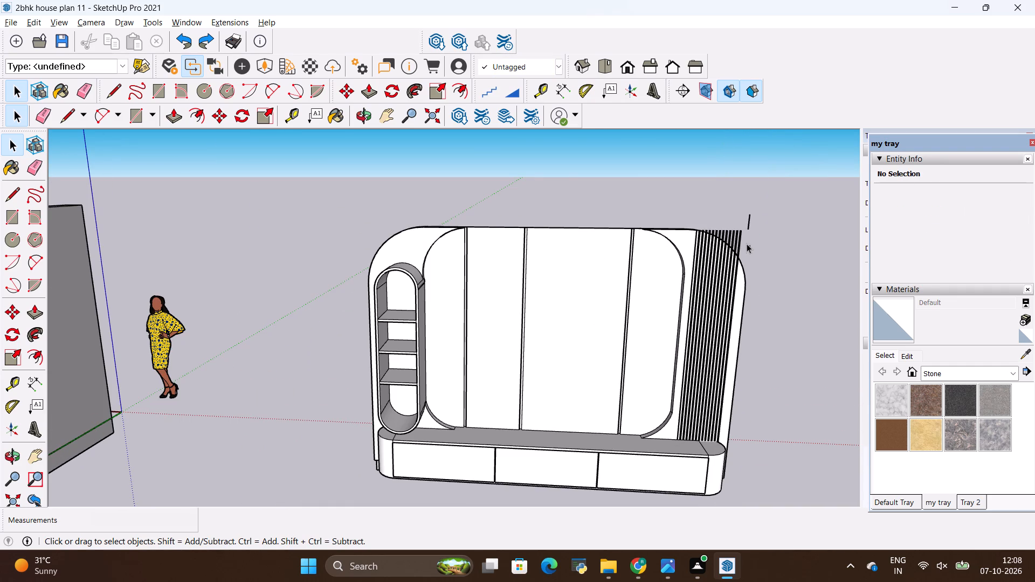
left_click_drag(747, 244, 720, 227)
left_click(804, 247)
Select the ten outermost groove line pairs of the fluted side panel, without the back panel group.
scroll(744, 236, "up", 2)
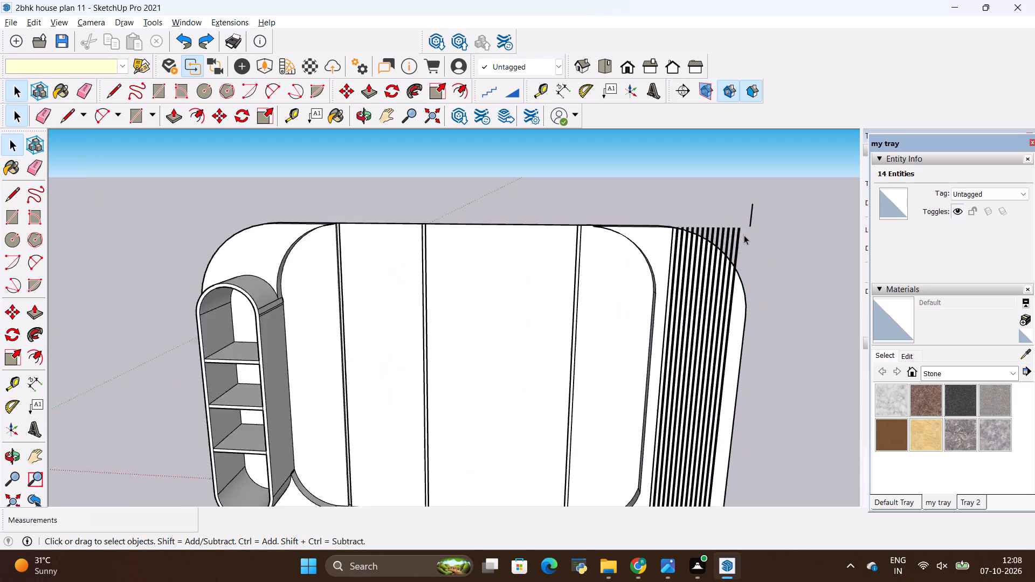
scroll(744, 235, "up", 5)
left_click_drag(747, 234, 680, 212)
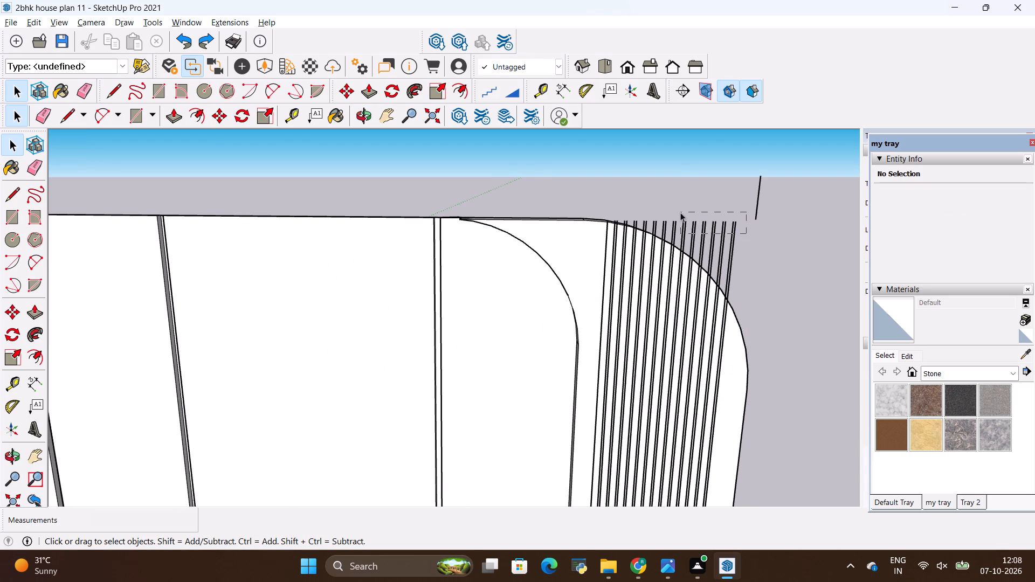
left_click_drag(680, 212, 660, 207)
scroll(659, 206, "up", 9)
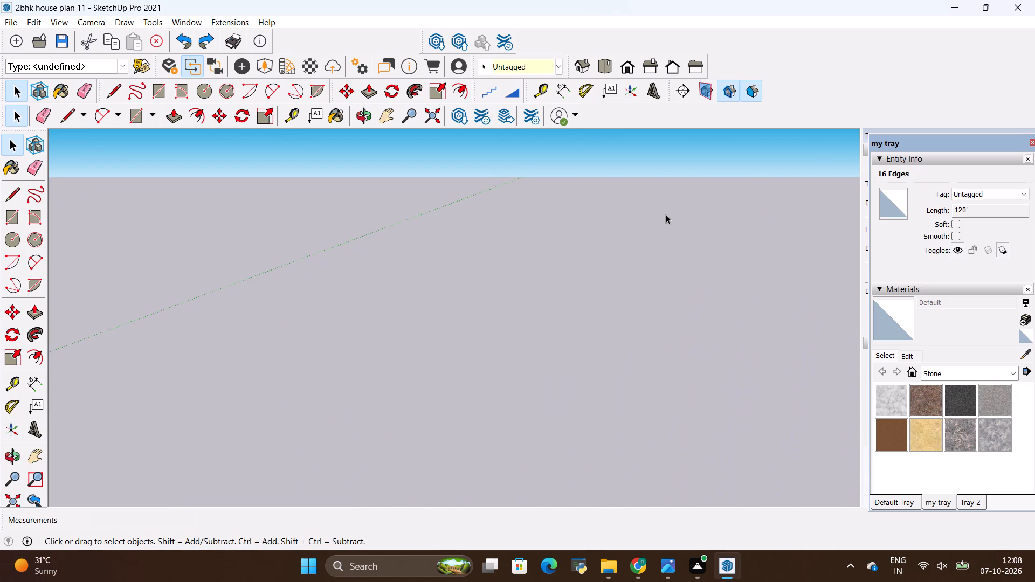
scroll(666, 214, "down", 4)
left_click(632, 324, "ctrl")
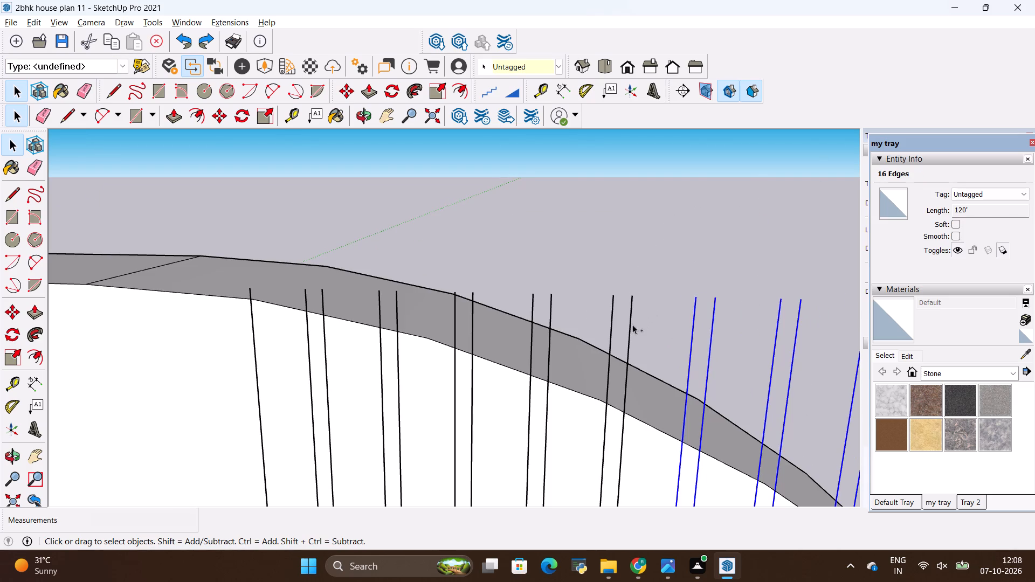
left_click(630, 330, "ctrl")
scroll(621, 329, "up", 4, "ctrl")
scroll(656, 253, "down", 5, "ctrl")
scroll(584, 303, "down", 17, "ctrl")
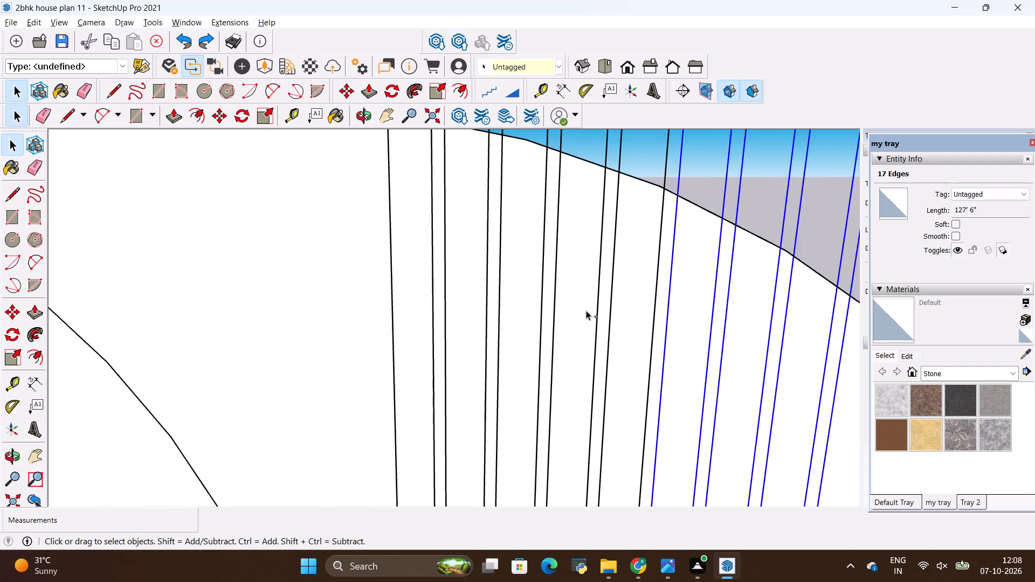
scroll(626, 278, "up", 3, "ctrl")
left_click(651, 280, "ctrl")
scroll(645, 285, "up", 3, "ctrl")
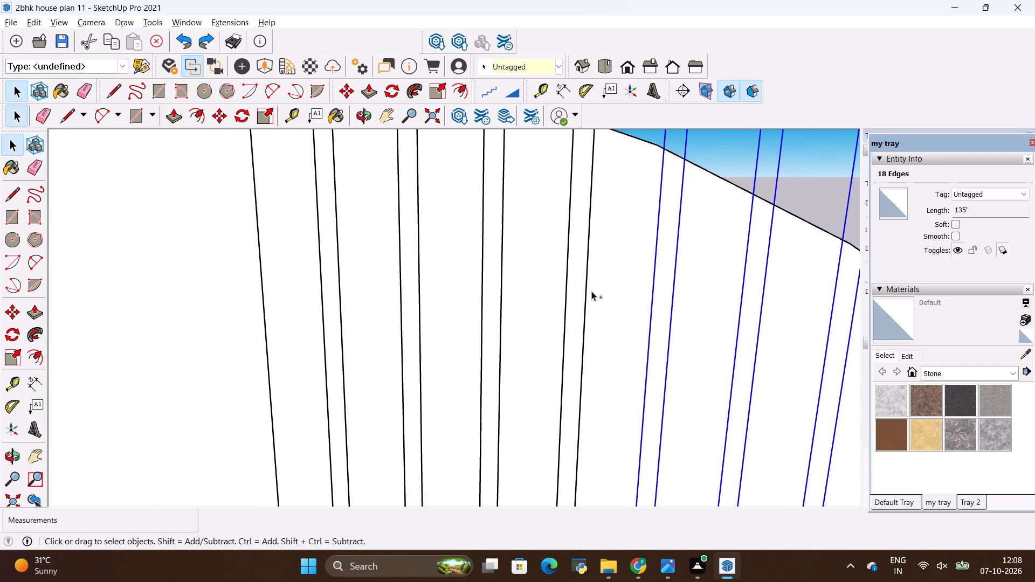
left_click(586, 300, "ctrl")
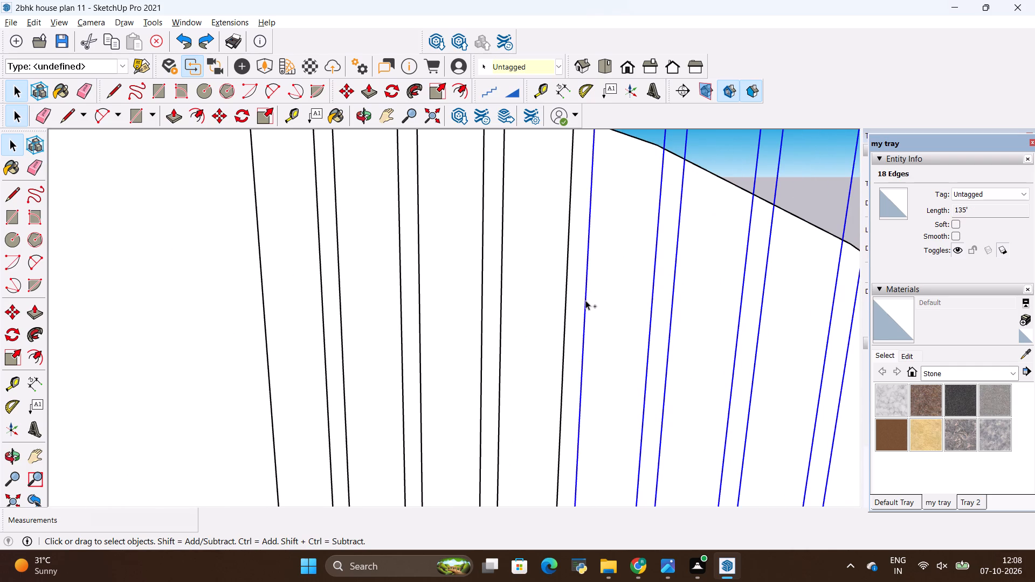
scroll(565, 307, "up", 3, "ctrl")
left_click(564, 304, "ctrl")
scroll(611, 256, "down", 9, "ctrl")
scroll(572, 273, "up", 7, "ctrl")
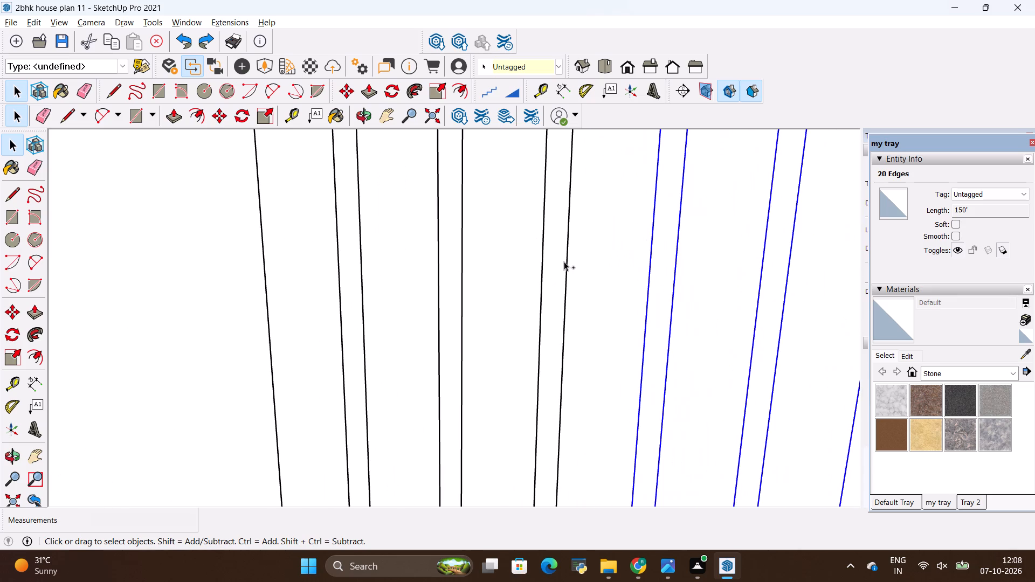
Add the three remaining inner groove line pairs and the single innermost fluting line to the selection.
left_click(567, 258, "ctrl")
scroll(540, 253, "up", 3, "ctrl")
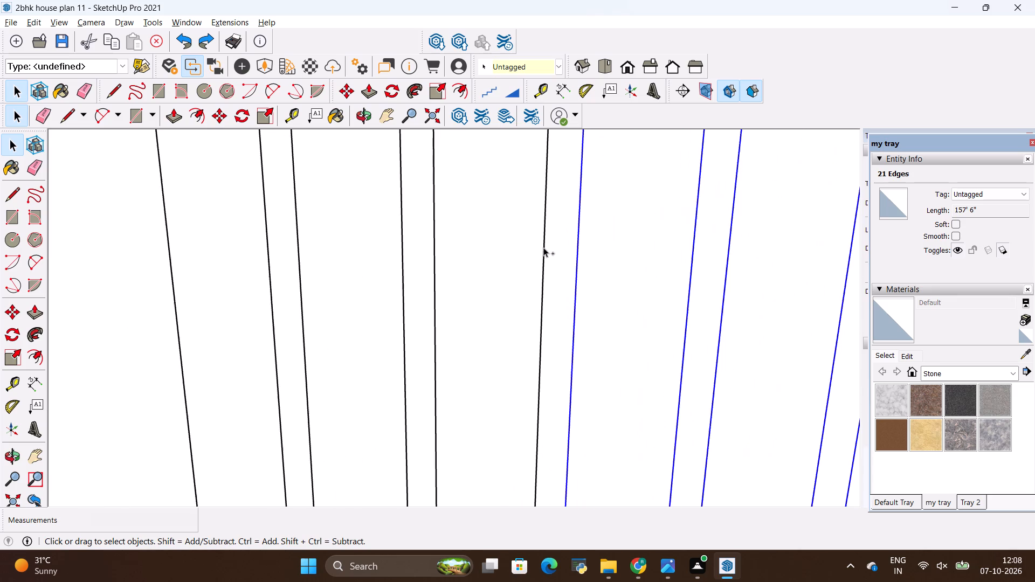
left_click(544, 247, "ctrl")
scroll(642, 230, "down", 9, "ctrl")
scroll(564, 240, "up", 3, "ctrl")
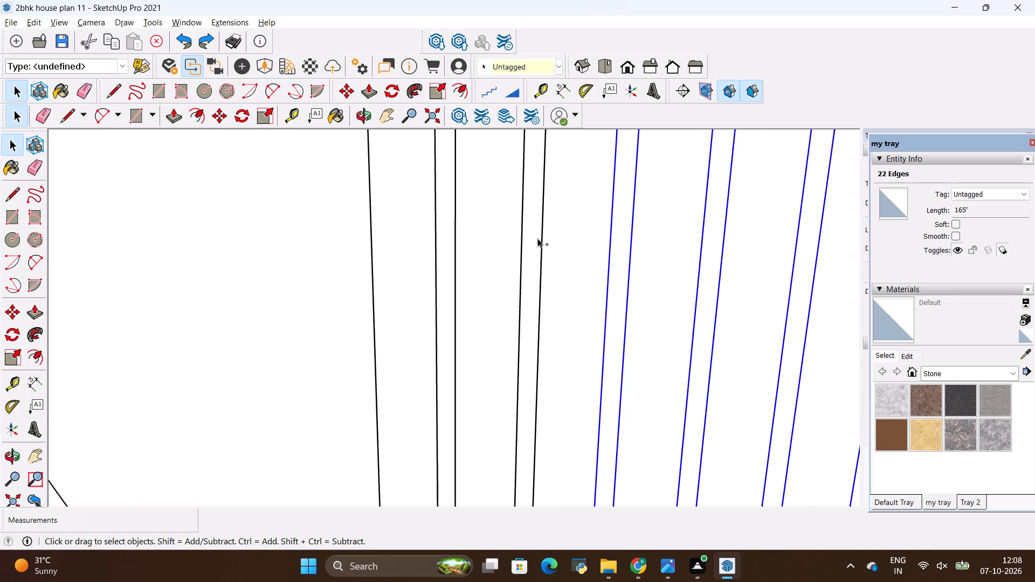
scroll(541, 234, "up", 1, "ctrl")
left_click(541, 233, "ctrl")
scroll(520, 239, "up", 3, "ctrl")
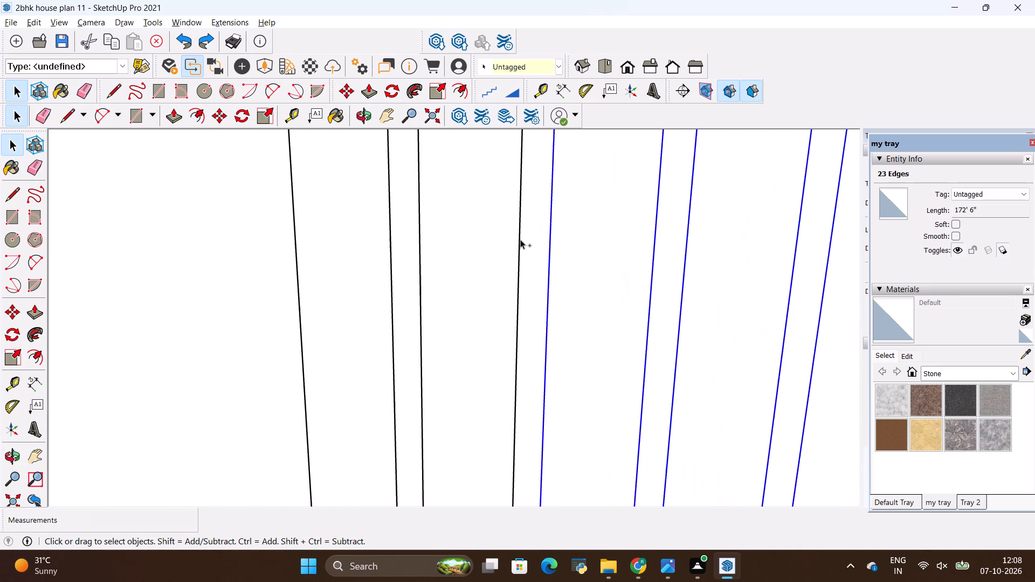
left_click(520, 240, "ctrl")
scroll(609, 232, "down", 4, "ctrl")
scroll(490, 254, "up", 2, "ctrl")
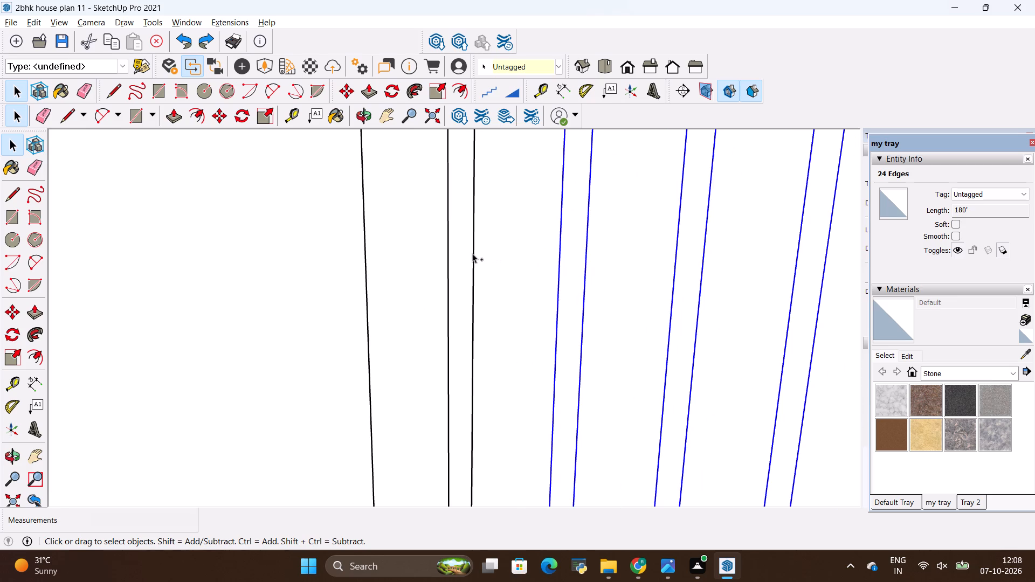
left_click(472, 253, "ctrl")
scroll(641, 242, "down", 5, "ctrl")
scroll(519, 250, "up", 2, "ctrl")
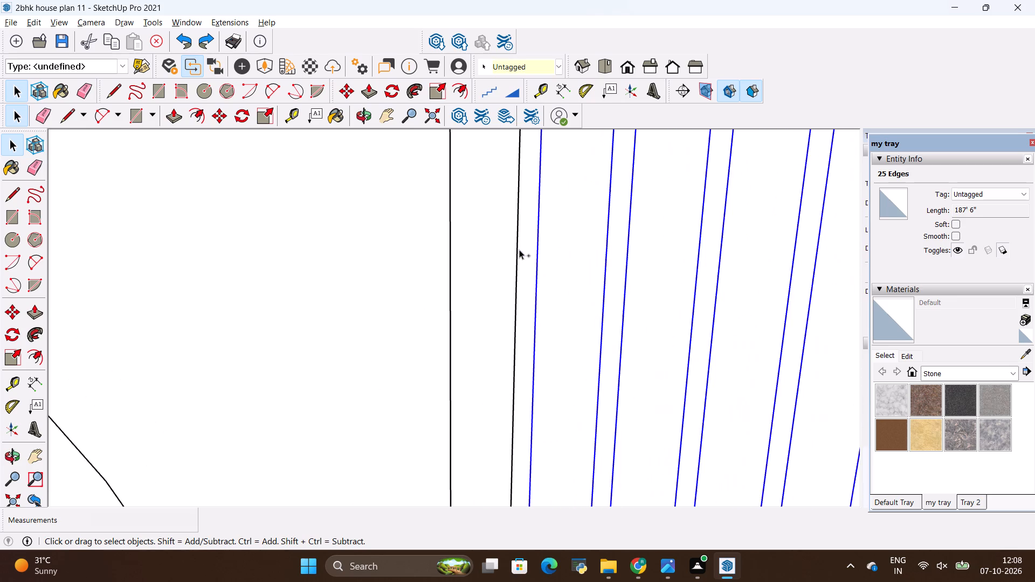
left_click(518, 250, "ctrl")
scroll(620, 246, "down", 5, "ctrl")
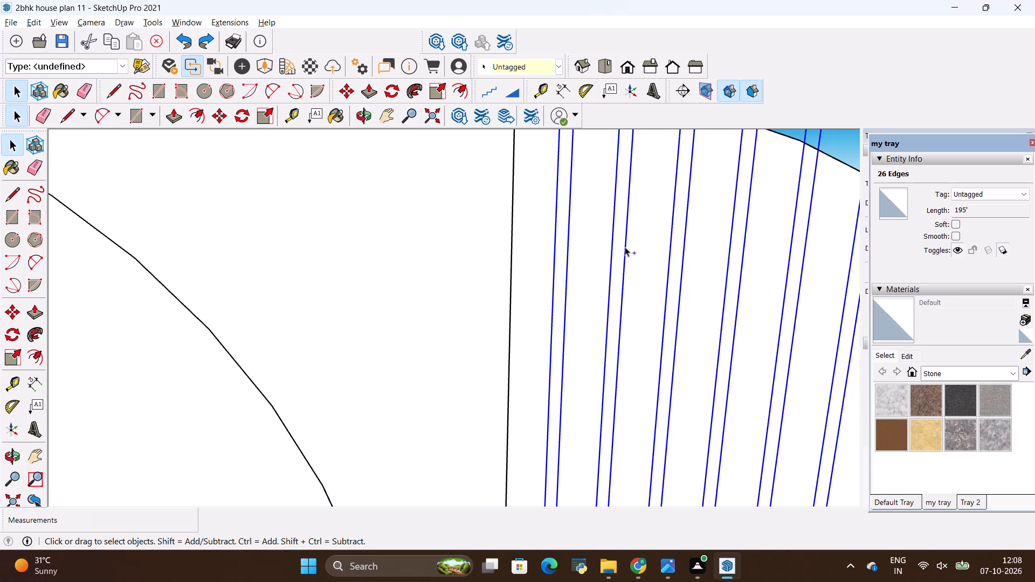
left_click(512, 257, "ctrl")
scroll(508, 257, "down", 3, "ctrl")
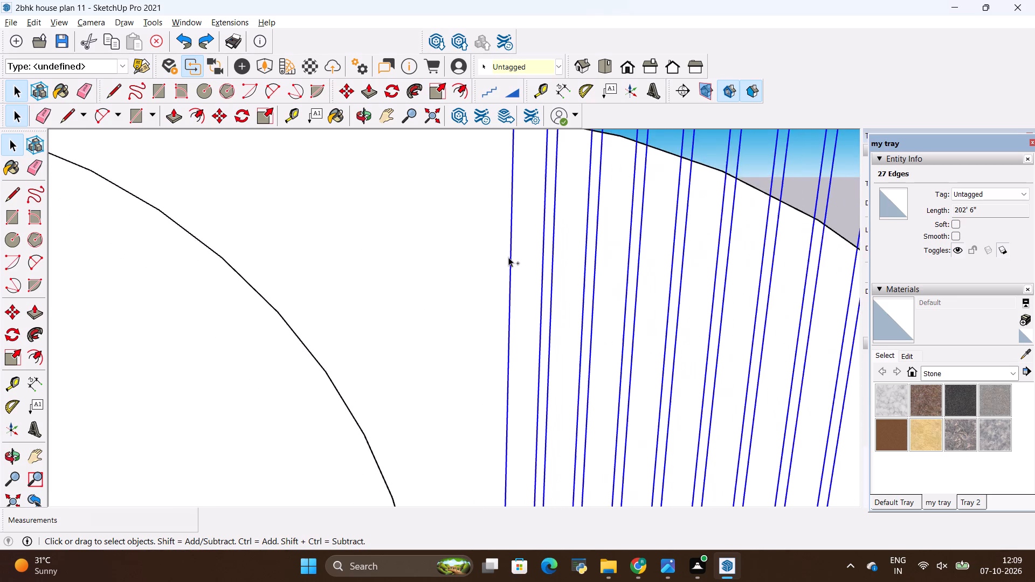
Group the selected fluting lines of the side panel.
scroll(508, 257, "down", 6, "ctrl")
right_click(508, 257)
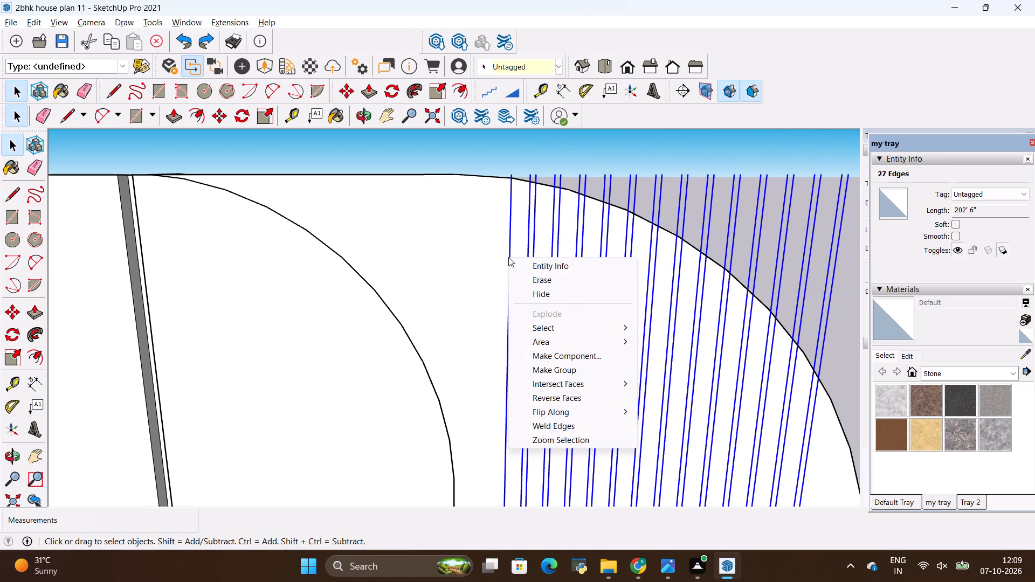
scroll(508, 257, "down", 5)
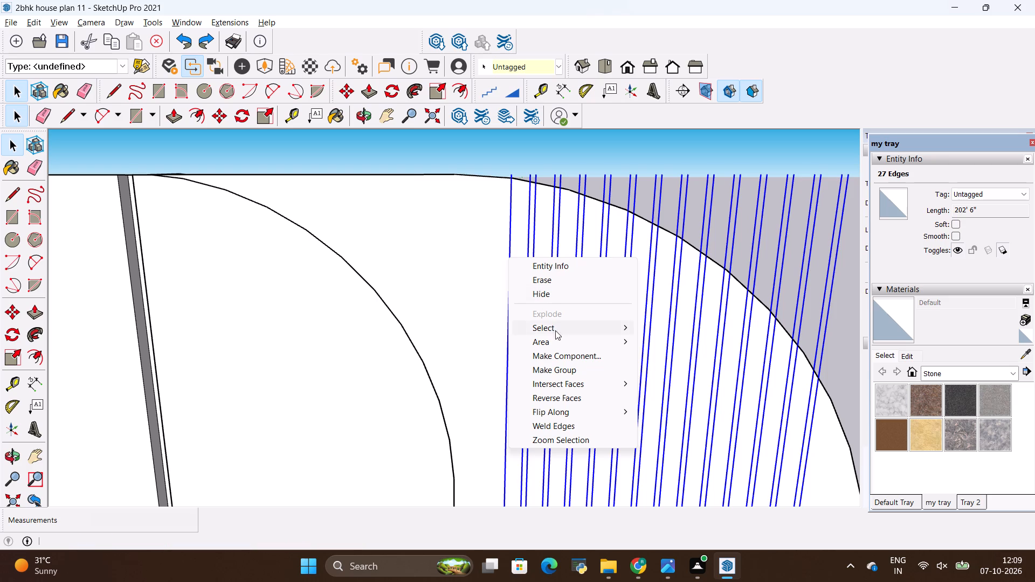
left_click(561, 369)
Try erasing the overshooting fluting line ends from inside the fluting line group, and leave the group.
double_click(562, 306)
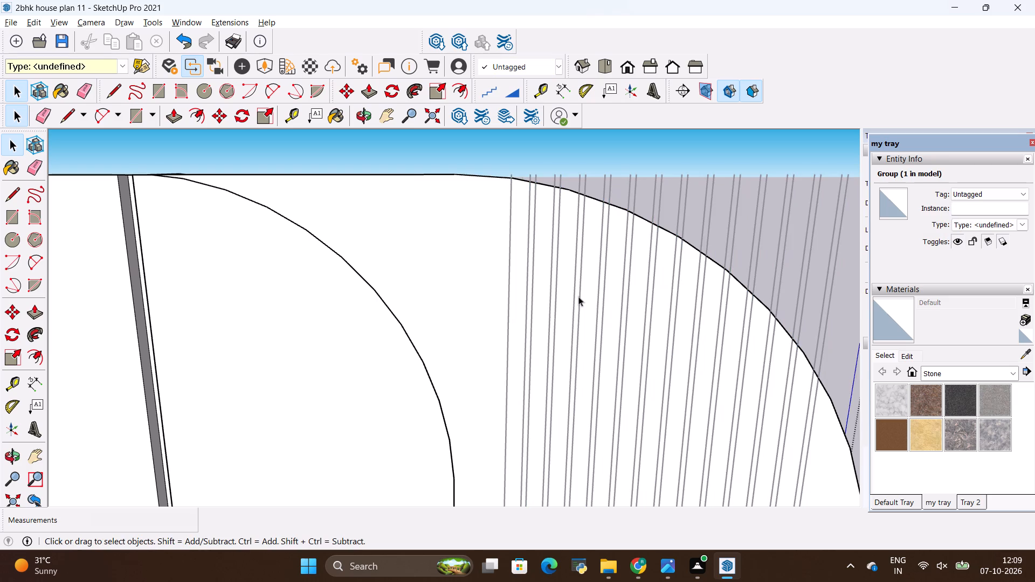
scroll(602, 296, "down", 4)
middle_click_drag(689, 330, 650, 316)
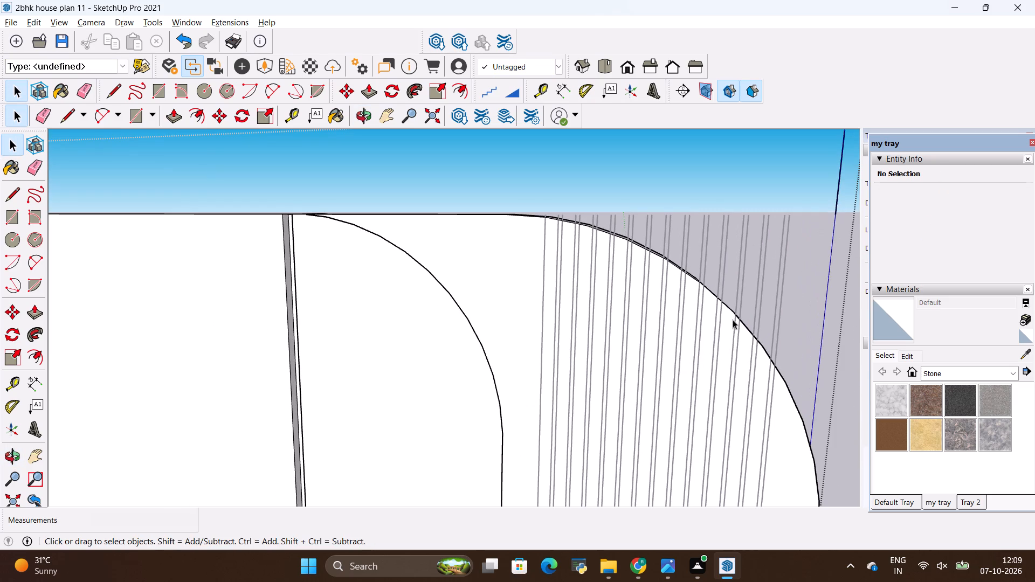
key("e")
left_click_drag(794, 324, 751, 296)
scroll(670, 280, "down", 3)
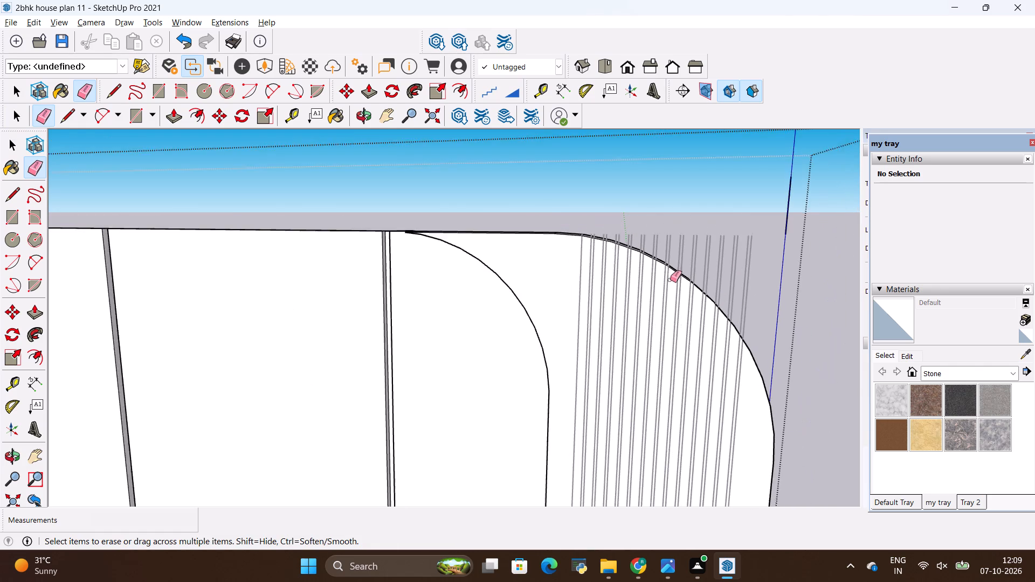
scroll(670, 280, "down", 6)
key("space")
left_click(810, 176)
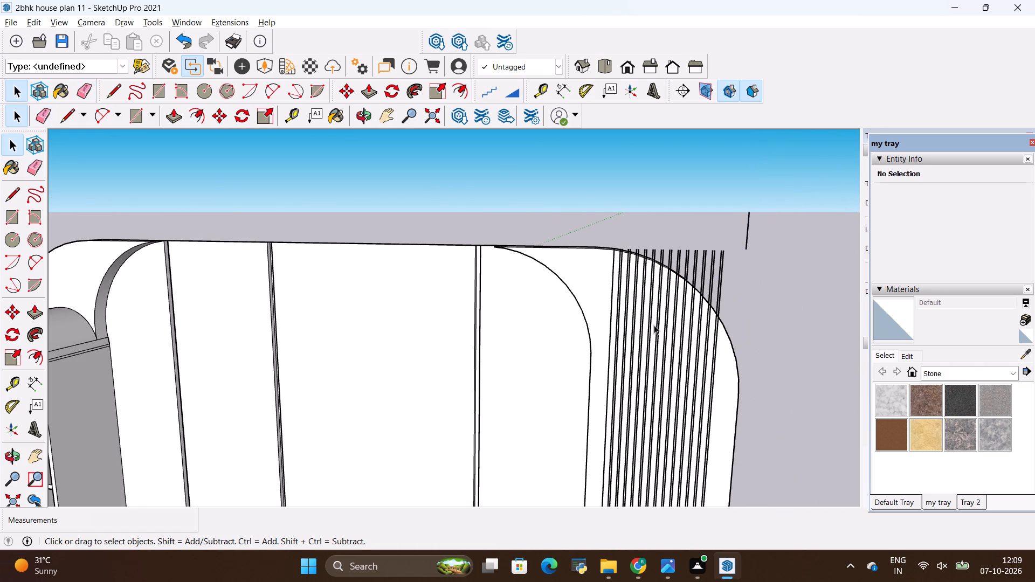
Explode the TV unit's back panel group together with the fluting line group, and clear the selection.
left_click(655, 315)
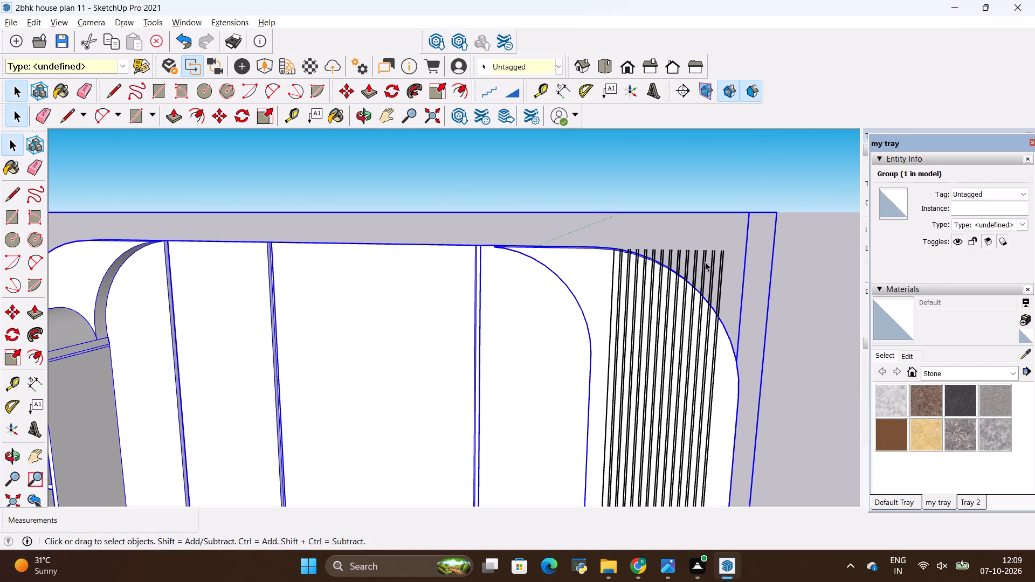
left_click(705, 262, "ctrl")
left_click(579, 286, "ctrl")
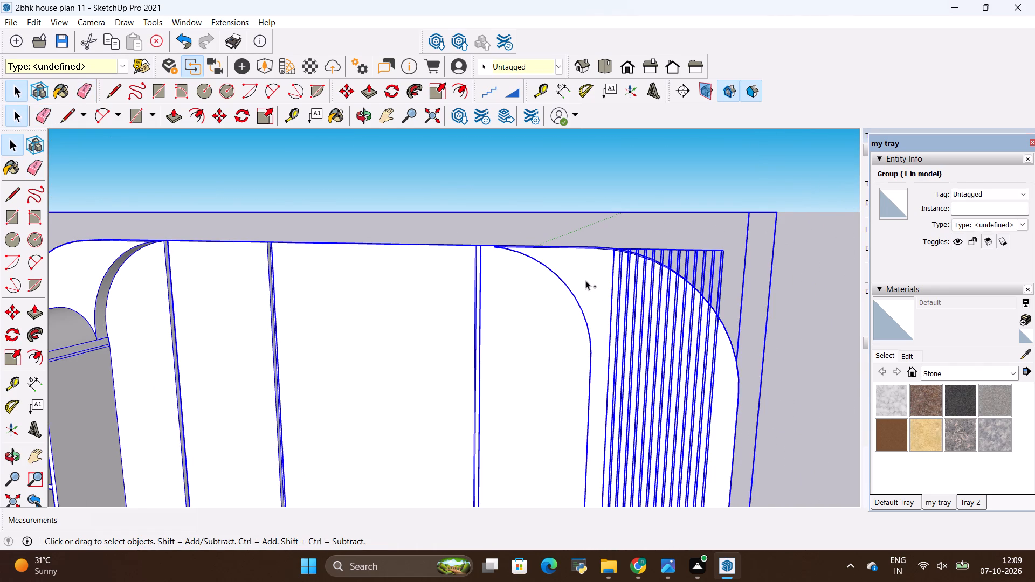
right_click(586, 280)
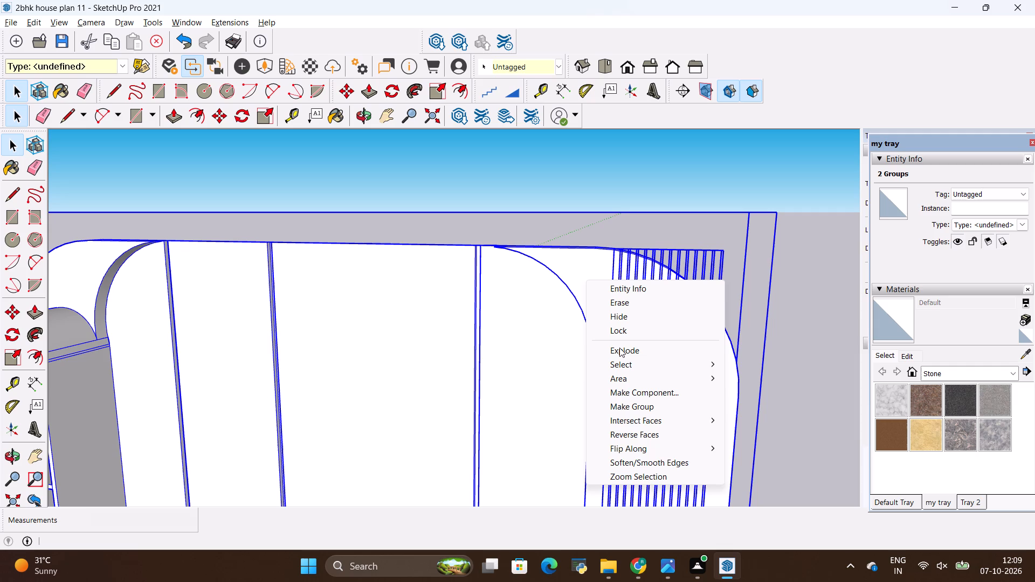
left_click(619, 348)
scroll(619, 348, "down", 5)
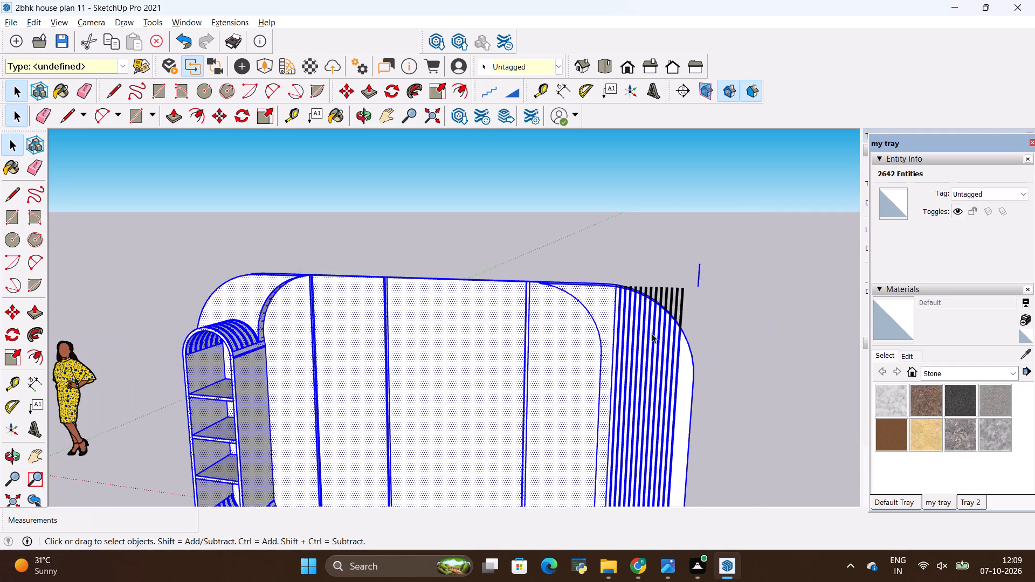
key("space")
left_click(714, 314)
Erase the outer and middle fluting line ends that overshoot the back panel's rounded top corner.
scroll(660, 313, "up", 3)
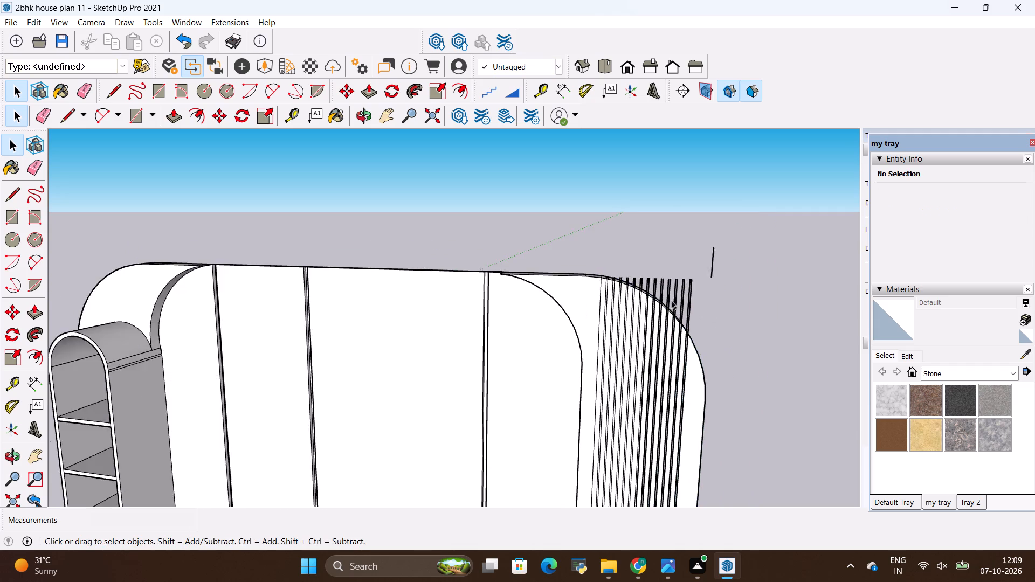
scroll(671, 300, "up", 6)
left_click(627, 311)
left_click(655, 286)
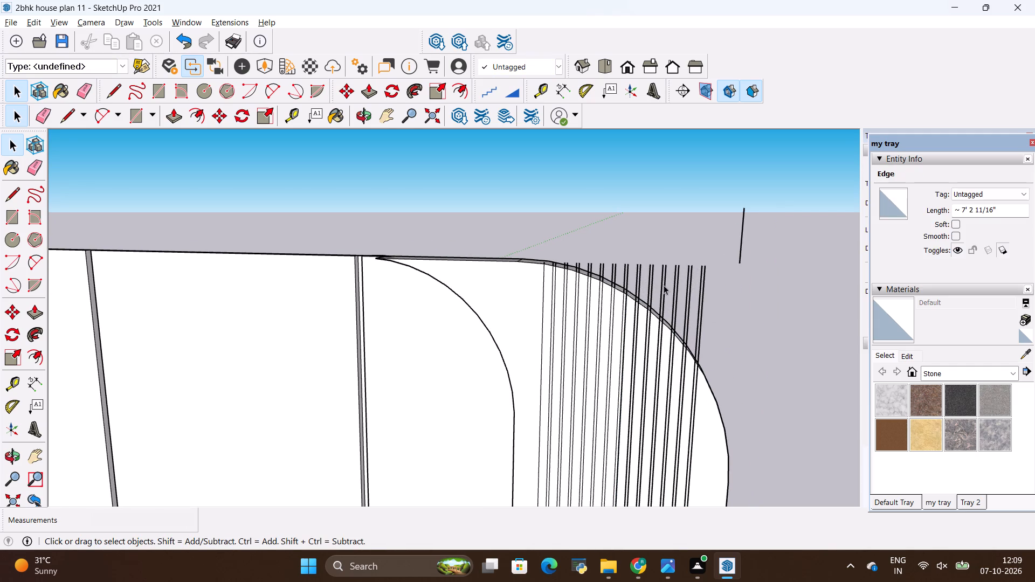
left_click(664, 285)
key("e")
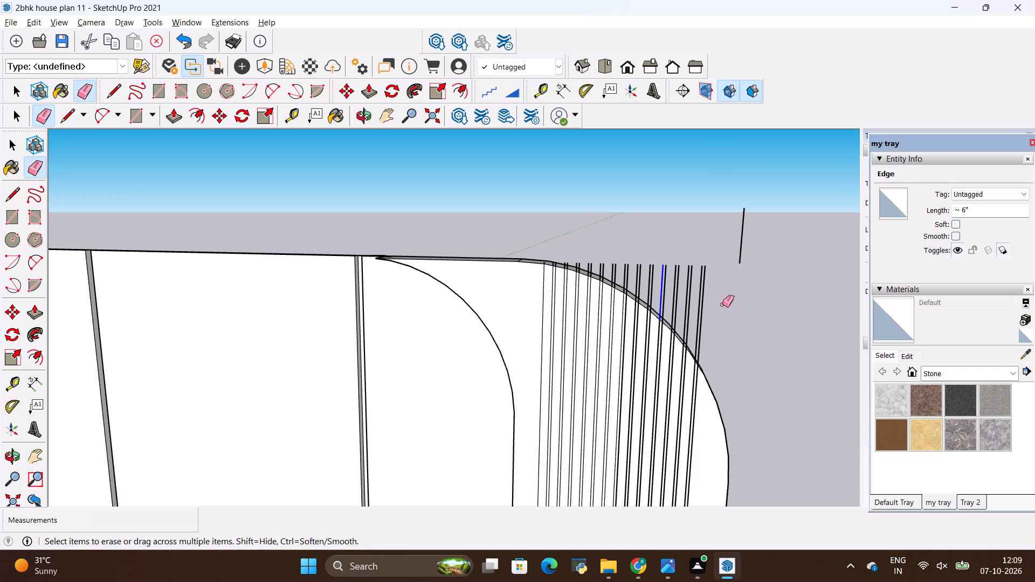
left_click_drag(722, 304, 578, 255)
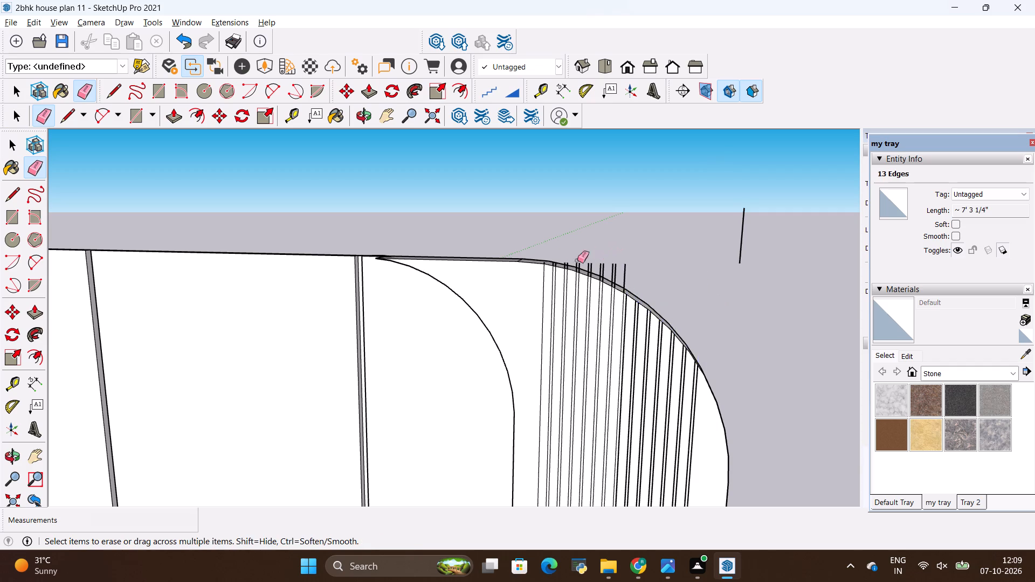
scroll(591, 268, "up", 6)
scroll(604, 266, "down", 4)
left_click_drag(705, 285, 636, 255)
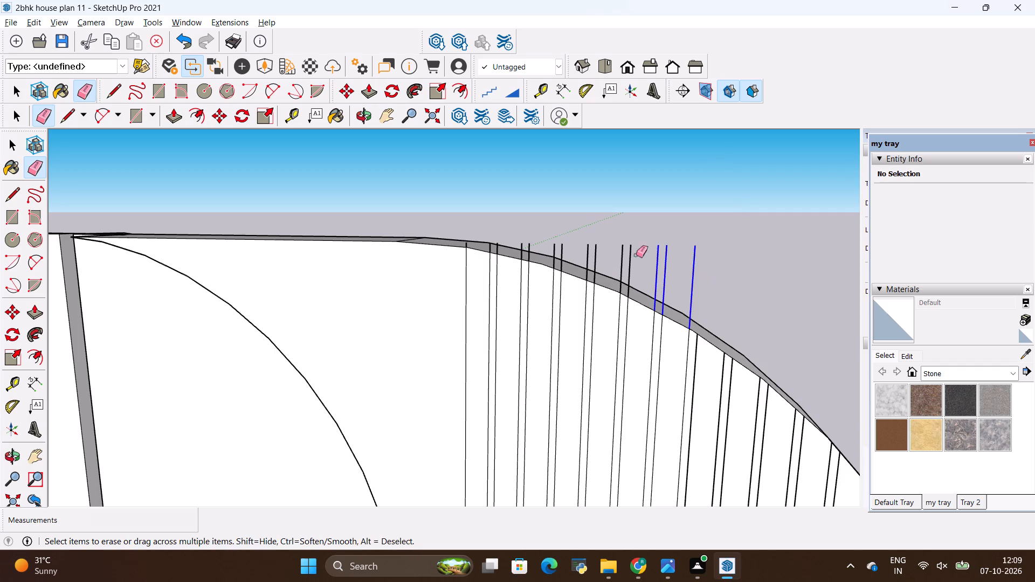
left_click_drag(636, 255, 524, 244)
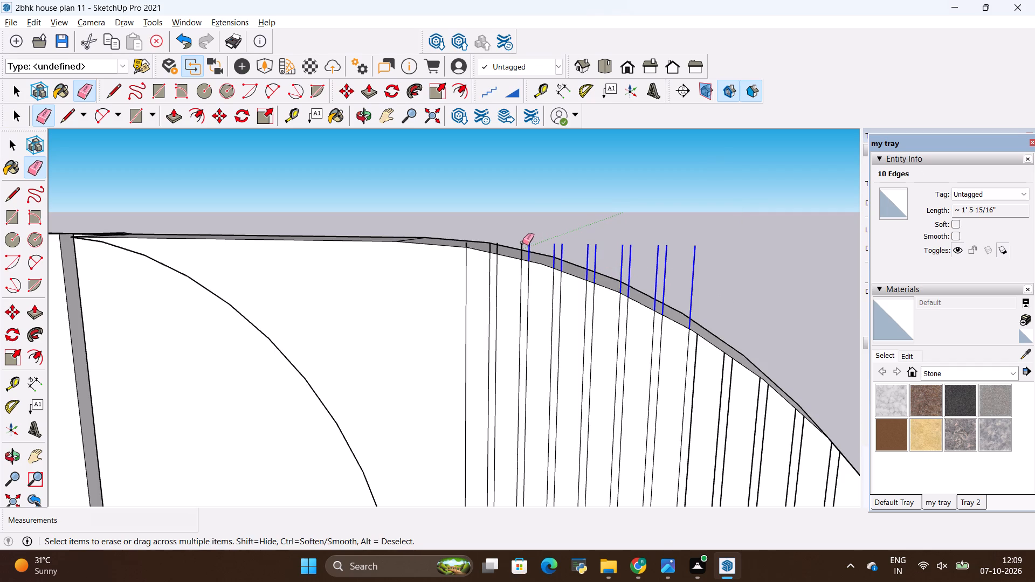
Erase the remaining overshooting ends of the innermost fluting lines along the back panel's top edge.
scroll(522, 241, "up", 3)
scroll(519, 271, "down", 5)
middle_click_drag(506, 309, 508, 271)
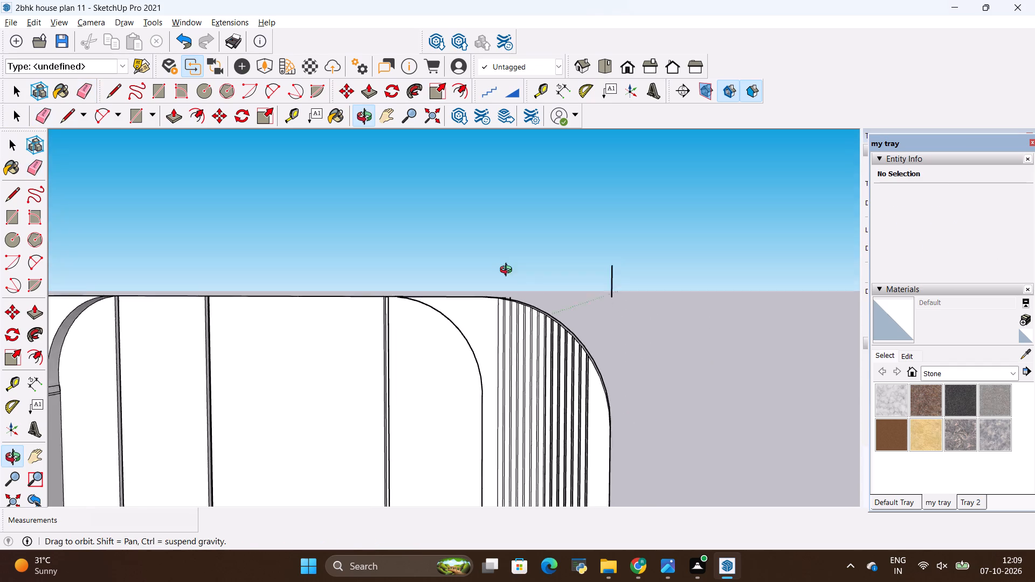
middle_click_drag(508, 271, 527, 235)
scroll(525, 256, "up", 4)
scroll(507, 288, "down", 3)
scroll(495, 345, "up", 6)
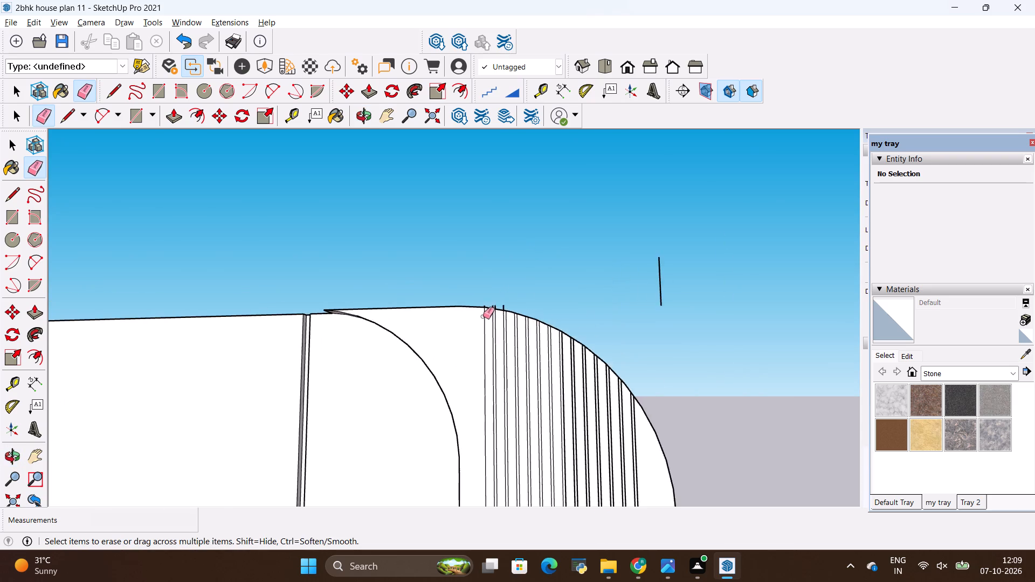
scroll(483, 316, "up", 13)
scroll(507, 300, "down", 7)
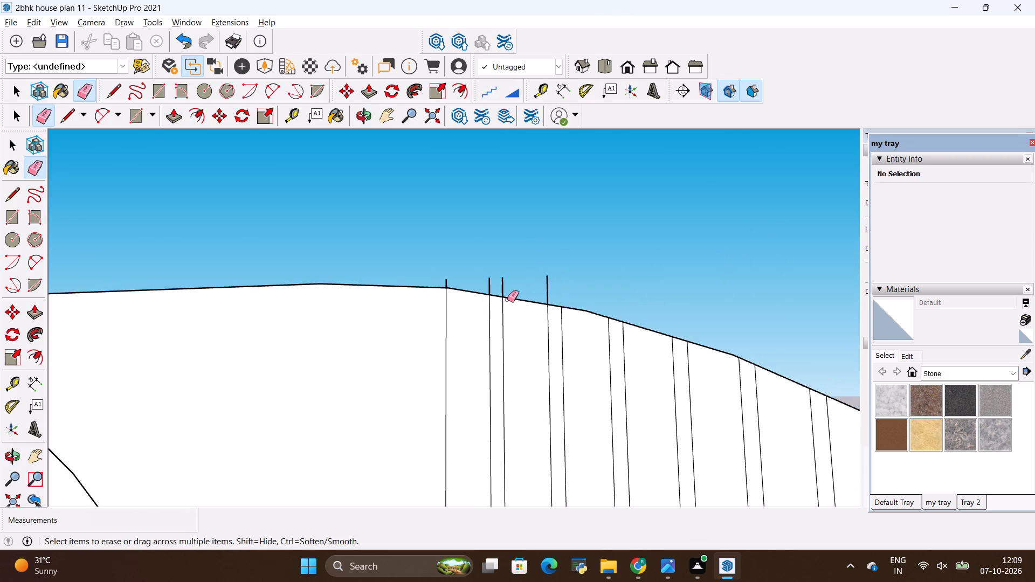
scroll(507, 300, "up", 2)
left_click_drag(582, 293, 467, 279)
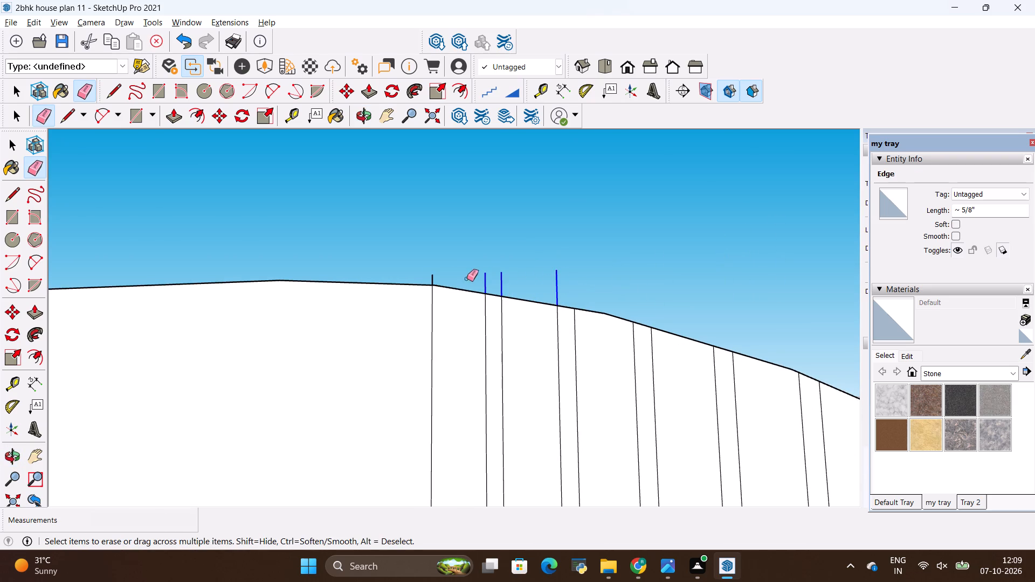
left_click_drag(467, 279, 422, 274)
Erase the stray short vertical edge floating beside the back panel's rounded top corner.
scroll(429, 258, "down", 10)
scroll(453, 259, "up", 2)
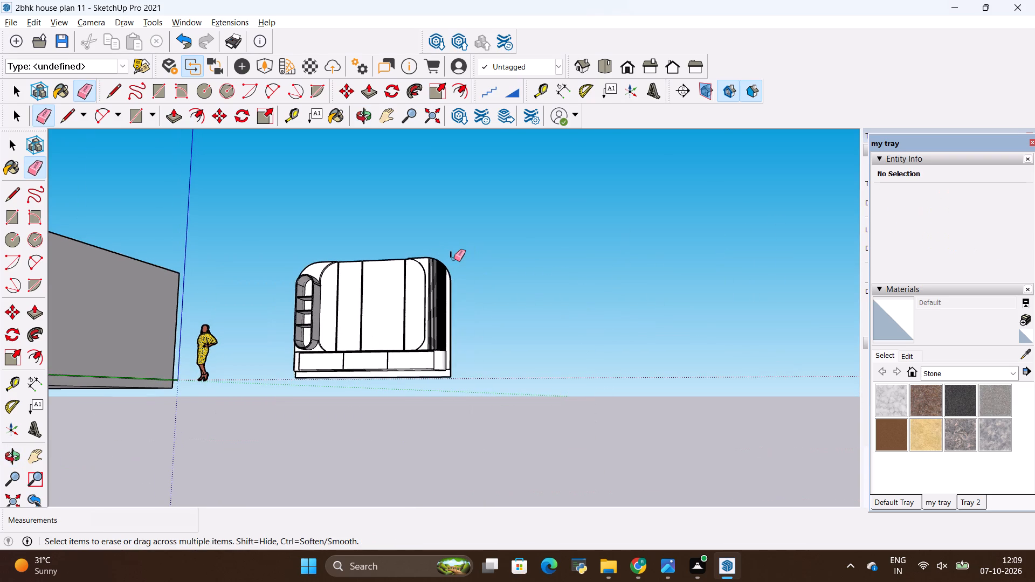
left_click_drag(454, 256, 441, 251)
Pull the innermost wide strip of the fluted side panel outward by 1" with Push/Pull.
scroll(442, 250, "down", 1)
middle_click_drag(385, 270, 467, 359)
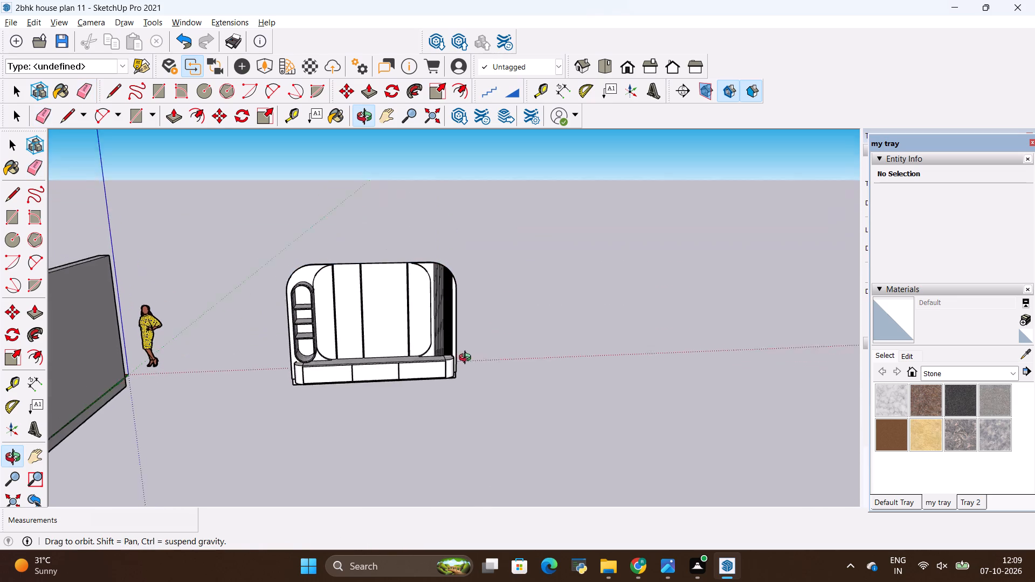
middle_click_drag(467, 359, 471, 361)
scroll(456, 316, "up", 11)
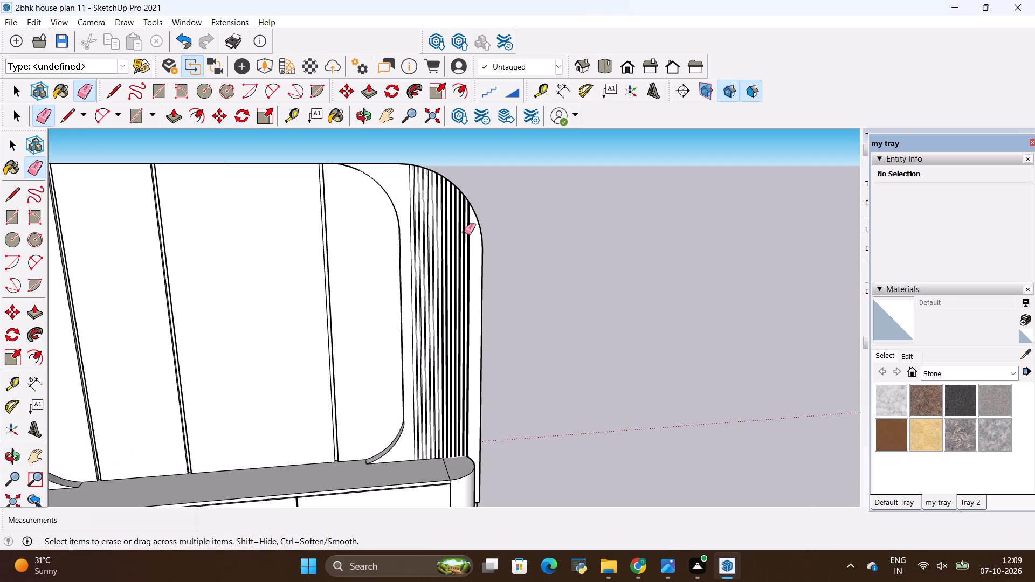
scroll(448, 356, "up", 2)
scroll(591, 344, "down", 4)
middle_click_drag(685, 430, 574, 427)
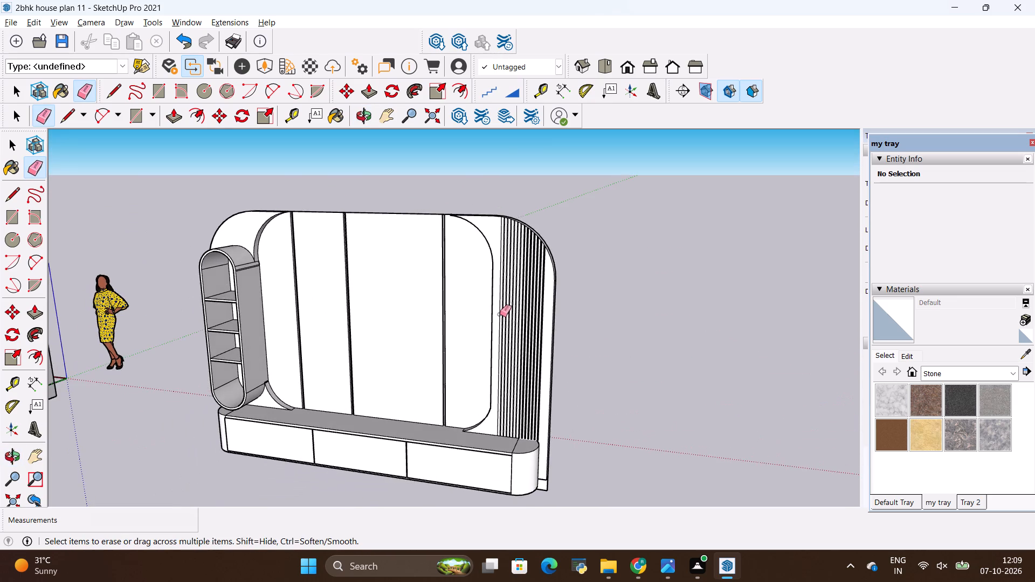
scroll(485, 276, "up", 11)
middle_click_drag(518, 264, 612, 332)
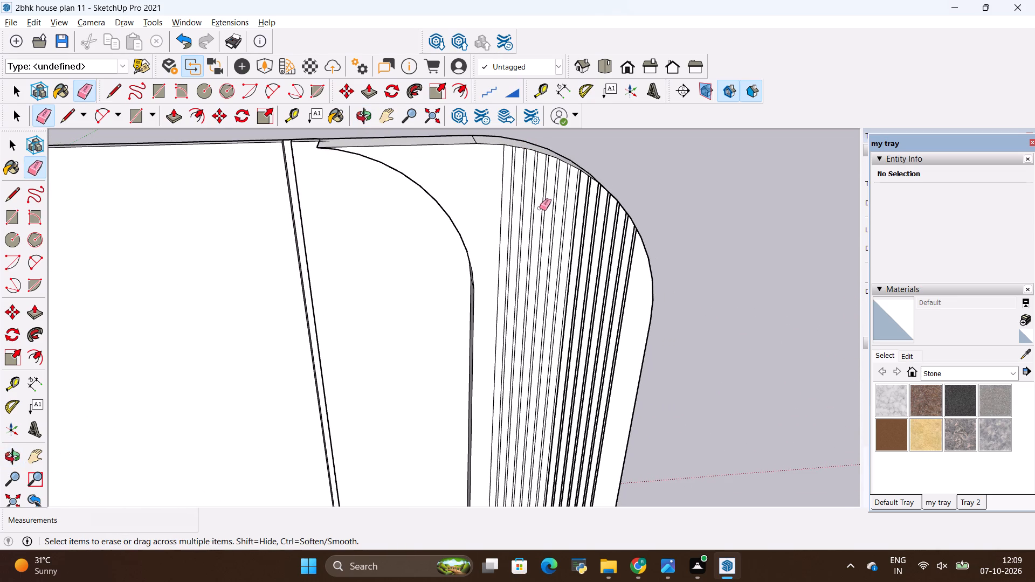
scroll(515, 195, "down", 3)
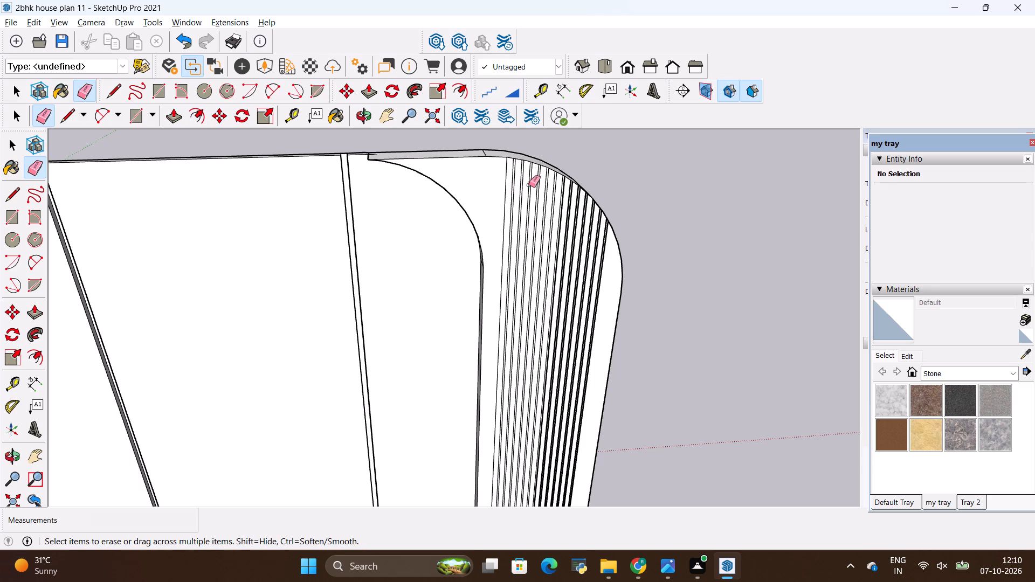
key("p")
scroll(509, 179, "up", 6)
left_click(510, 174)
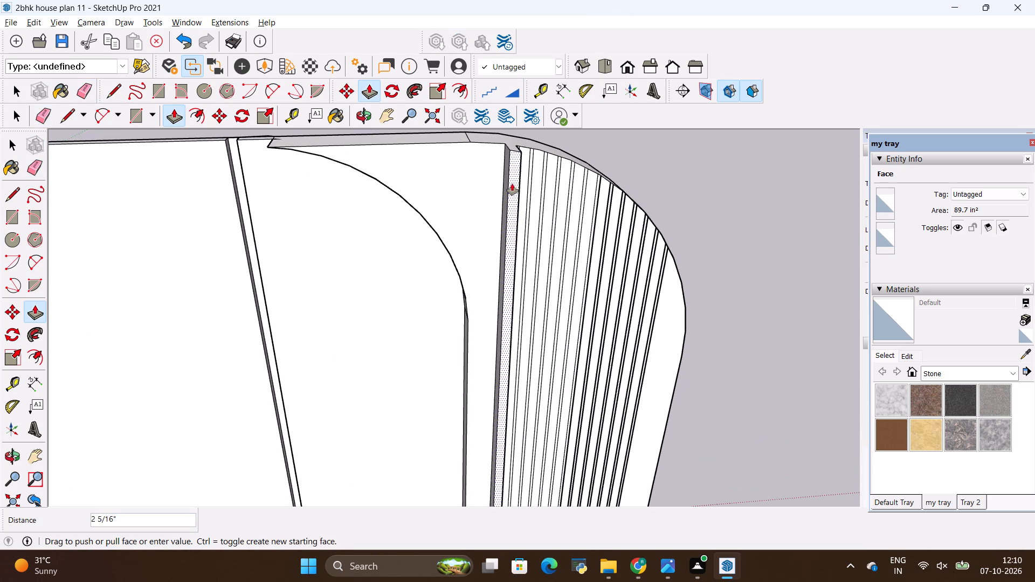
key("BackSpace")
key("1")
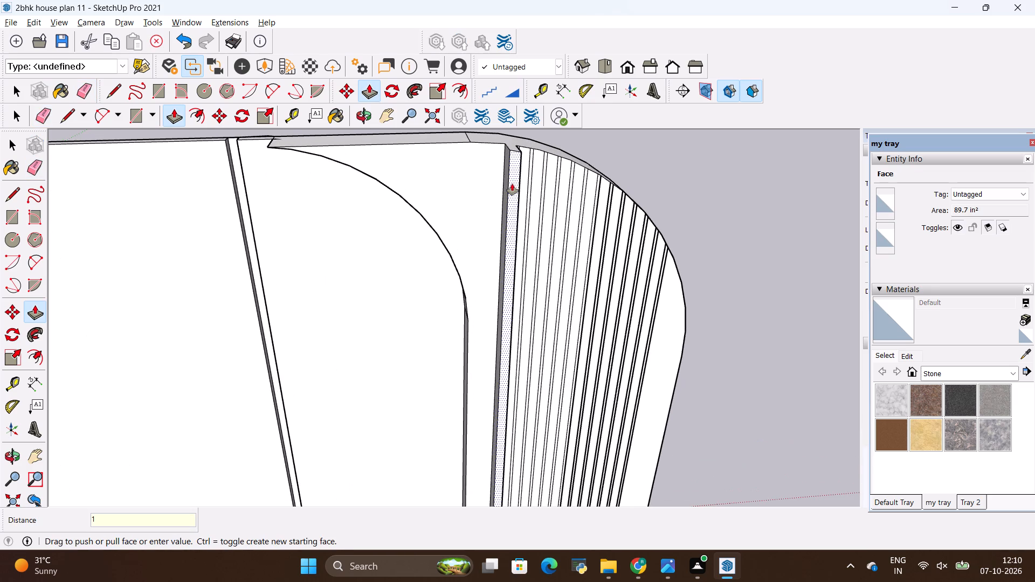
key("shift+quotedbl")
key("Return")
Repeat the 1" Push/Pull on the next six wide fluting strips, leaving the narrow grooves between them recessed.
scroll(512, 184, "up", 5)
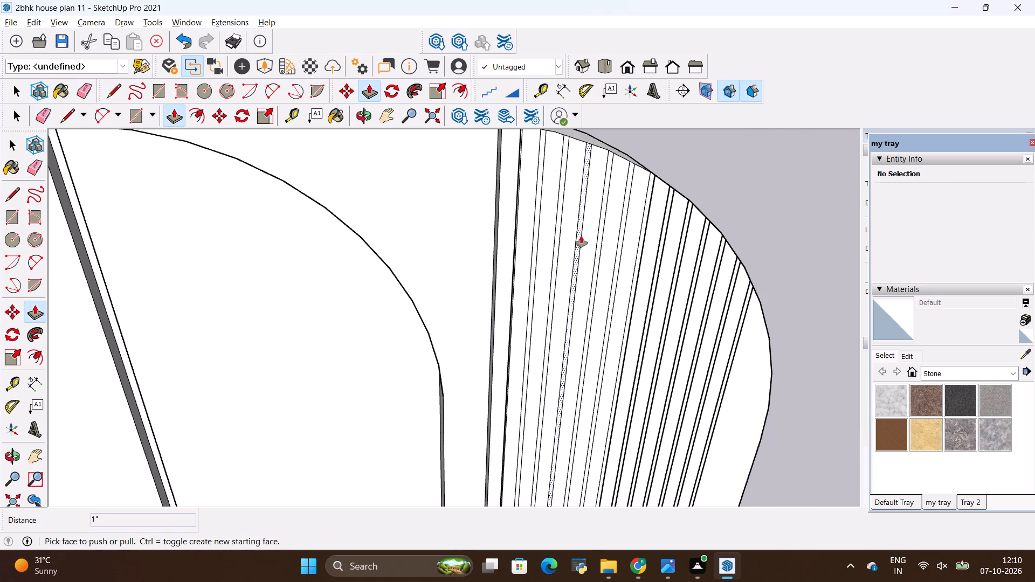
middle_click_drag(582, 238, 540, 240)
scroll(536, 162, "up", 4)
double_click(535, 162)
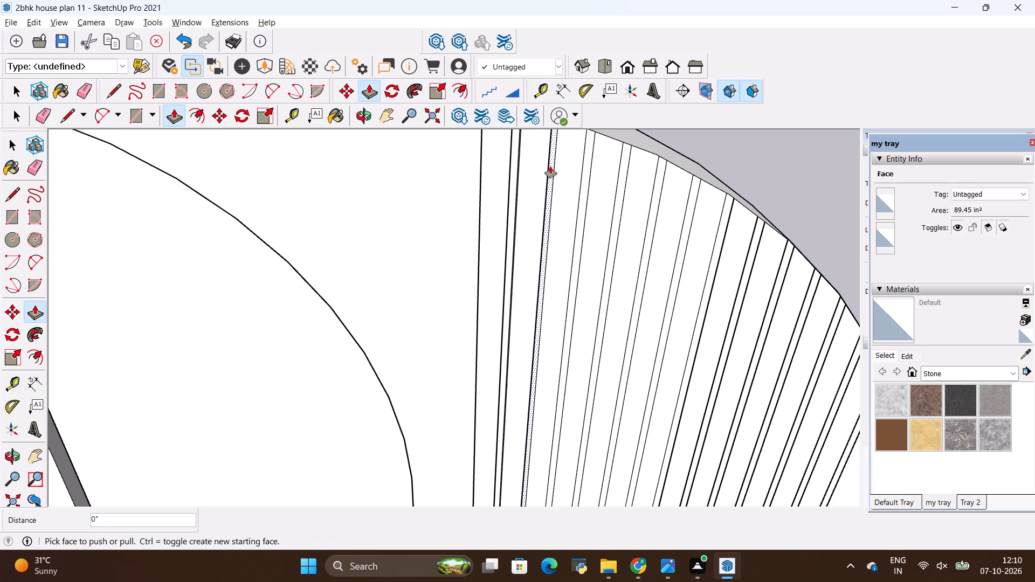
double_click(562, 168)
double_click(593, 200)
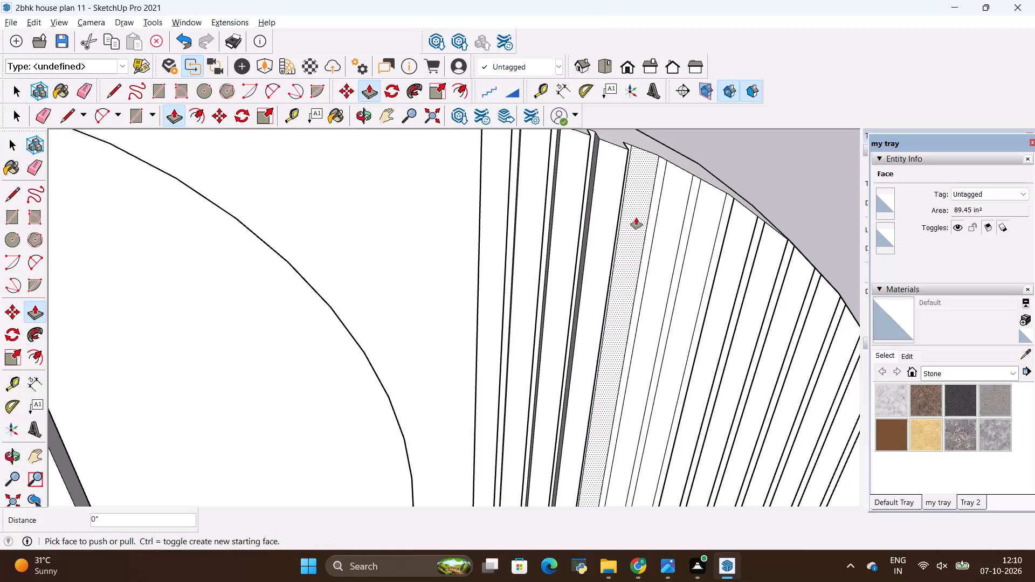
double_click(636, 218)
double_click(660, 237)
double_click(694, 253)
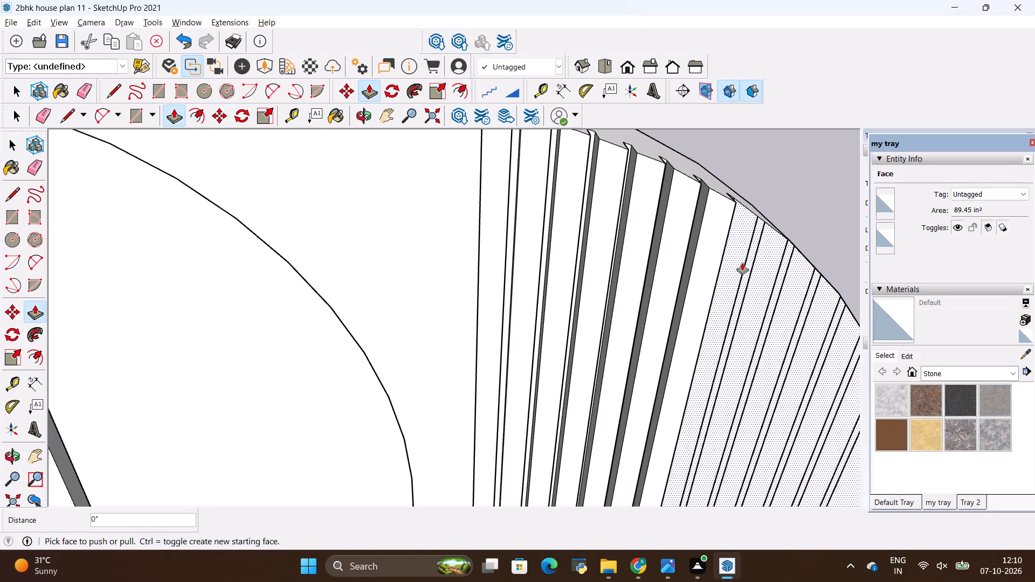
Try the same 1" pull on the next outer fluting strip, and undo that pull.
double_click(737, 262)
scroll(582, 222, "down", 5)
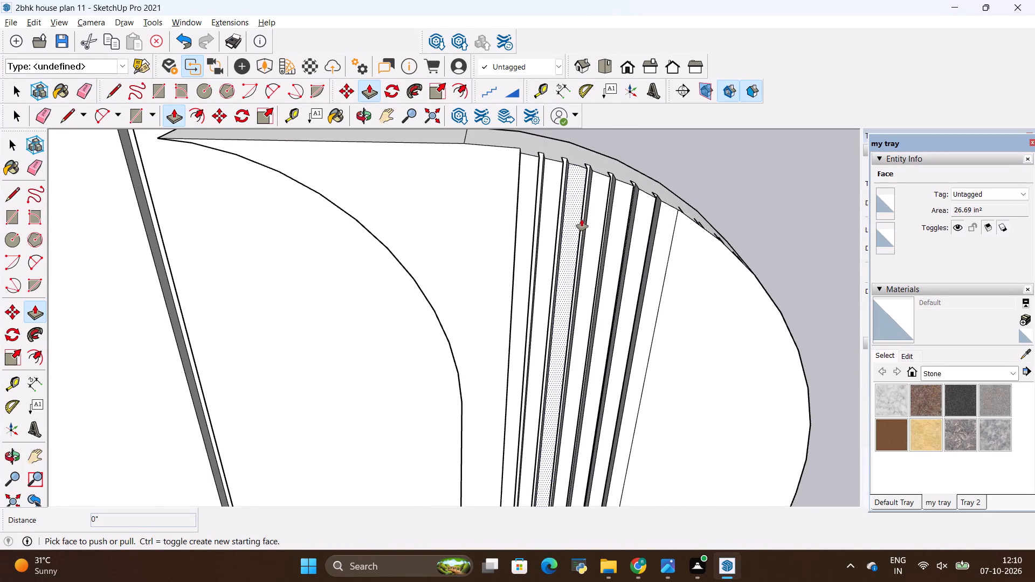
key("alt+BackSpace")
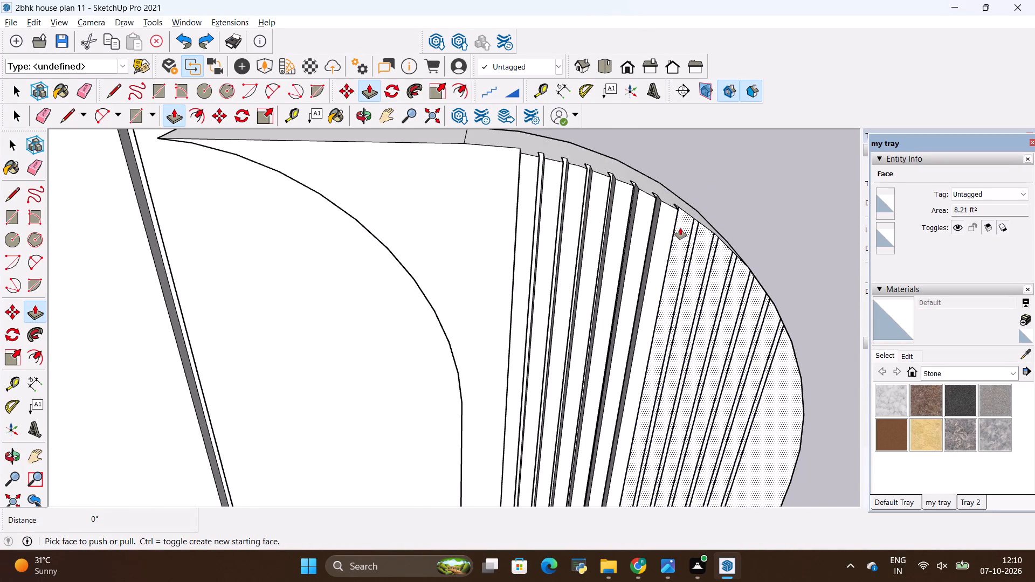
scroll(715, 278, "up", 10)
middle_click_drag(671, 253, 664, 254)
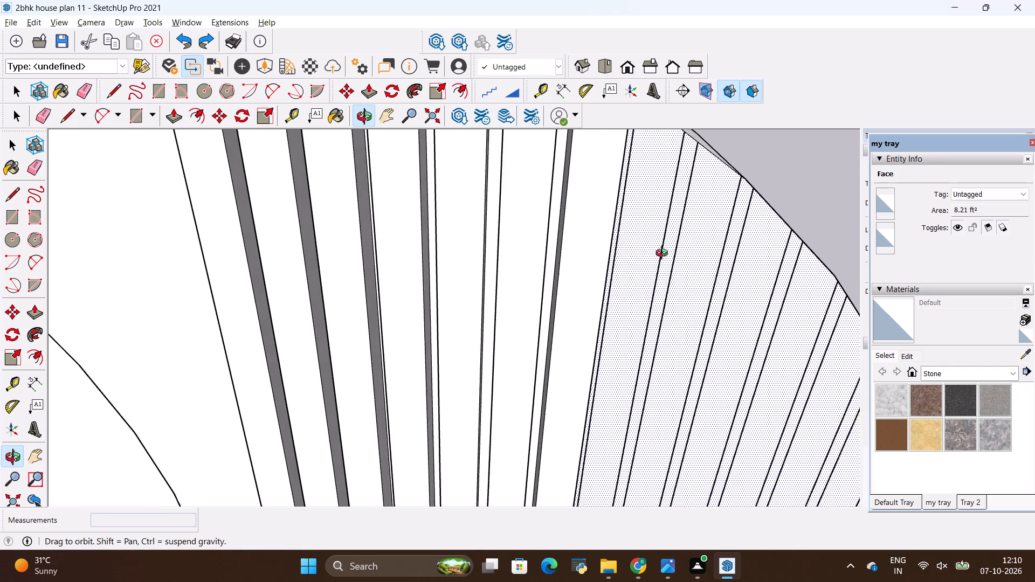
Draw a line about 7 13/16" long along the base of the unraised fluting strips to the outermost groove edge, closing their faces.
middle_click_drag(664, 254, 628, 246)
scroll(653, 225, "up", 4)
scroll(673, 219, "down", 11)
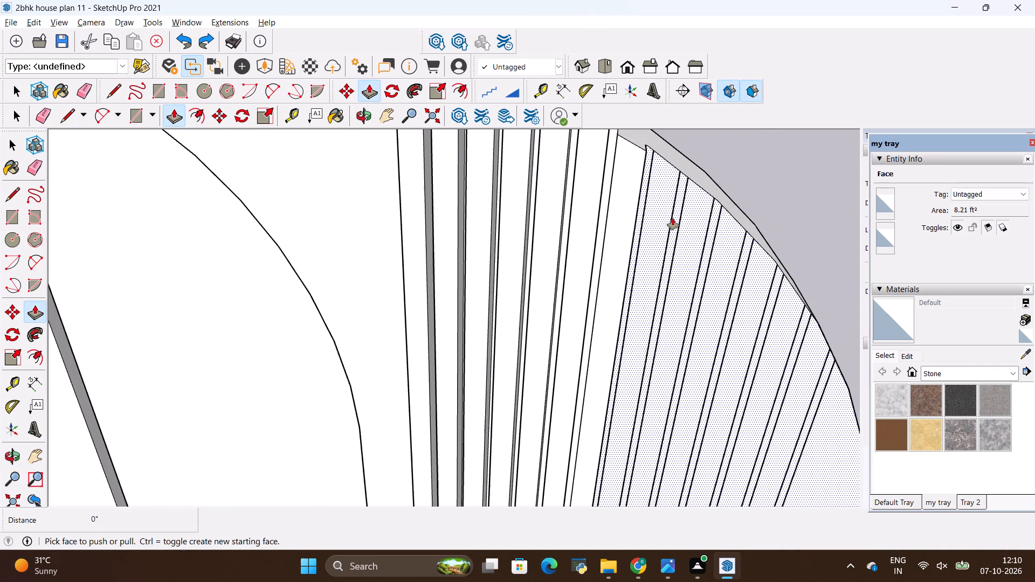
scroll(657, 160, "up", 5)
scroll(660, 194, "down", 4)
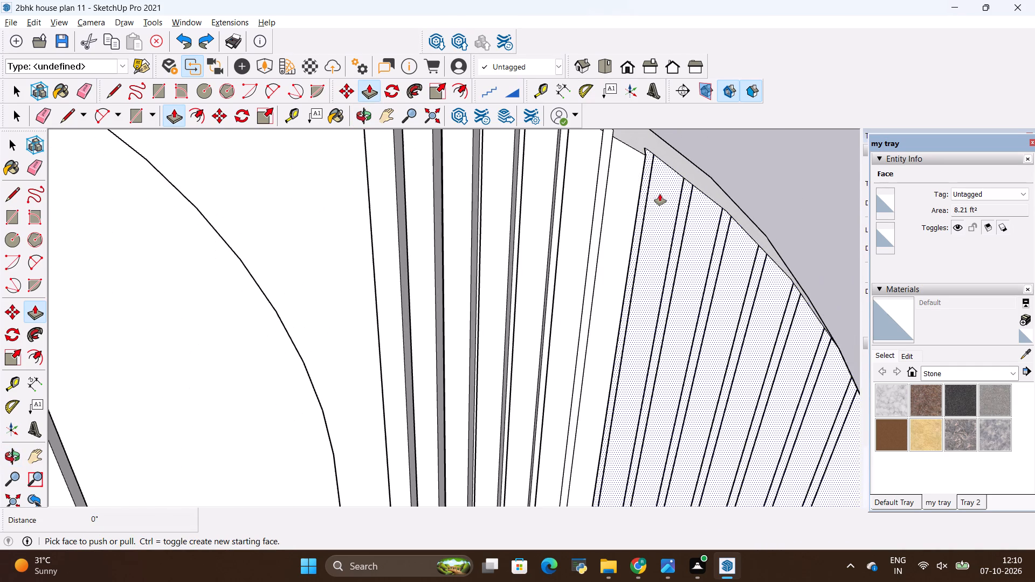
scroll(660, 192, "down", 18)
scroll(660, 190, "down", 6)
scroll(651, 469, "up", 2)
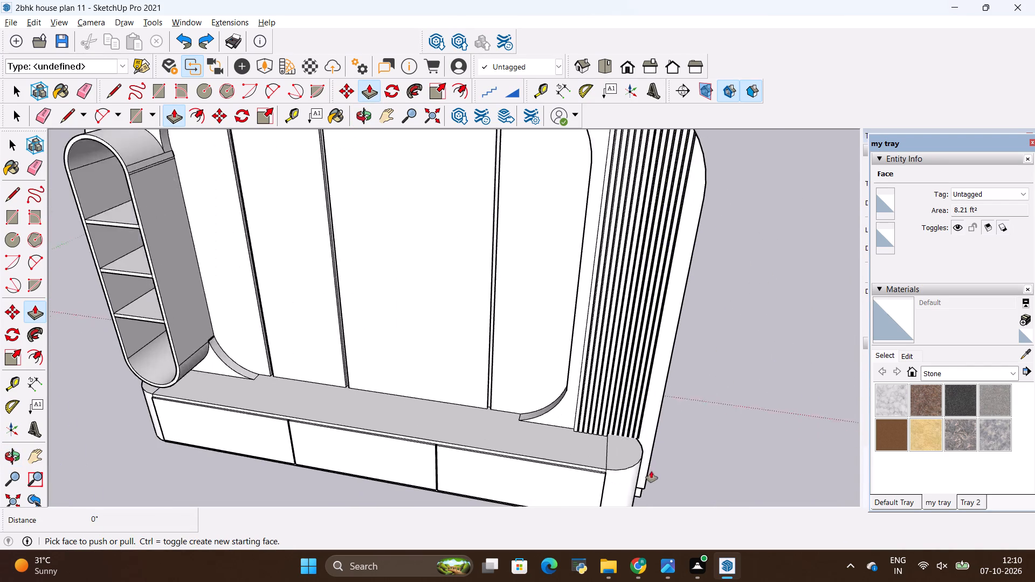
scroll(651, 471, "up", 20)
scroll(651, 471, "up", 4)
middle_click_drag(636, 433, 584, 395)
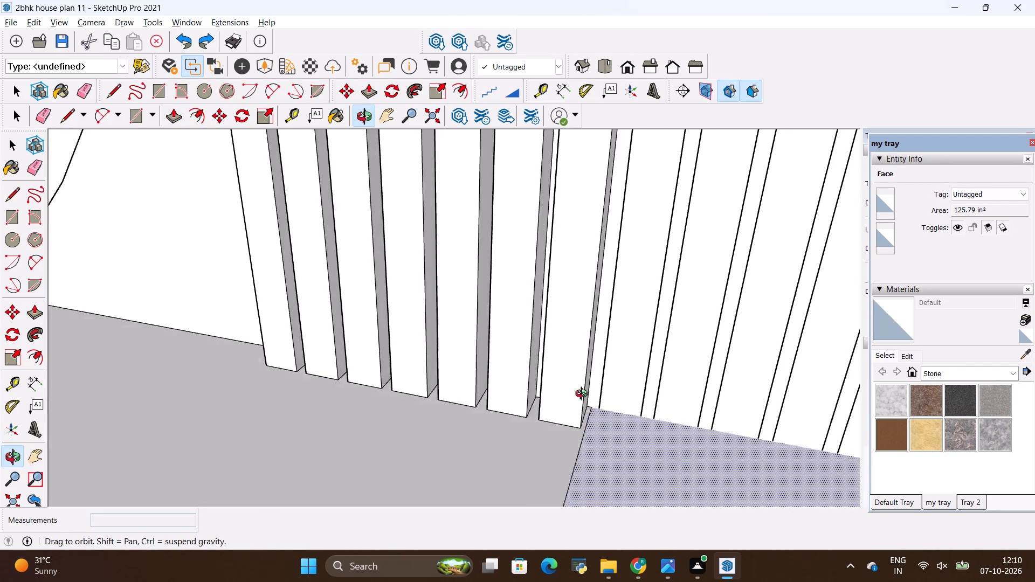
middle_click_drag(584, 395, 580, 350)
key("l")
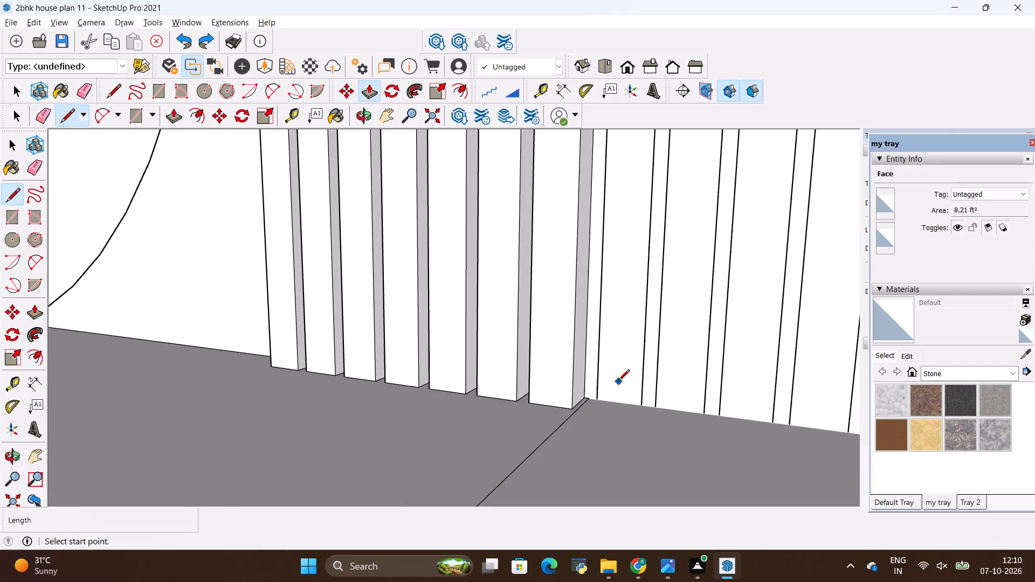
left_click(599, 396)
scroll(478, 356, "down", 5)
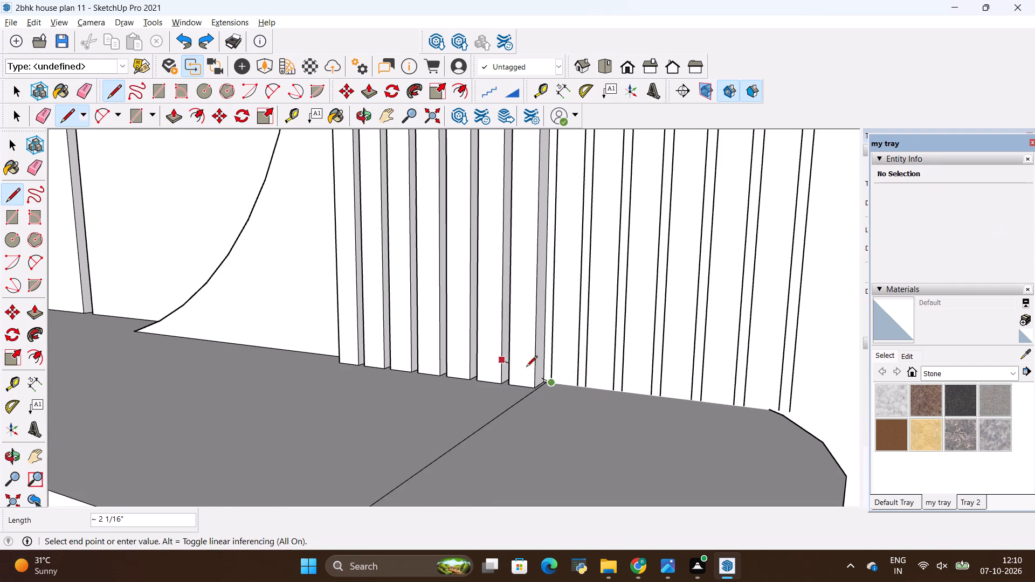
left_click(788, 405)
key("space")
left_click(566, 341)
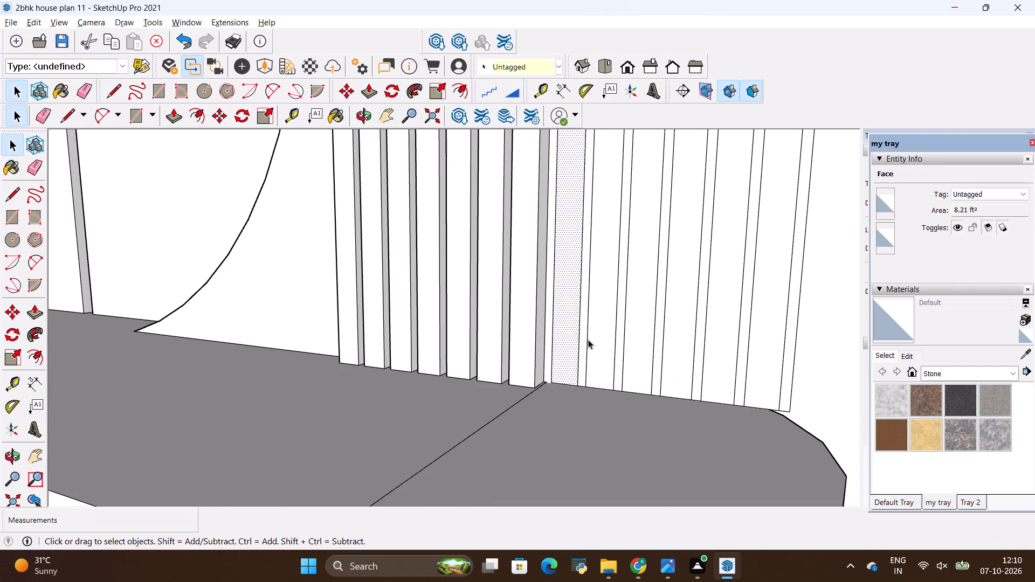
Pull the six remaining outer wide fluting strips outward by 1" with Push/Pull, leaving the narrow grooves recessed.
scroll(591, 345, "down", 20)
scroll(591, 345, "down", 4)
middle_click_drag(597, 326, 612, 400)
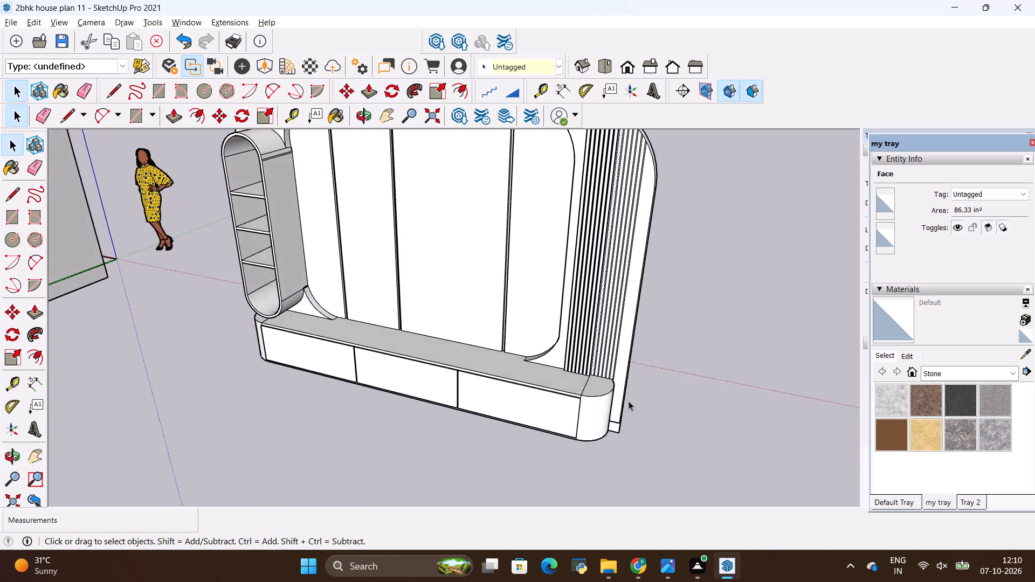
scroll(630, 400, "down", 6)
scroll(613, 240, "up", 15)
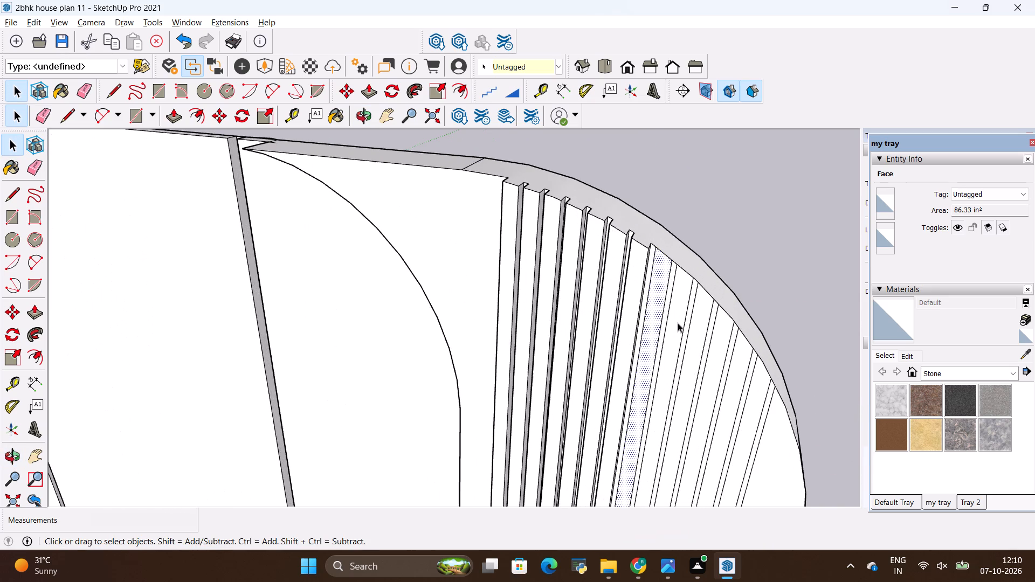
key("p")
scroll(667, 321, "up", 3)
left_click(650, 299)
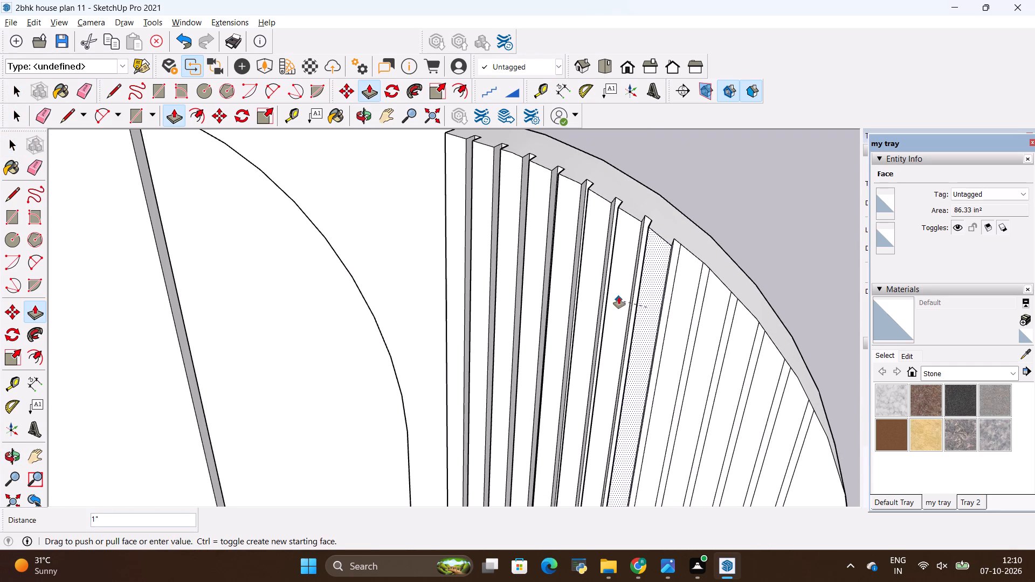
left_click(618, 288)
double_click(672, 316)
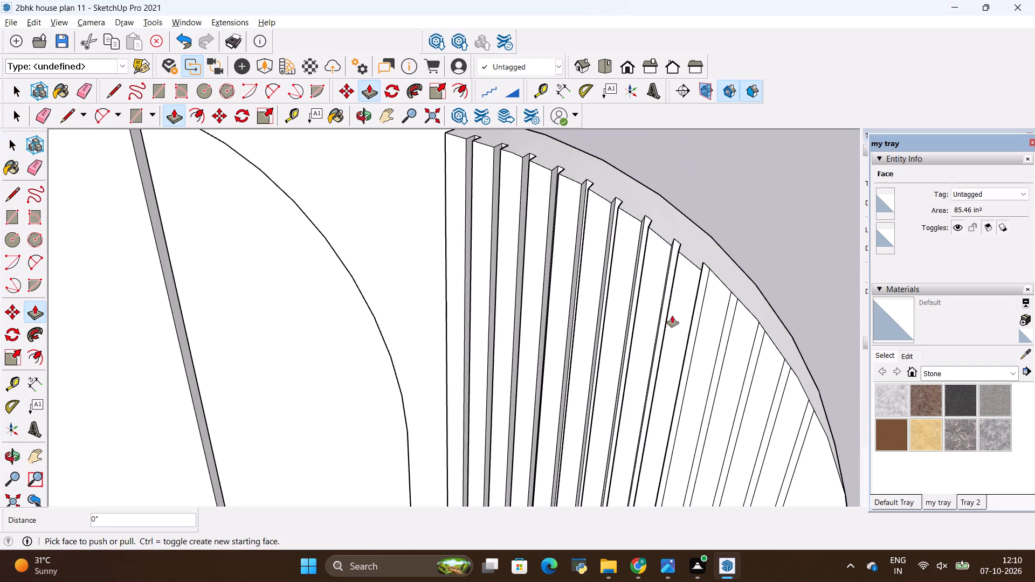
double_click(717, 329)
double_click(744, 343)
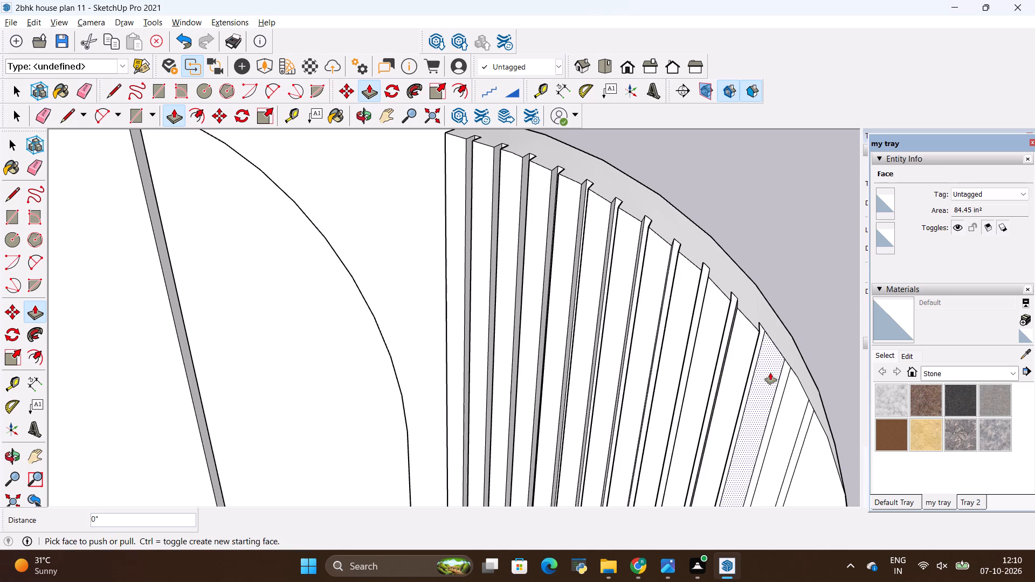
double_click(770, 373)
double_click(791, 401)
scroll(628, 280, "down", 6)
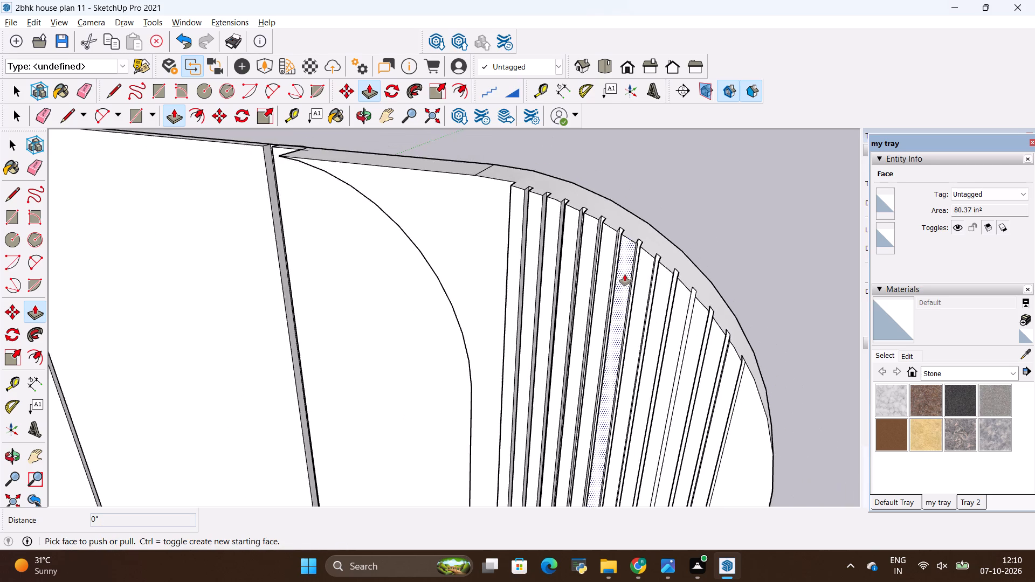
scroll(625, 274, "down", 4)
scroll(723, 256, "down", 10)
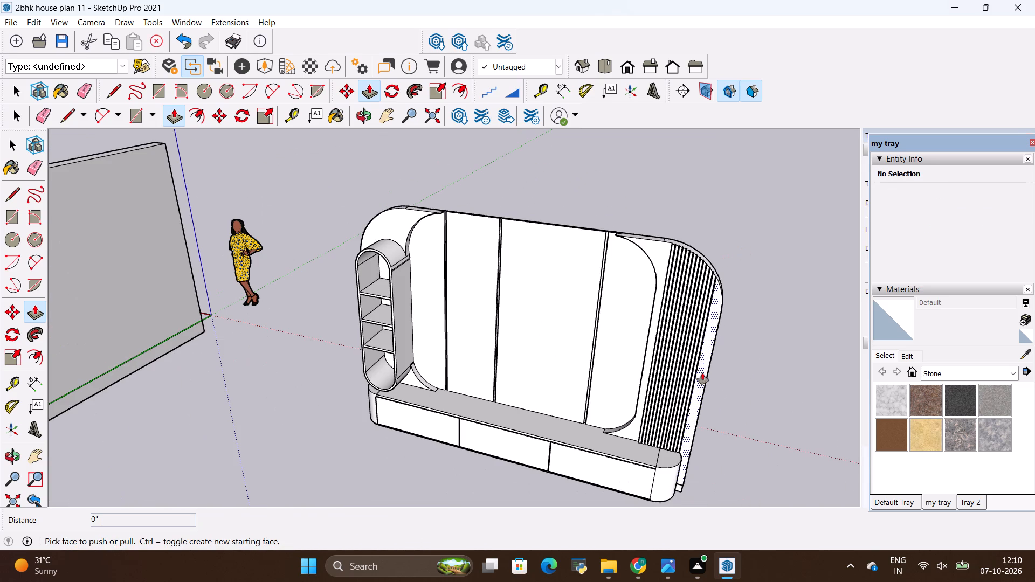
scroll(701, 363, "up", 7)
key("space")
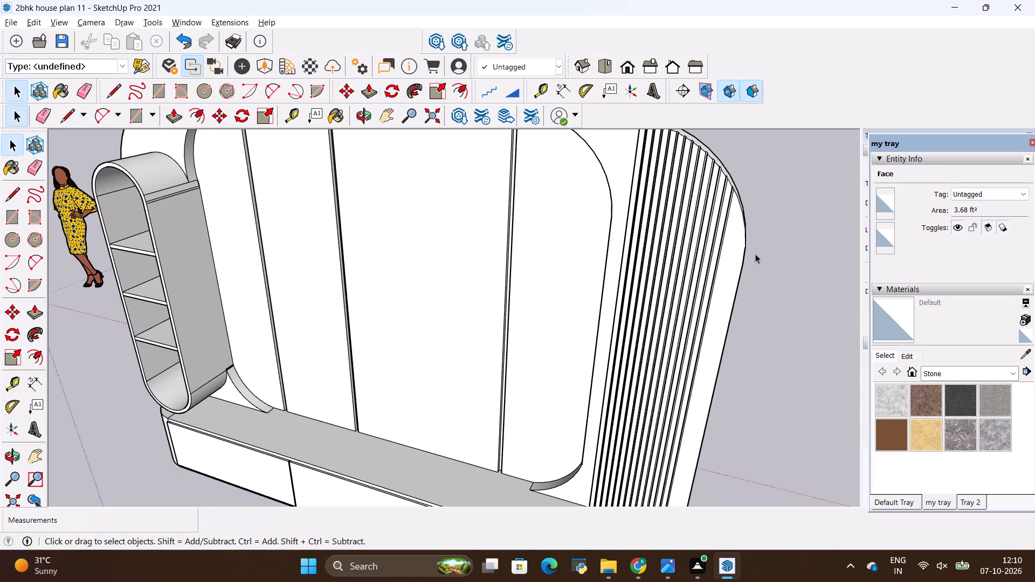
left_click(765, 247)
Copy the fluting's outermost vertical groove edge 1" outward onto the plain border of the back panel.
scroll(429, 255, "down", 8)
middle_click_drag(429, 315, 582, 306)
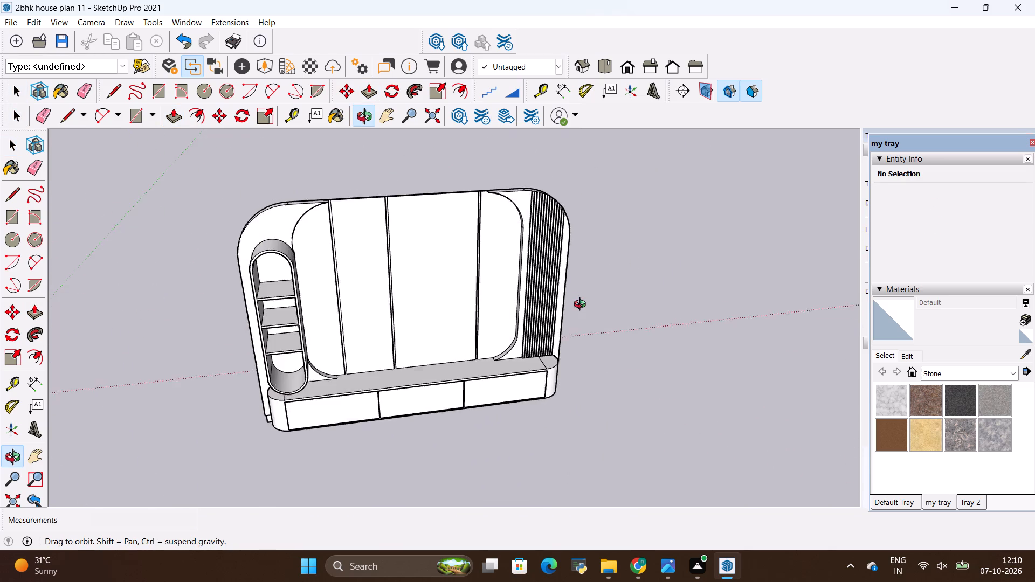
middle_click_drag(582, 306, 538, 240)
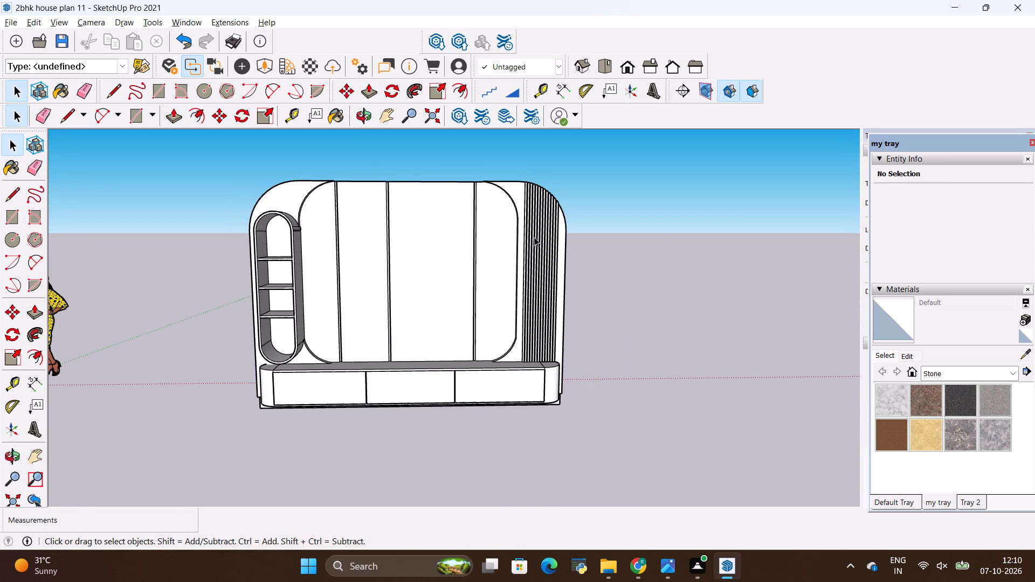
scroll(563, 233, "up", 10)
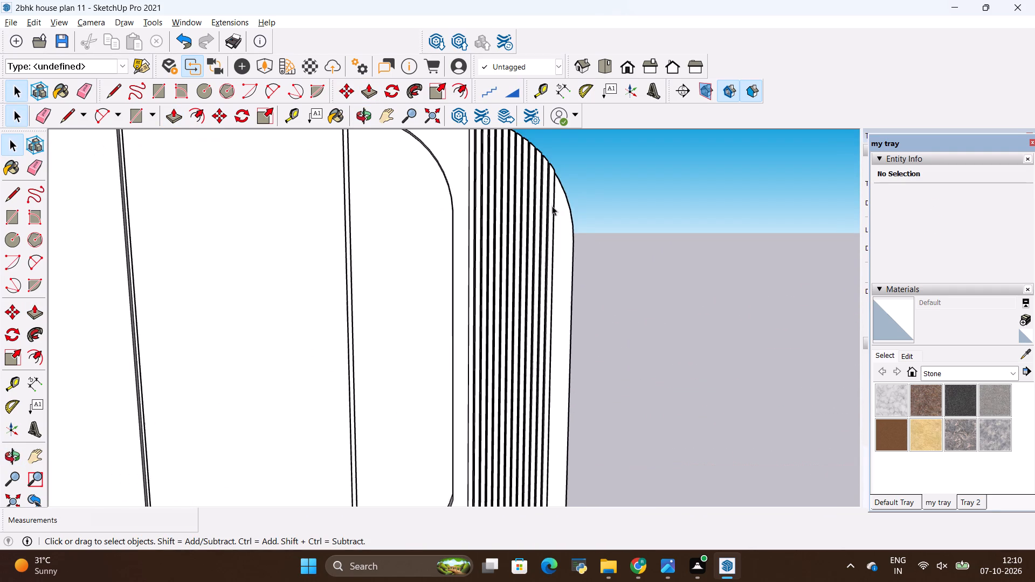
scroll(552, 206, "up", 7)
middle_click_drag(564, 218, 488, 274)
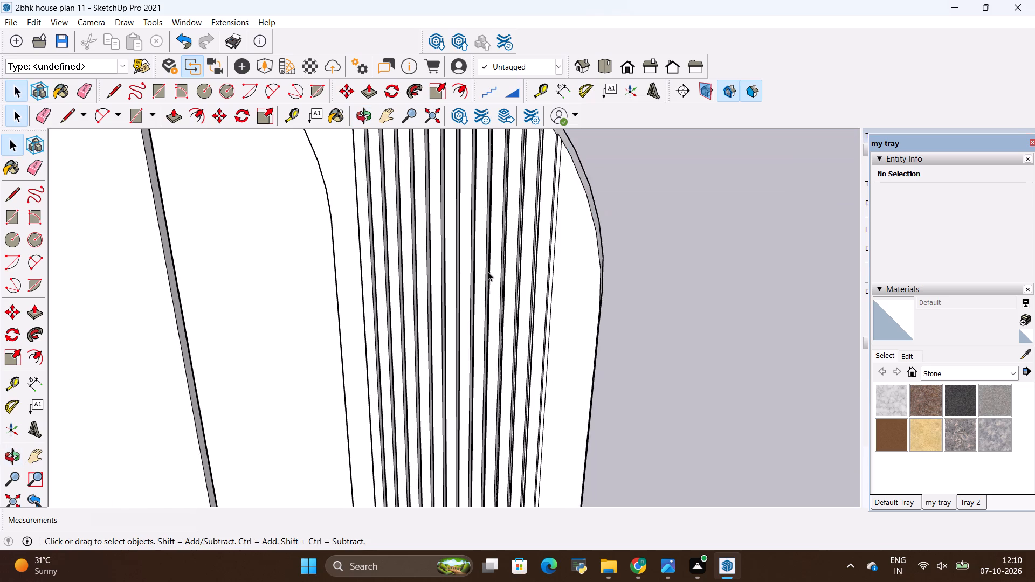
scroll(488, 271, "down", 6)
scroll(530, 224, "up", 10)
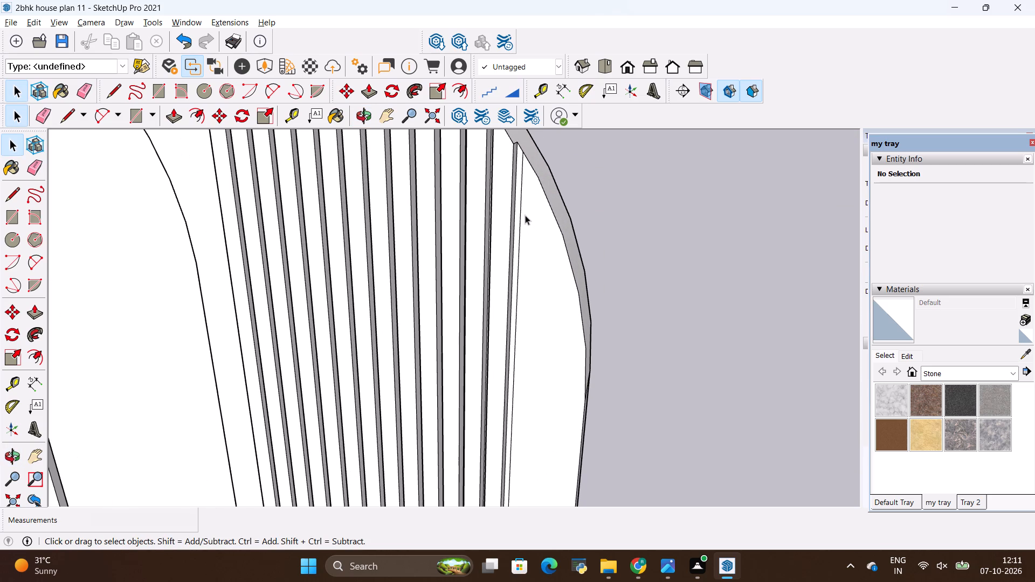
left_click(522, 216)
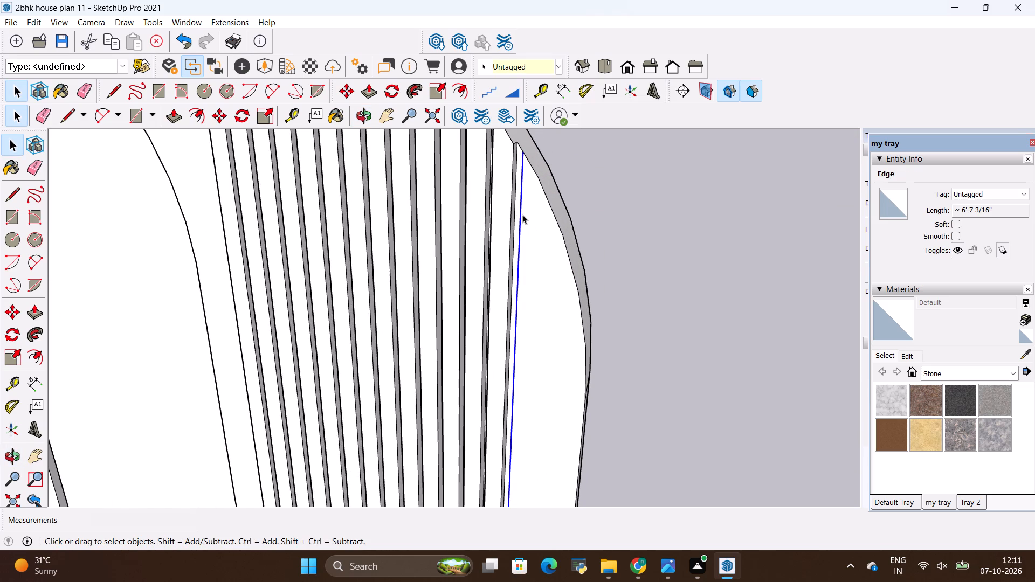
key("m")
left_click(521, 224)
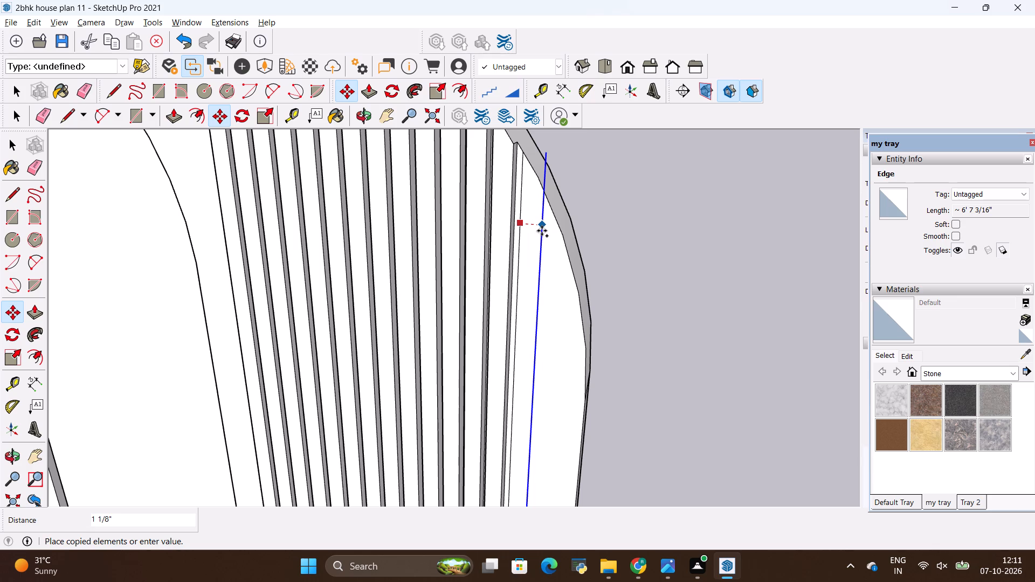
key("BackSpace")
key("2")
key("BackSpace")
type("1\"")
key("Return")
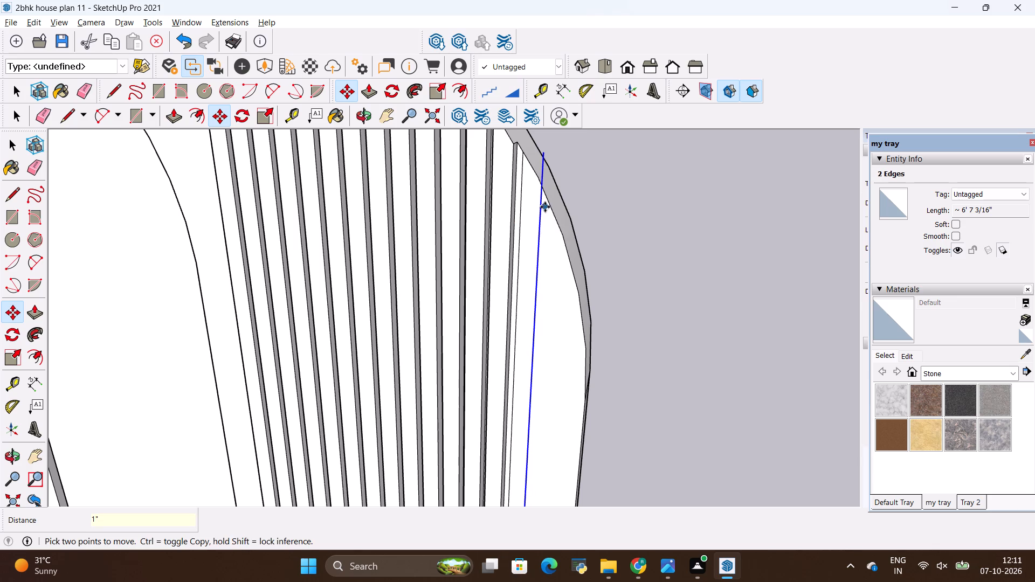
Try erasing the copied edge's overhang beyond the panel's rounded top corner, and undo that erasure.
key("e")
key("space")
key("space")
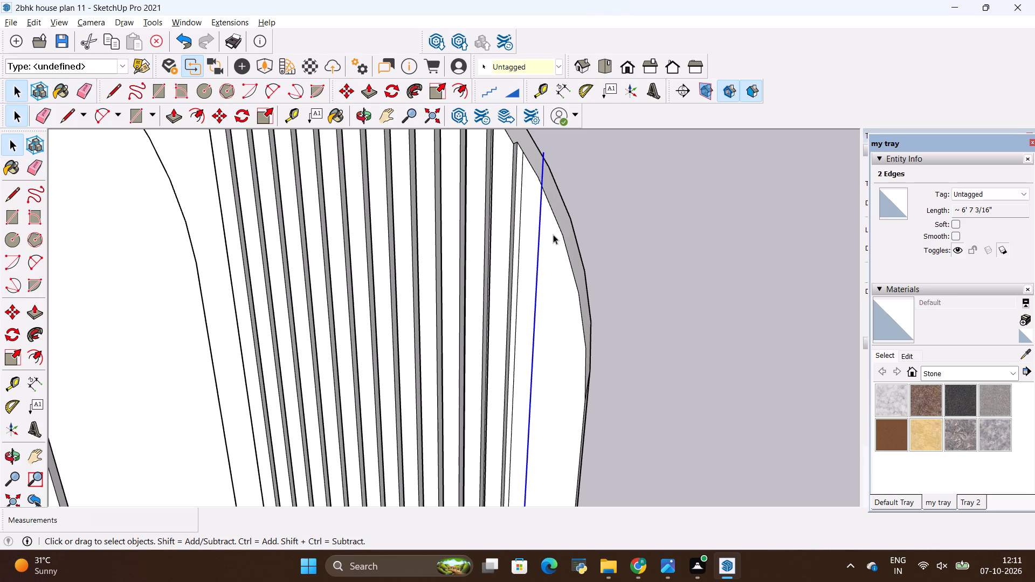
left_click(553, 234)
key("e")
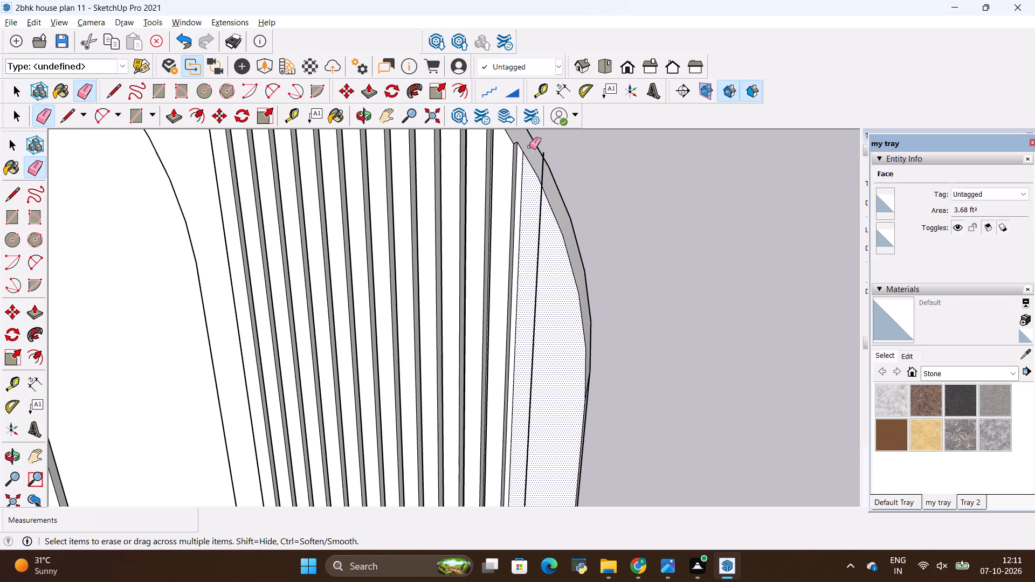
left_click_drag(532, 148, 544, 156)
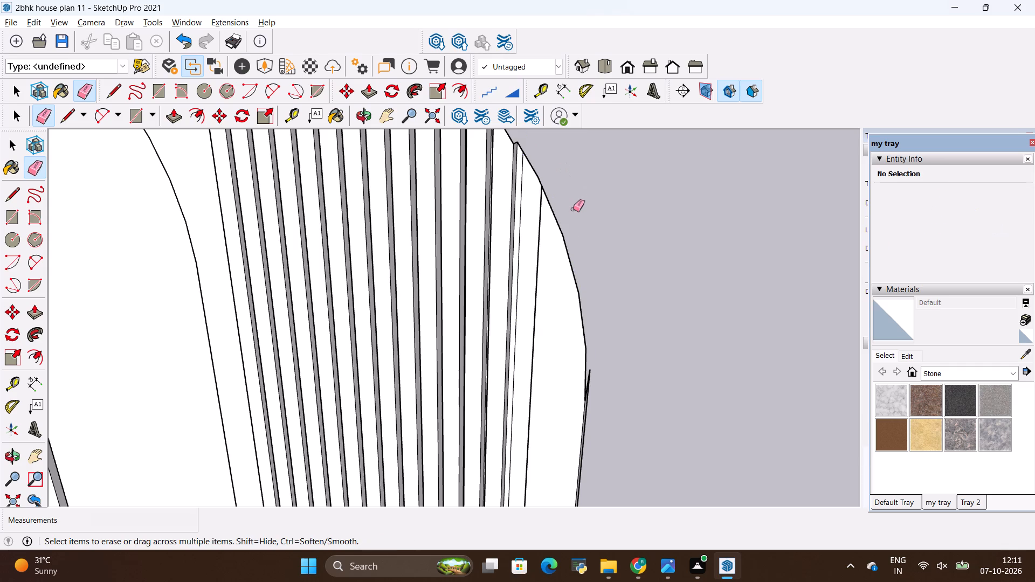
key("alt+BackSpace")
Erase only the overhanging top piece of the copied edge beyond the panel's rounded corner.
middle_click_drag(529, 277, 598, 245)
scroll(552, 151, "up", 3)
scroll(539, 160, "down", 2)
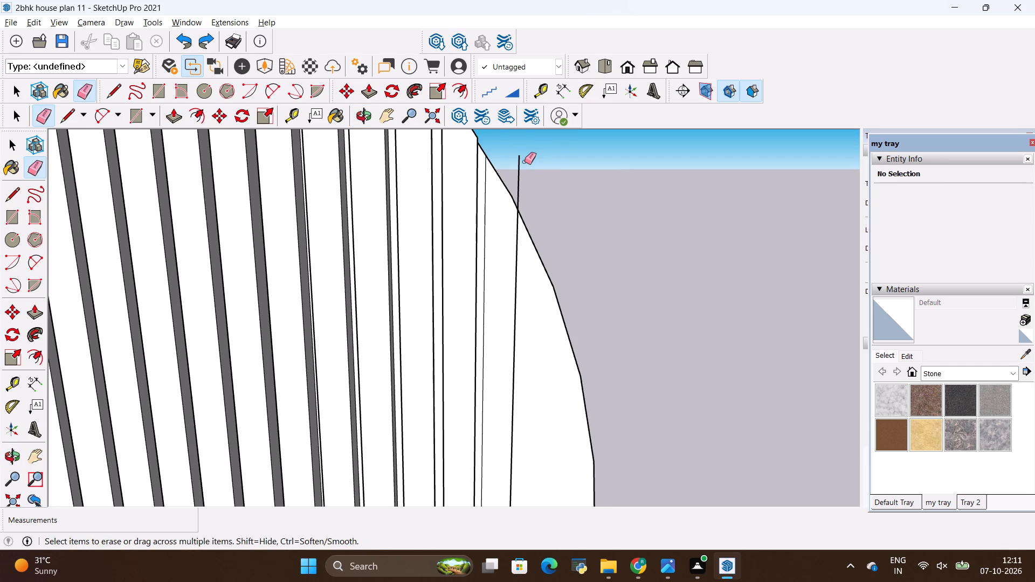
key("e")
left_click_drag(509, 160, 522, 165)
scroll(556, 225, "down", 5)
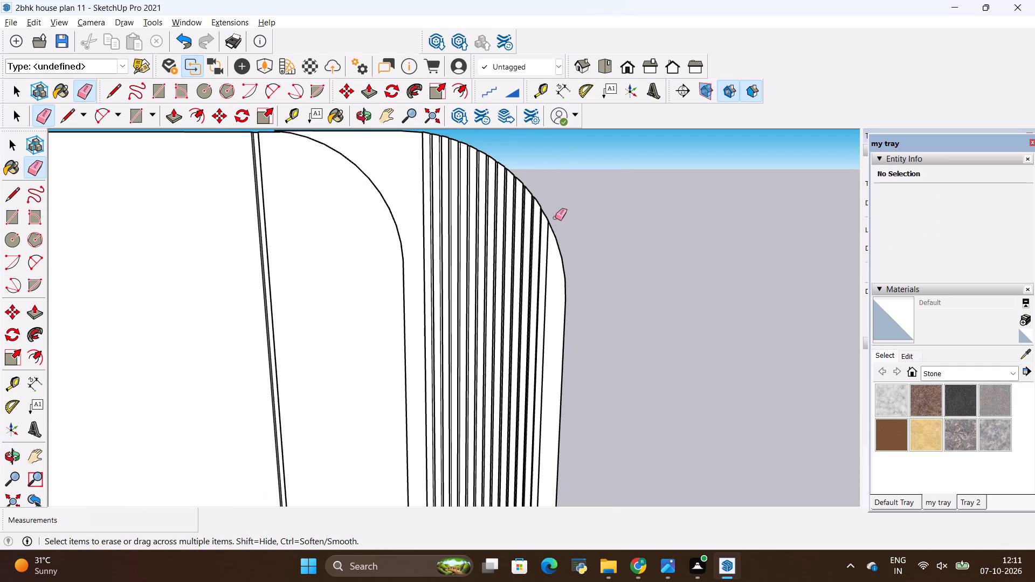
Draw a horizontal line about 4" long from the outermost groove's bottom corner to the back panel's outer edge.
middle_click_drag(553, 260, 524, 255)
scroll(541, 253, "up", 8)
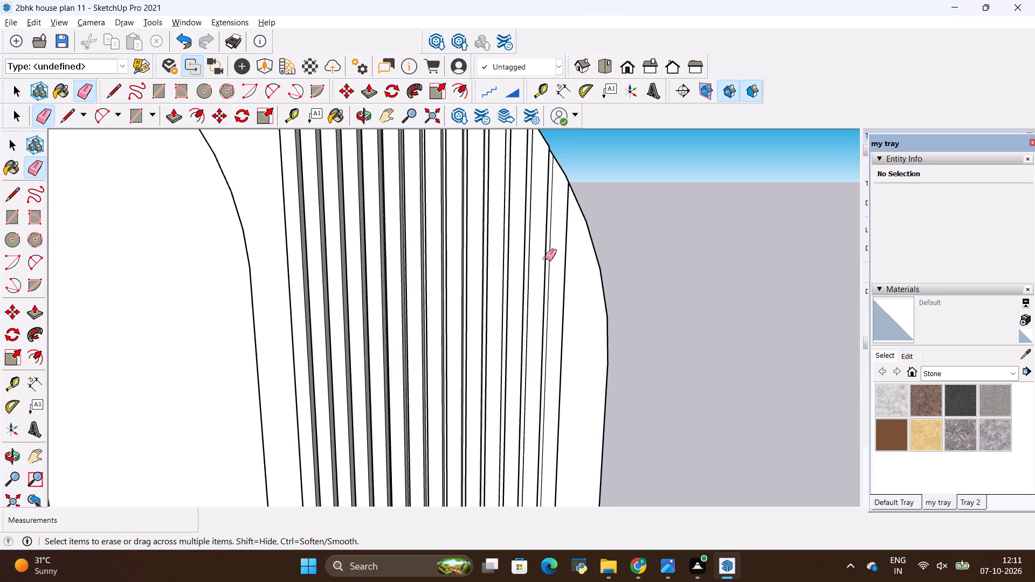
scroll(560, 285, "up", 1)
middle_click_drag(560, 286, 520, 289)
scroll(541, 183, "up", 2)
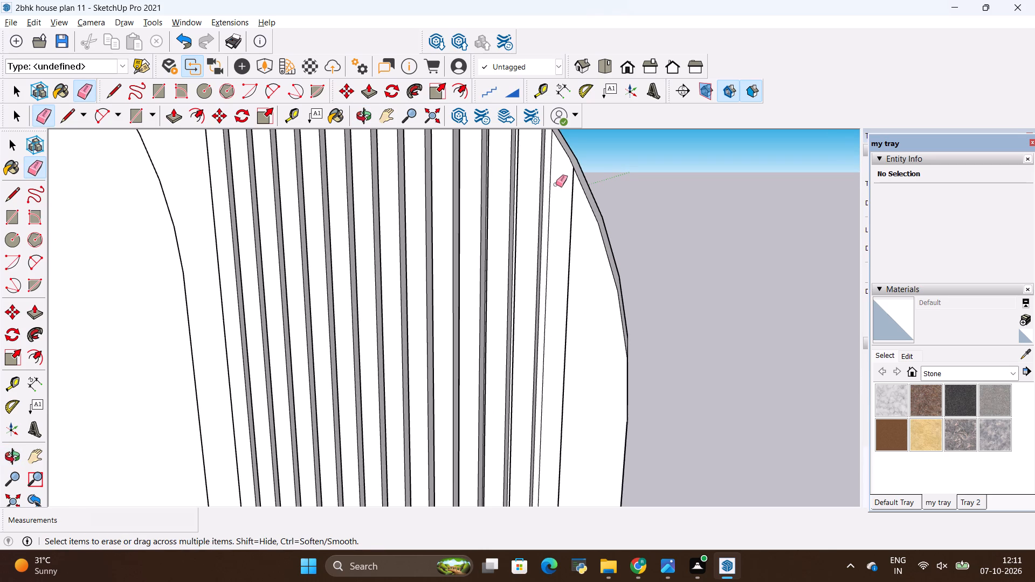
key("space")
left_click(557, 189)
scroll(558, 184, "down", 2)
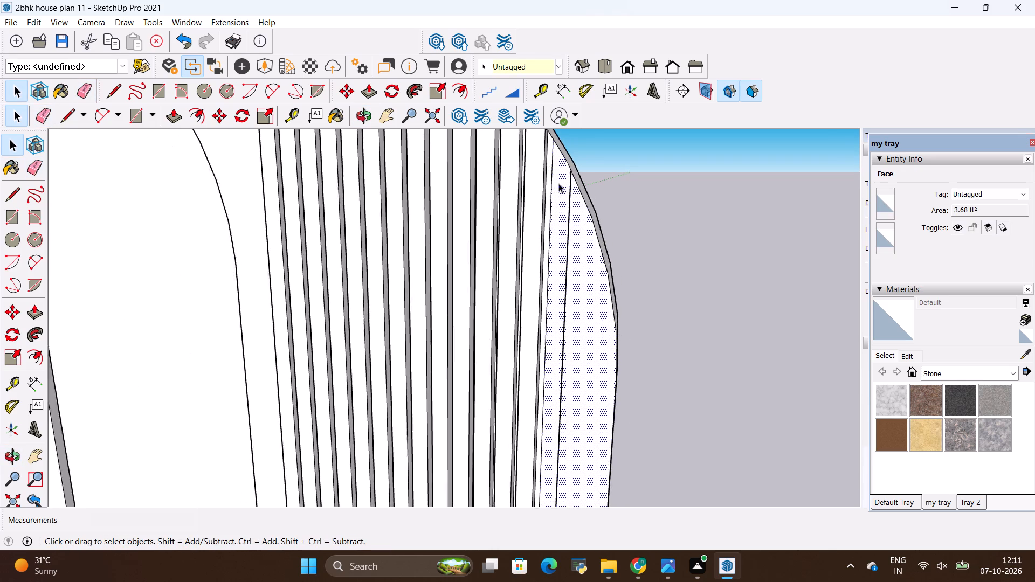
scroll(558, 183, "down", 19)
scroll(570, 529, "up", 2)
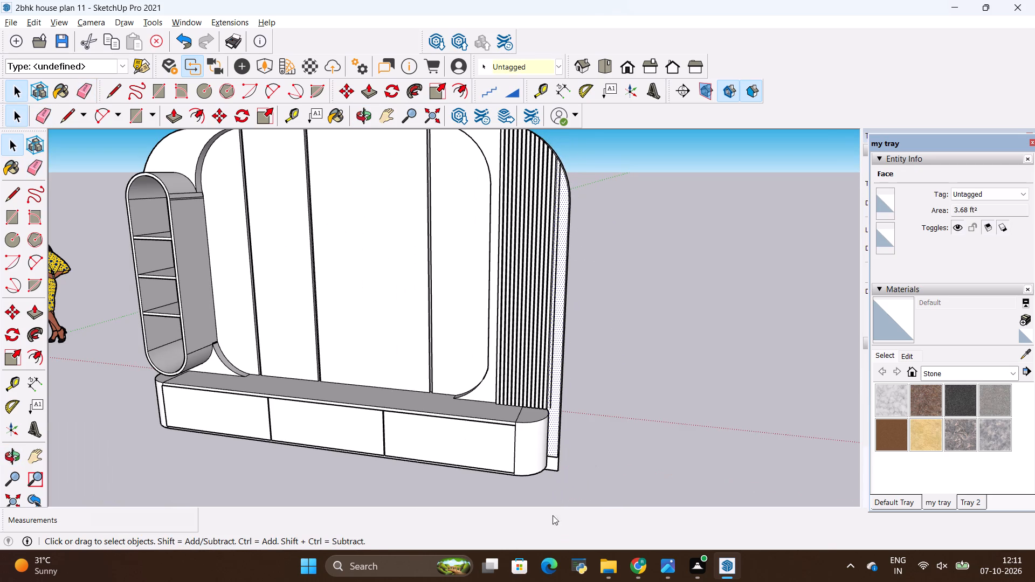
scroll(529, 422, "up", 5)
scroll(547, 399, "up", 16)
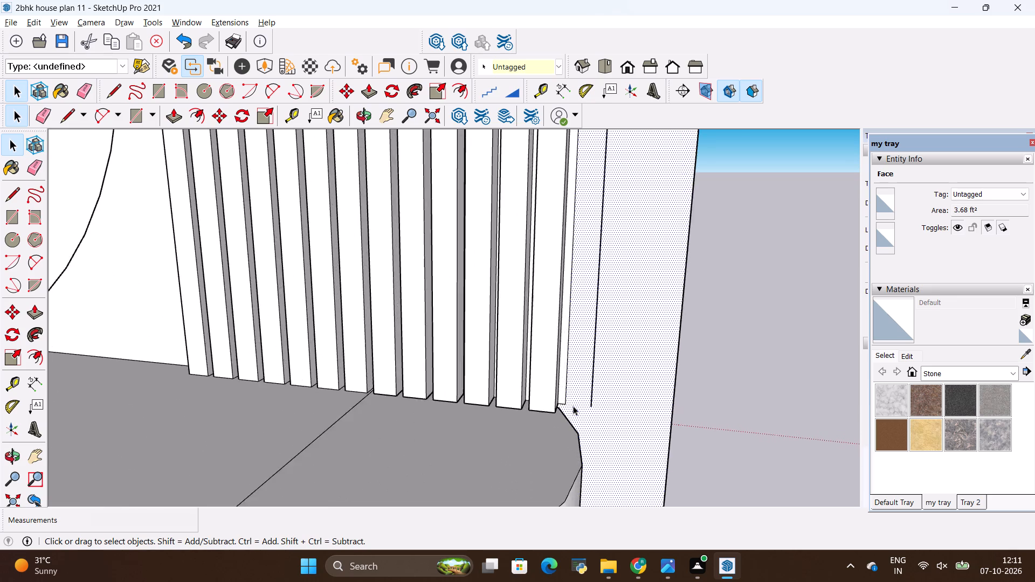
scroll(573, 406, "up", 6)
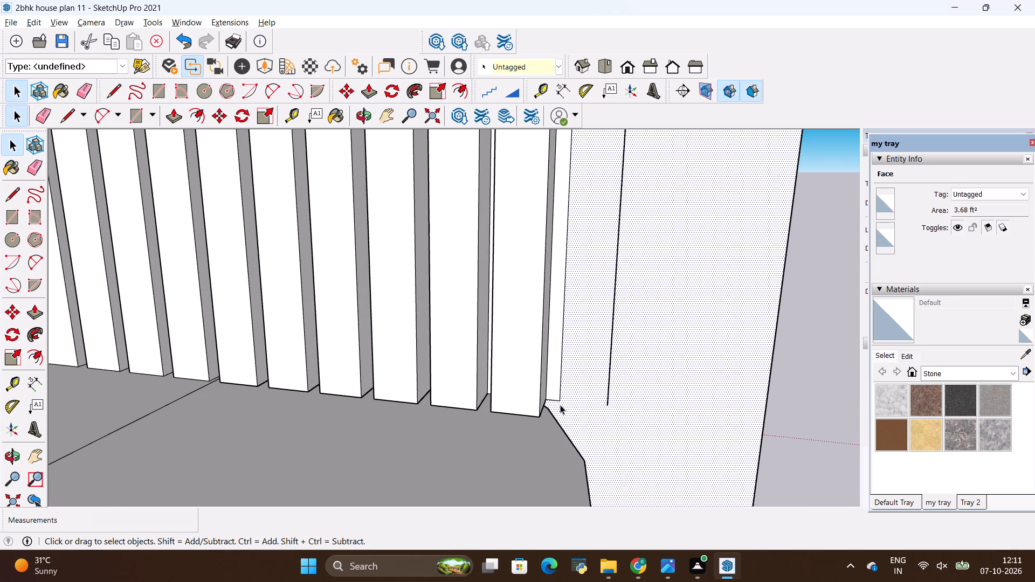
scroll(535, 347, "down", 10)
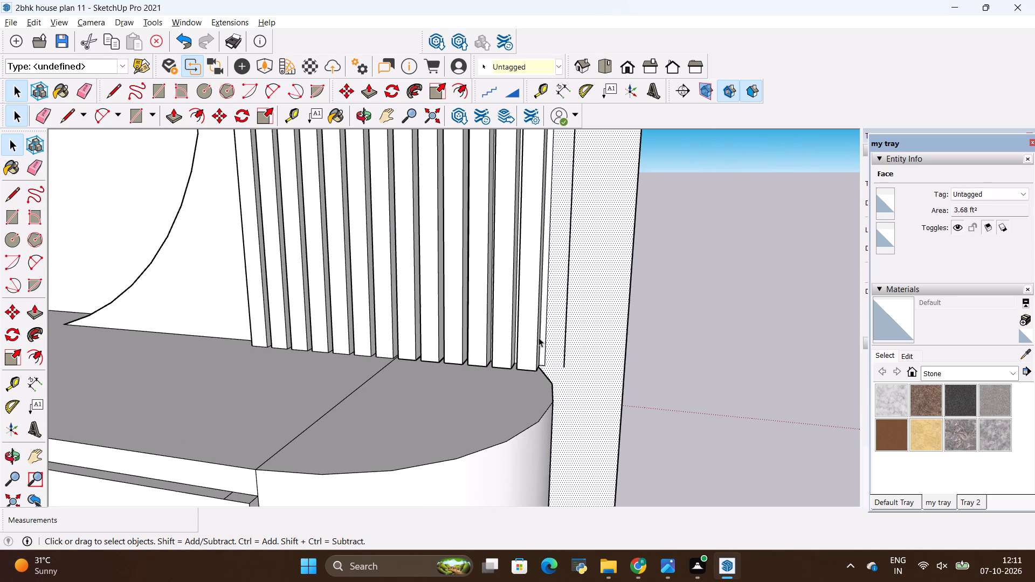
scroll(565, 373, "up", 4)
key("l")
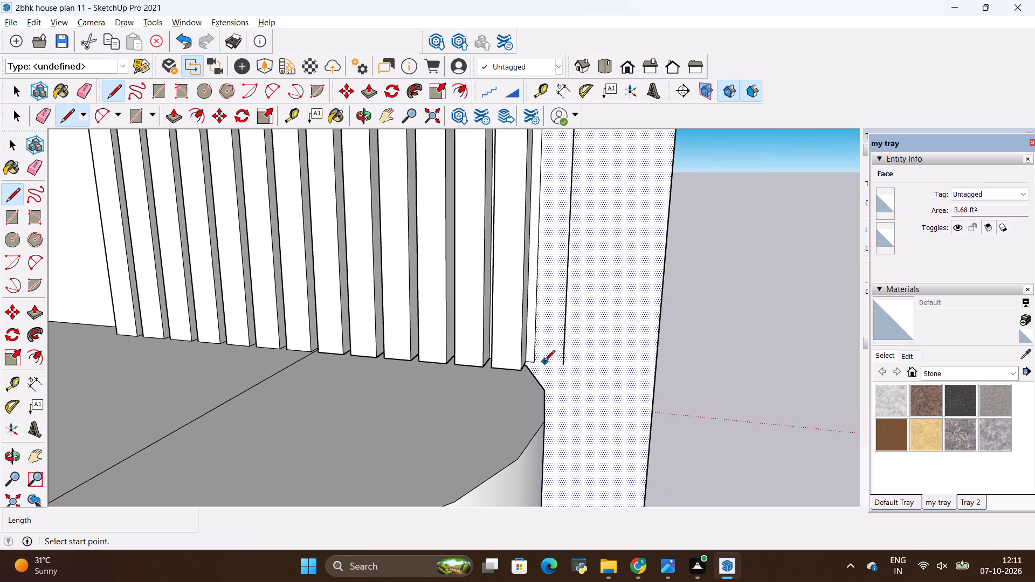
left_click(535, 362)
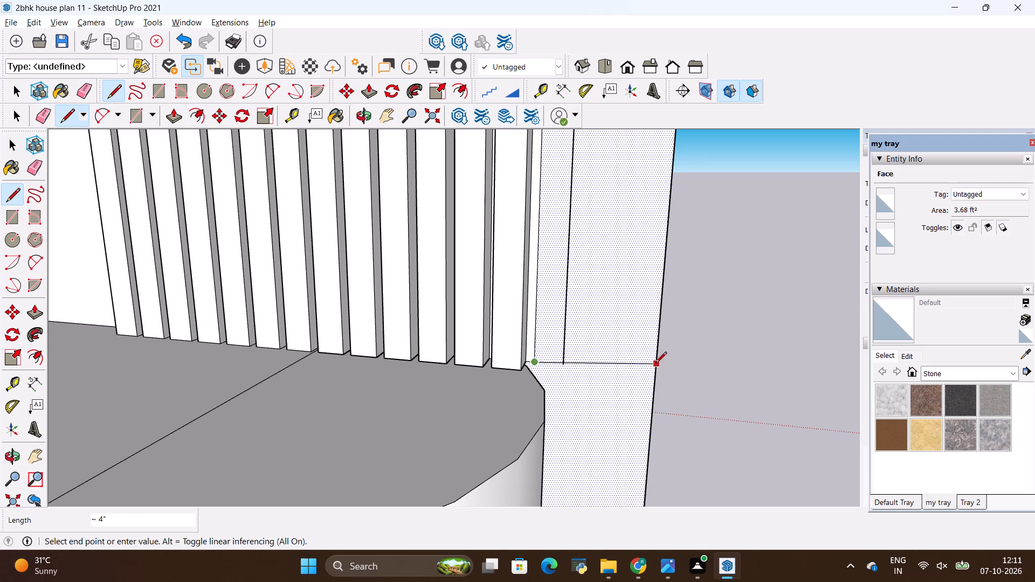
left_click(657, 375)
key("space")
Copy the newly enclosed narrow border strip outward twice, by 1 3/8" and then 1 5/16", leaving thin grooves between strips.
scroll(533, 366, "down", 5)
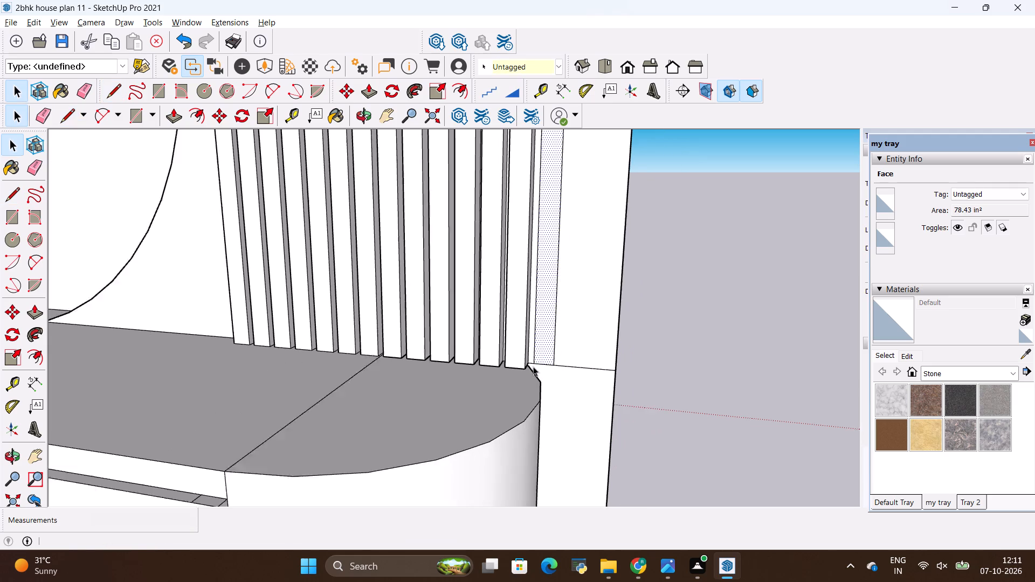
triple_click(541, 344)
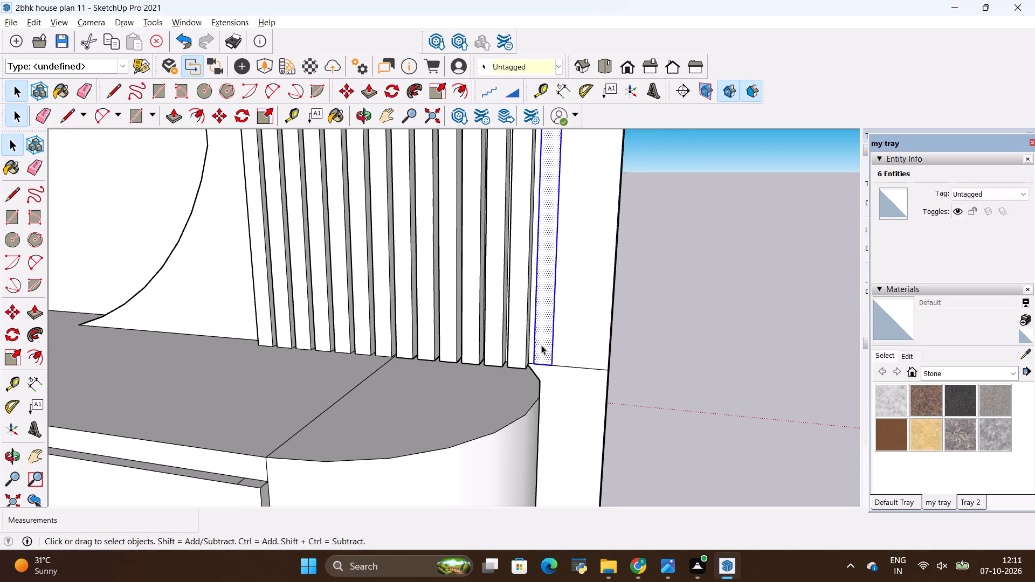
key("m")
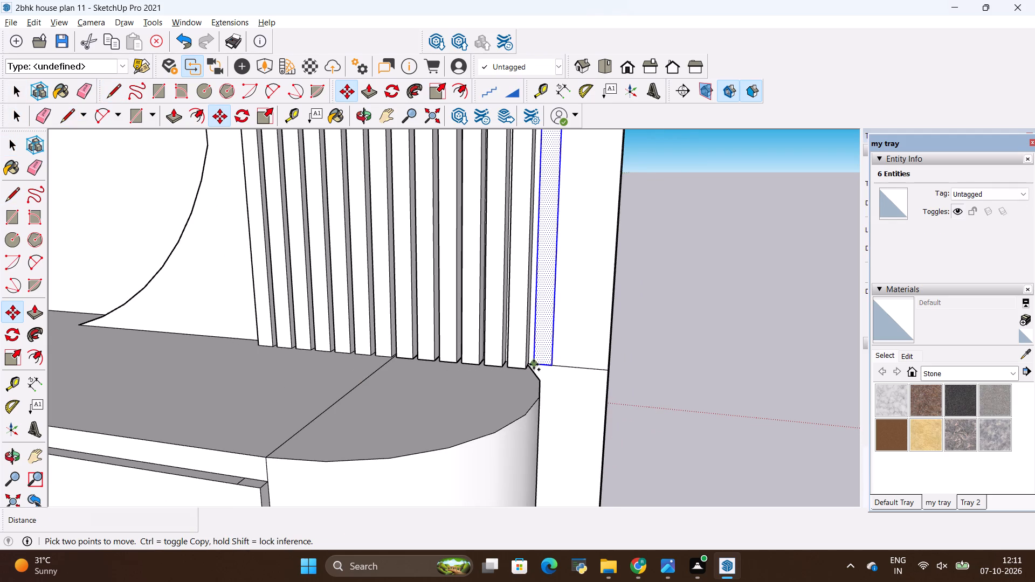
left_click(534, 364, "ctrl")
scroll(562, 369, "up", 6)
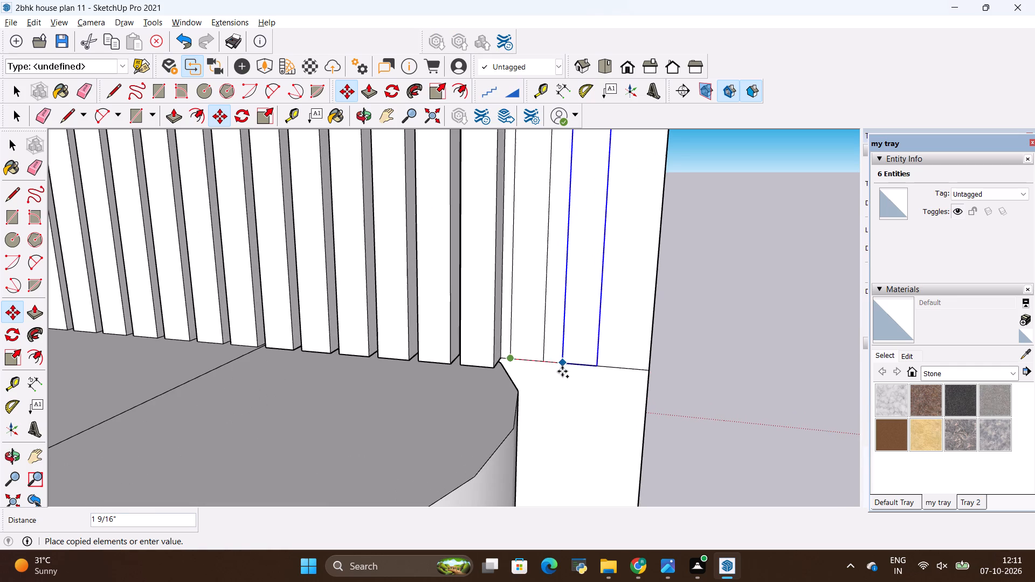
left_click(556, 365)
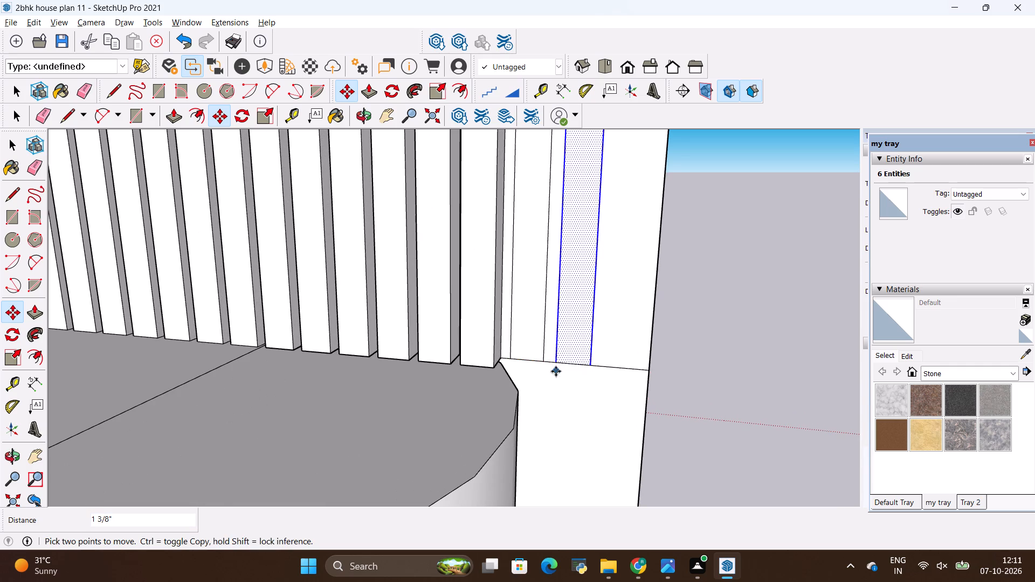
left_click(556, 363, "ctrl")
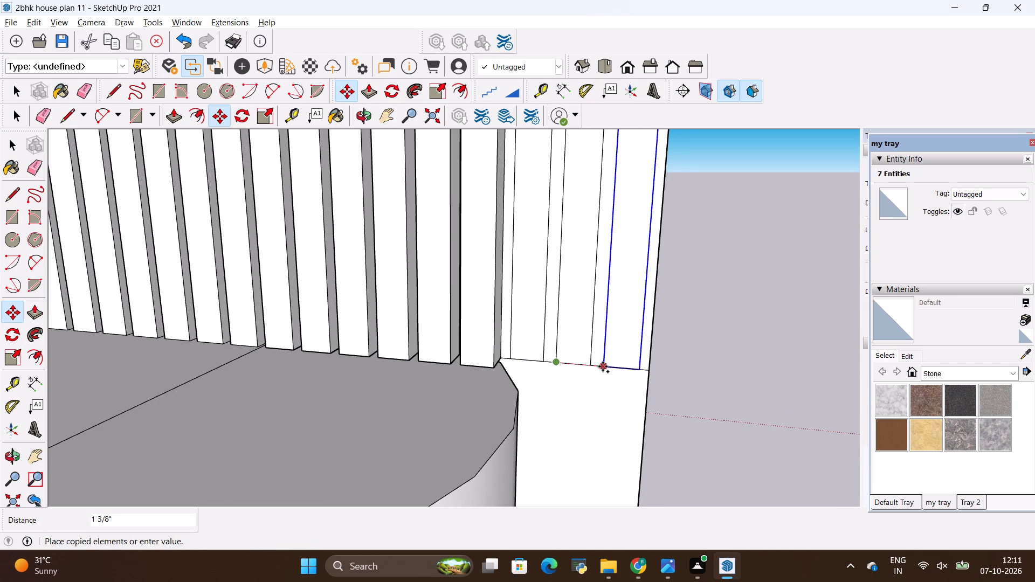
scroll(603, 366, "up", 3)
left_click(599, 366)
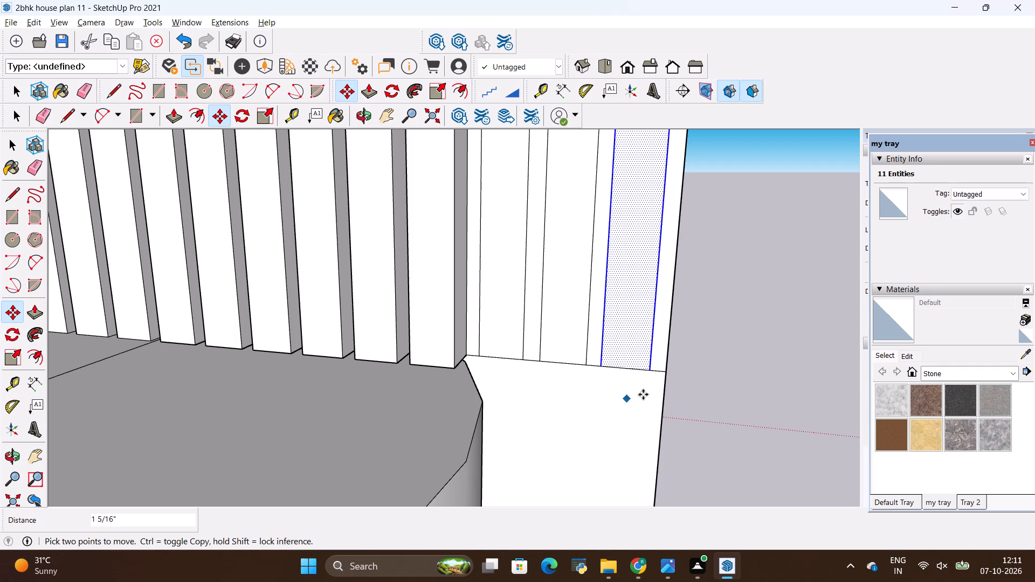
key("space")
left_click(692, 384)
Erase the tops of the two copied strips that overhang the back panel's rounded top corner.
scroll(604, 400, "down", 20)
scroll(604, 400, "down", 6)
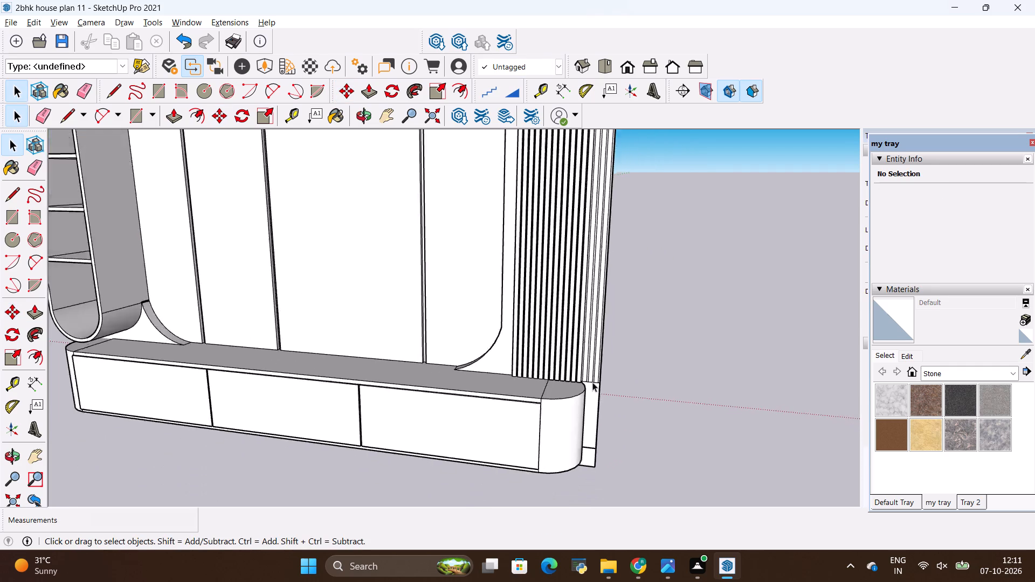
scroll(592, 382, "down", 9)
scroll(591, 255, "up", 4)
scroll(603, 206, "up", 7)
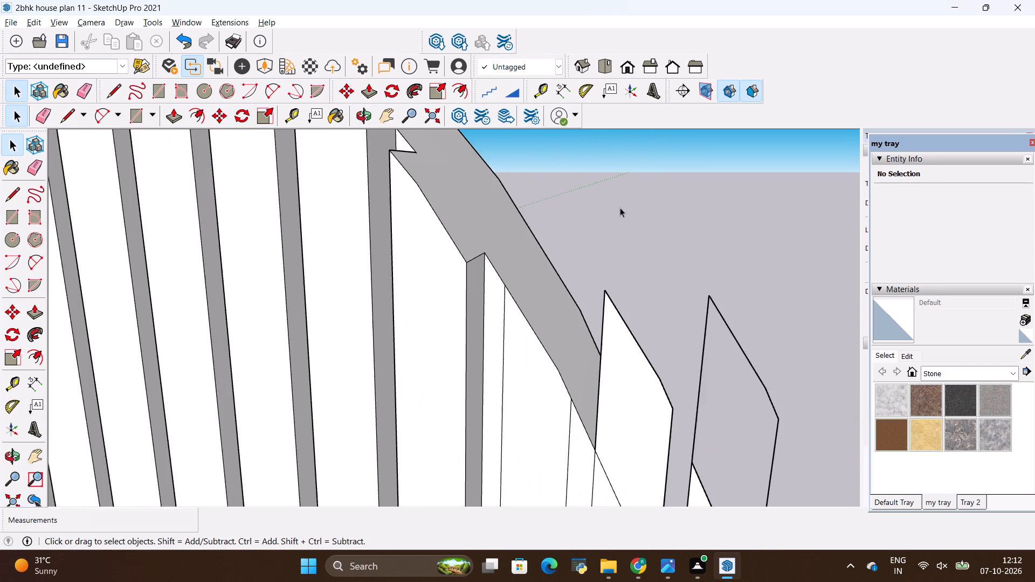
scroll(620, 207, "down", 4)
middle_click_drag(590, 259, 628, 288)
scroll(609, 203, "up", 4)
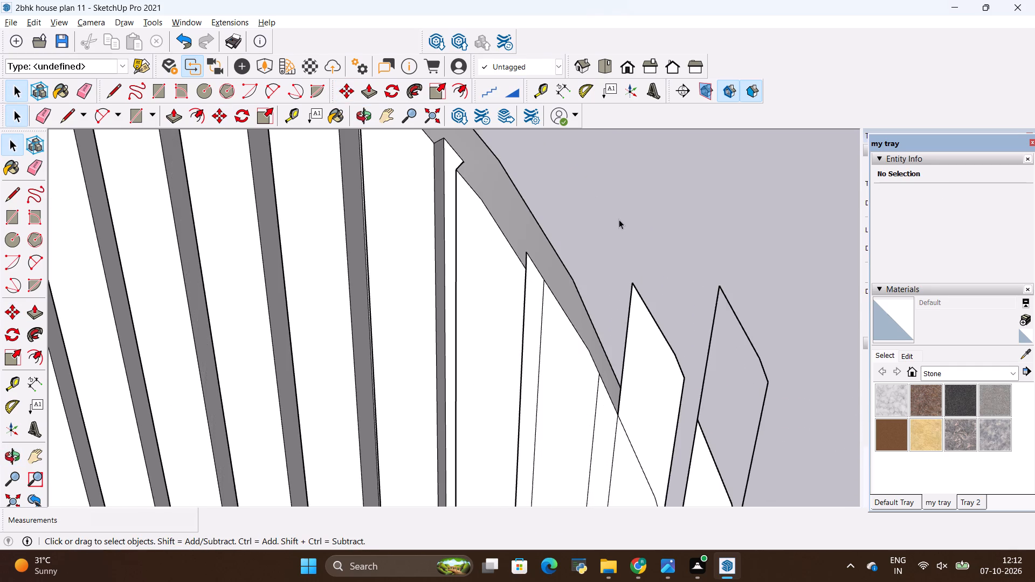
scroll(622, 229, "down", 1)
key("e")
left_click_drag(619, 245, 629, 253)
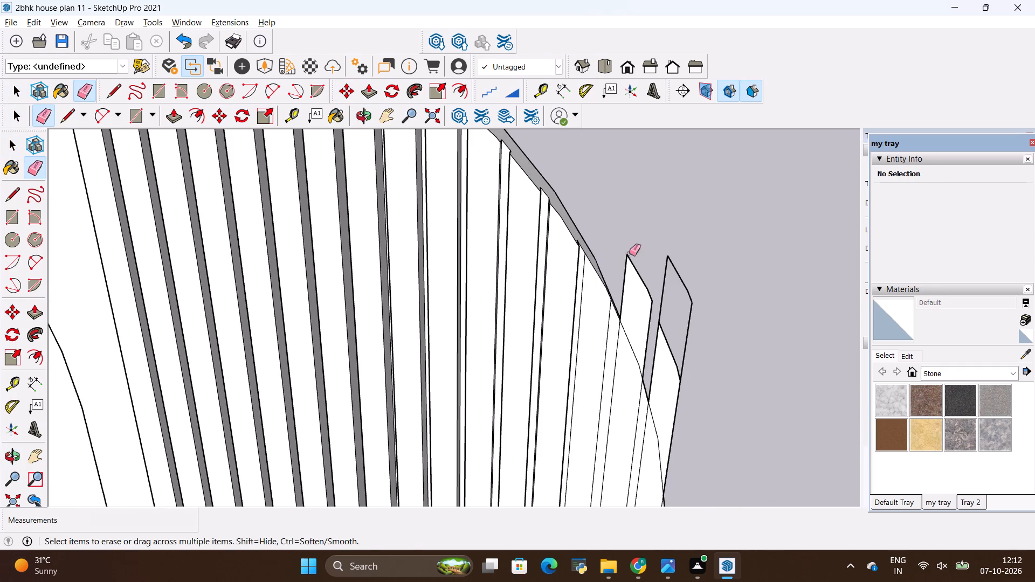
left_click_drag(629, 253, 689, 315)
left_click_drag(646, 282, 695, 273)
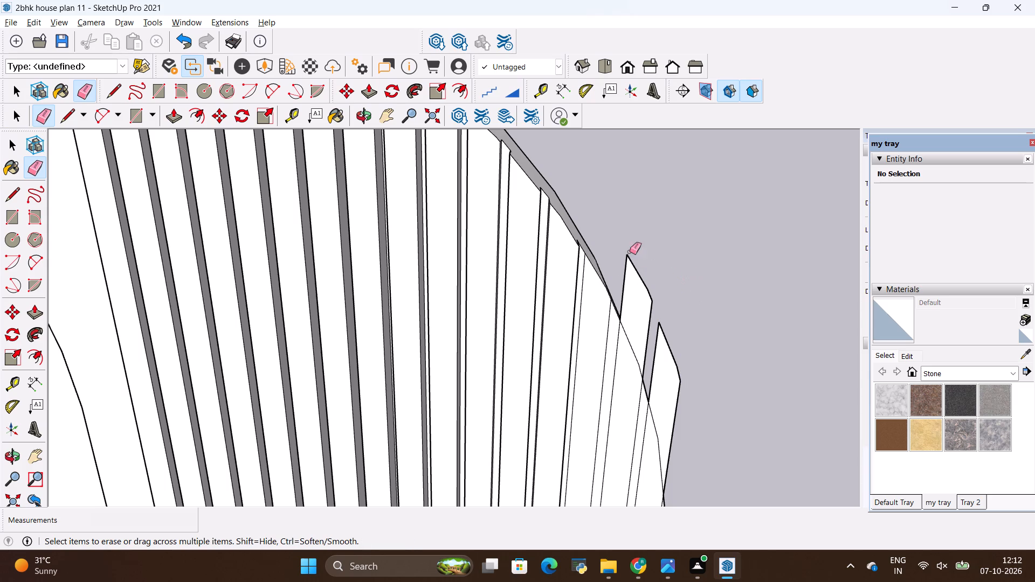
left_click_drag(612, 251, 645, 289)
left_click_drag(630, 294, 645, 323)
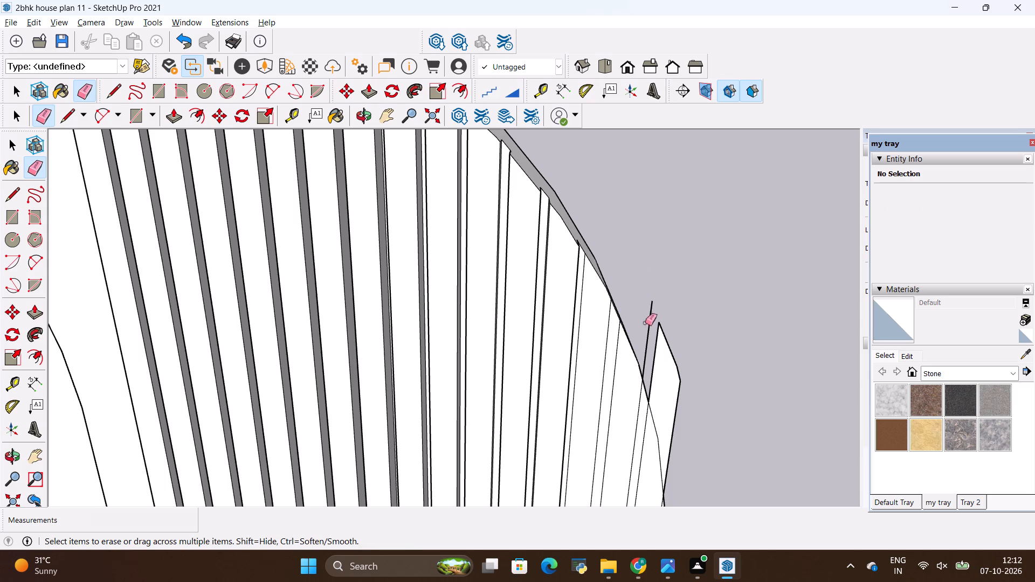
left_click_drag(645, 323, 686, 375)
left_click_drag(660, 381, 681, 398)
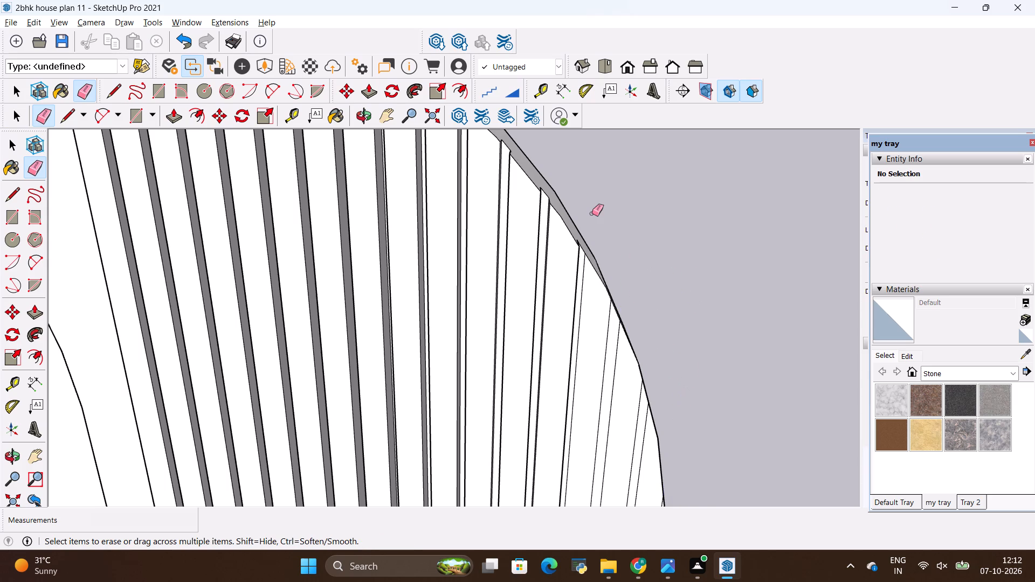
Pull the three new outer fluting strips outward by 1" with Push/Pull, leaving the thin grooves recessed.
scroll(592, 213, "down", 6)
scroll(596, 254, "up", 8)
key("p")
scroll(567, 204, "up", 2)
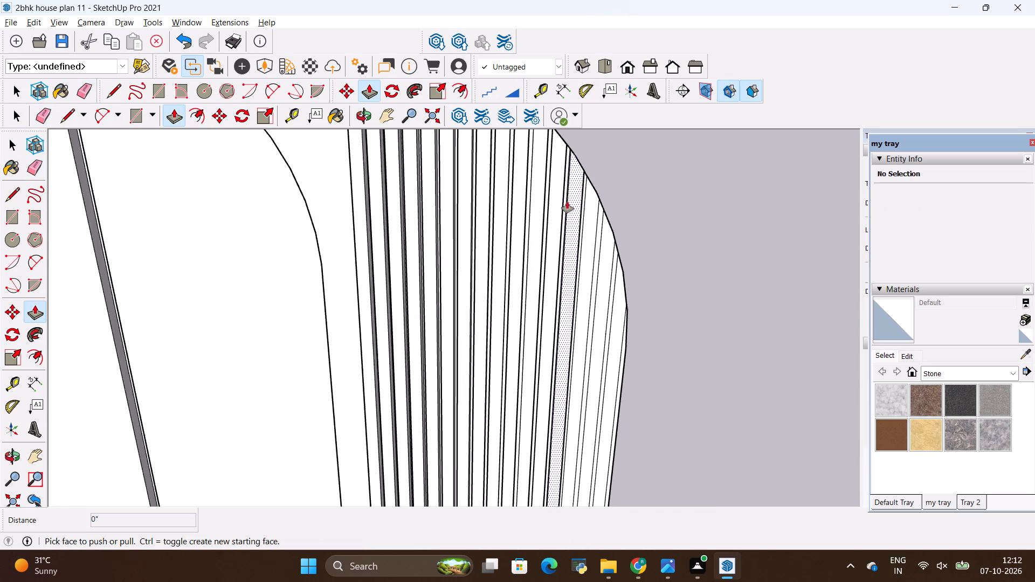
scroll(567, 202, "up", 6)
scroll(619, 226, "up", 3)
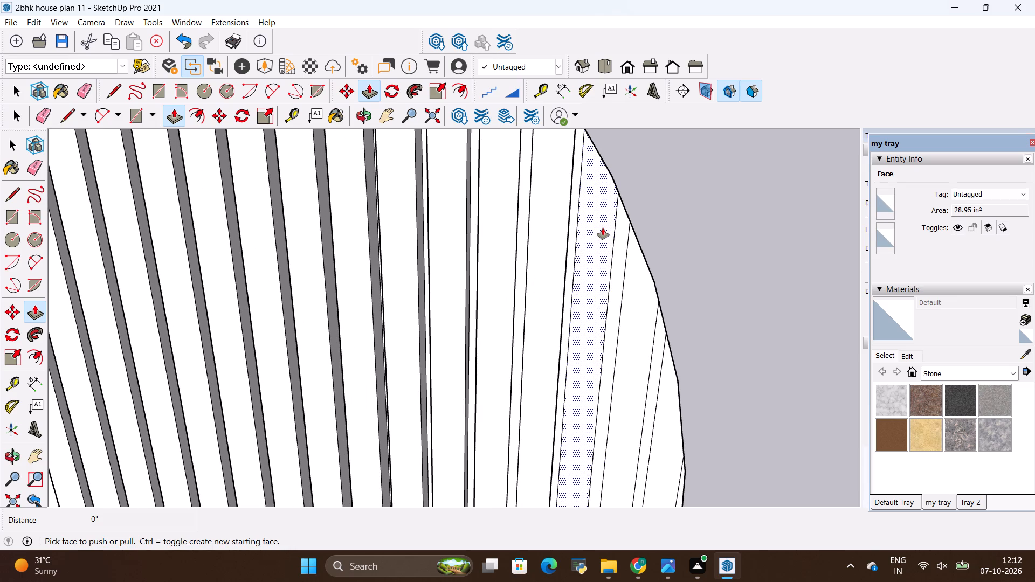
scroll(603, 228, "down", 12)
scroll(604, 194, "up", 5)
scroll(602, 193, "down", 5)
scroll(589, 235, "up", 3)
double_click(593, 228)
left_click(594, 229)
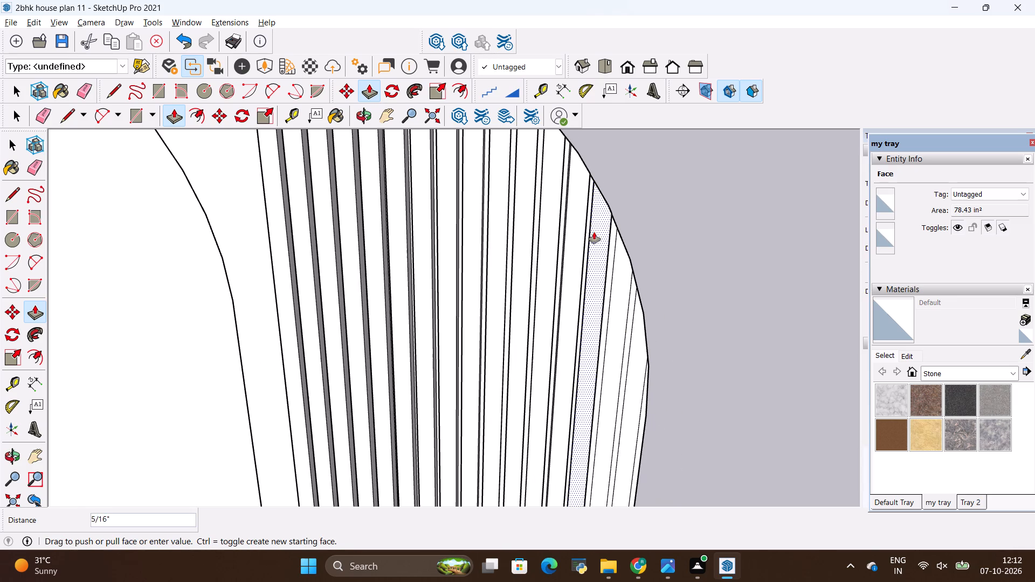
left_click(572, 218)
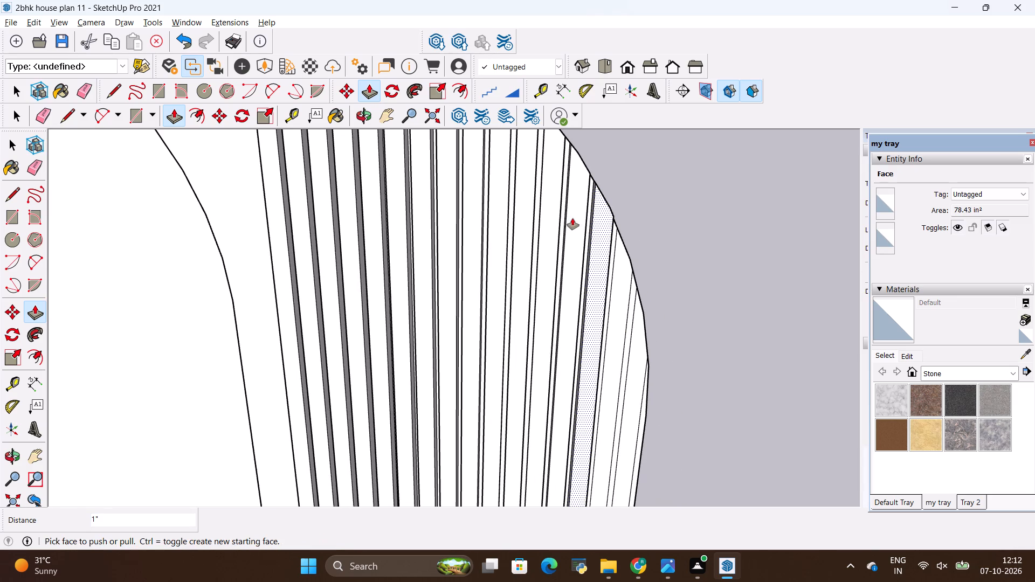
double_click(618, 272)
scroll(636, 339, "up", 3)
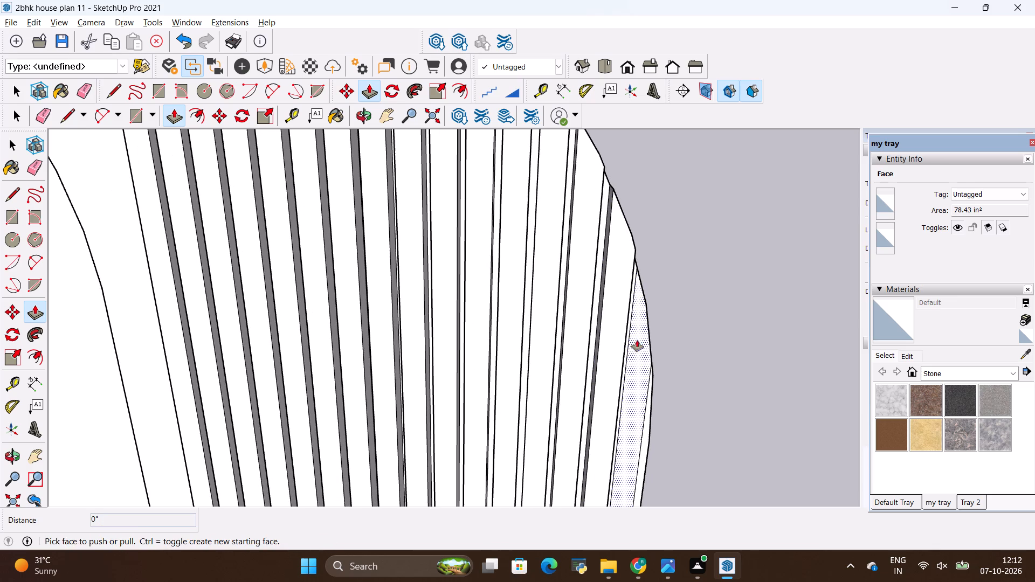
double_click(637, 340)
scroll(449, 218, "down", 5)
key("space")
left_click(590, 227)
Extend the bottoms of the three outer fluting strips down by 1' 5" with Push/Pull, alongside the drawer base's rounded end.
scroll(579, 209, "down", 6)
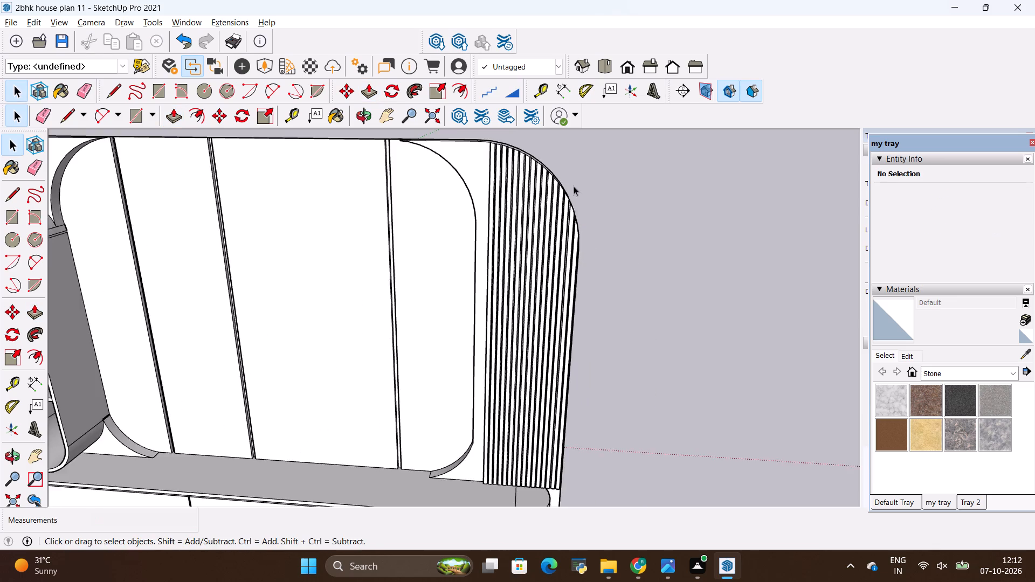
scroll(574, 186, "down", 6)
middle_click_drag(548, 342, 503, 215)
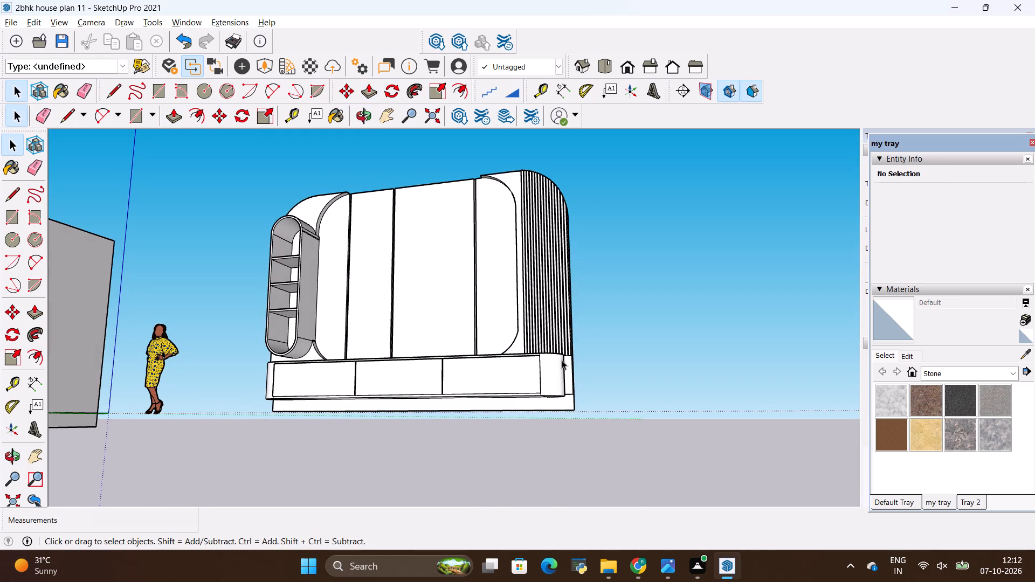
scroll(567, 392, "up", 7)
middle_click_drag(565, 382, 520, 230)
scroll(523, 225, "up", 20)
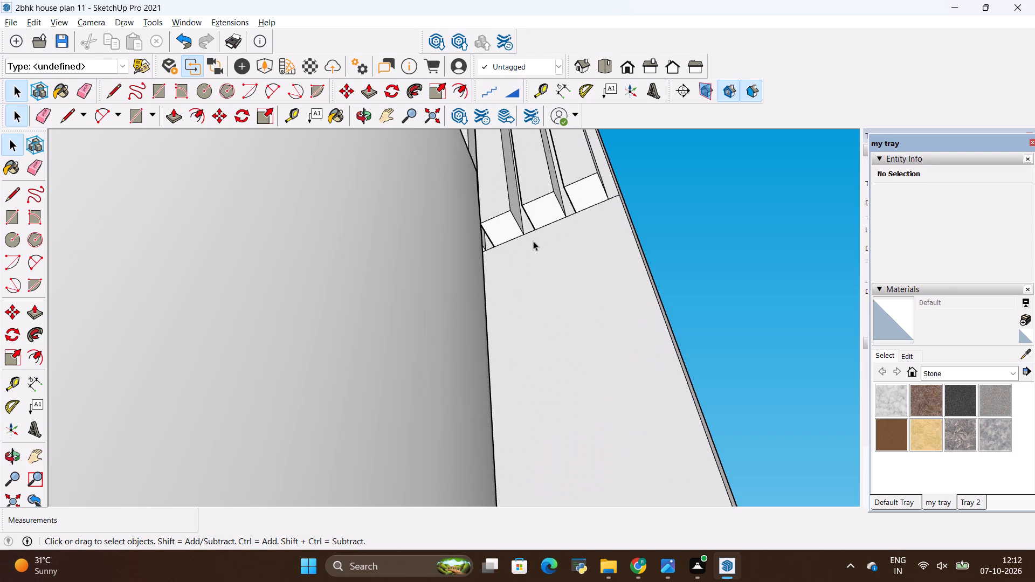
key("p")
left_click(509, 225)
scroll(511, 267, "down", 12)
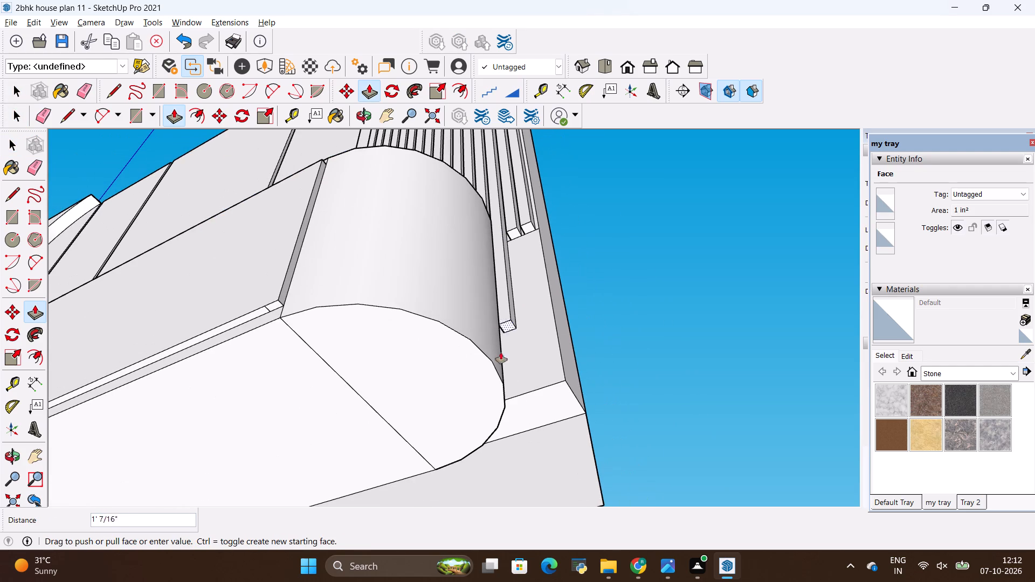
left_click(444, 374)
scroll(516, 233, "up", 3)
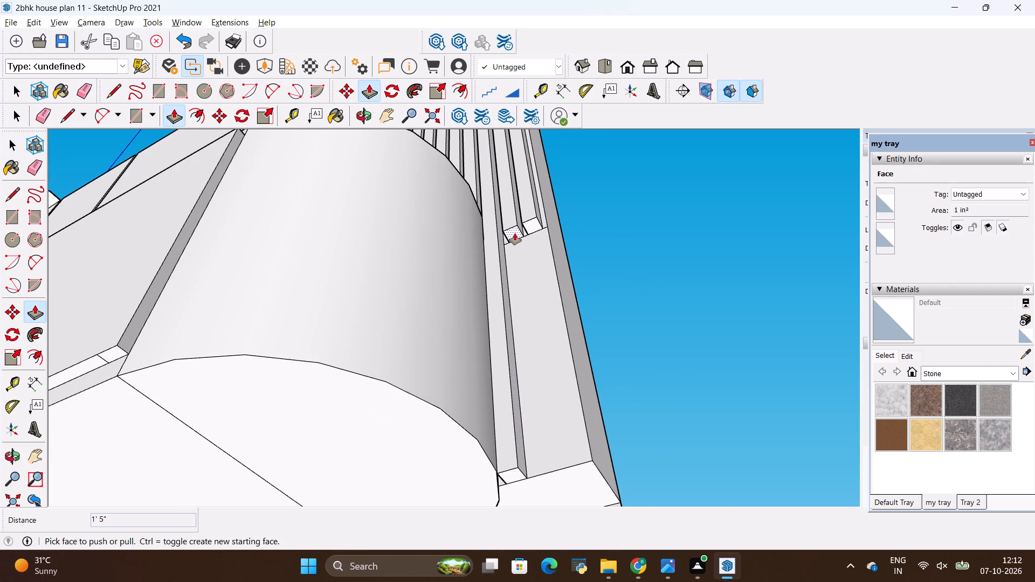
left_click(514, 232)
left_click(407, 437)
scroll(551, 255, "up", 2)
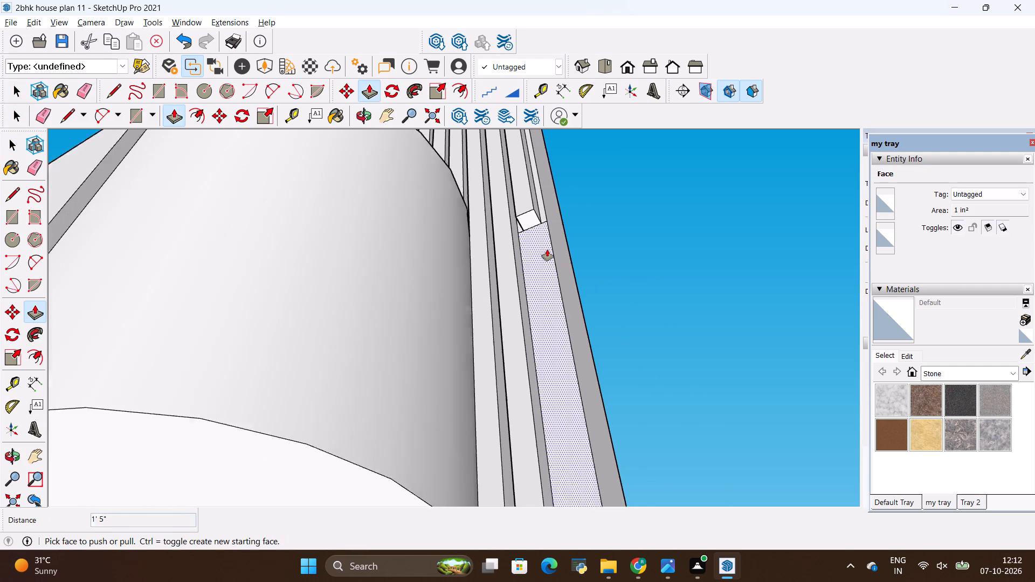
scroll(547, 250, "up", 1)
left_click(525, 216)
scroll(524, 323, "down", 6)
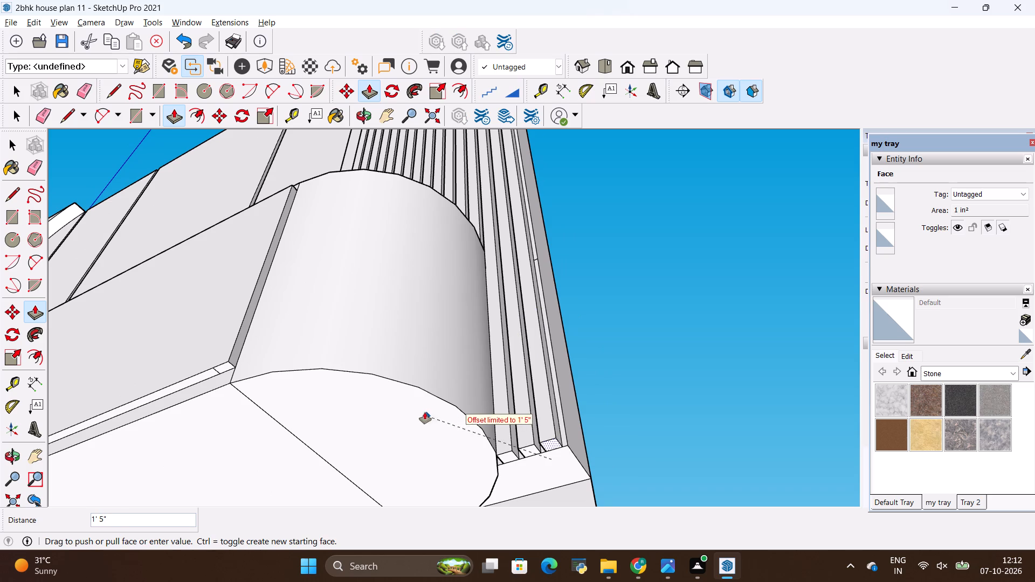
left_click(425, 411)
scroll(422, 398, "down", 5)
middle_click_drag(613, 303, 712, 447)
scroll(639, 314, "down", 5)
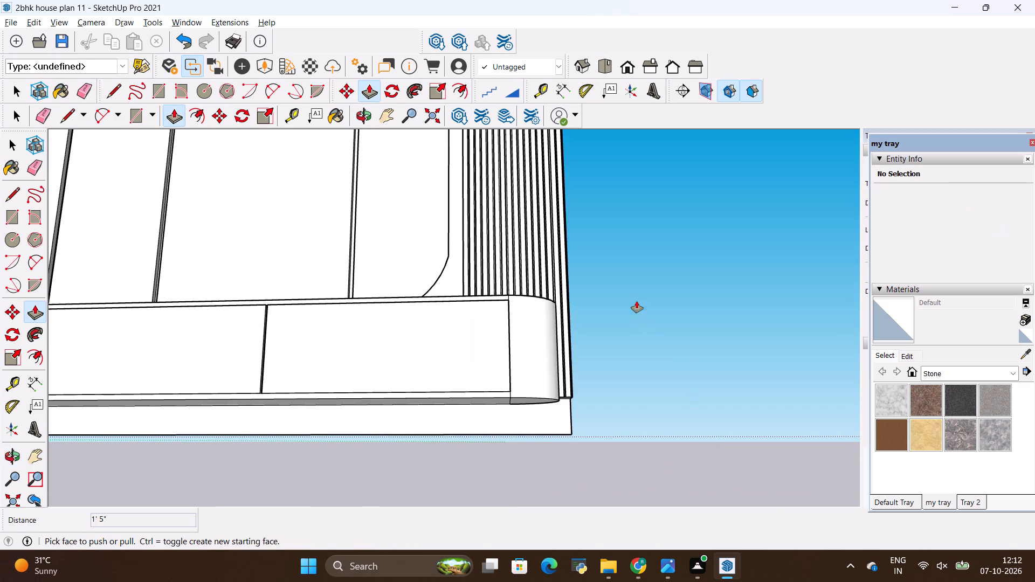
middle_click_drag(633, 286, 667, 407)
scroll(667, 407, "down", 1)
key("space")
left_click(661, 382)
Compare the modelled TV unit with the reference photo of the finished TV wall, examining its overall form and finishes.
scroll(611, 353, "down", 10)
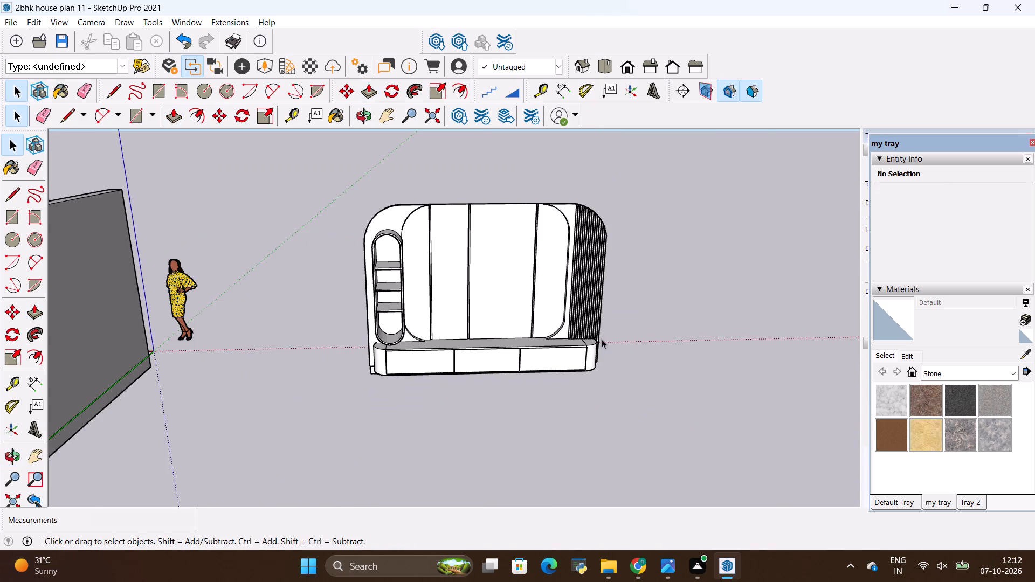
scroll(563, 252, "up", 4)
key("space")
left_click(681, 241)
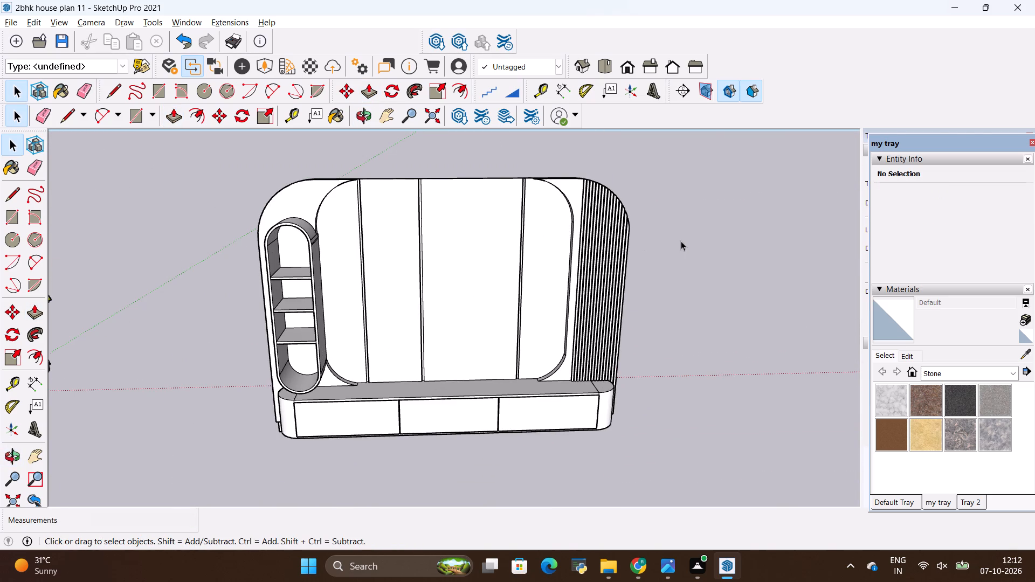
key("alt+Tab")
scroll(401, 220, "up", 3)
scroll(421, 252, "down", 4)
key("alt+Tab")
key("alt+Tab")
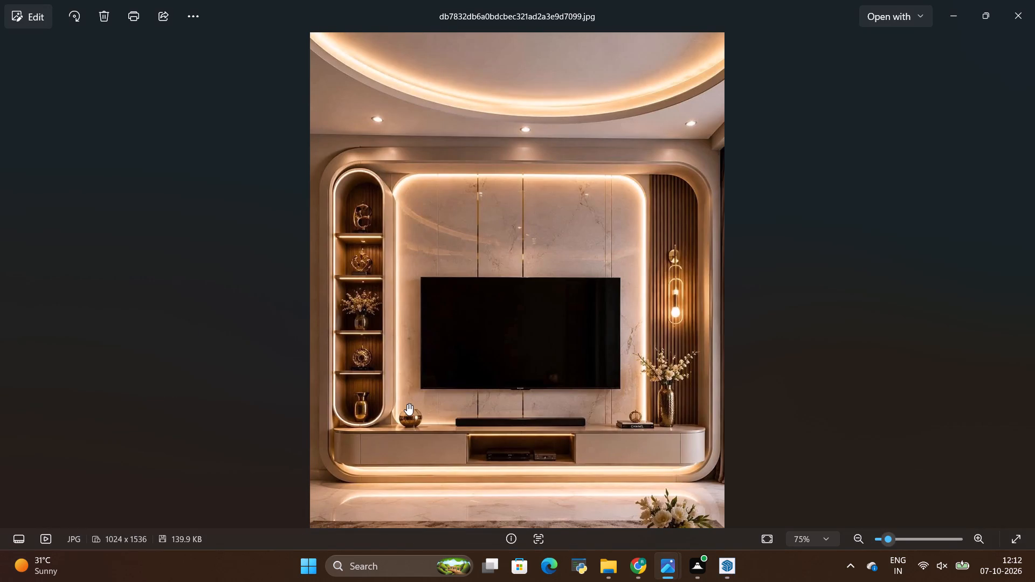
key("alt+Tab")
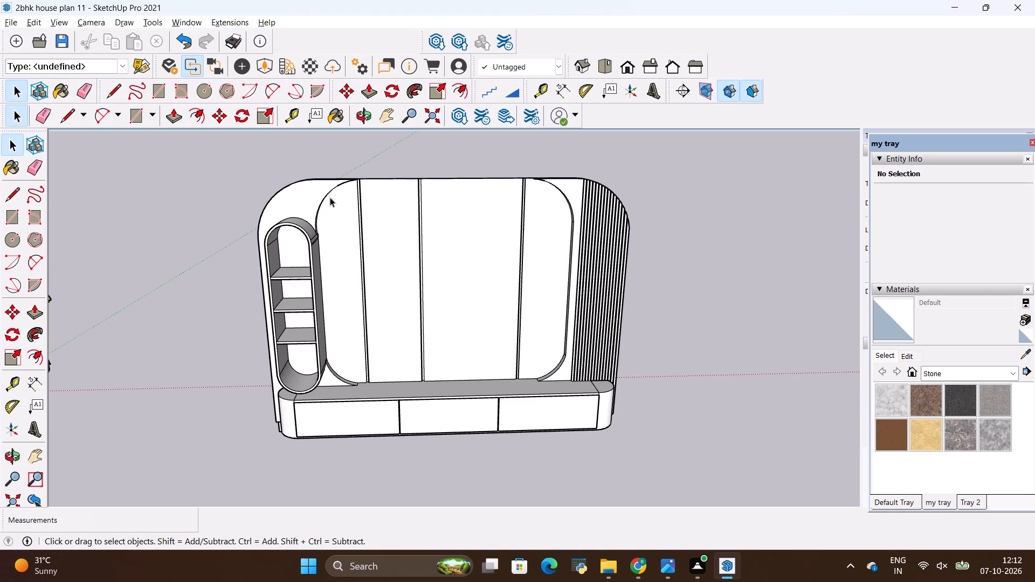
scroll(316, 220, "down", 3)
scroll(190, 239, "up", 1)
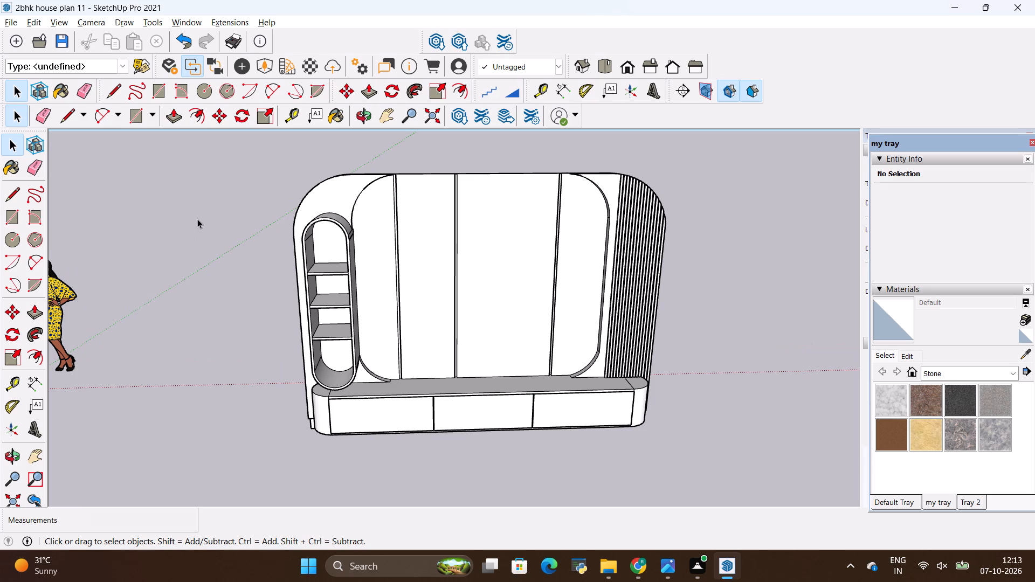
scroll(203, 289, "down", 2)
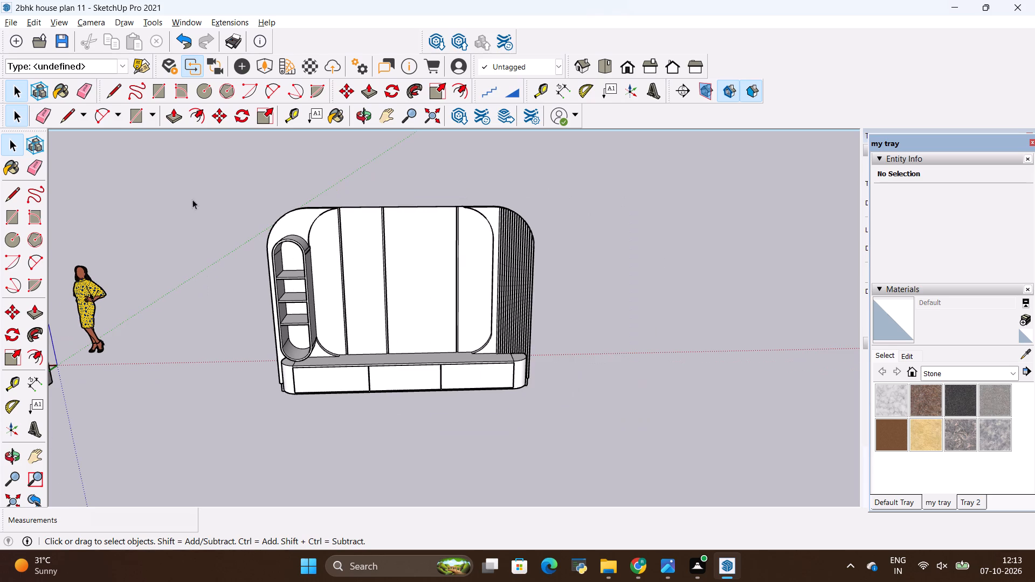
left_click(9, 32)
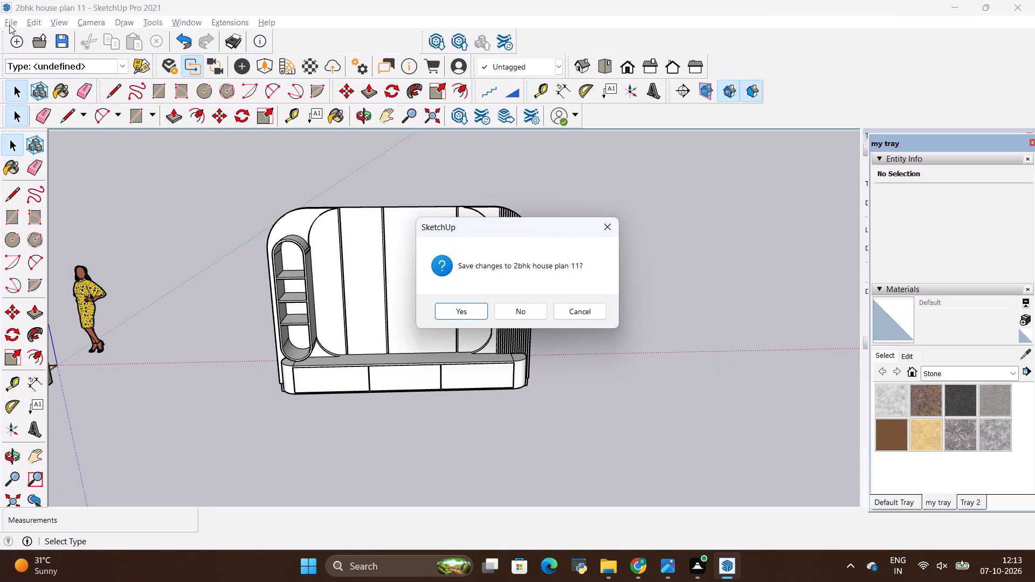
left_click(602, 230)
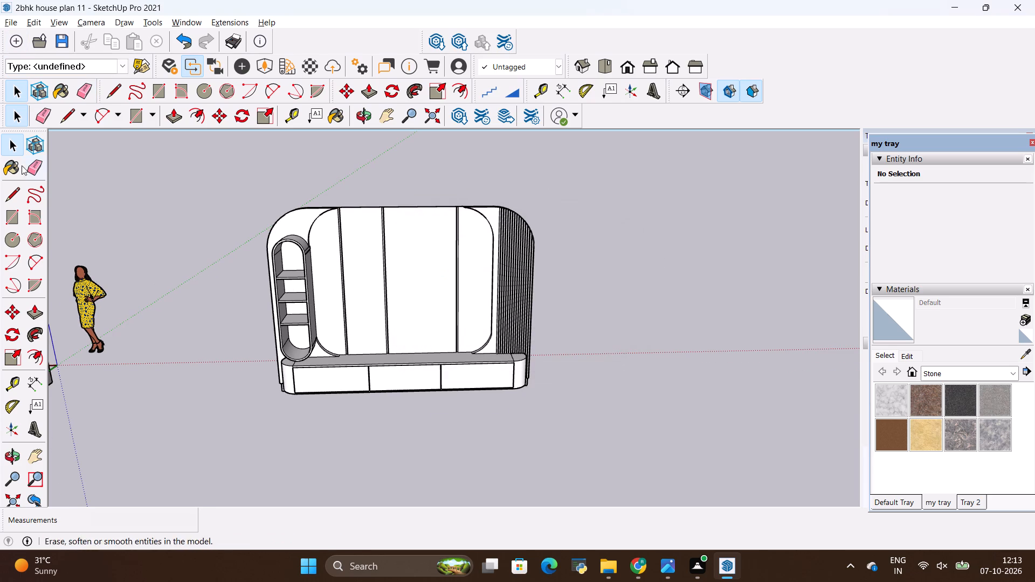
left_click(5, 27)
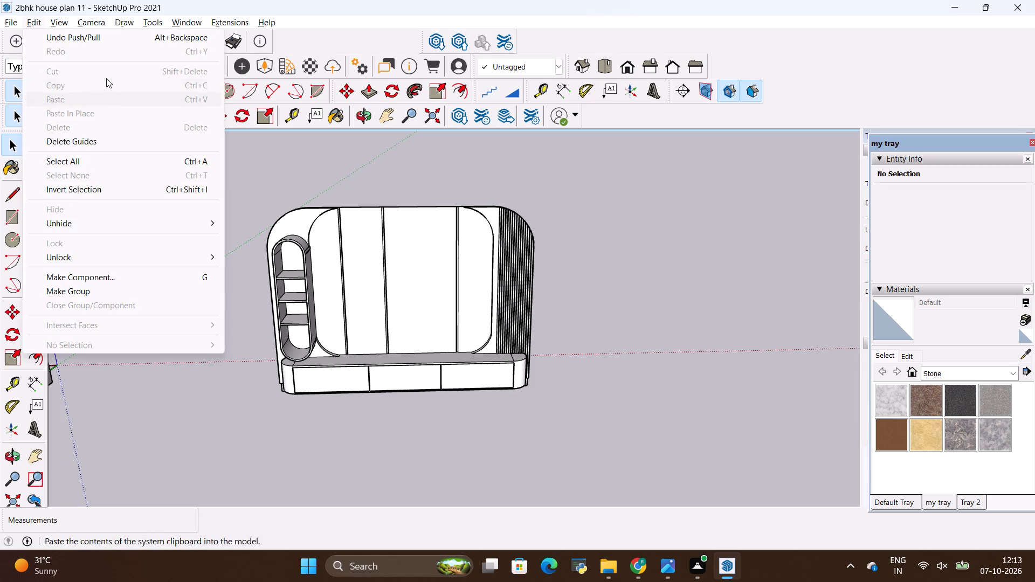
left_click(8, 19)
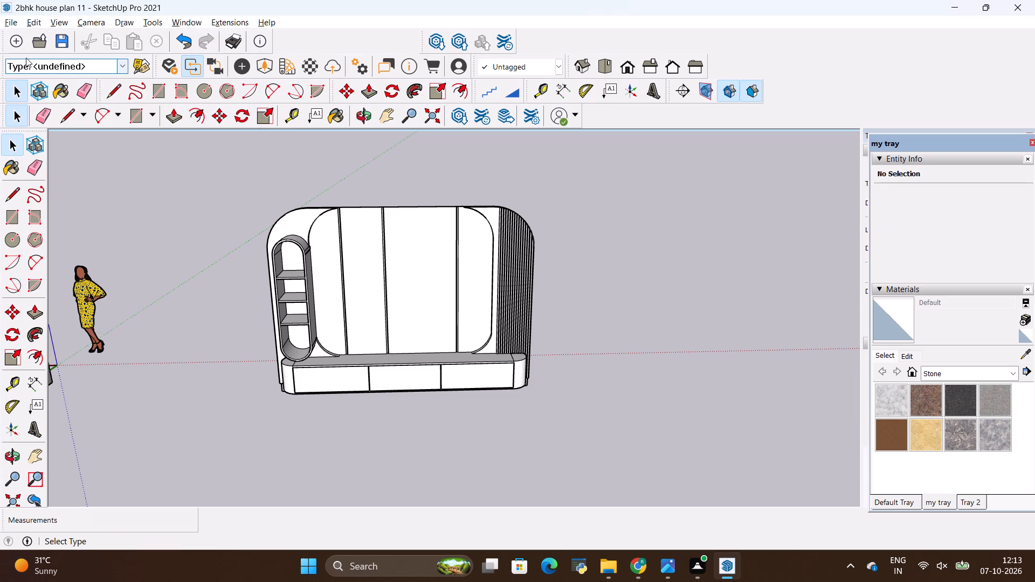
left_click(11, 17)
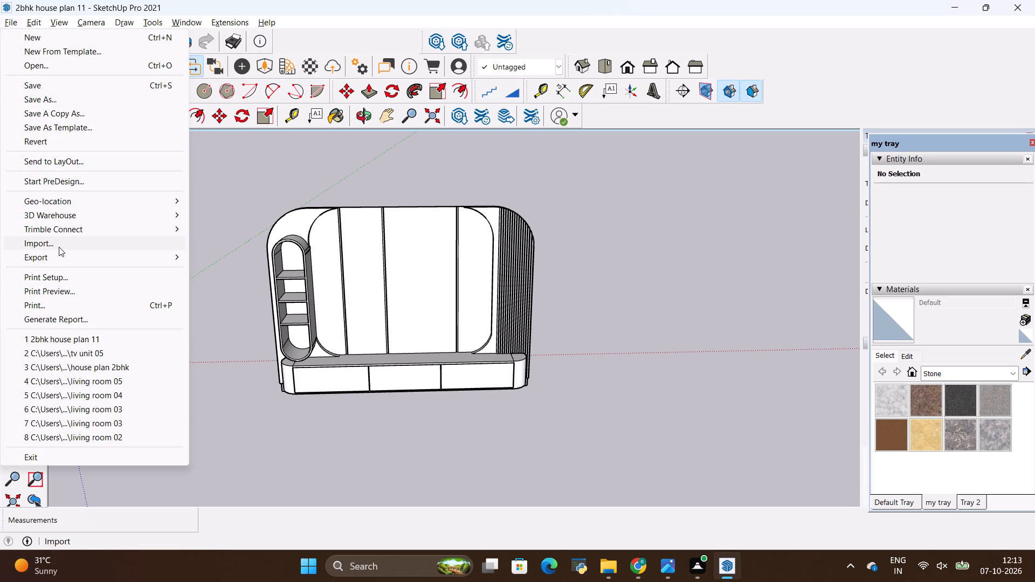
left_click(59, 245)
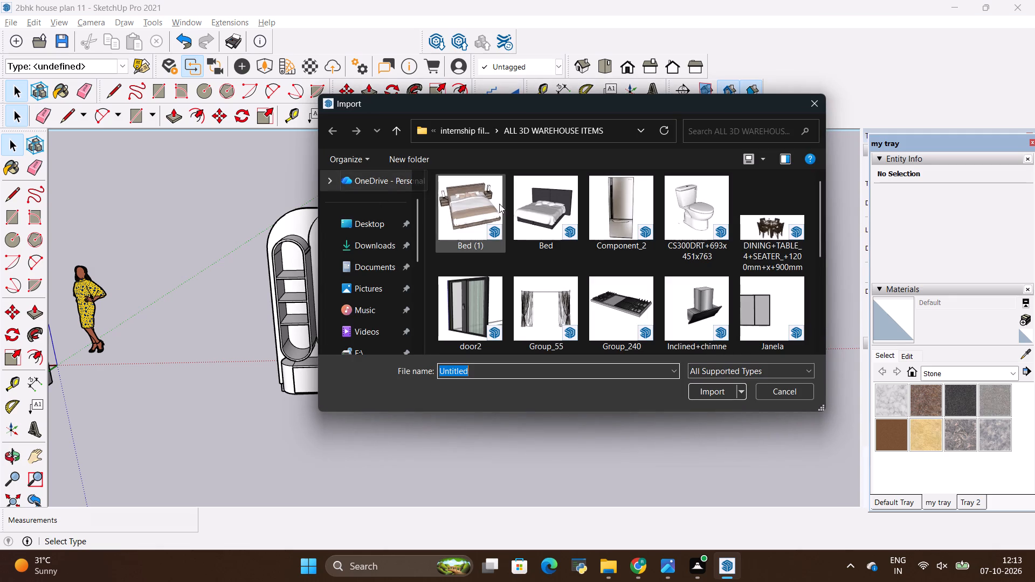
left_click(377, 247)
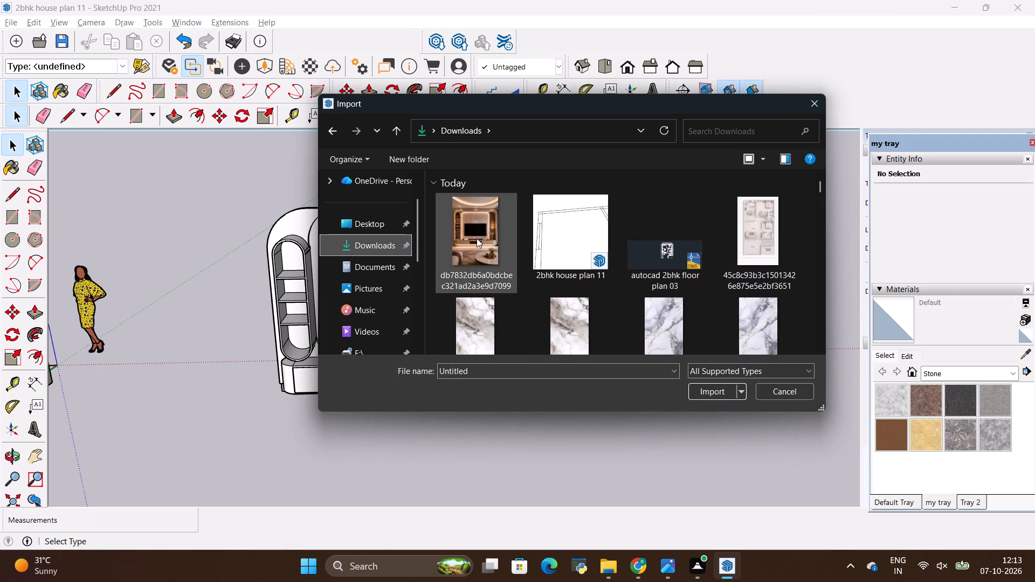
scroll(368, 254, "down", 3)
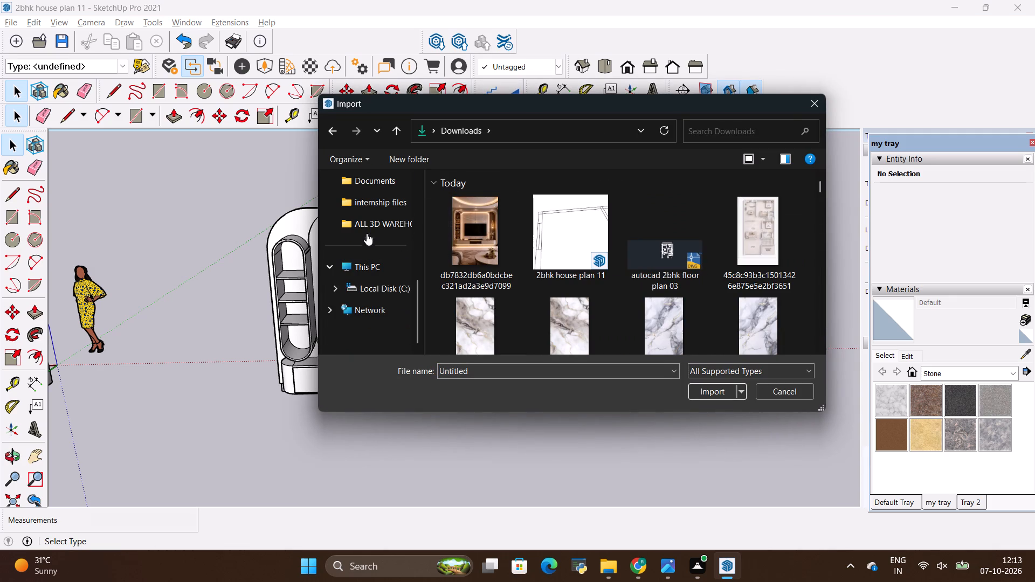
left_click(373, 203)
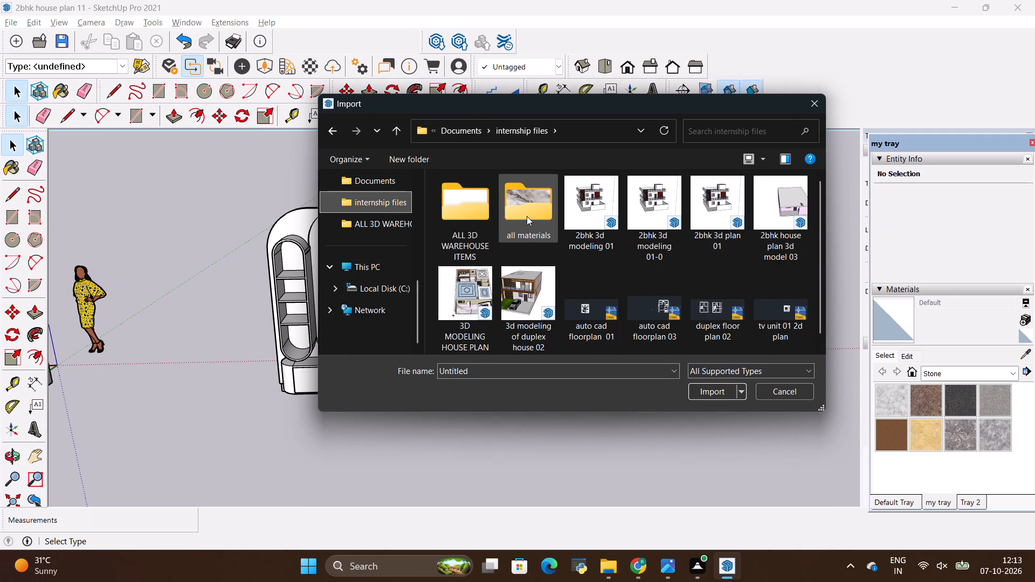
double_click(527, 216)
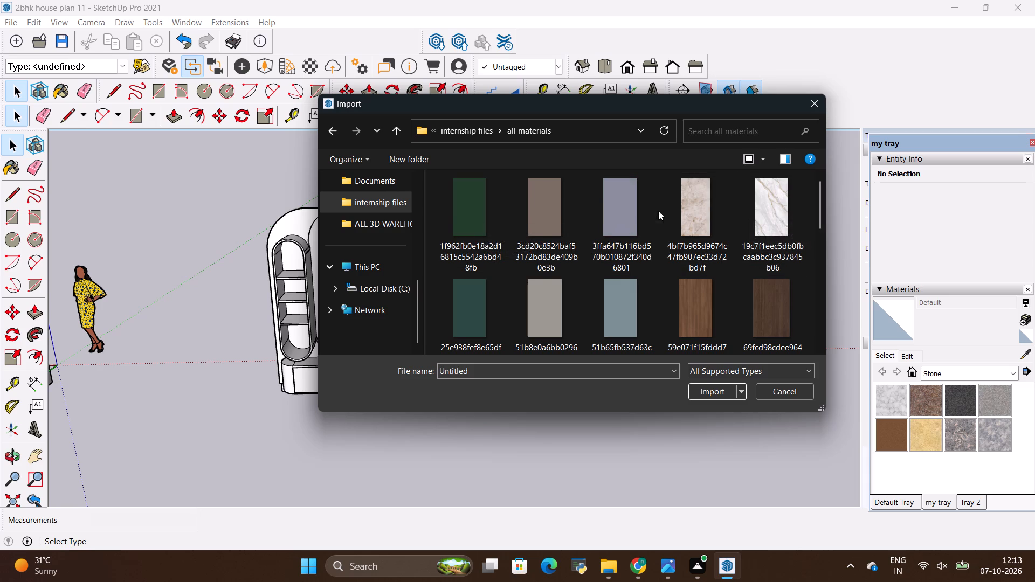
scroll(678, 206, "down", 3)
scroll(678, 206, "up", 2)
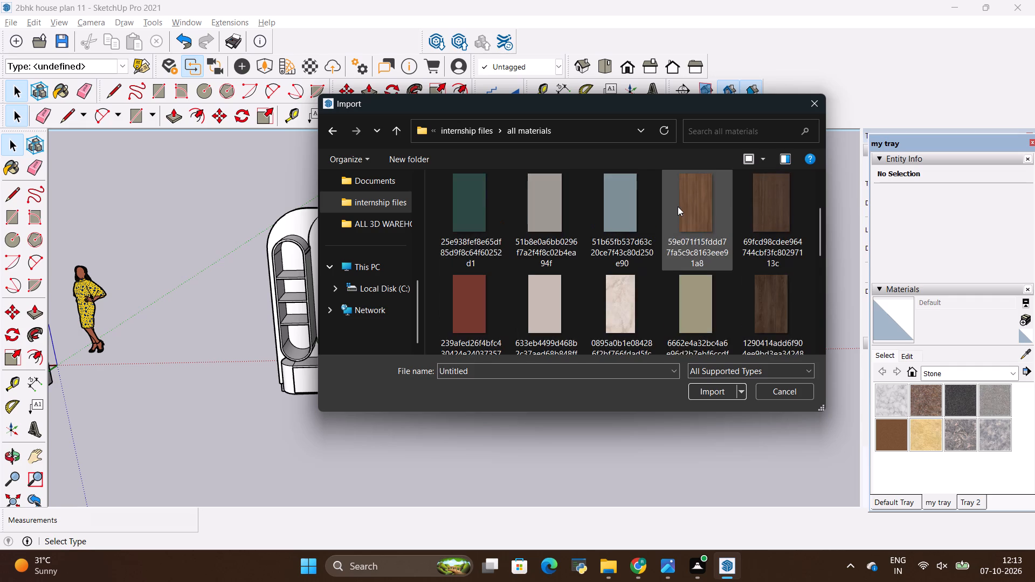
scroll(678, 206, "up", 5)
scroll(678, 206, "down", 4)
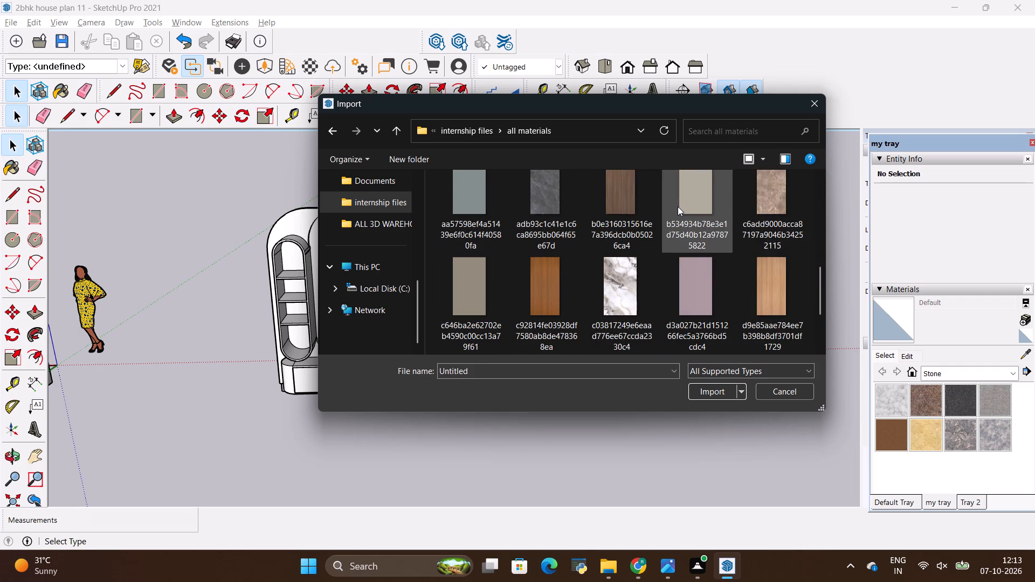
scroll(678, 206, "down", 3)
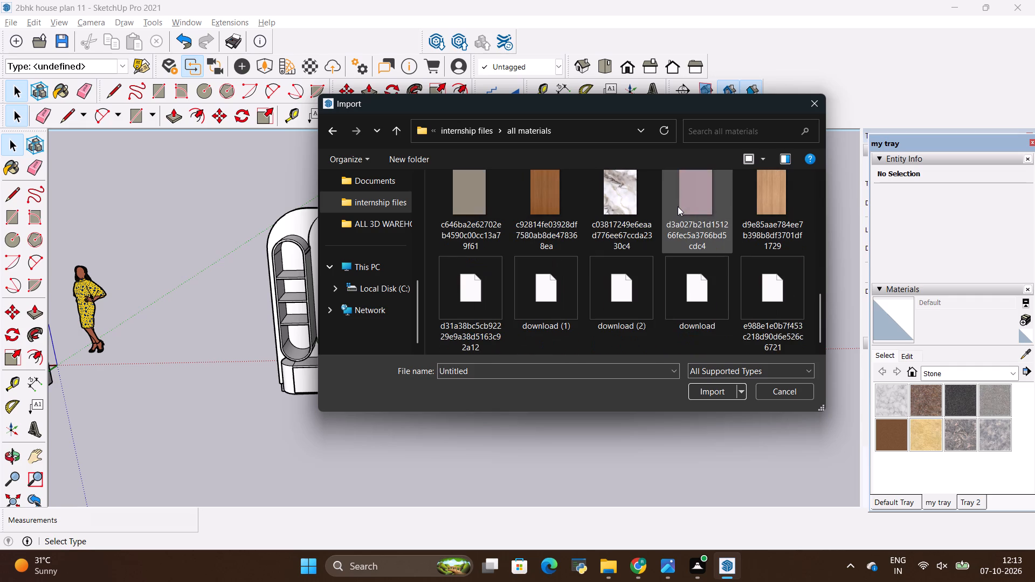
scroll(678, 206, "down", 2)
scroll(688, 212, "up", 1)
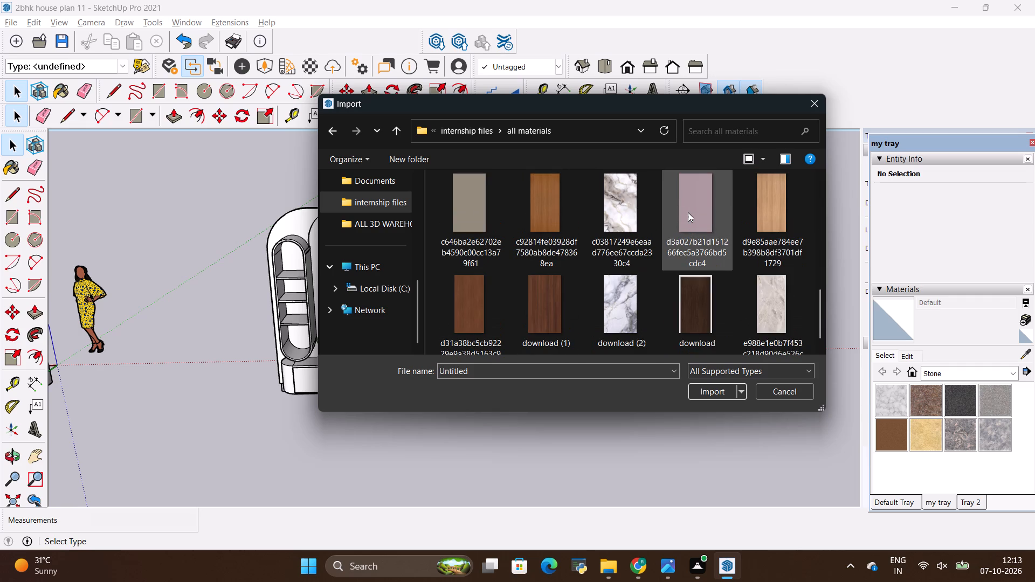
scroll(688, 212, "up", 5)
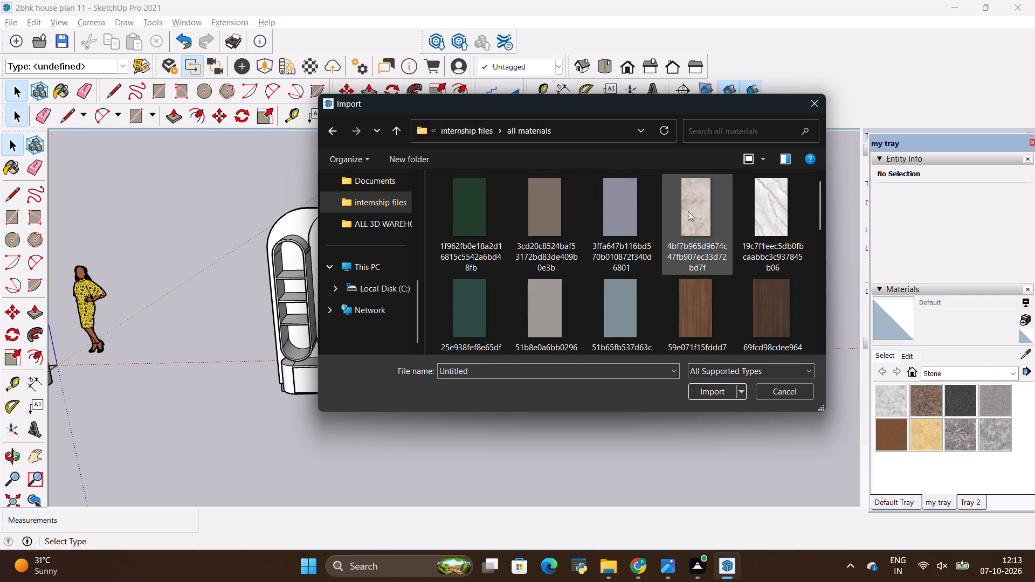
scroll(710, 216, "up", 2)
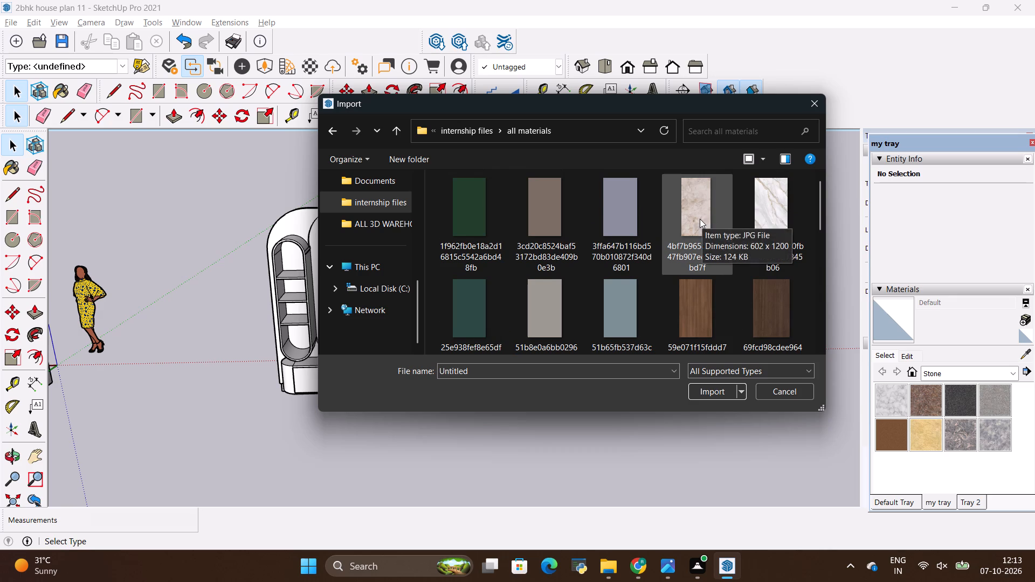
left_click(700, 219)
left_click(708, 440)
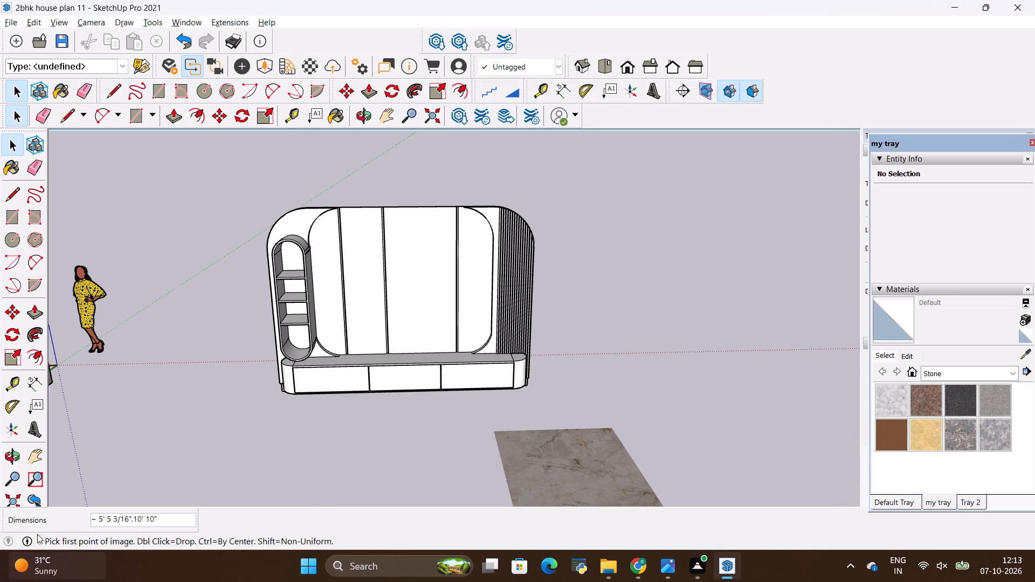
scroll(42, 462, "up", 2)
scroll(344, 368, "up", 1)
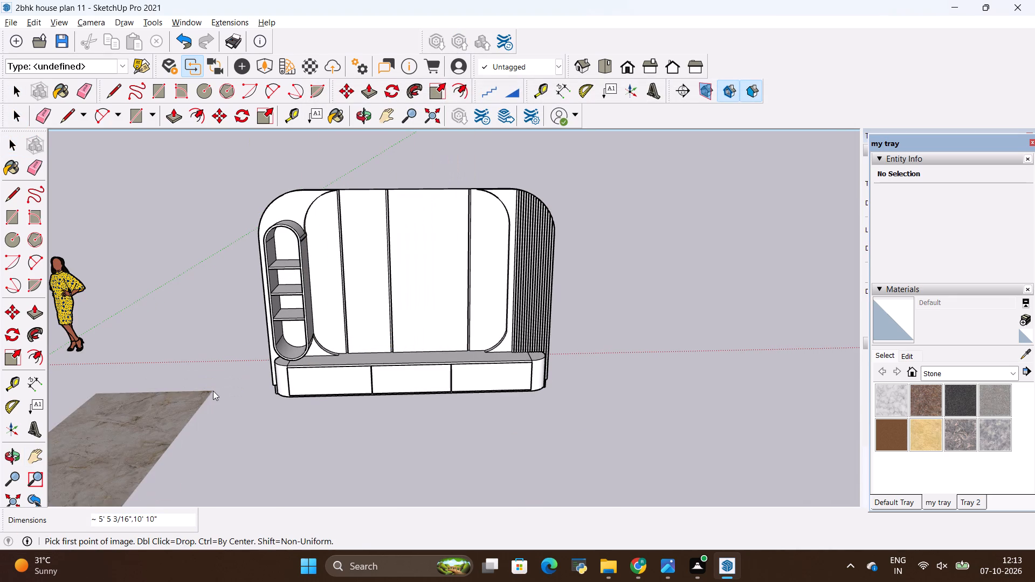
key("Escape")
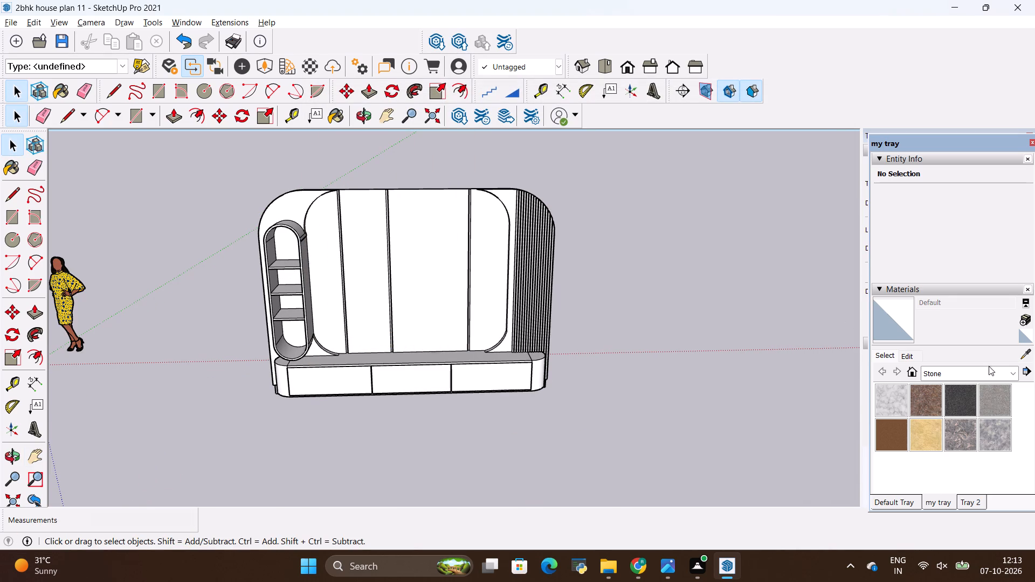
Start a new material using the white-grey marble image "download (2)" from internship files > all materials as its texture.
left_click(1026, 315)
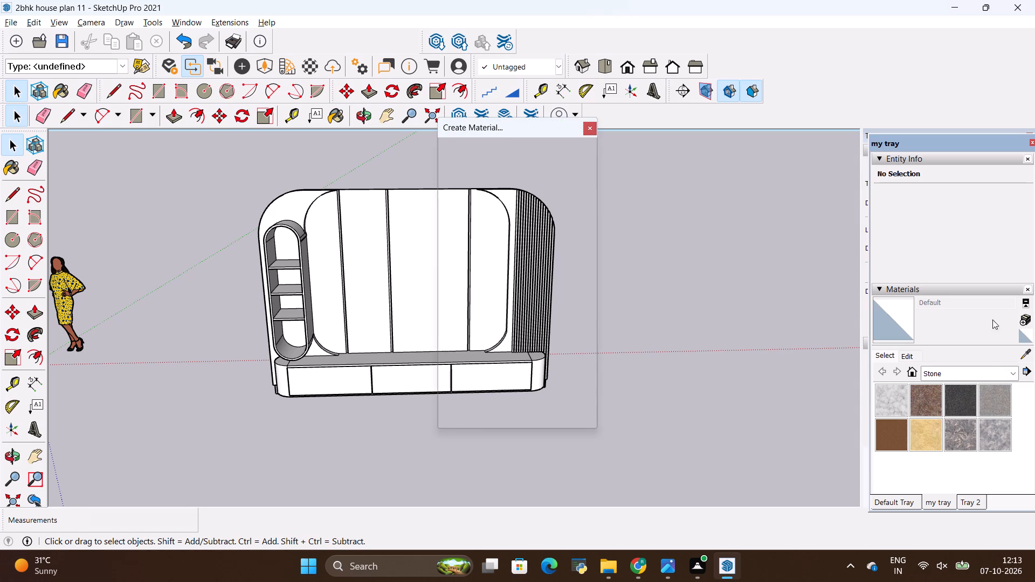
left_click(584, 324)
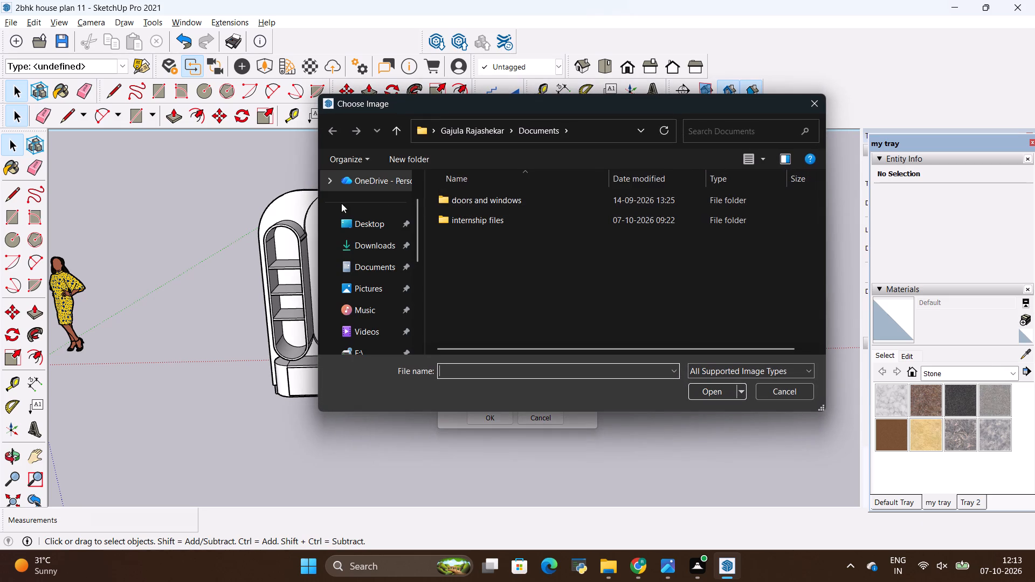
left_click(461, 216)
scroll(372, 241, "down", 3)
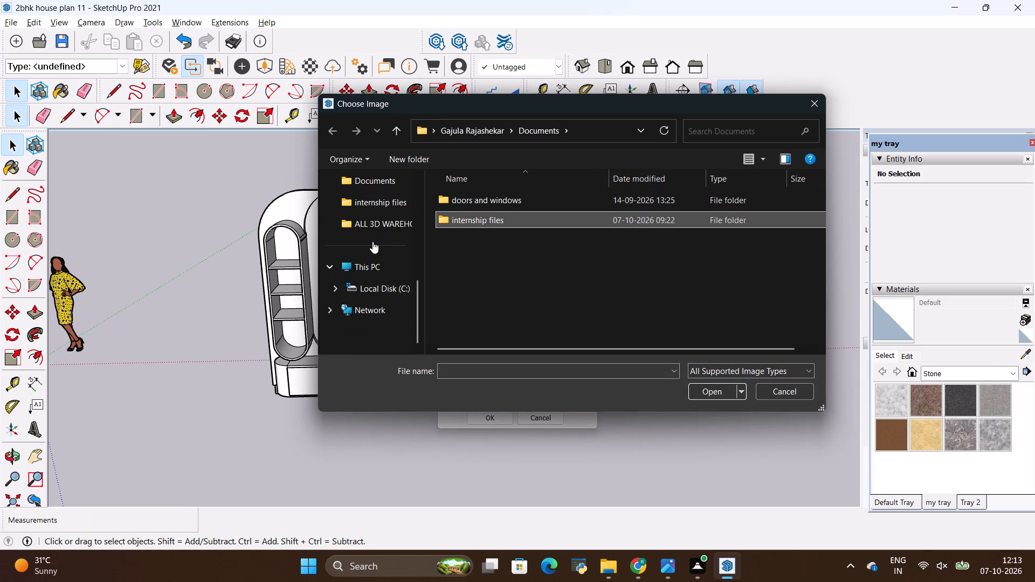
double_click(372, 198)
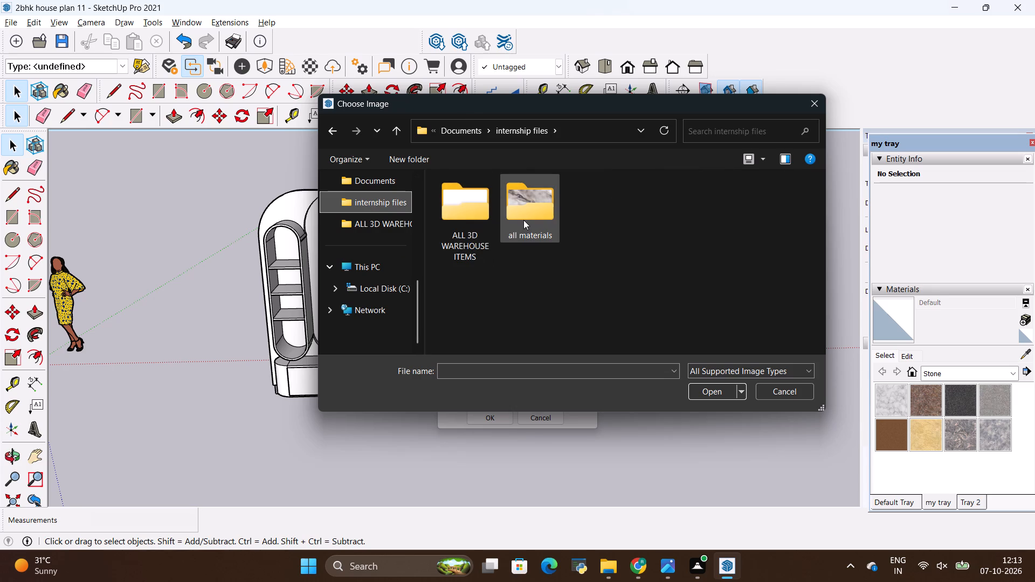
double_click(523, 220)
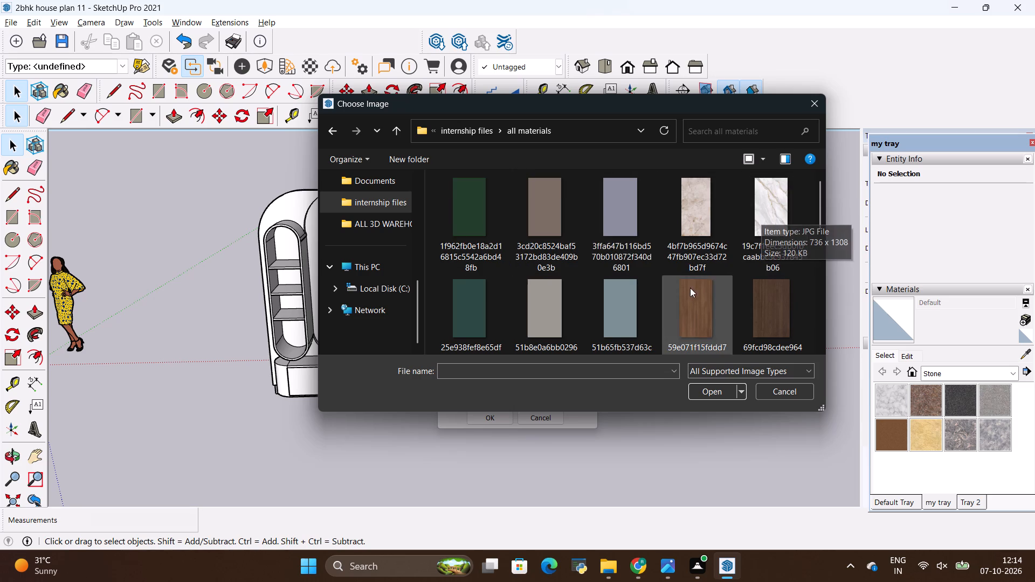
scroll(771, 199, "down", 3)
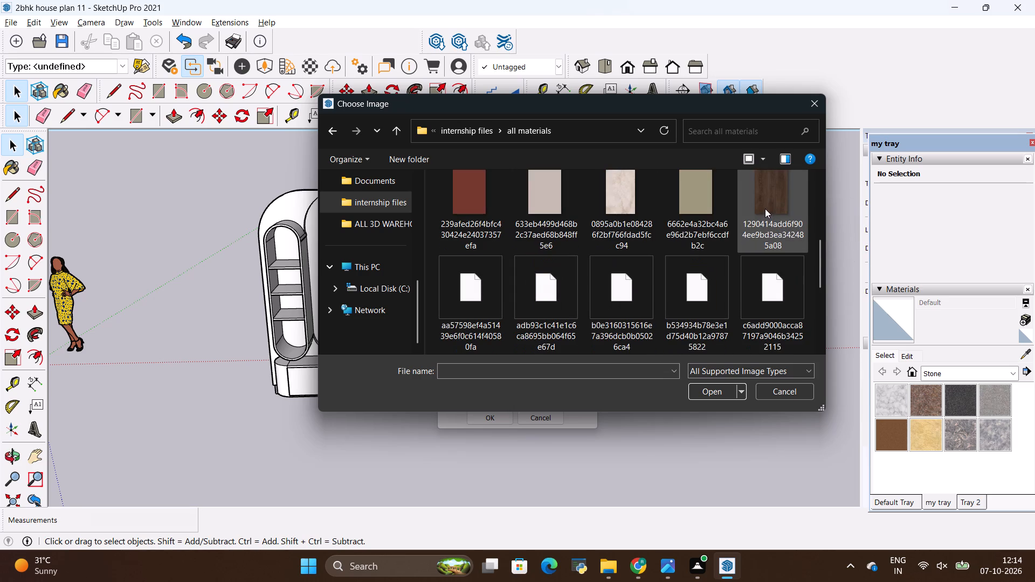
scroll(764, 207, "down", 2)
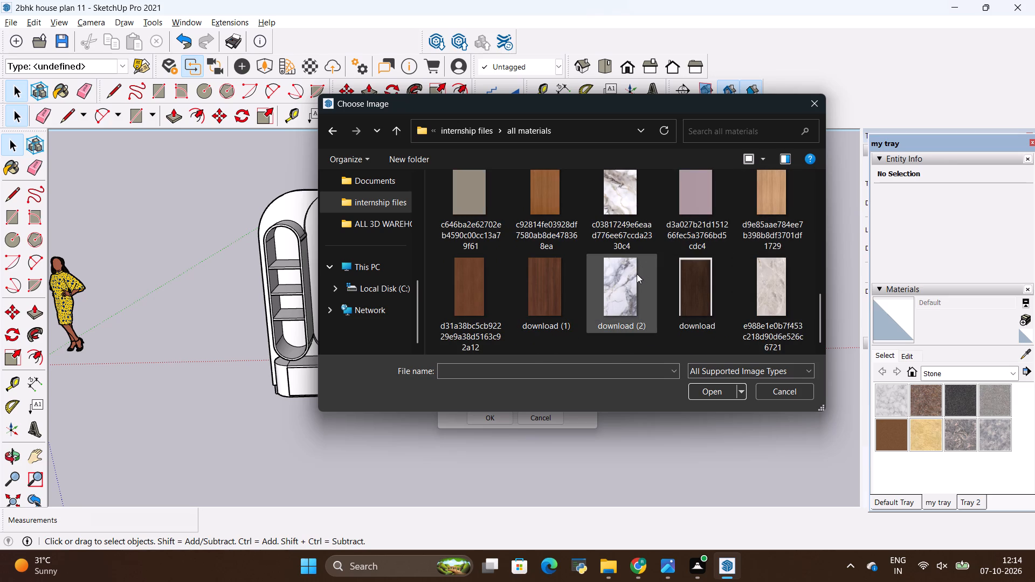
left_click(619, 278)
left_click(715, 389)
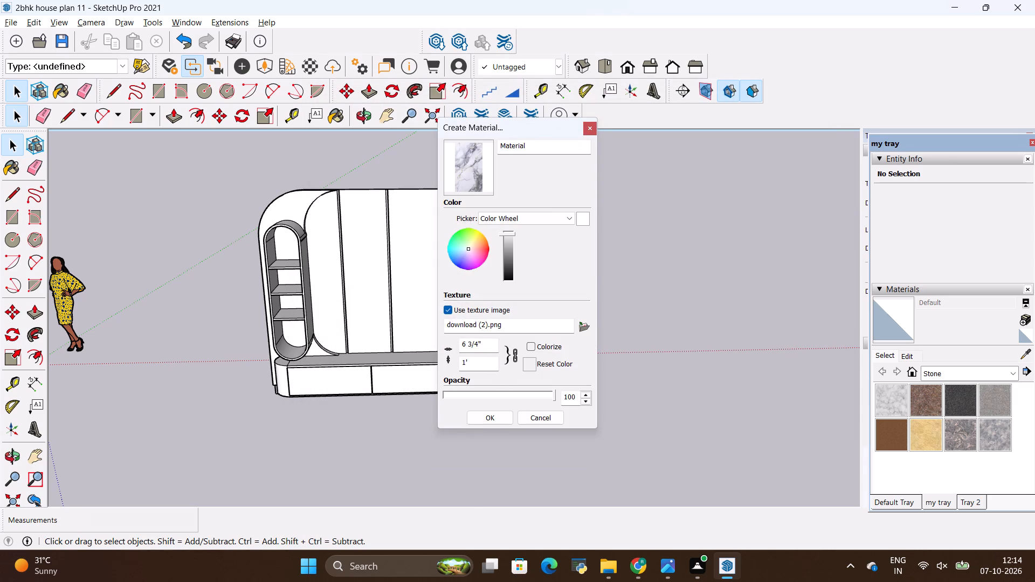
Set the marble texture's height to 5' with proportional width and create the material.
left_click(479, 358)
key("BackSpace")
key("BackSpace")
type("5'")
key("Return")
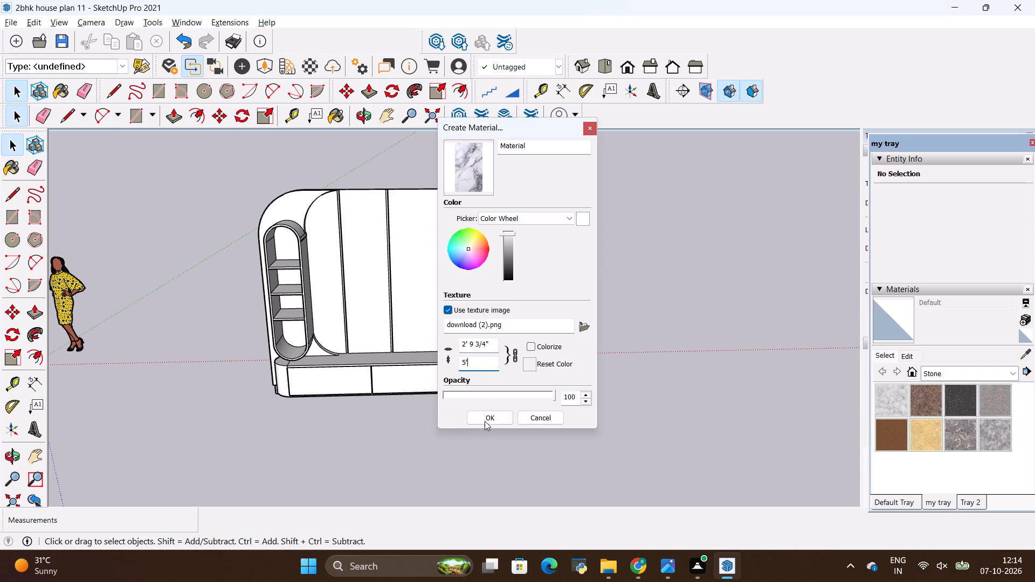
left_click(487, 412)
Paint the four central back panel sections of the TV unit with the new white-grey marble material.
left_click(893, 323)
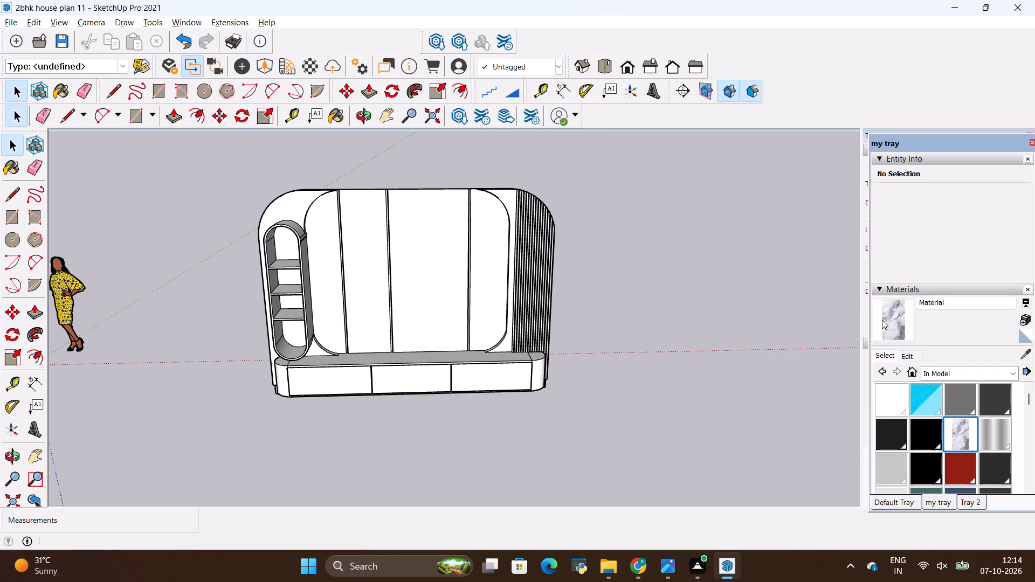
scroll(461, 273, "up", 3)
left_click(486, 267)
left_click(431, 264)
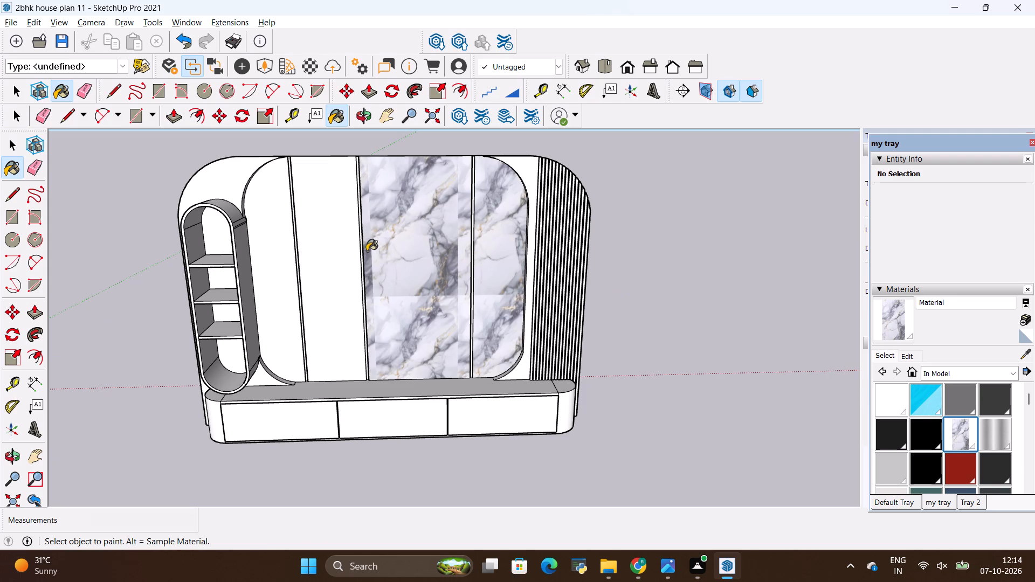
left_click(346, 253)
left_click(281, 258)
scroll(766, 354, "down", 5)
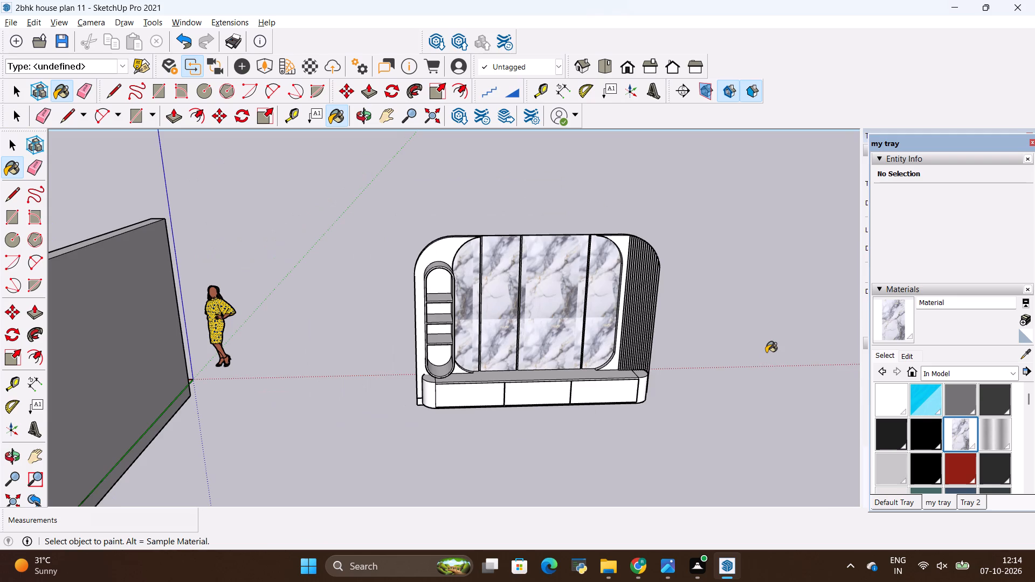
Compare the marble on the central panels with the reference photo, examining the stone's colour and veining.
key("alt+Tab")
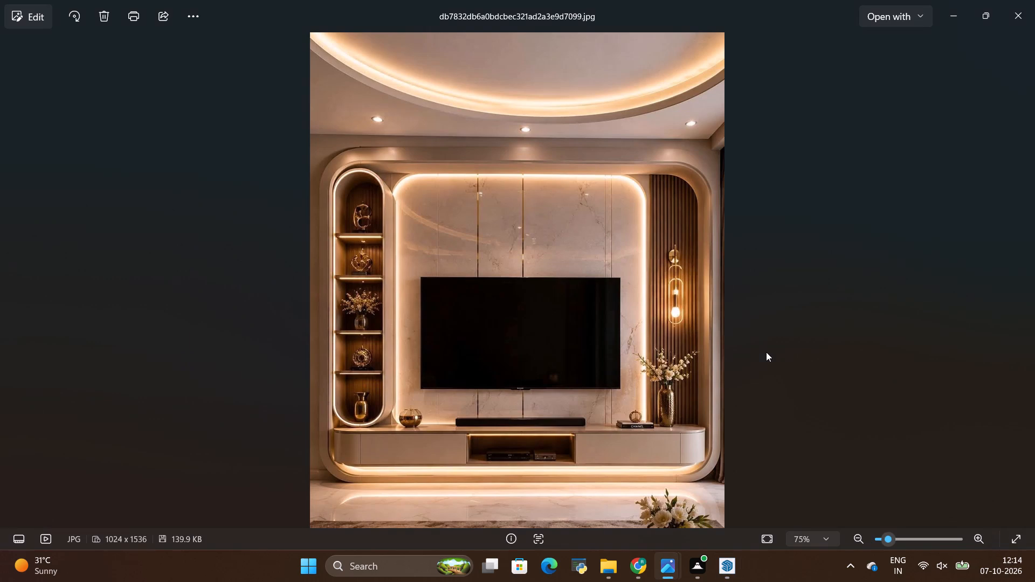
scroll(412, 255, "up", 2)
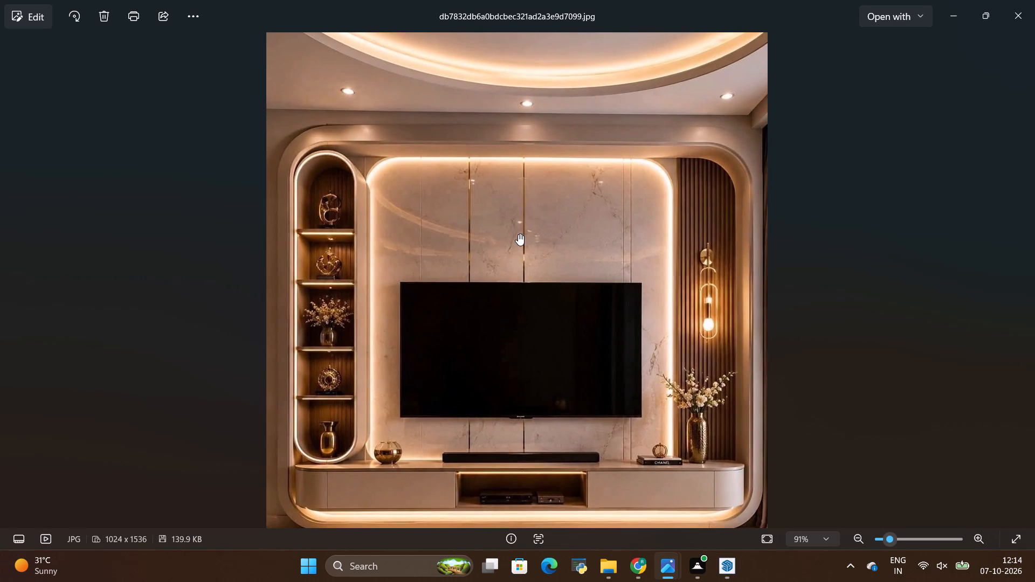
key("alt+Tab")
scroll(482, 319, "up", 1)
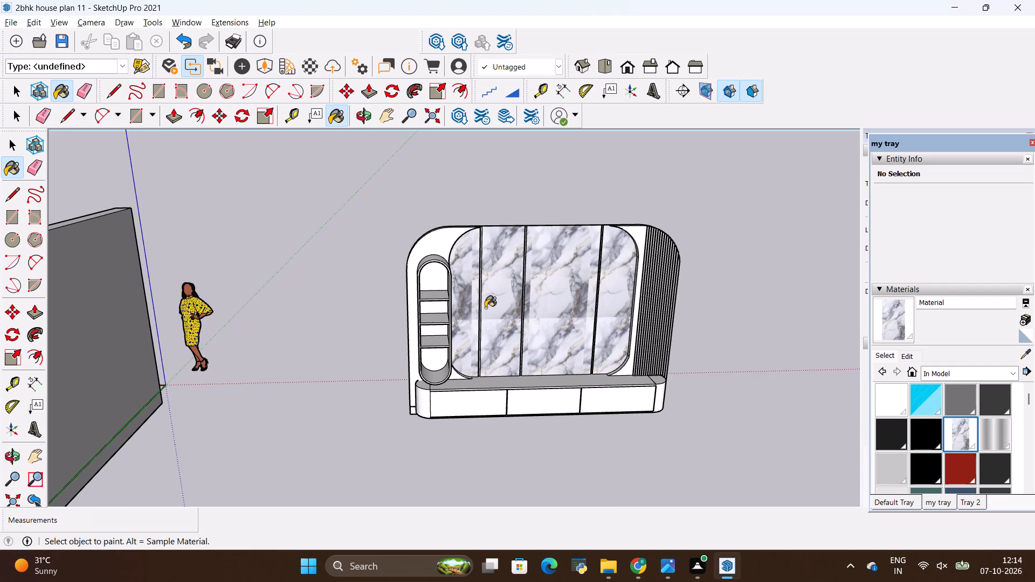
scroll(486, 298, "up", 6)
scroll(458, 247, "up", 3)
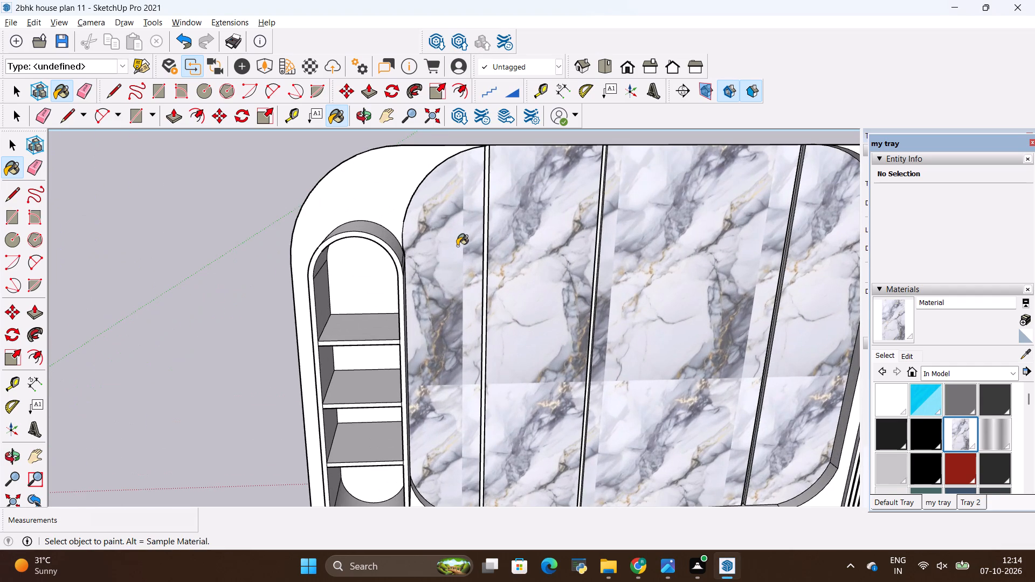
key("alt+Tab")
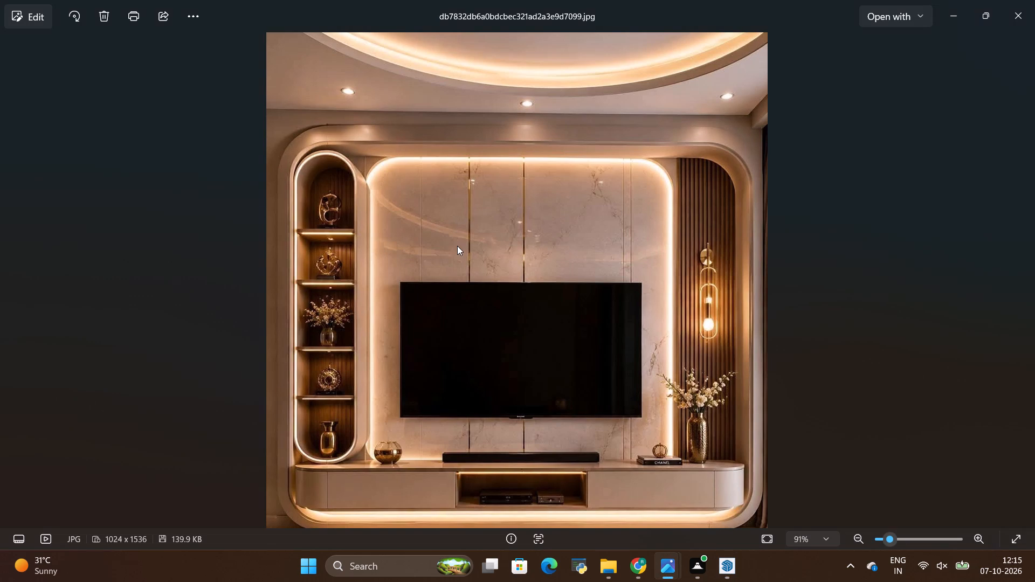
key("alt+Tab")
scroll(457, 246, "down", 4)
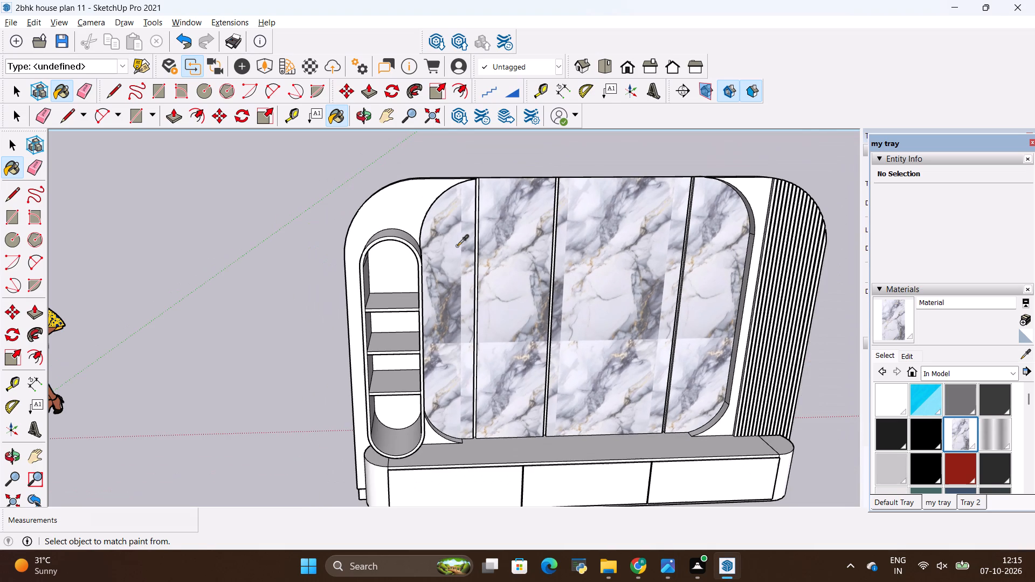
scroll(602, 241, "down", 3)
key("alt+Tab")
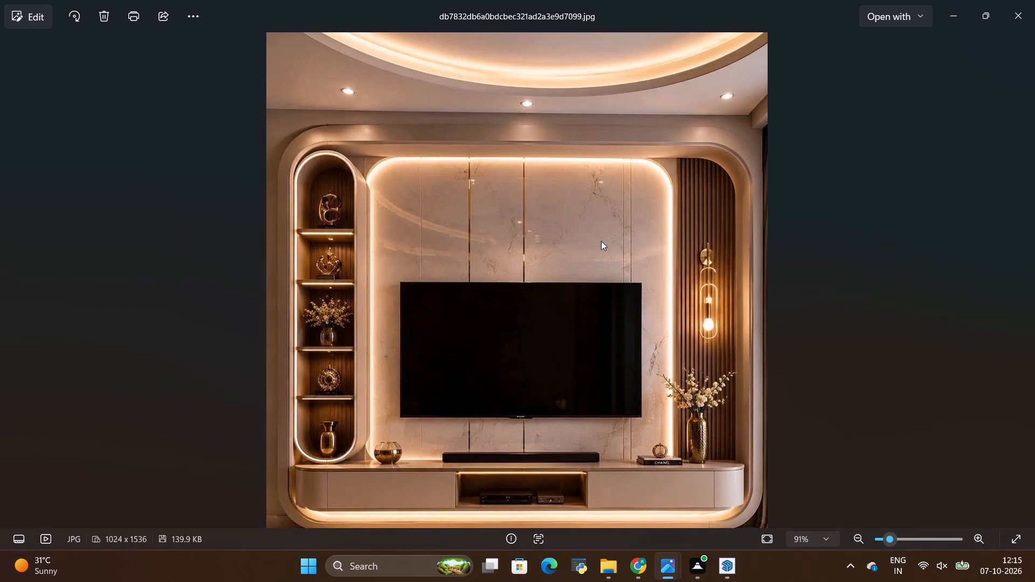
key("alt+Tab")
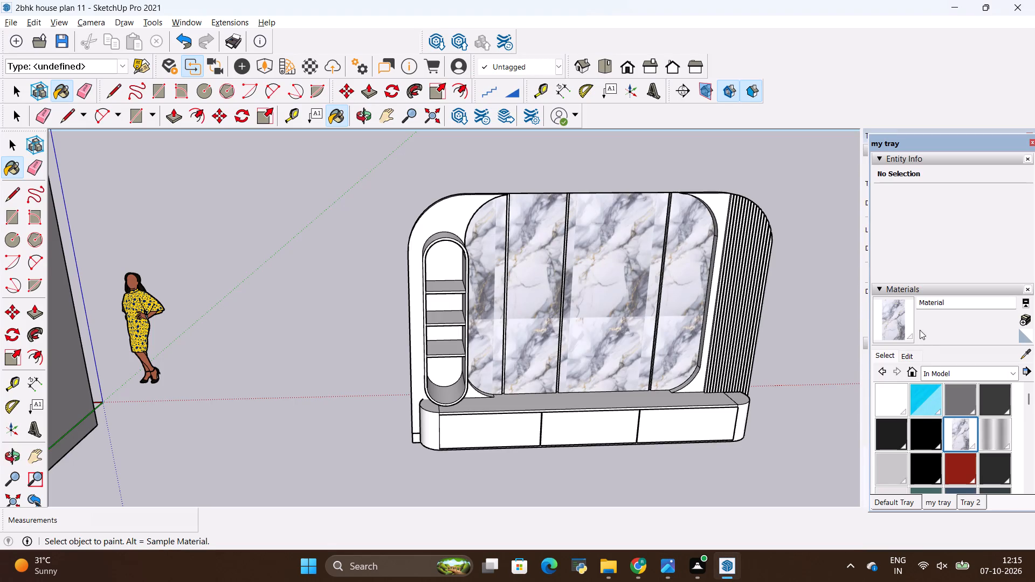
Start another material using the beige marble image "e988e1e0b7f453c218d90d6e526c6721" from the all materials folder as its texture.
left_click(1024, 319)
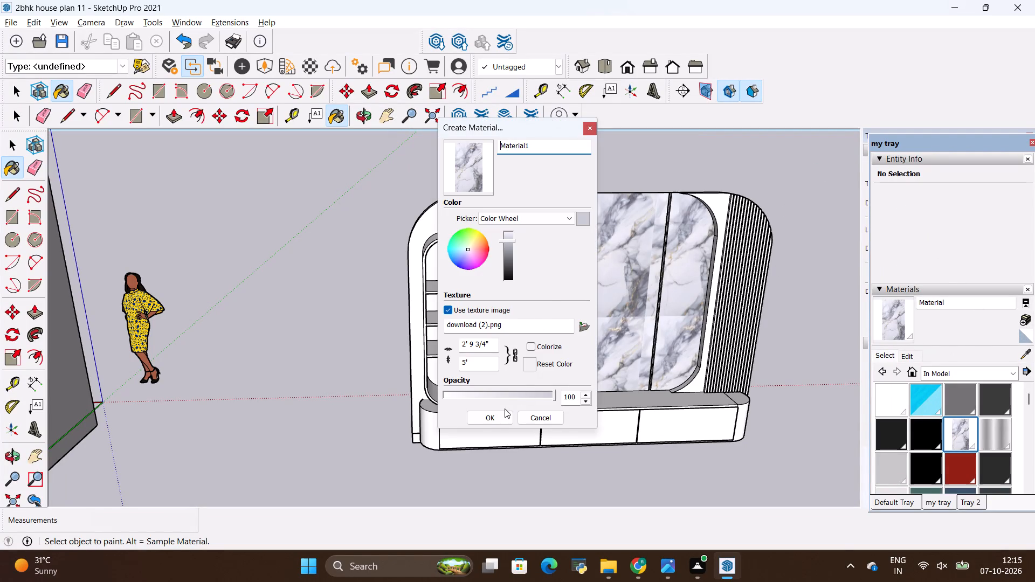
left_click(584, 328)
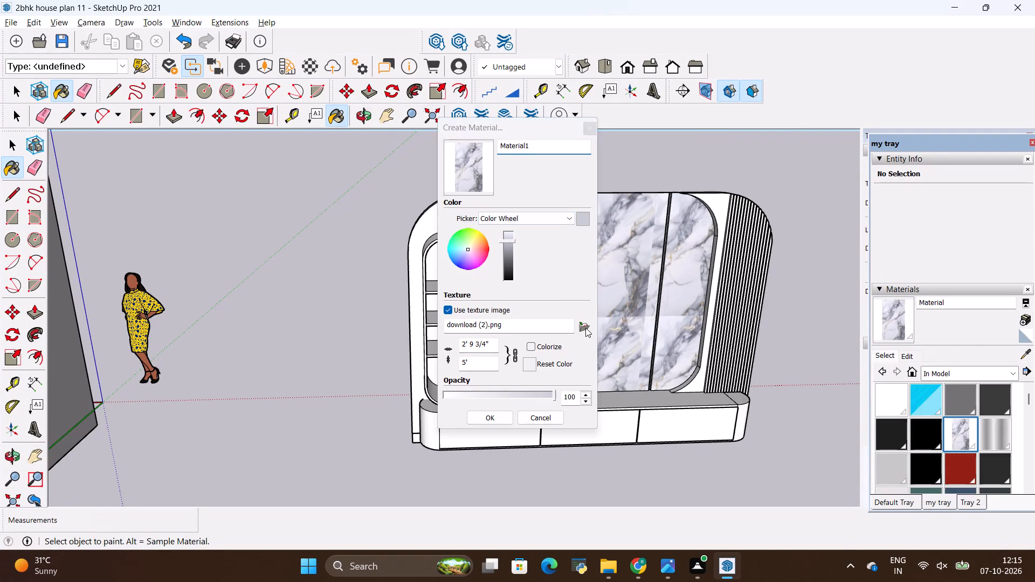
scroll(625, 286, "up", 11, "ctrl")
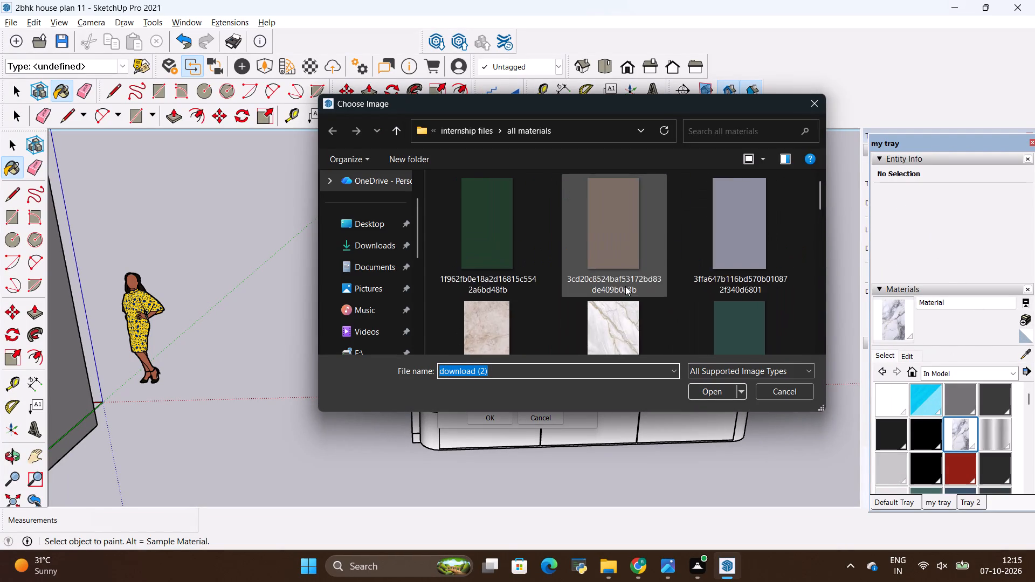
scroll(625, 286, "up", 7, "ctrl")
scroll(625, 286, "down", 4)
scroll(625, 286, "up", 2)
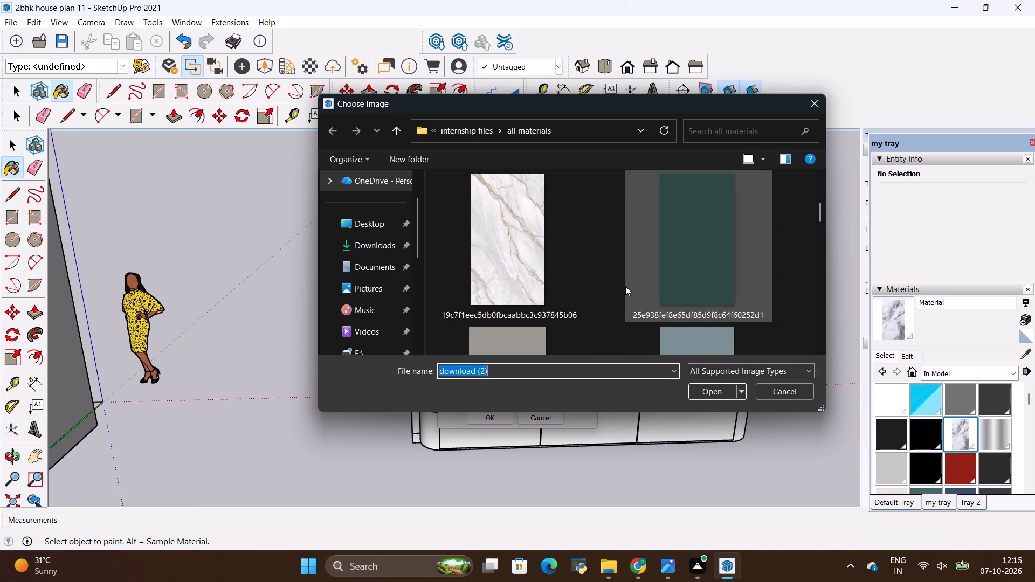
scroll(625, 286, "down", 4)
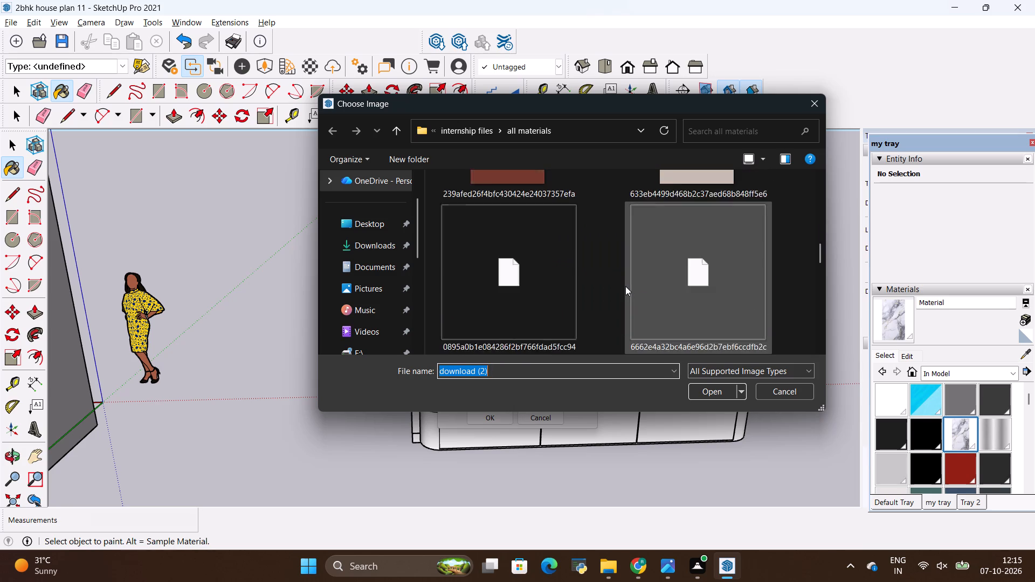
scroll(625, 286, "down", 3)
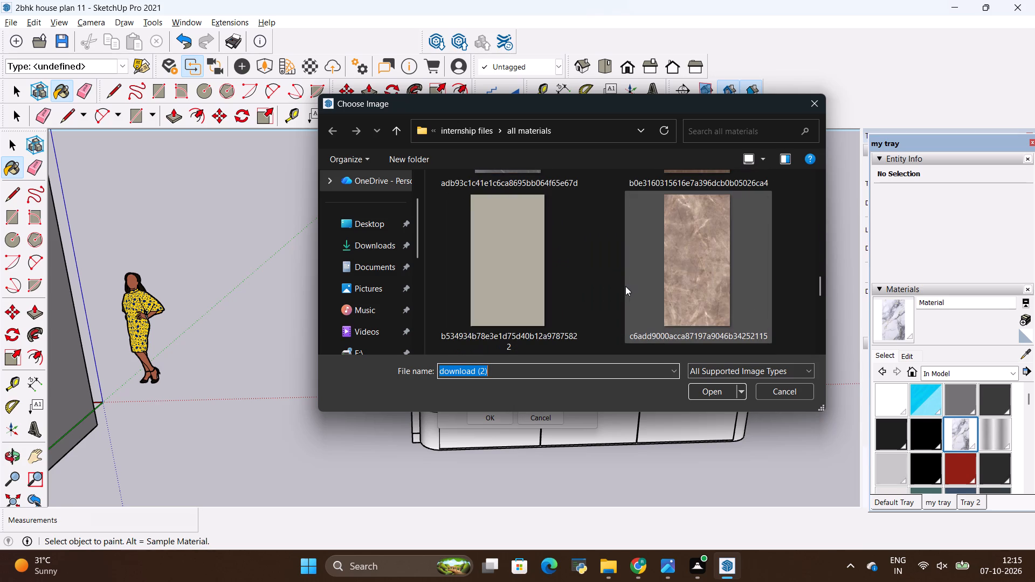
scroll(625, 286, "down", 3)
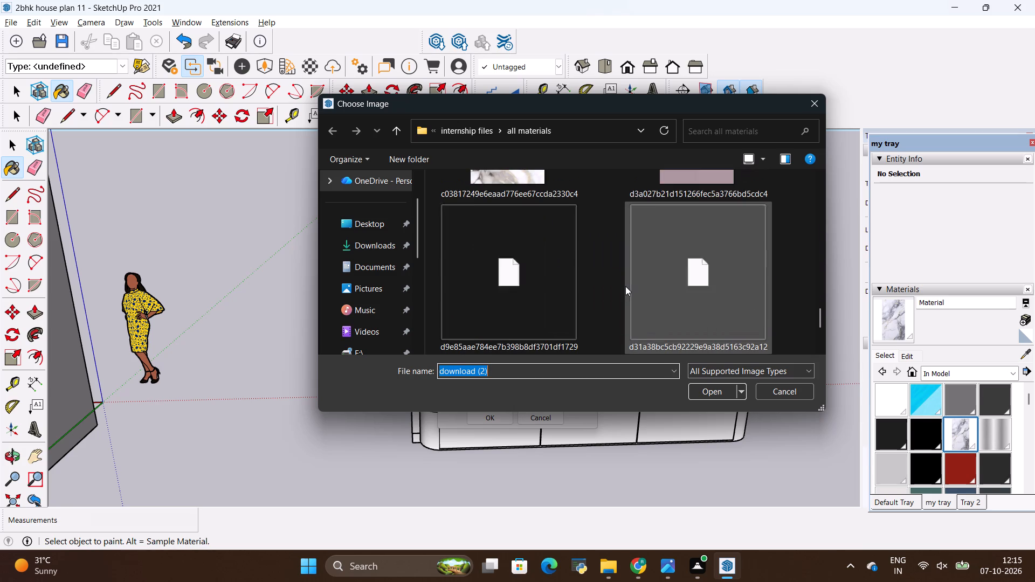
scroll(625, 286, "down", 1)
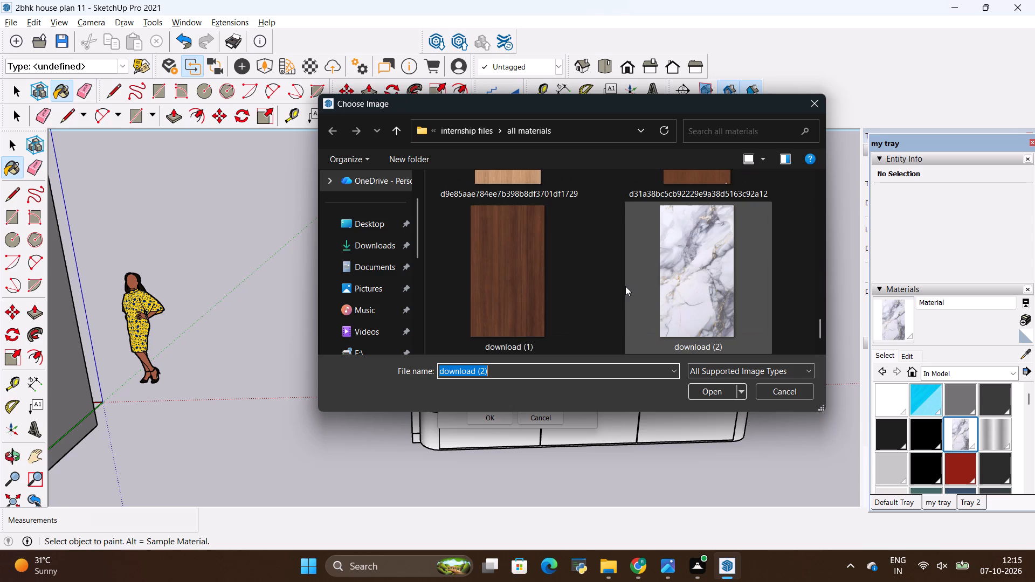
scroll(633, 285, "down", 1)
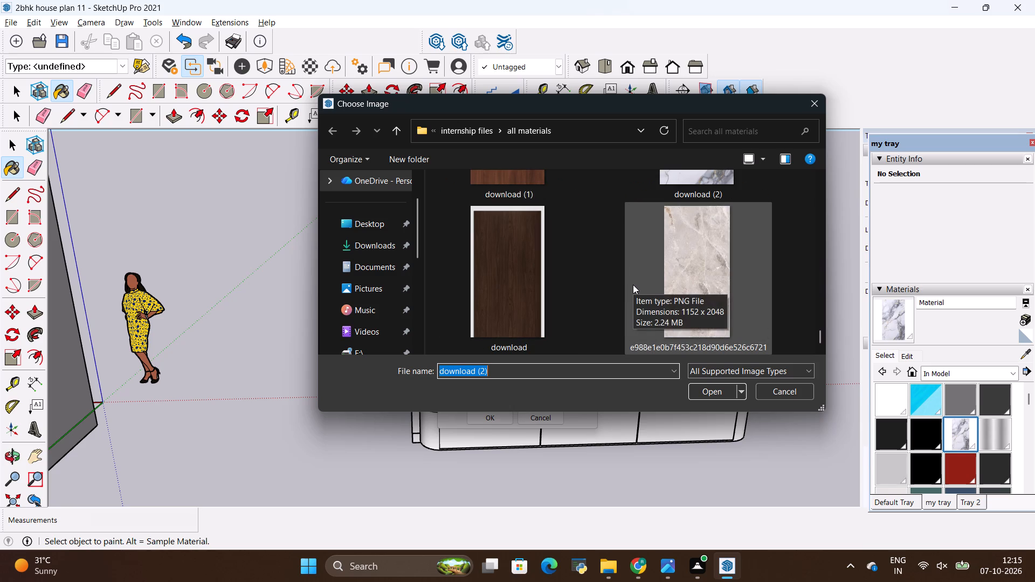
left_click(687, 274)
left_click(720, 393)
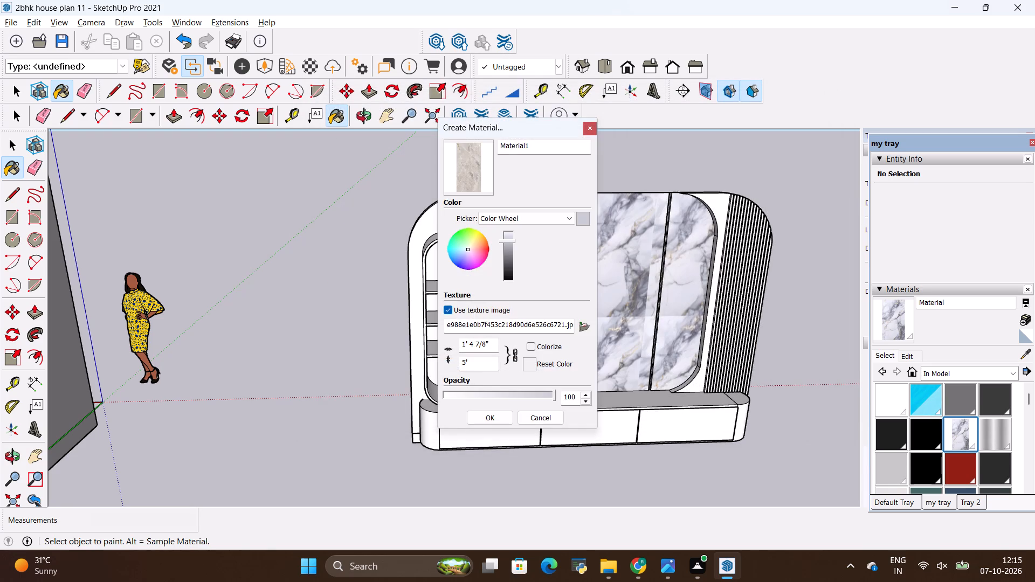
Finish creating the beige marble material with a texture height of 5' and proportional width.
key("BackSpace")
type("8'")
key("Return")
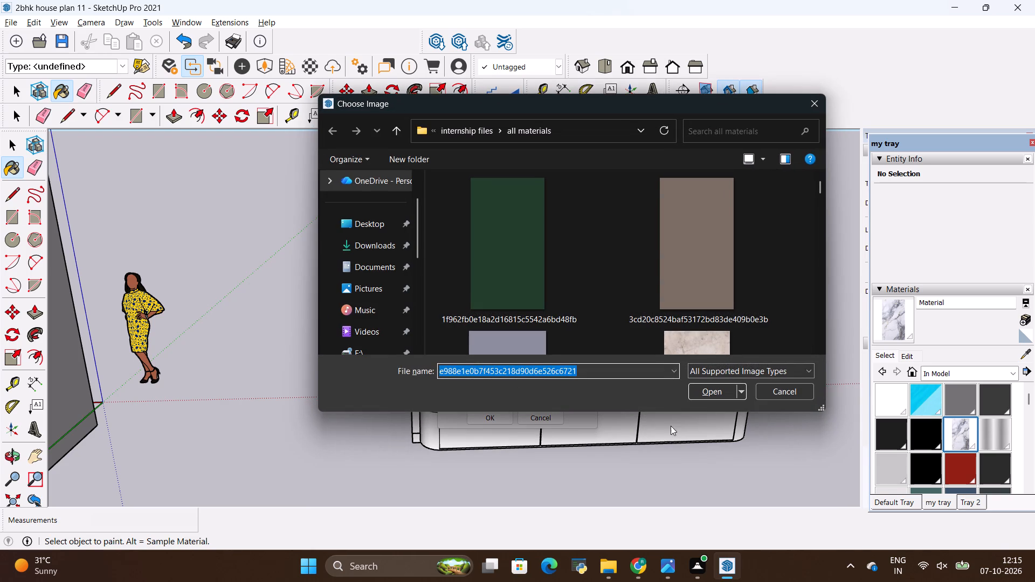
left_click(815, 101)
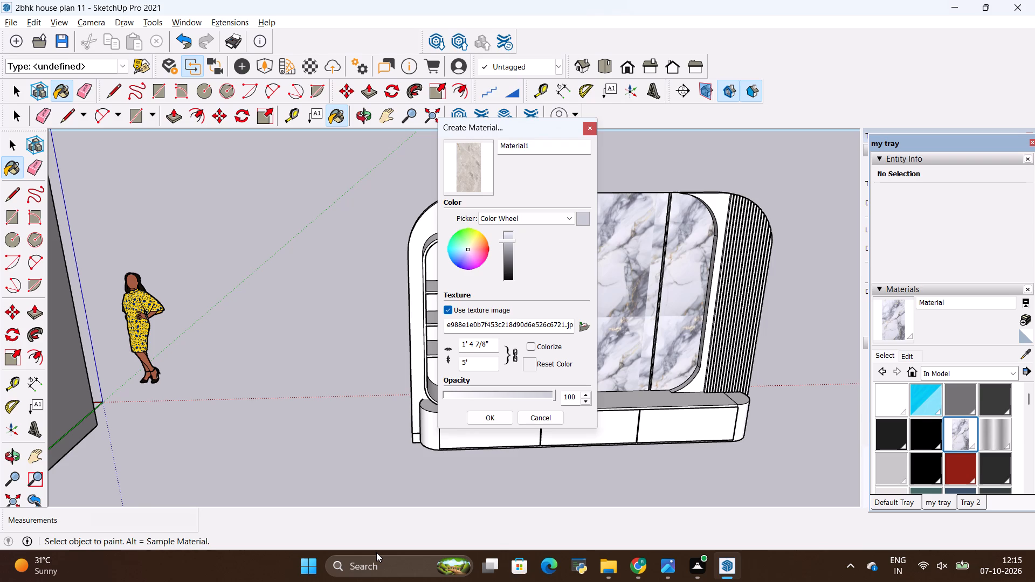
left_click(487, 422)
Paint the three drawer fronts of the TV unit's base cabinet with the new beige marble.
left_click(895, 323)
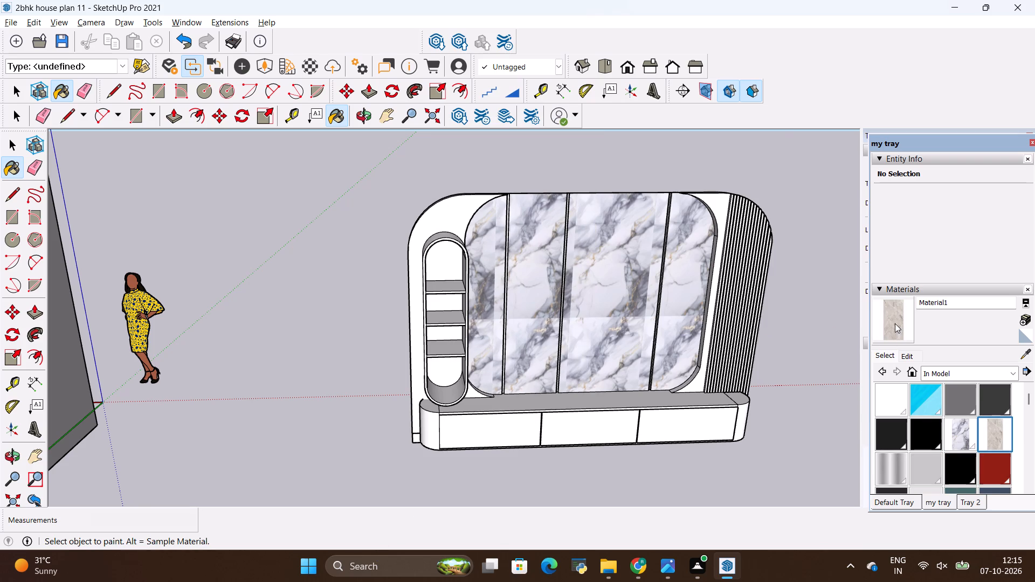
scroll(595, 453, "up", 3)
left_click(599, 423)
left_click(702, 418)
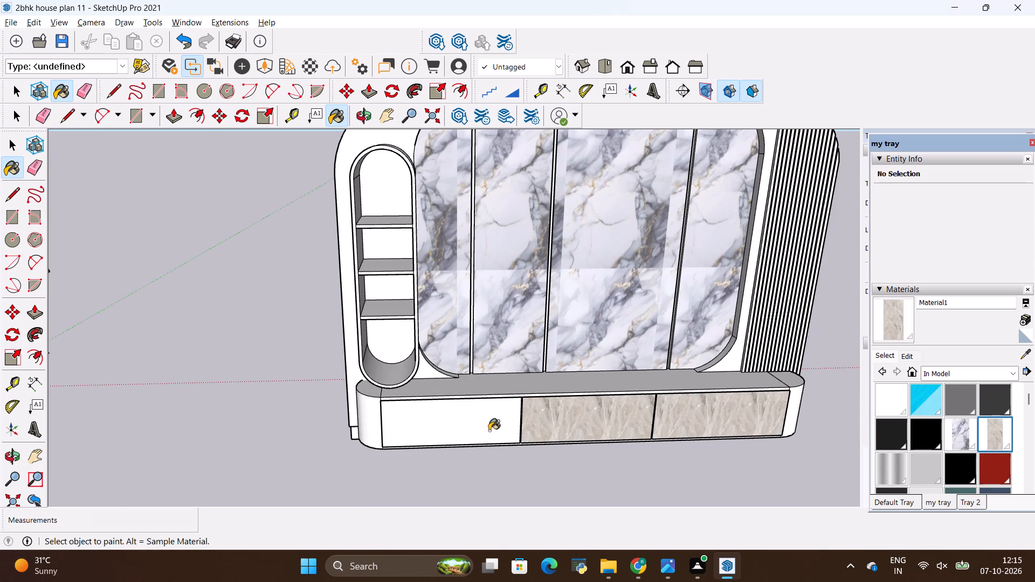
left_click(489, 430)
scroll(536, 433, "up", 8)
scroll(539, 439, "down", 10)
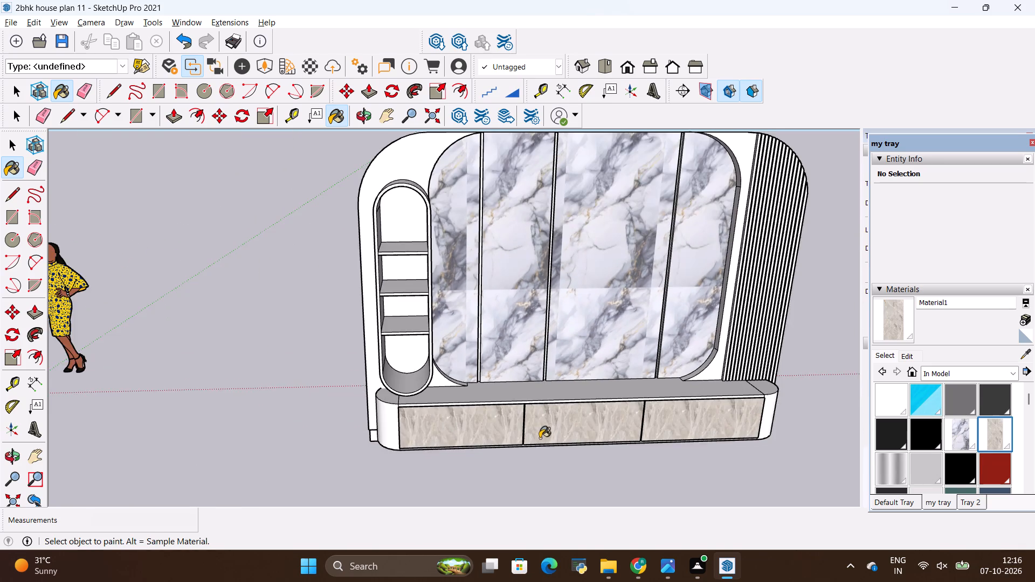
scroll(574, 456, "down", 3)
Check the reference photo and paint the back panel's outer surfaces beside the shelf niche and beside the slats with beige marble.
key("alt+Tab")
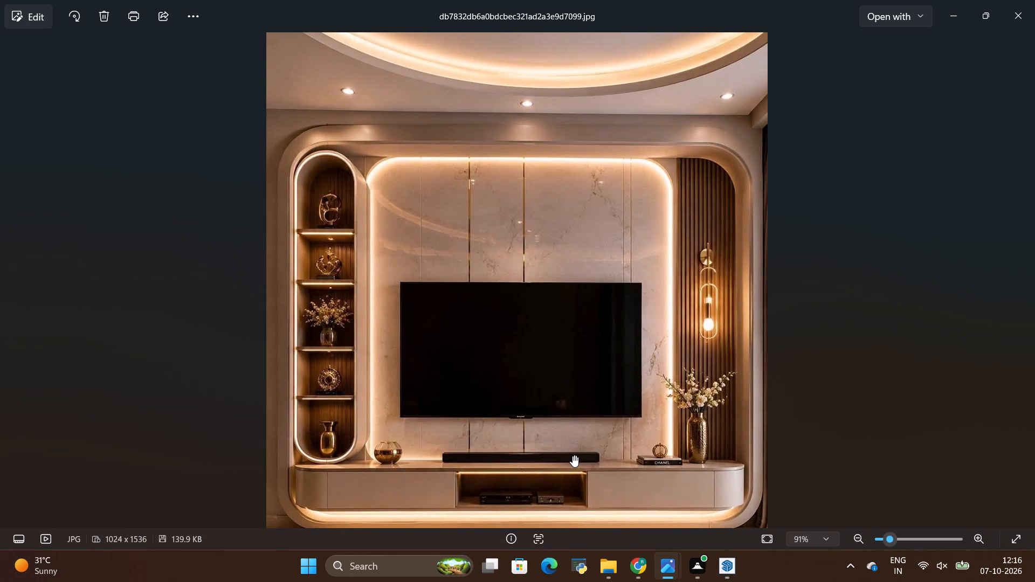
key("alt+Tab")
key("alt+Tab")
key("alt+Tab")
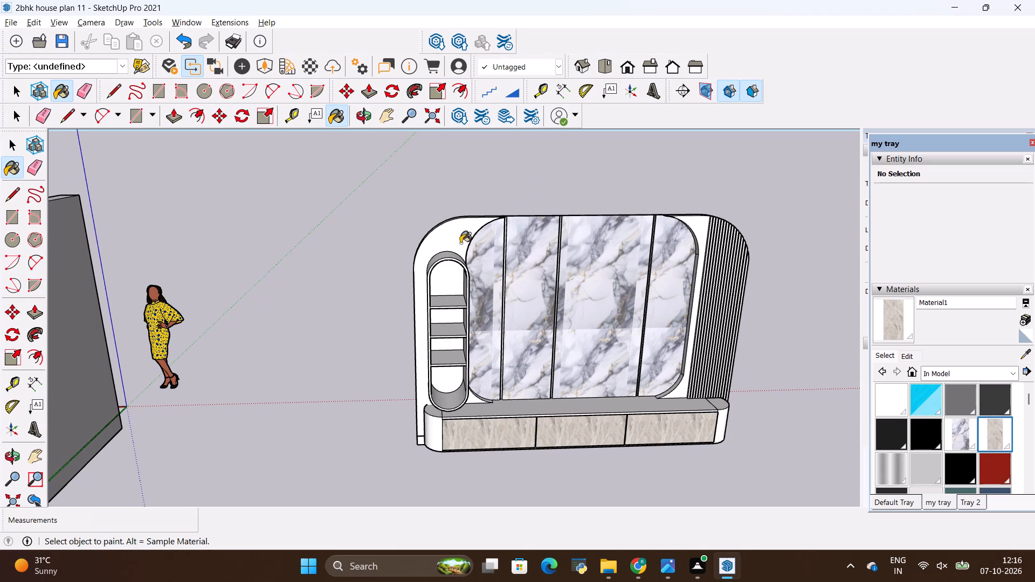
scroll(460, 243, "up", 2)
left_click(458, 244)
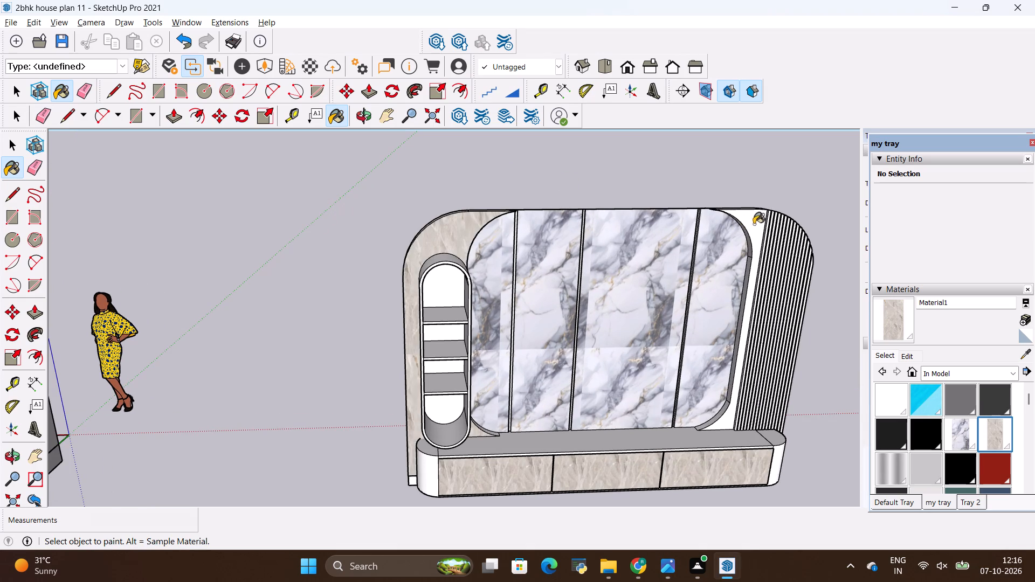
left_click(755, 223)
scroll(413, 208, "down", 4)
middle_click_drag(500, 324, 494, 306)
Paint the base cabinet's top surface and the thin front edge above the drawers with beige marble, checking against the reference photo.
key("alt+Tab")
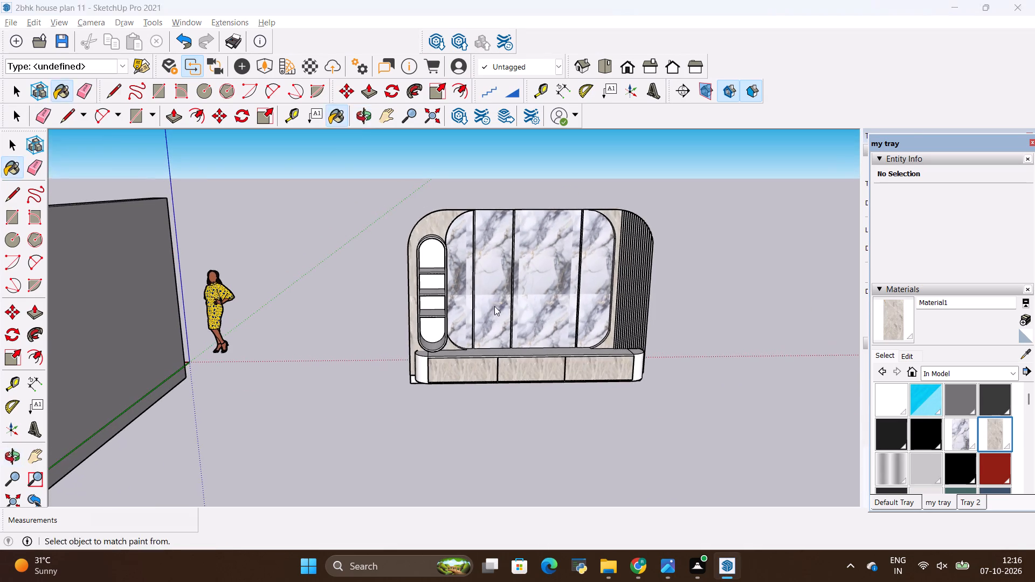
key("alt+Tab")
scroll(503, 393, "up", 4)
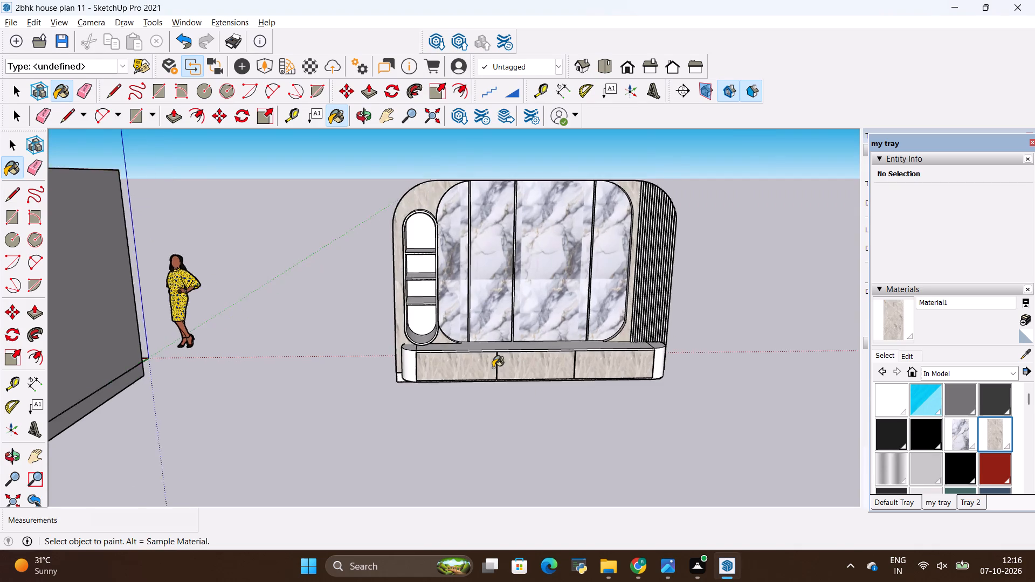
scroll(493, 368, "up", 10)
left_click(553, 329)
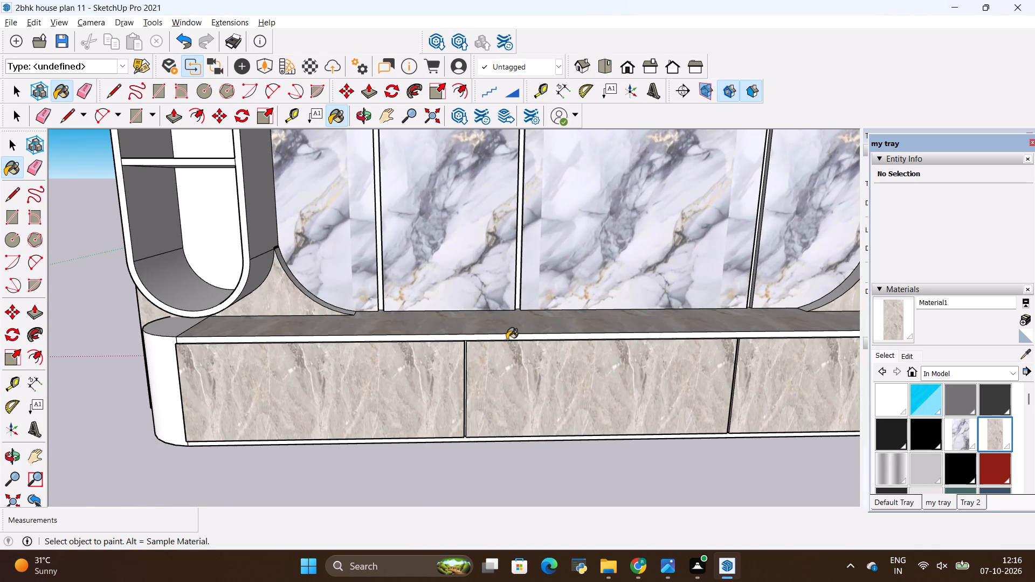
key("alt+Tab")
scroll(485, 418, "up", 2)
scroll(420, 481, "up", 11)
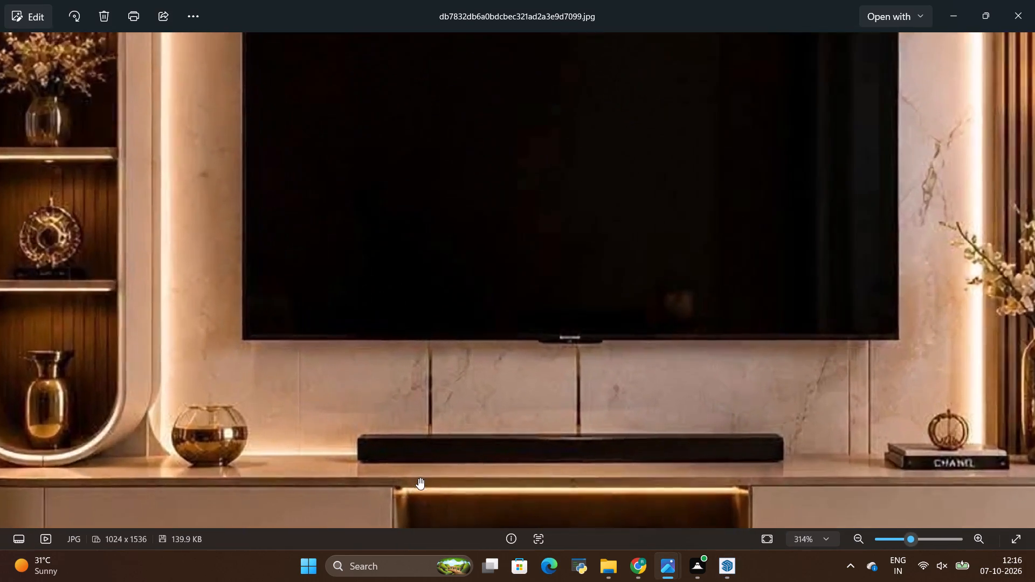
scroll(496, 447, "down", 12)
key("alt+Tab")
scroll(500, 364, "up", 11)
left_click(511, 314)
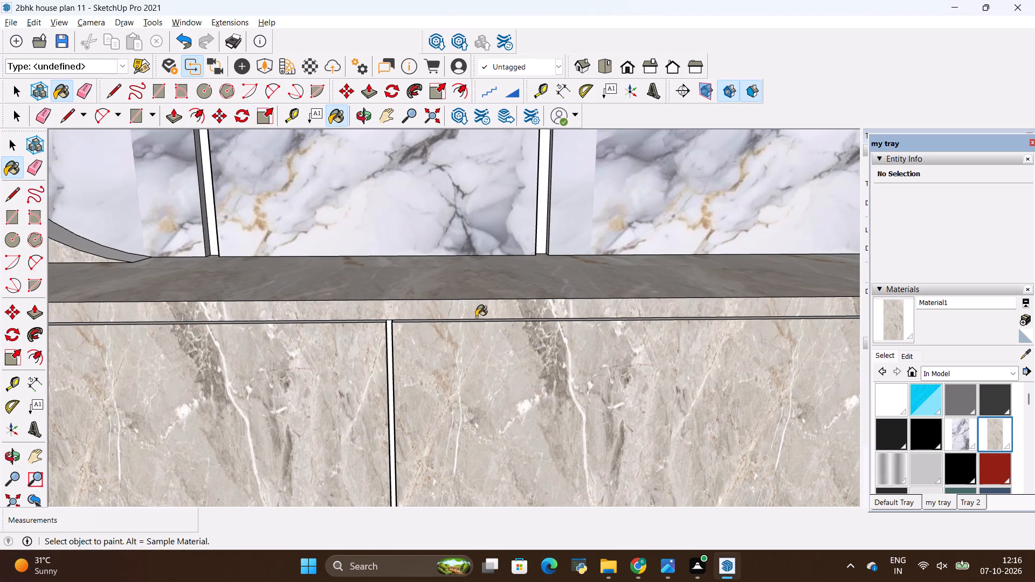
scroll(460, 328, "down", 12)
Paint the curved side and top of the base cabinet's rounded end below the shelf niche with beige marble.
key("alt+Tab")
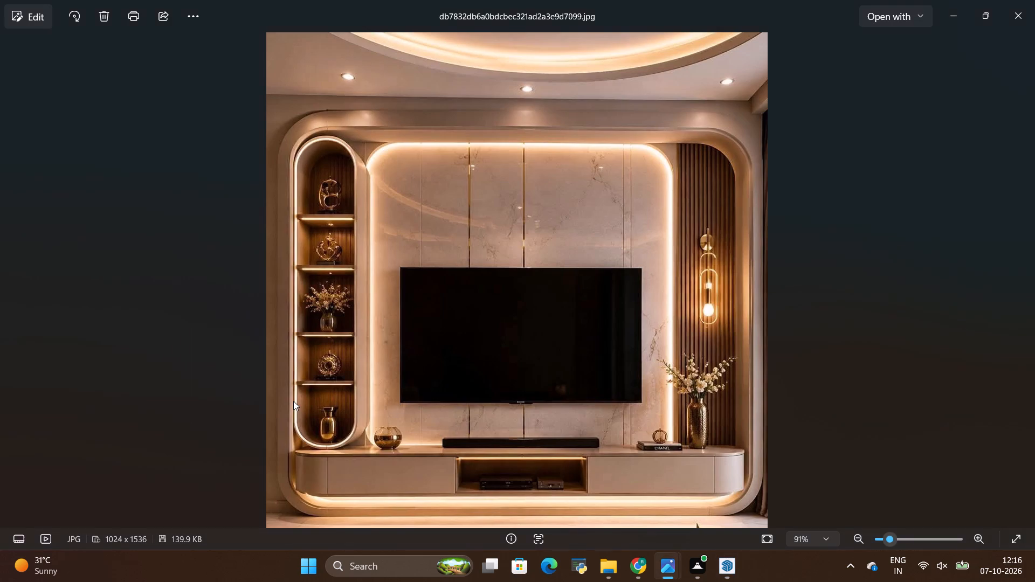
key("alt+Tab")
scroll(226, 445, "up", 1)
middle_click_drag(226, 445, 470, 367)
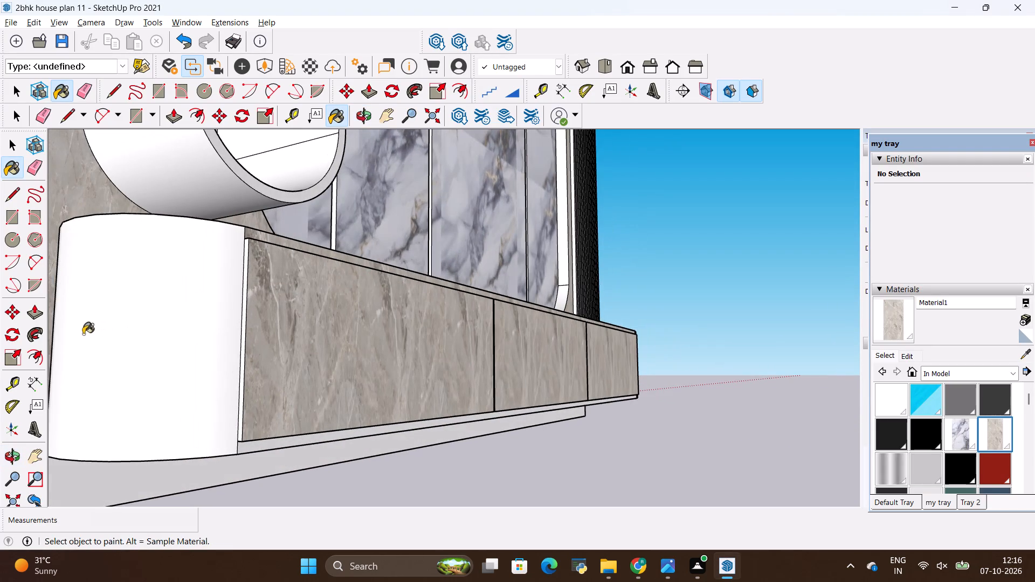
left_click(134, 333)
middle_click_drag(335, 316, 63, 453)
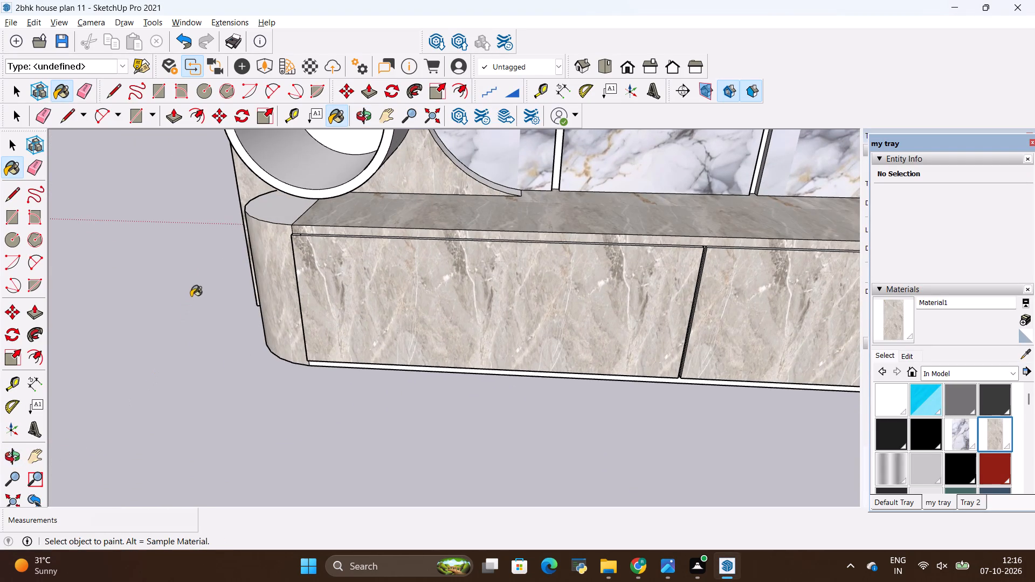
scroll(295, 206, "up", 3)
left_click(274, 223)
scroll(156, 315, "down", 7)
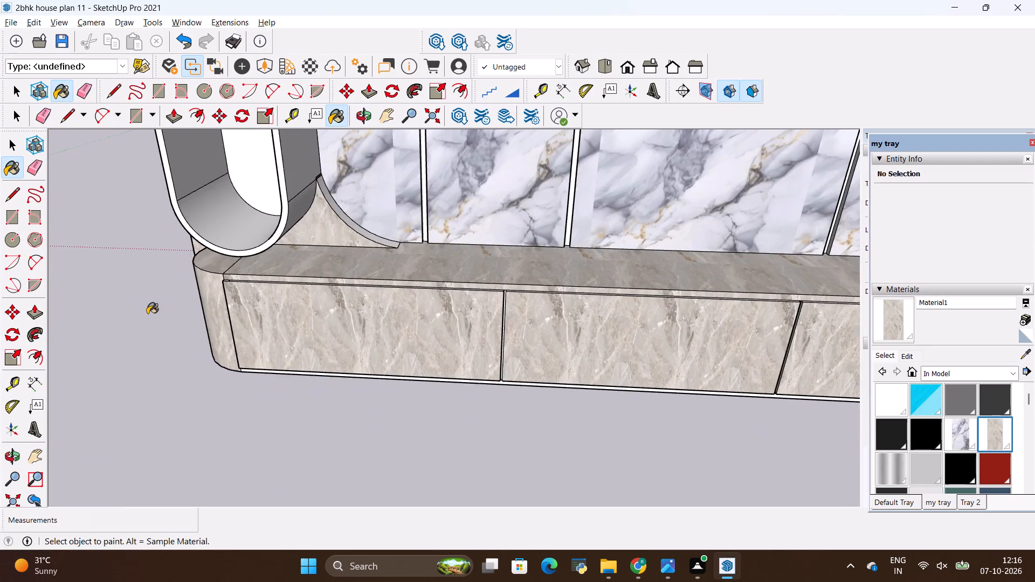
scroll(147, 314, "down", 7)
Paint the curved side and top of the base cabinet's rounded end below the slats with beige marble.
scroll(477, 335, "up", 5)
left_click(512, 332)
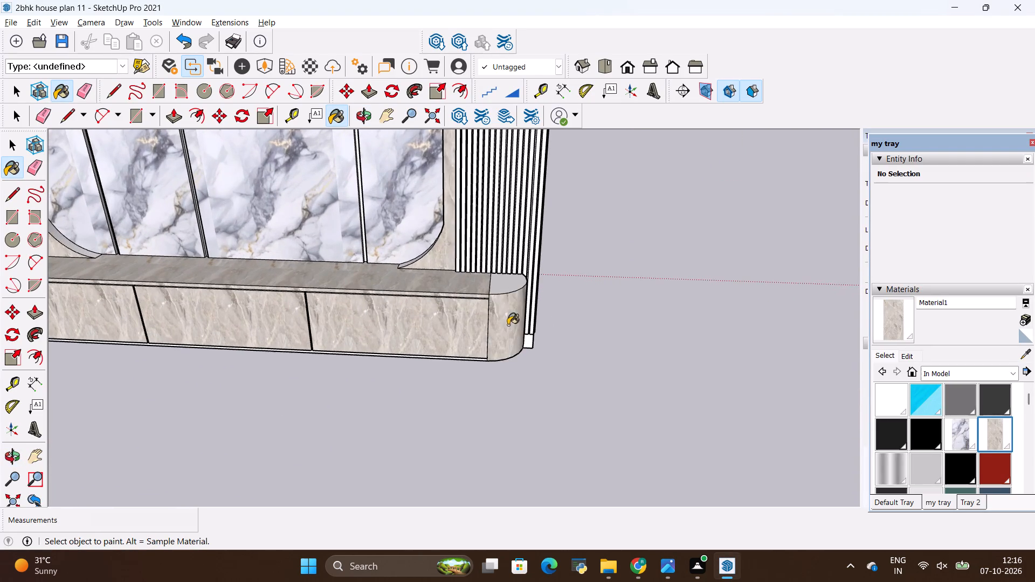
scroll(494, 295, "up", 4)
left_click(505, 288)
scroll(473, 320, "down", 11)
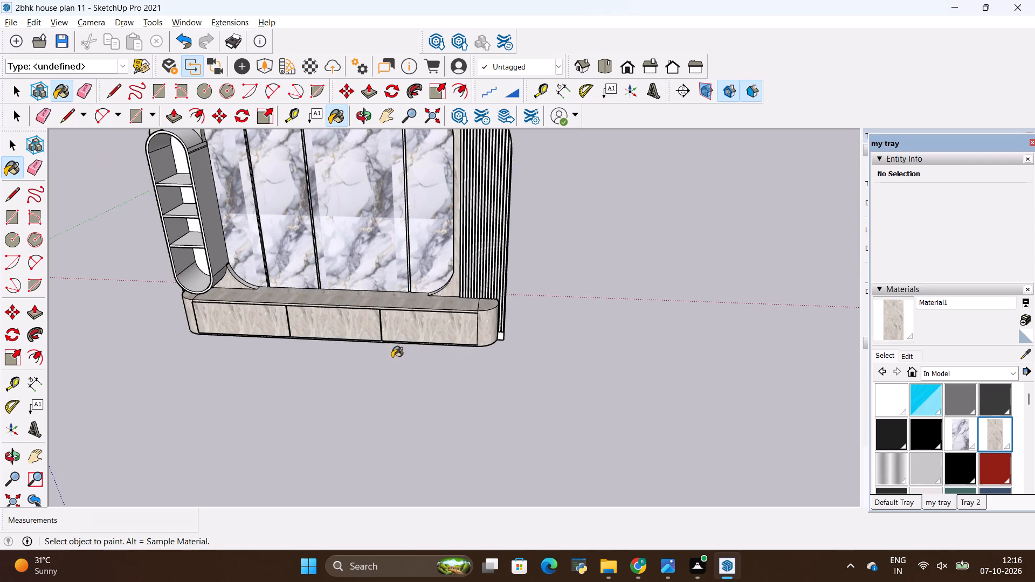
middle_click_drag(392, 357, 449, 345)
scroll(448, 345, "down", 5)
scroll(454, 254, "up", 4)
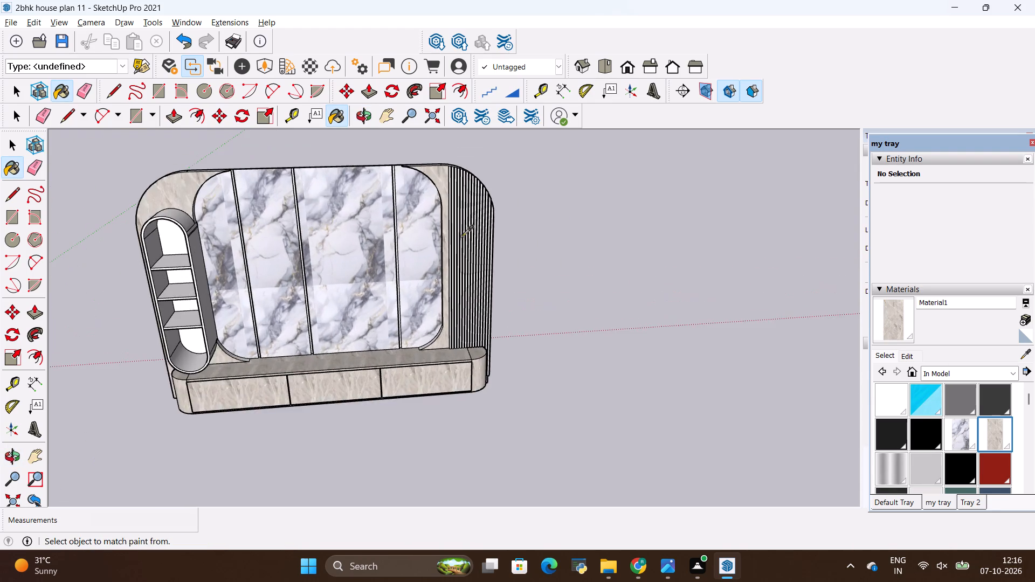
Check the slats in the reference photo and look through the Colors-Named collection for a matching brown.
key("alt+Tab")
key("alt+Tab")
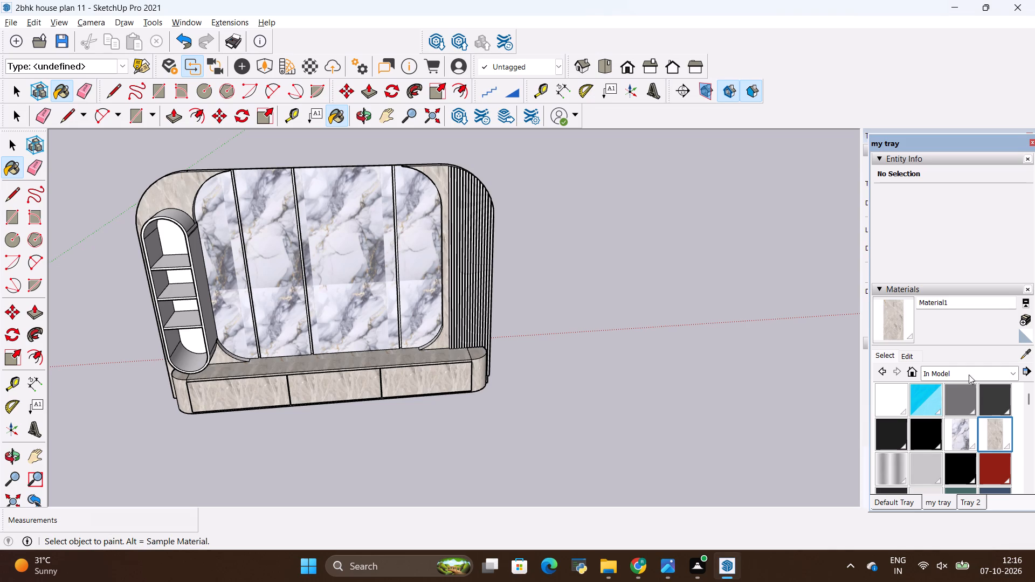
scroll(968, 386, "up", 2)
left_click(964, 371)
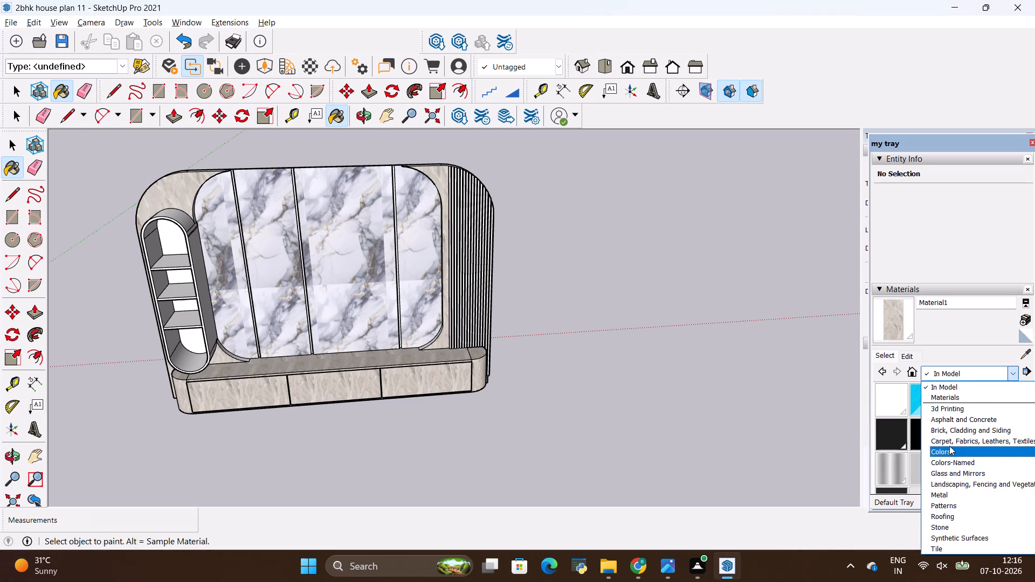
scroll(956, 420, "up", 3)
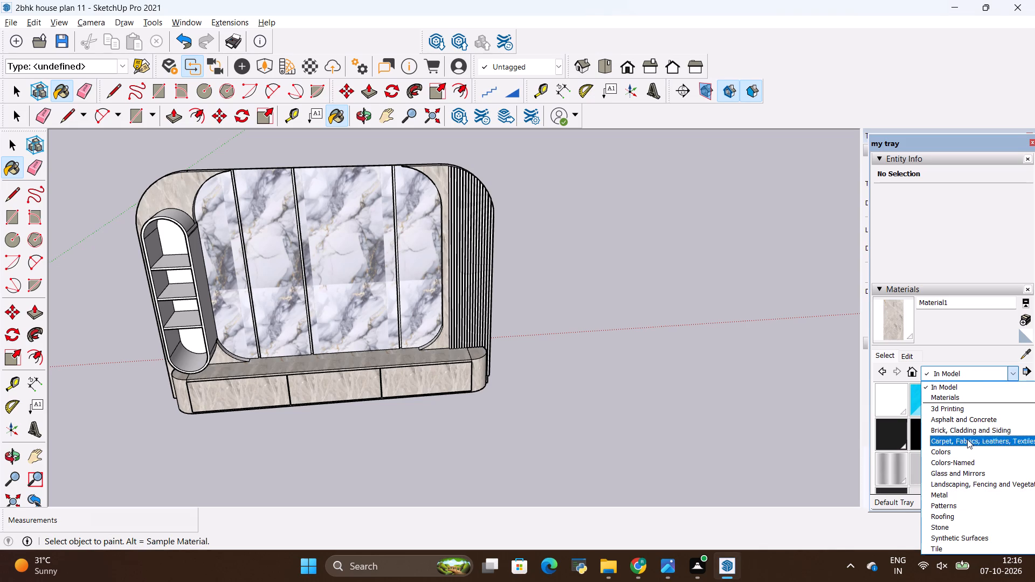
left_click(962, 462)
scroll(949, 437, "down", 3)
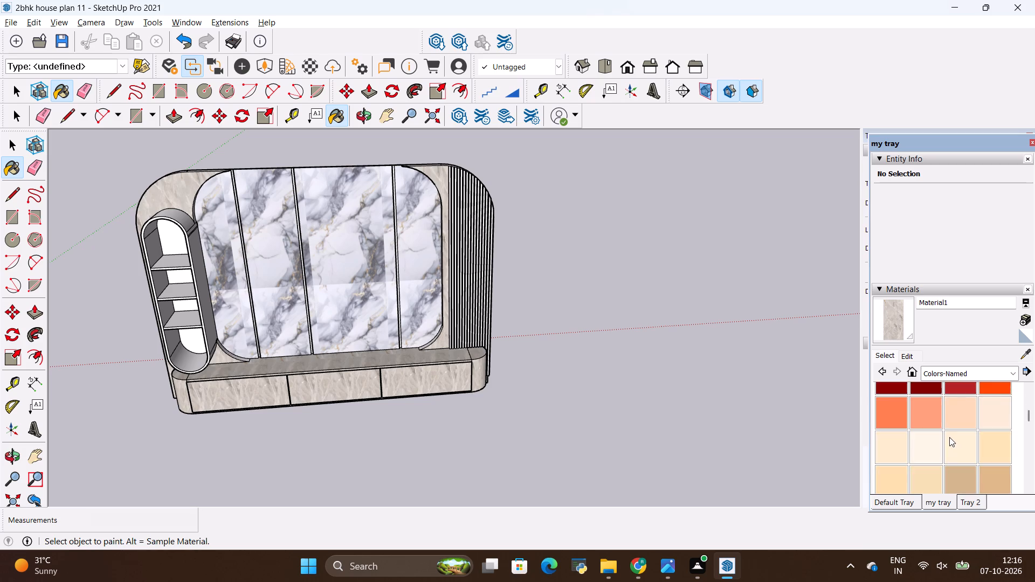
scroll(947, 429, "up", 1)
scroll(947, 429, "down", 2)
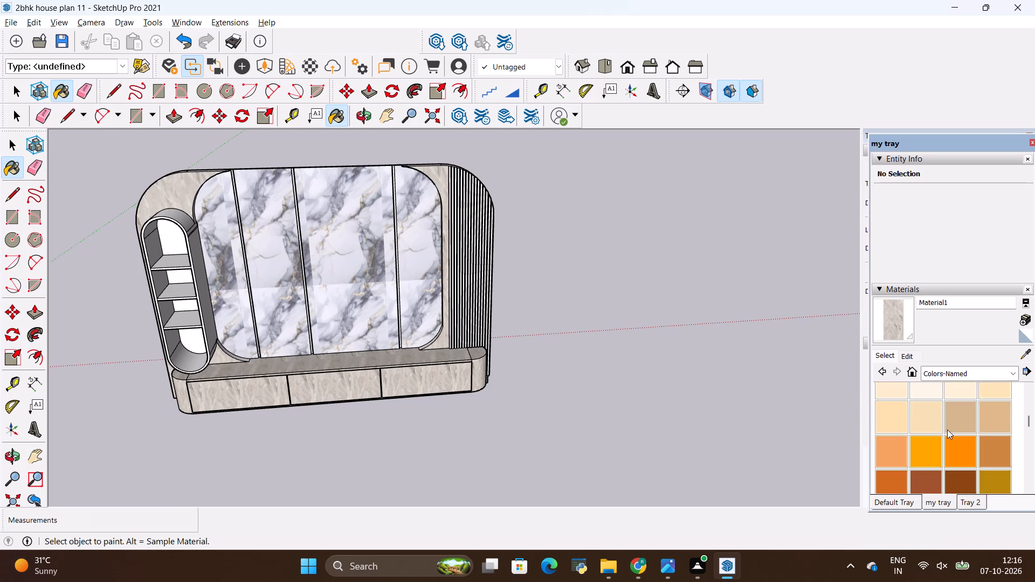
scroll(947, 429, "down", 2)
scroll(947, 429, "up", 5)
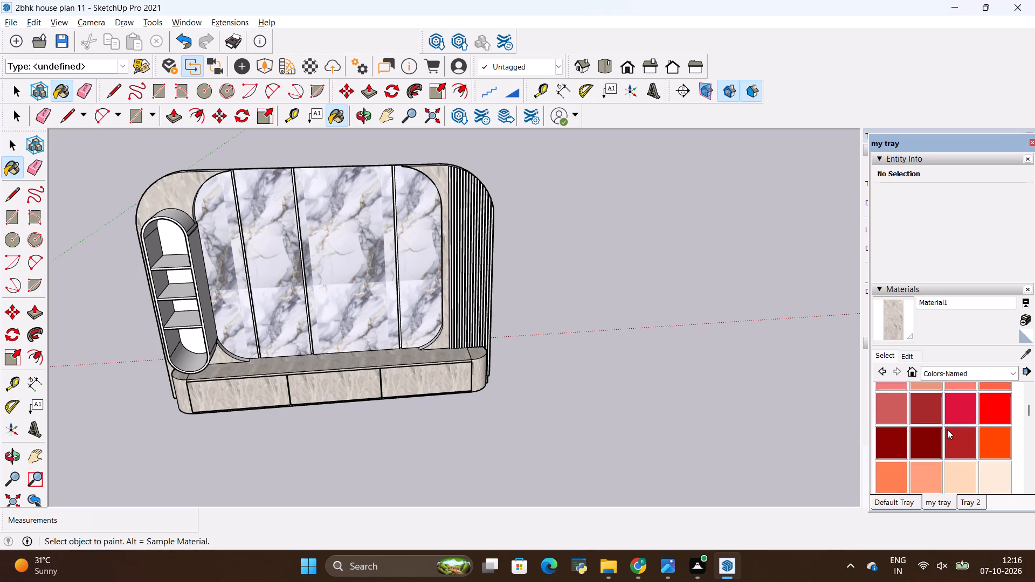
scroll(947, 429, "up", 4)
scroll(970, 447, "down", 4)
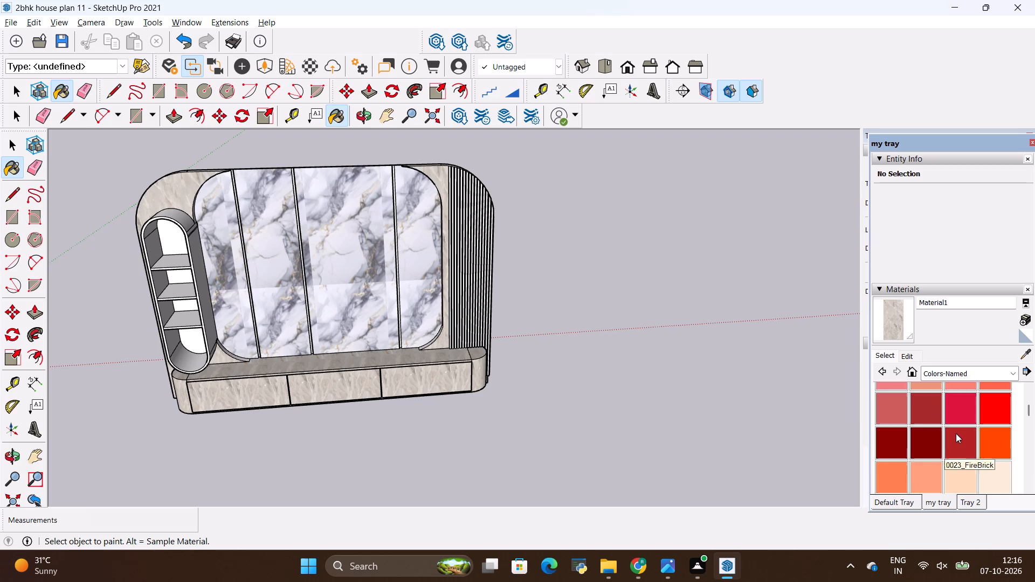
scroll(956, 433, "down", 16)
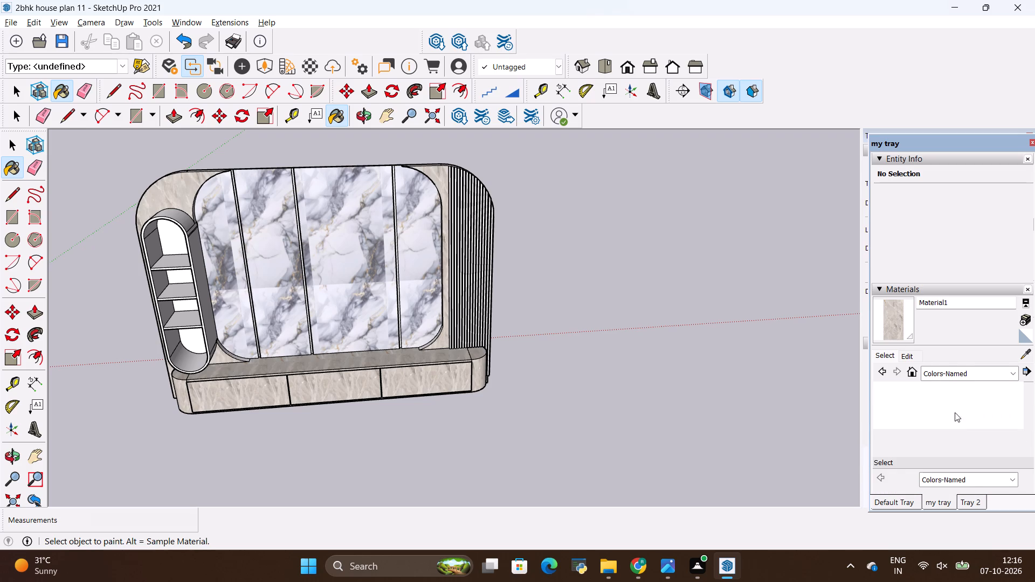
Switch the material library to the Colors collection and find a dark brown for the slats.
left_click(955, 311)
left_click(957, 357)
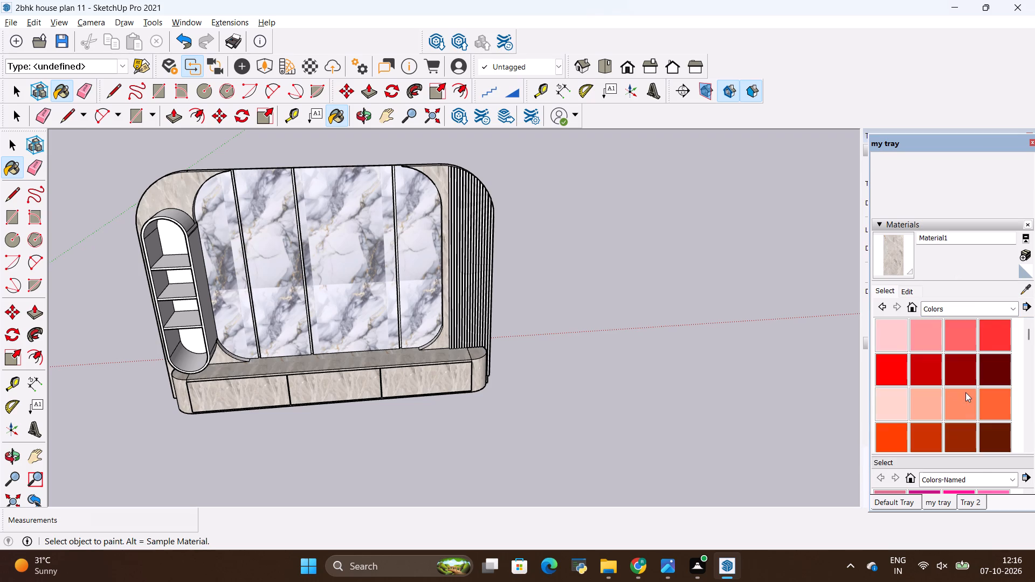
scroll(965, 392, "down", 2)
scroll(964, 391, "up", 1)
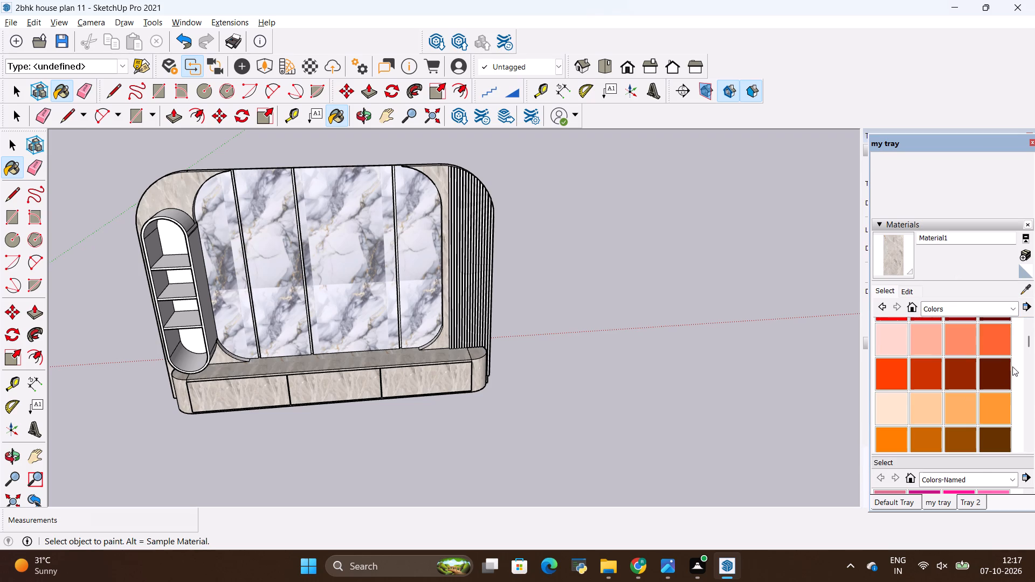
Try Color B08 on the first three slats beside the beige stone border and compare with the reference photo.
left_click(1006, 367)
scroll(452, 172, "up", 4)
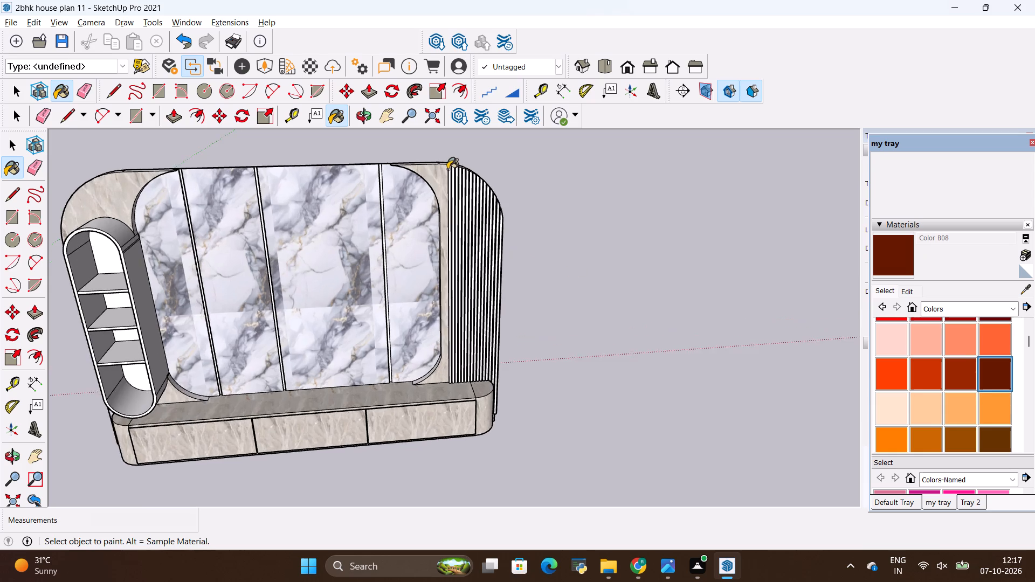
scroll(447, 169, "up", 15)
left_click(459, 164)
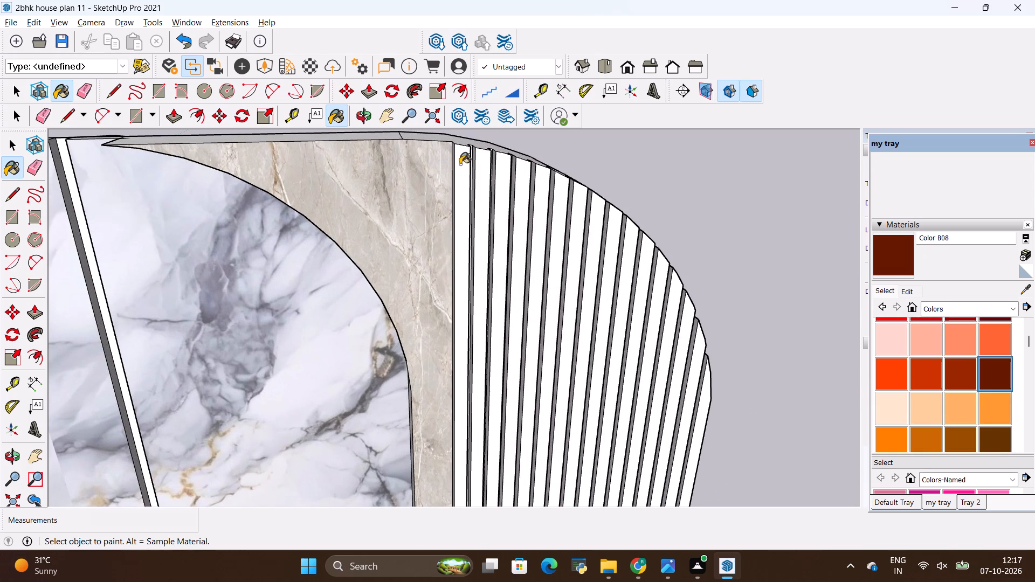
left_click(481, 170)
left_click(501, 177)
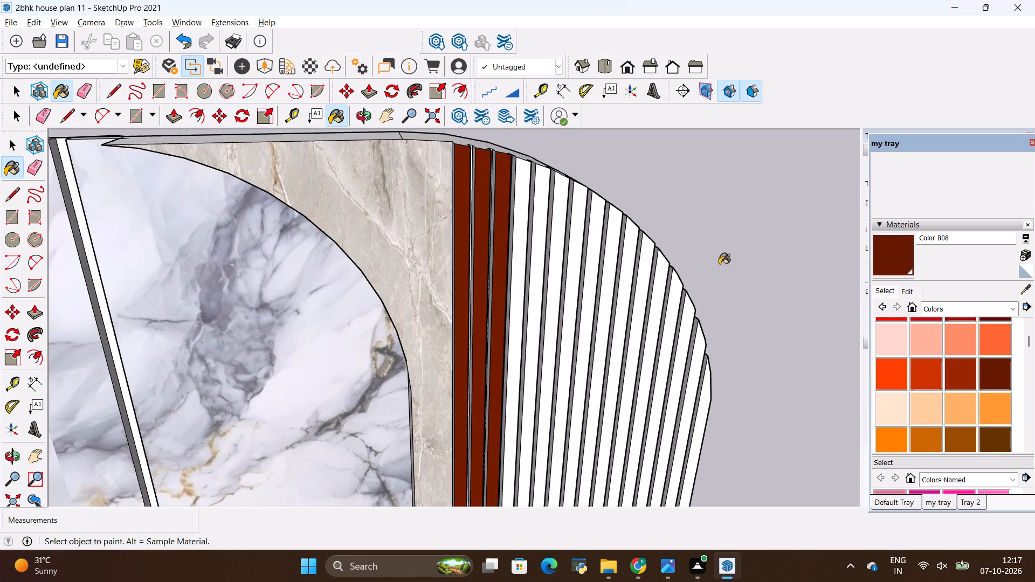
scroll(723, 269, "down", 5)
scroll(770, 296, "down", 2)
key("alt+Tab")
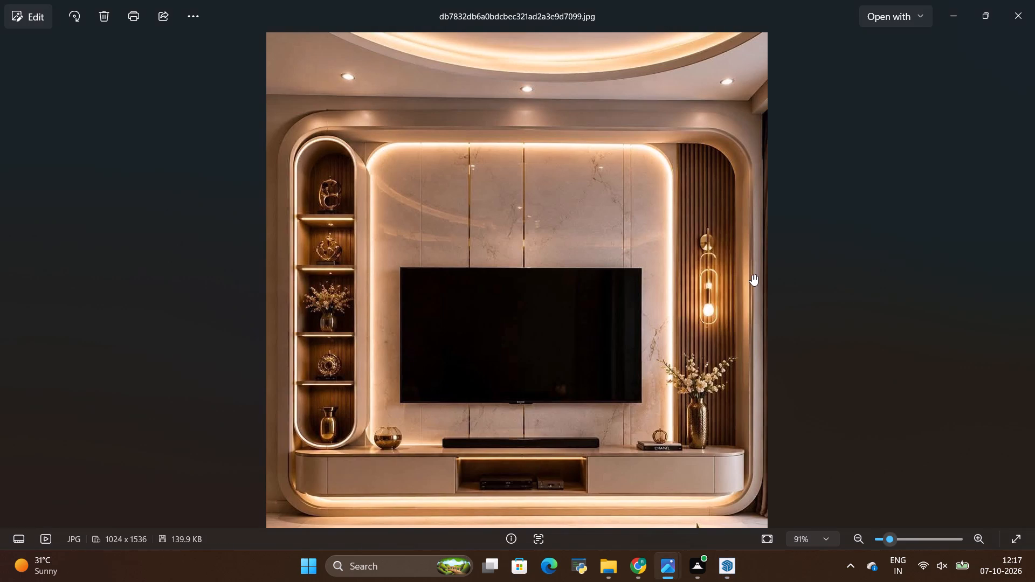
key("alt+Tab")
Repaint the first three slats beside the beige stone border with Color C08.
scroll(955, 355, "down", 1)
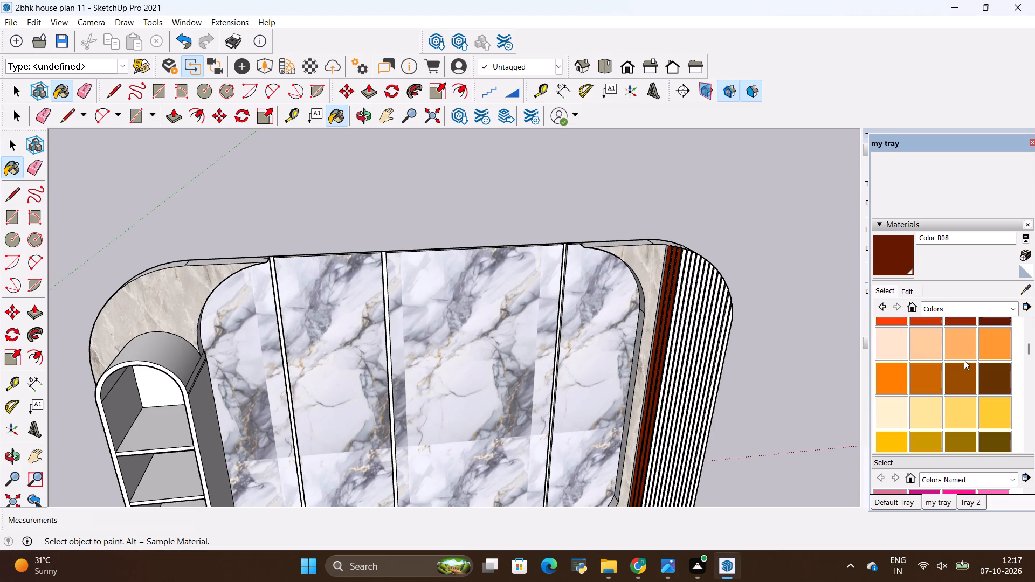
left_click(996, 379)
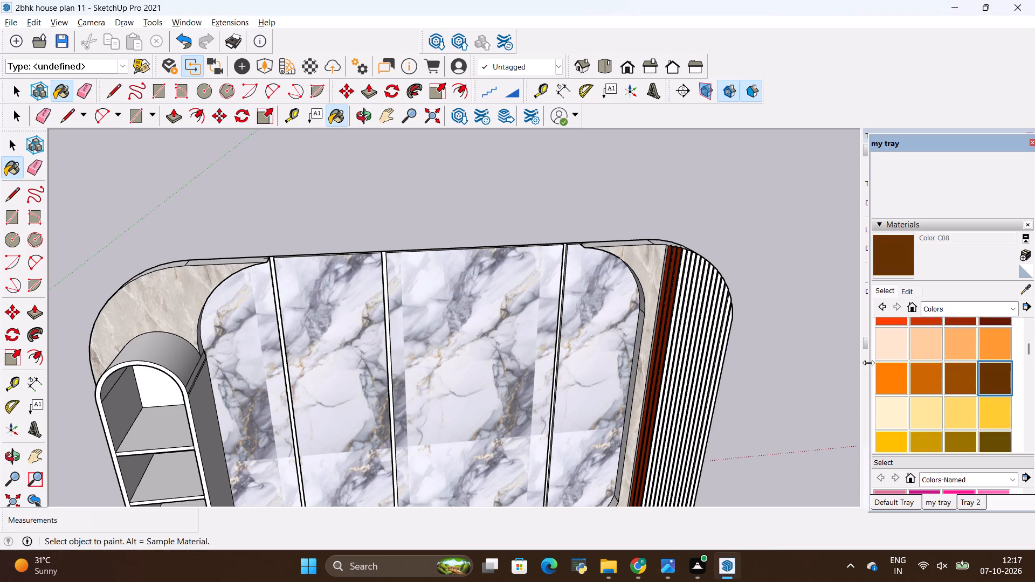
scroll(692, 261, "up", 17)
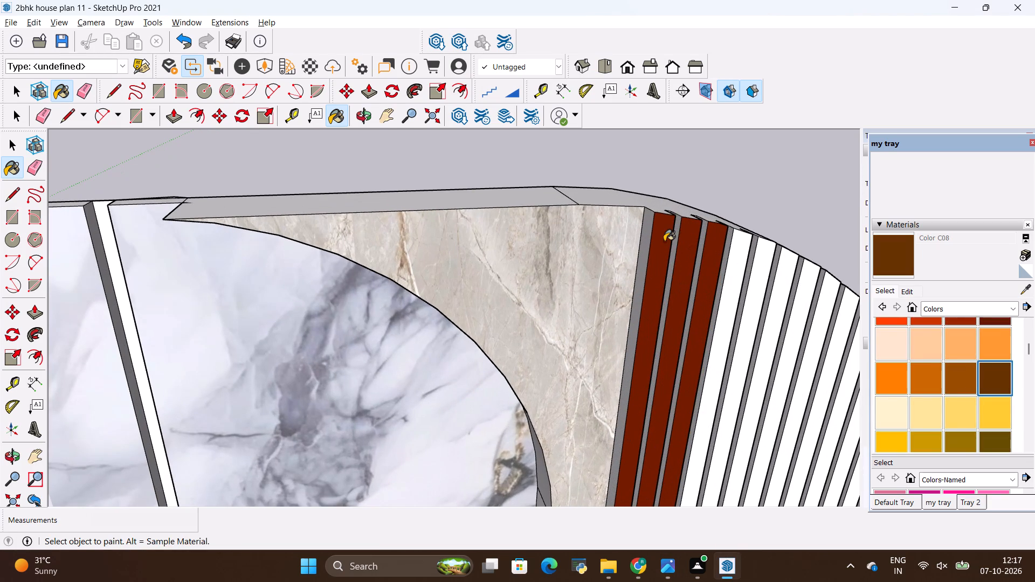
left_click(663, 241)
scroll(670, 241, "up", 7)
left_click(694, 244)
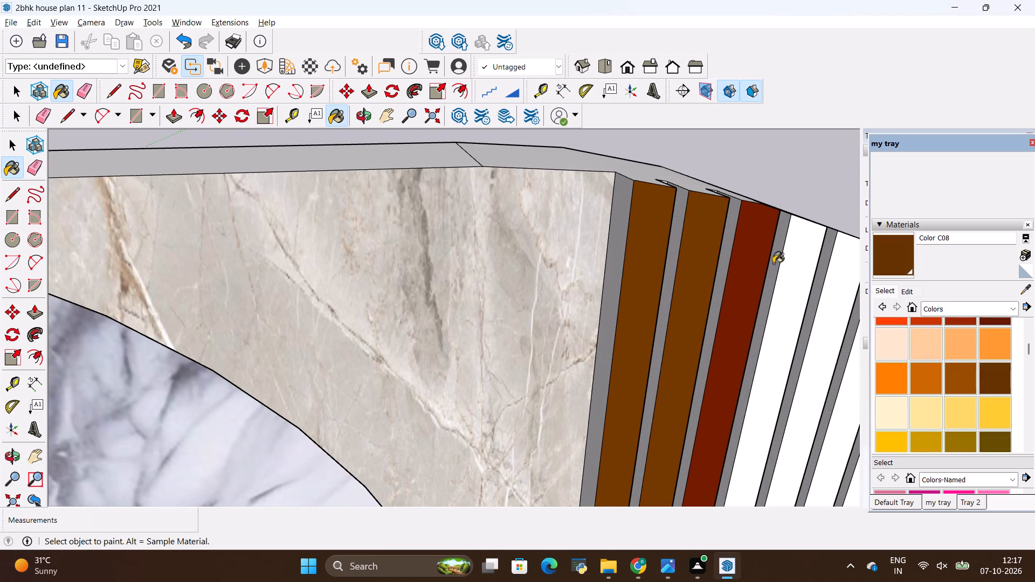
left_click(756, 262)
scroll(676, 289, "down", 5)
middle_click_drag(762, 328, 537, 259)
scroll(646, 259, "down", 6)
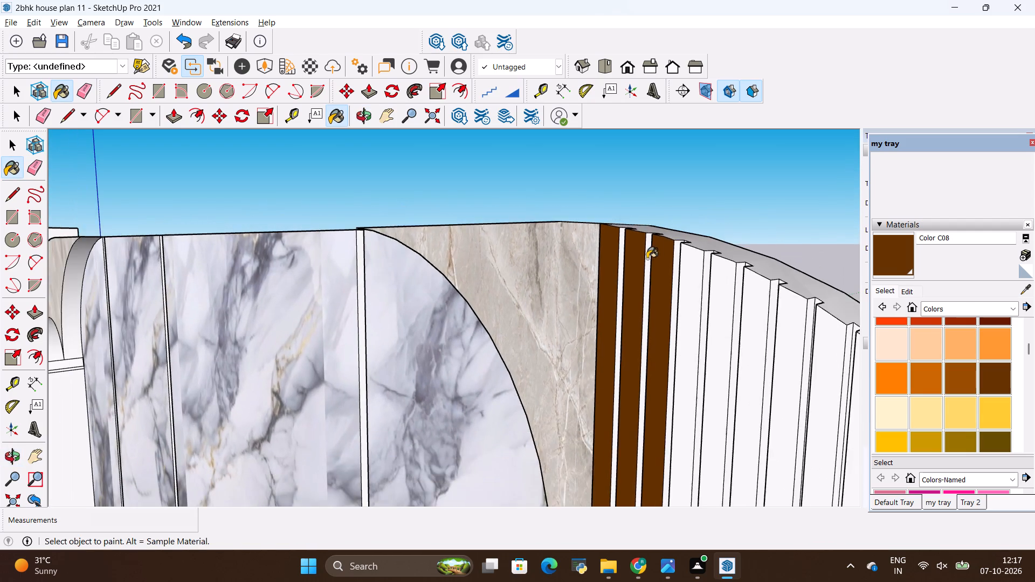
scroll(664, 258, "down", 17)
middle_click_drag(653, 296, 750, 356)
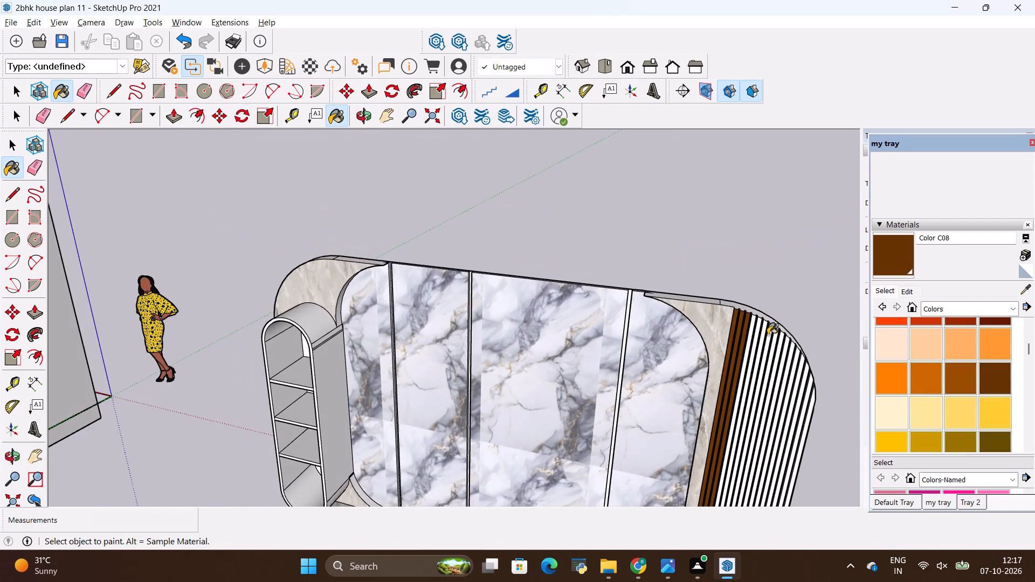
Paint the front faces of the next five slats with Color C08.
scroll(764, 332, "up", 20)
left_click(749, 310)
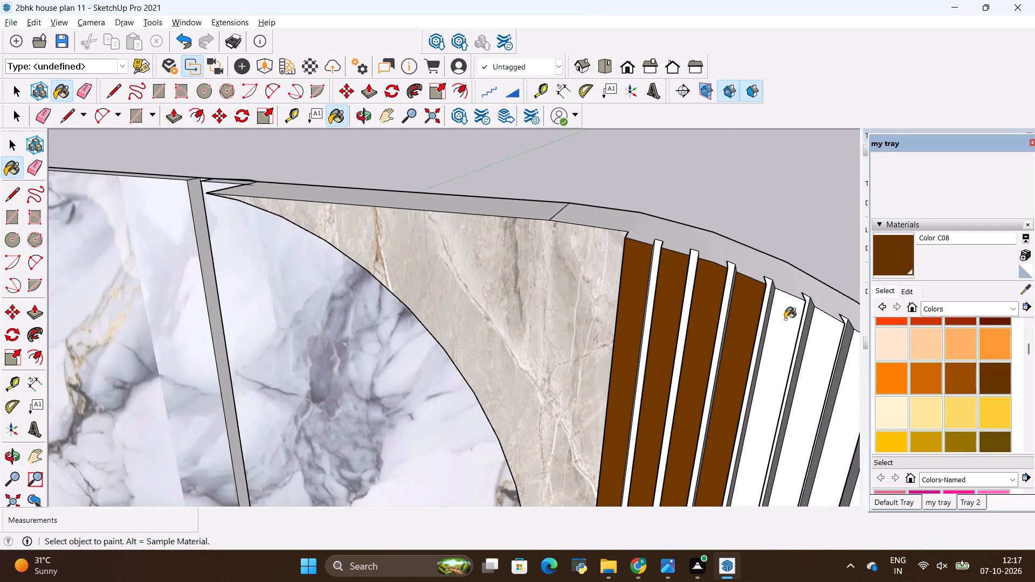
left_click(785, 319)
scroll(559, 268, "down", 4)
scroll(728, 300, "up", 3)
left_click(730, 321)
left_click(768, 342)
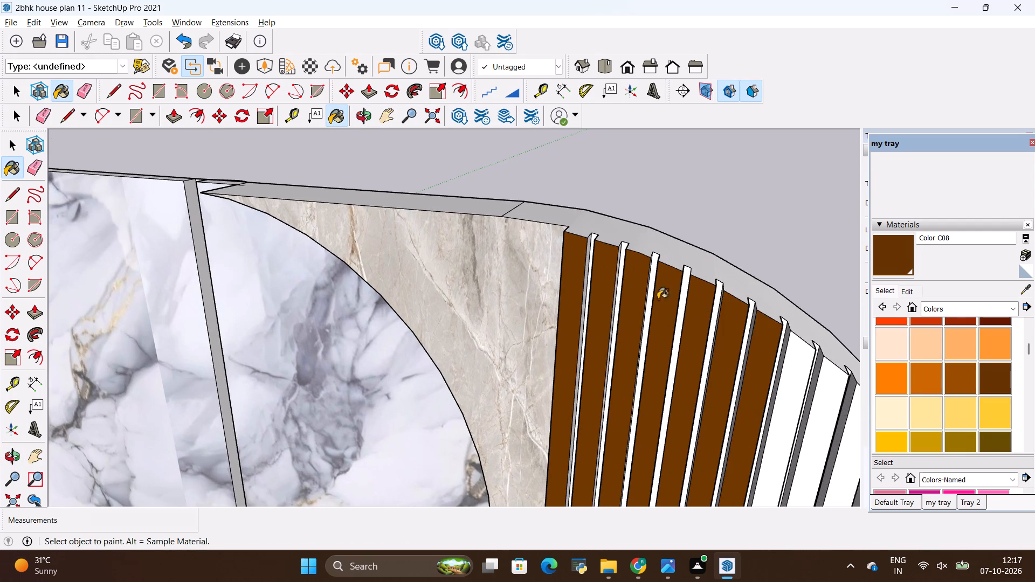
scroll(616, 276, "down", 4)
scroll(720, 321, "up", 3)
left_click(748, 344)
scroll(602, 281, "down", 9)
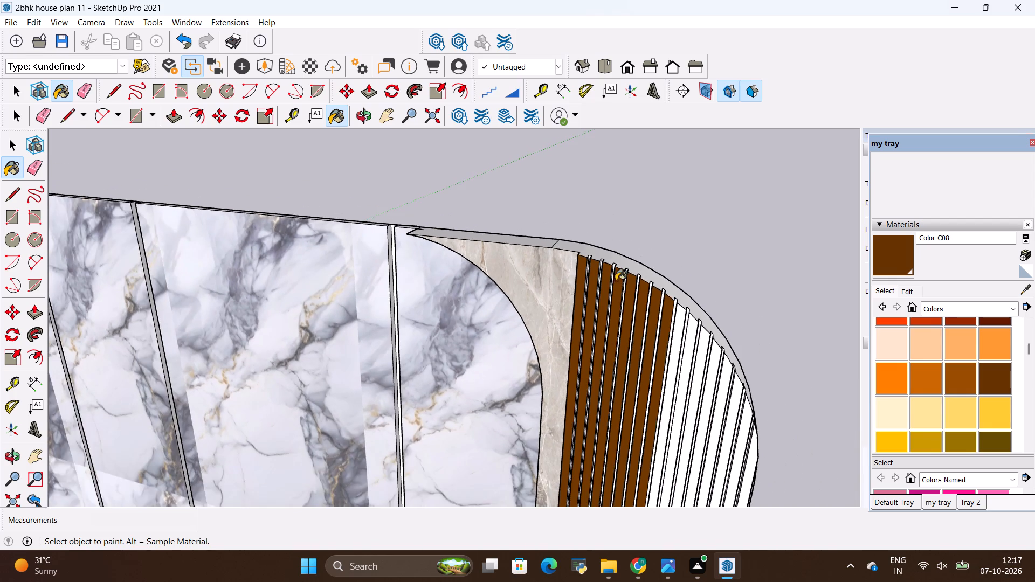
Paint the front faces of all remaining slats out to the panel's curved edge with Color C08.
scroll(691, 389, "up", 6)
left_click(678, 328)
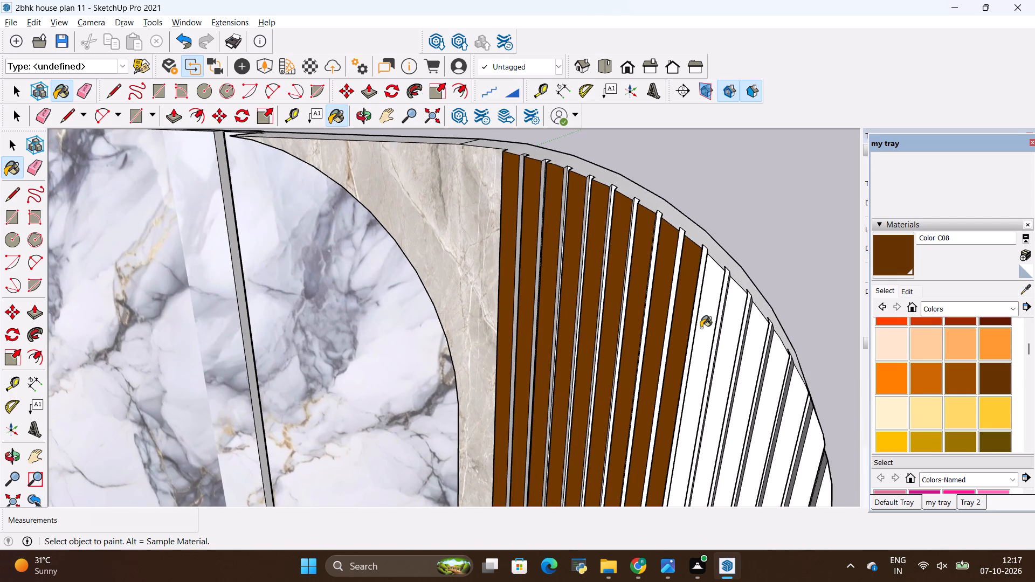
left_click(701, 328)
left_click(730, 345)
left_click(745, 344)
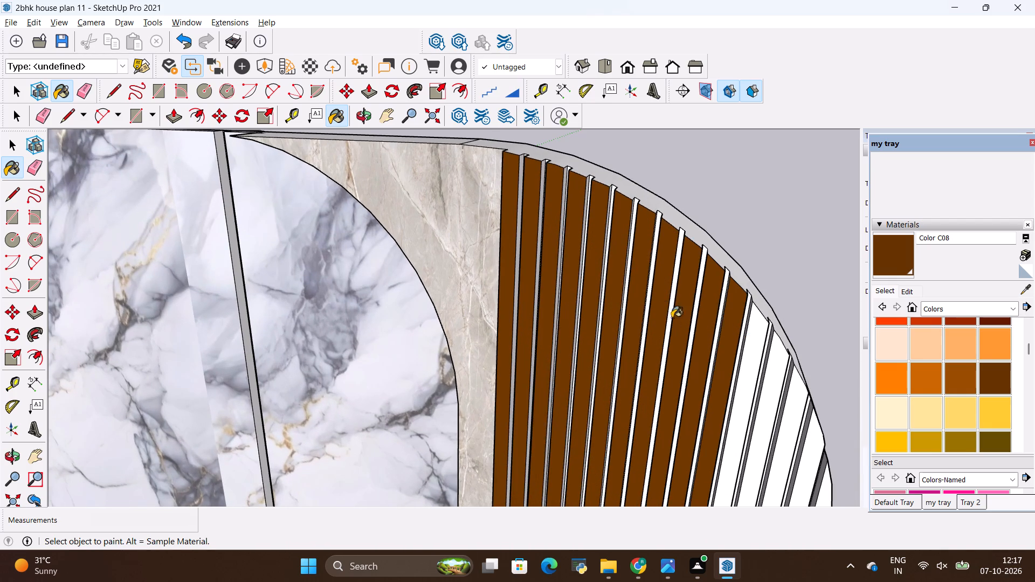
left_click(754, 335)
scroll(576, 274, "down", 5)
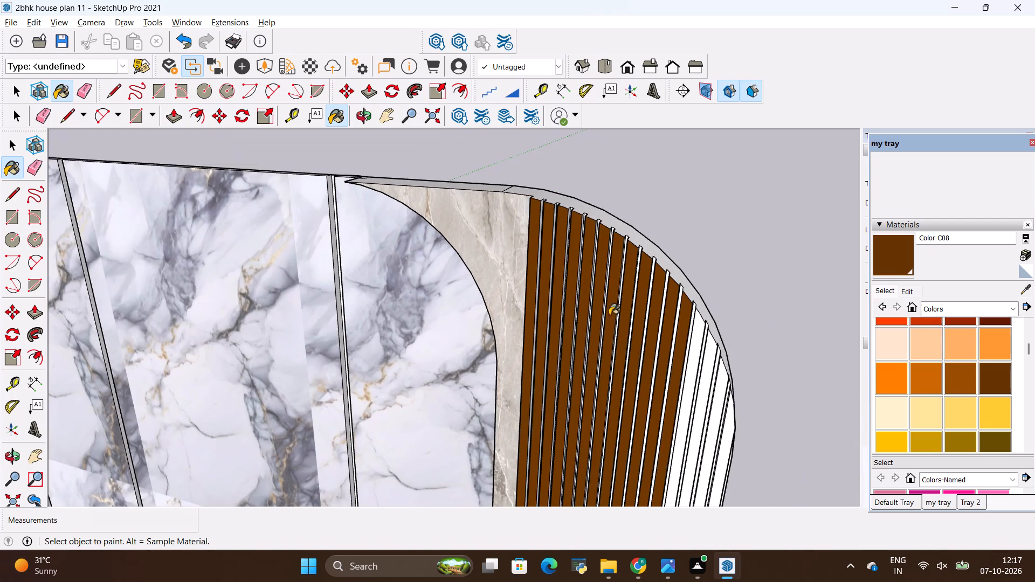
scroll(704, 383, "up", 7)
left_click(692, 342)
left_click(716, 345)
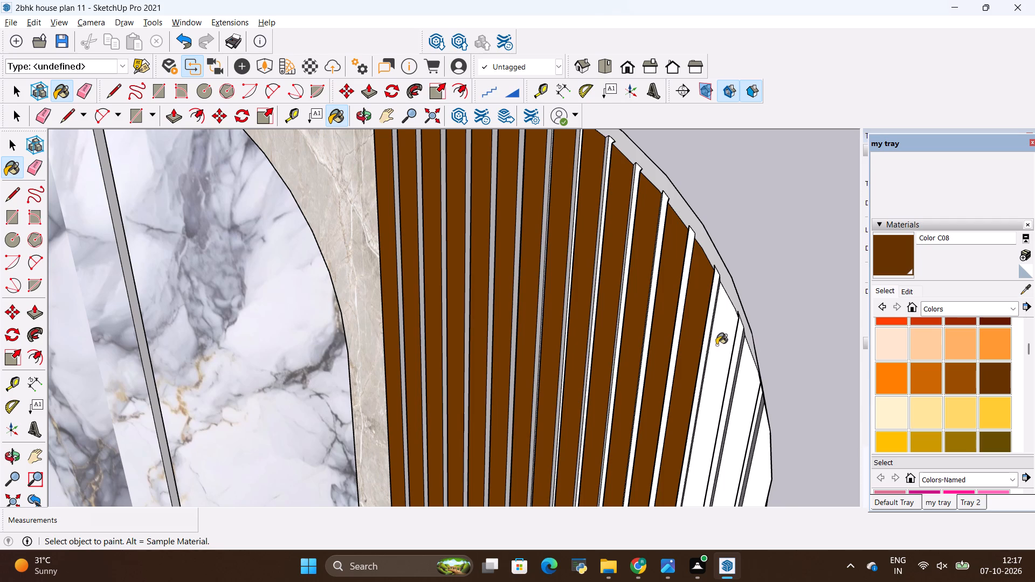
left_click(749, 374)
left_click(764, 458)
scroll(671, 317, "down", 4)
middle_click_drag(740, 337, 733, 339)
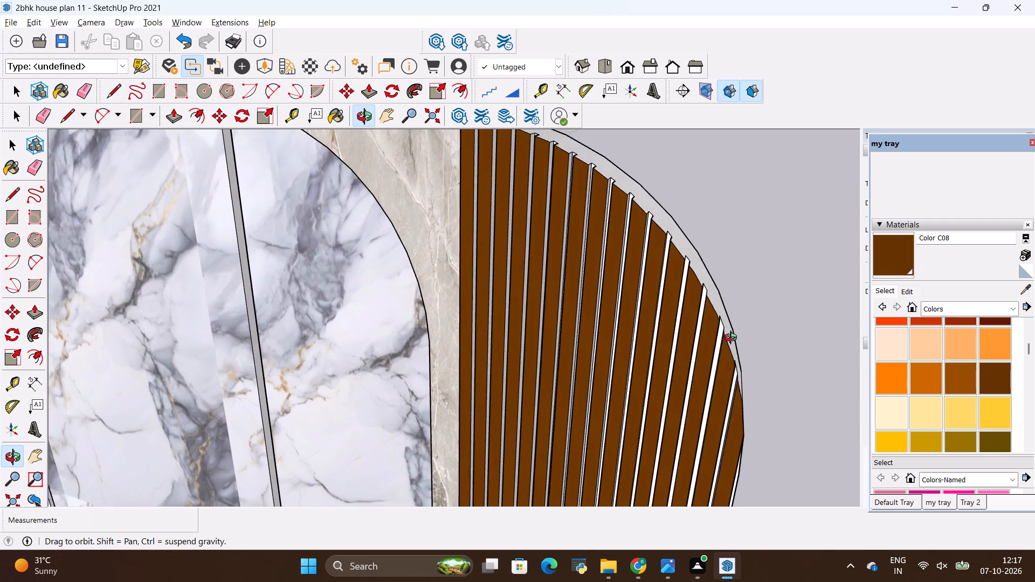
middle_click_drag(733, 339, 769, 373)
middle_click_drag(277, 285, 435, 338)
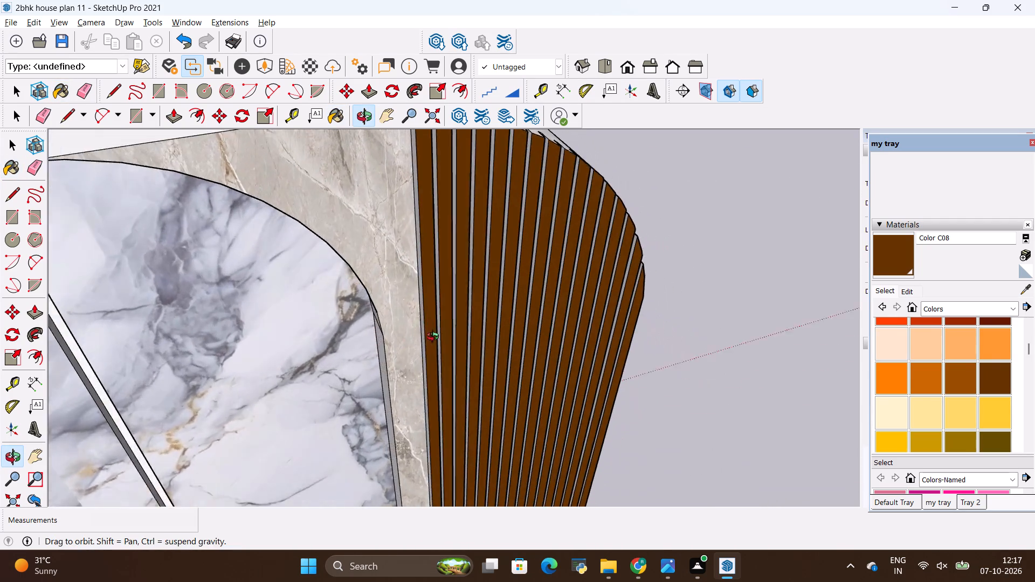
middle_click_drag(435, 338, 483, 328)
scroll(411, 244, "down", 15)
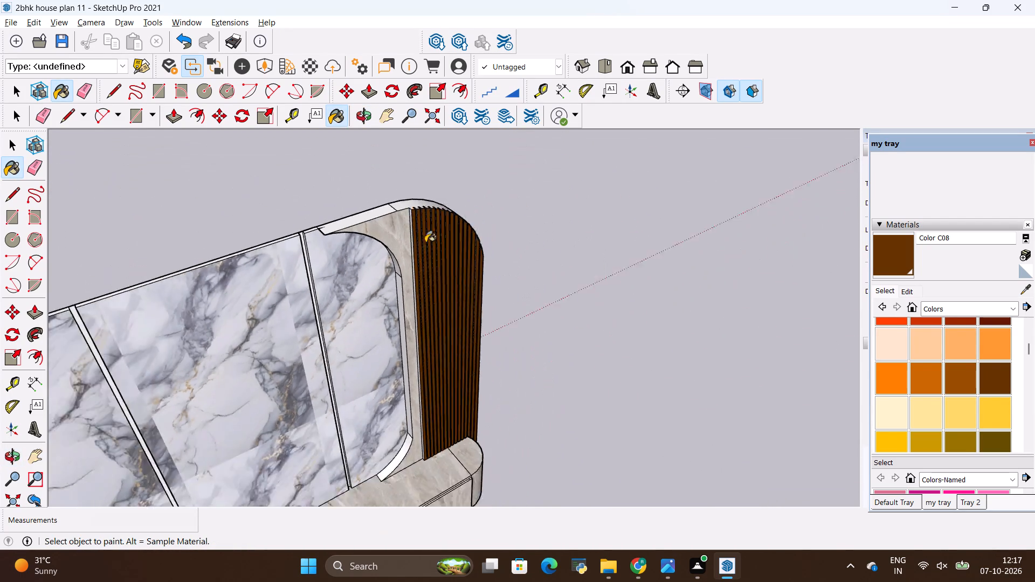
Paint the back panels of all four compartments in the arched shelf niche with Color C08, checking against the reference photo.
scroll(425, 242, "down", 2)
scroll(492, 242, "down", 9)
scroll(248, 288, "up", 4)
scroll(447, 304, "up", 6)
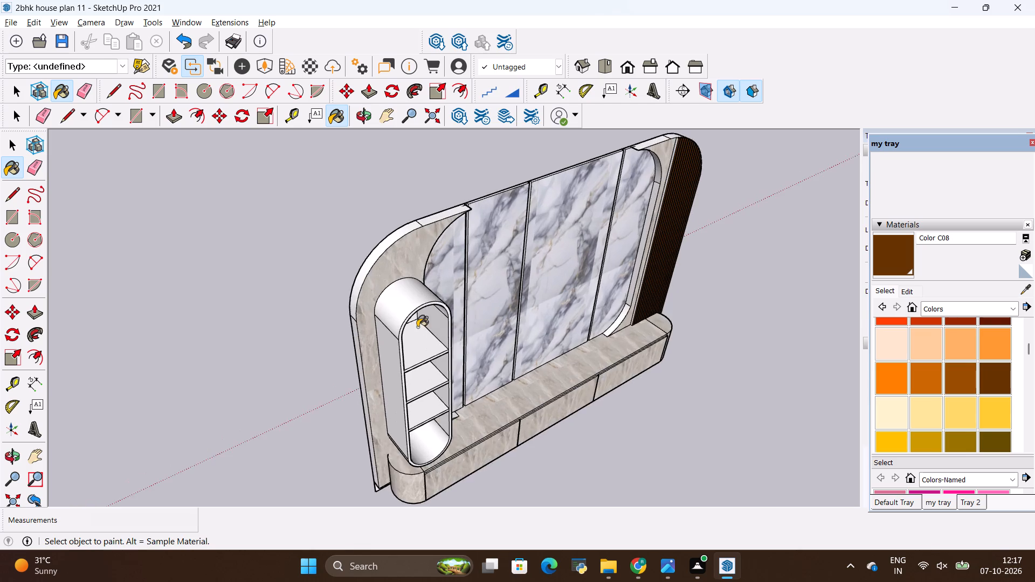
scroll(437, 341, "up", 1)
middle_click_drag(431, 341, 295, 264)
key("alt+Tab")
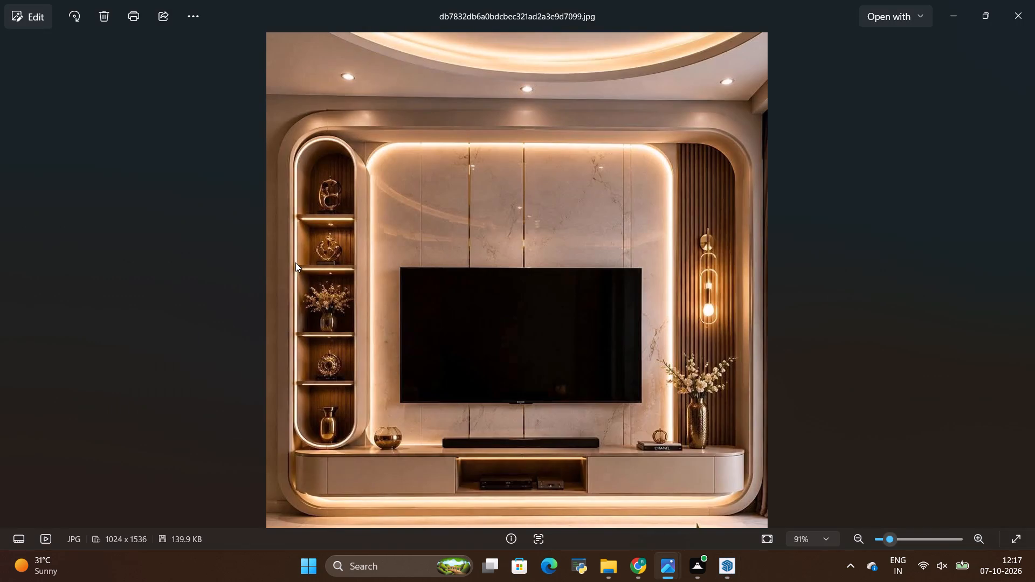
key("alt+Tab")
scroll(378, 265, "up", 3)
left_click(376, 269)
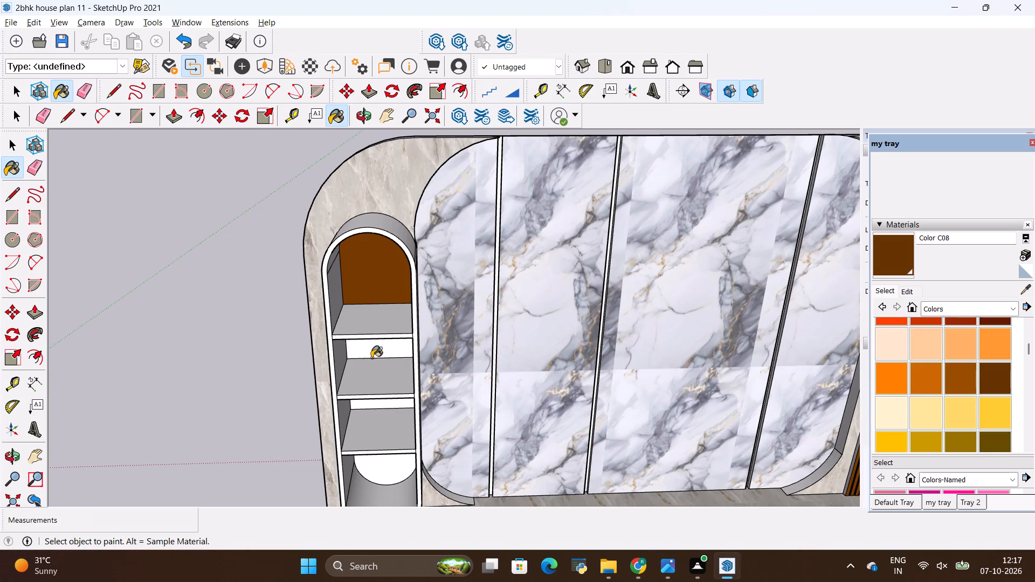
left_click(371, 358)
middle_click_drag(375, 418, 366, 310)
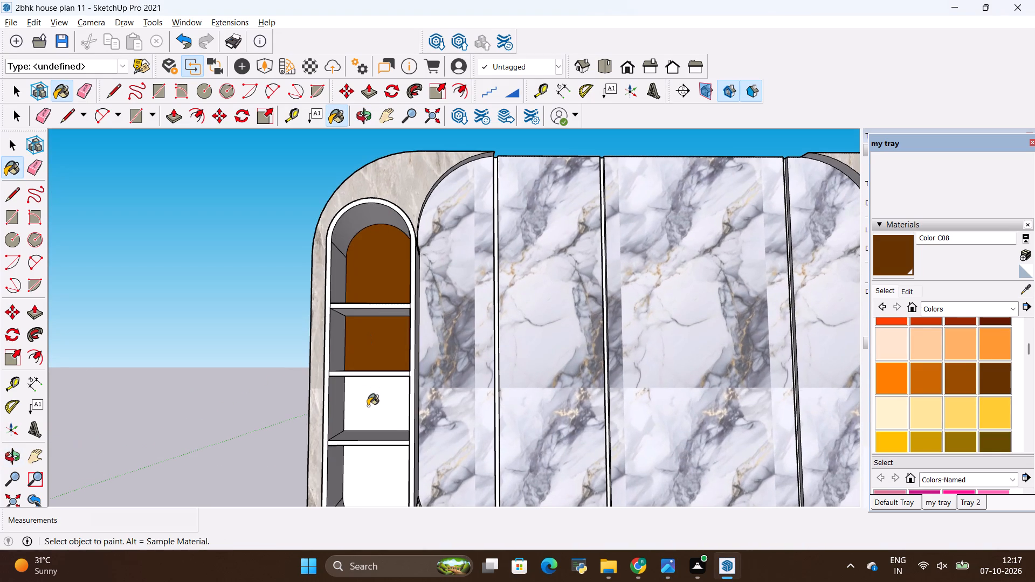
left_click(368, 408)
left_click(382, 469)
scroll(390, 380, "down", 8)
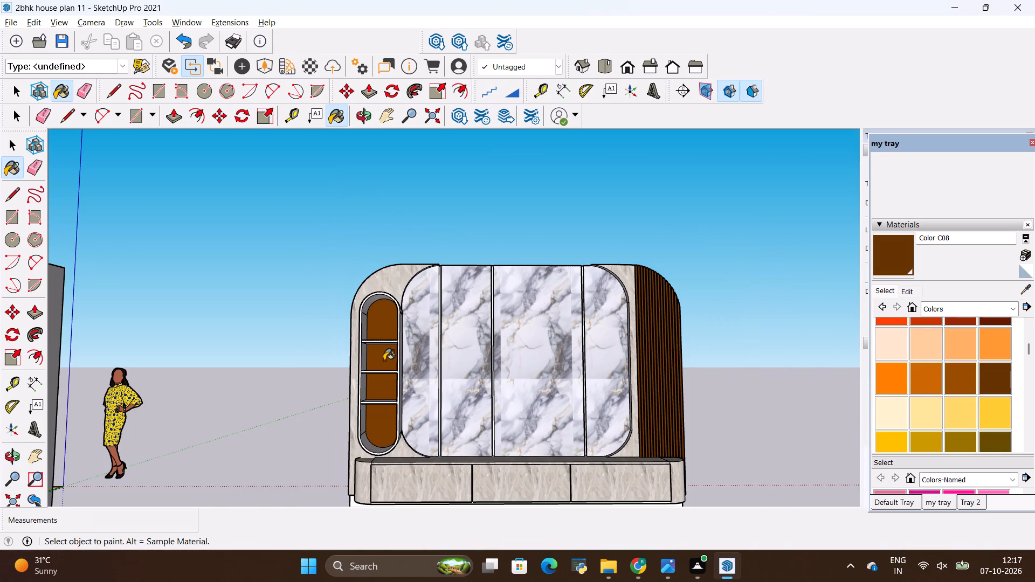
Examine the shelf niche's frame and shelves in the reference photo and compare them with the modelled TV unit.
key("alt+Tab")
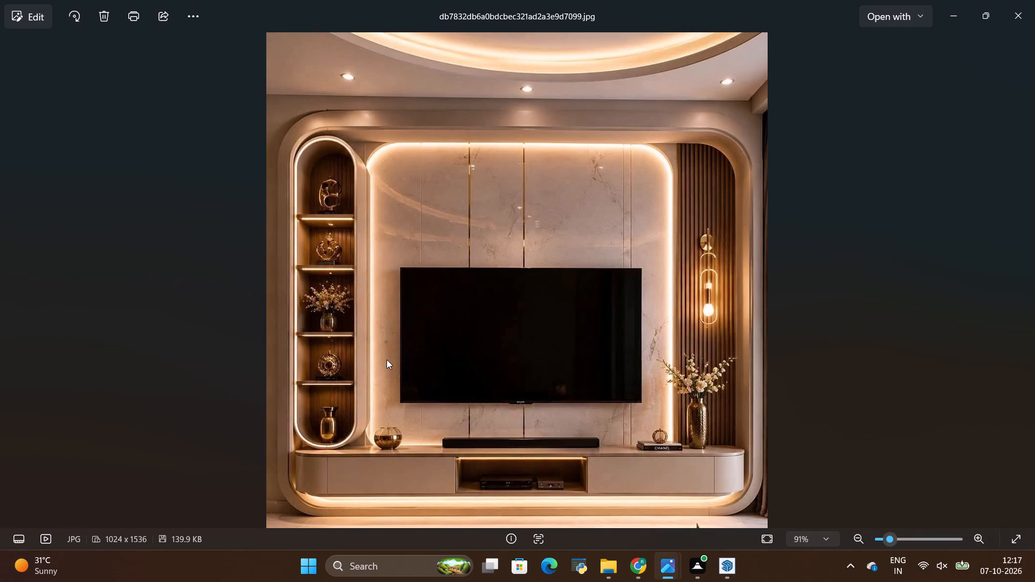
scroll(353, 347, "up", 1)
middle_click_drag(353, 347, 297, 395)
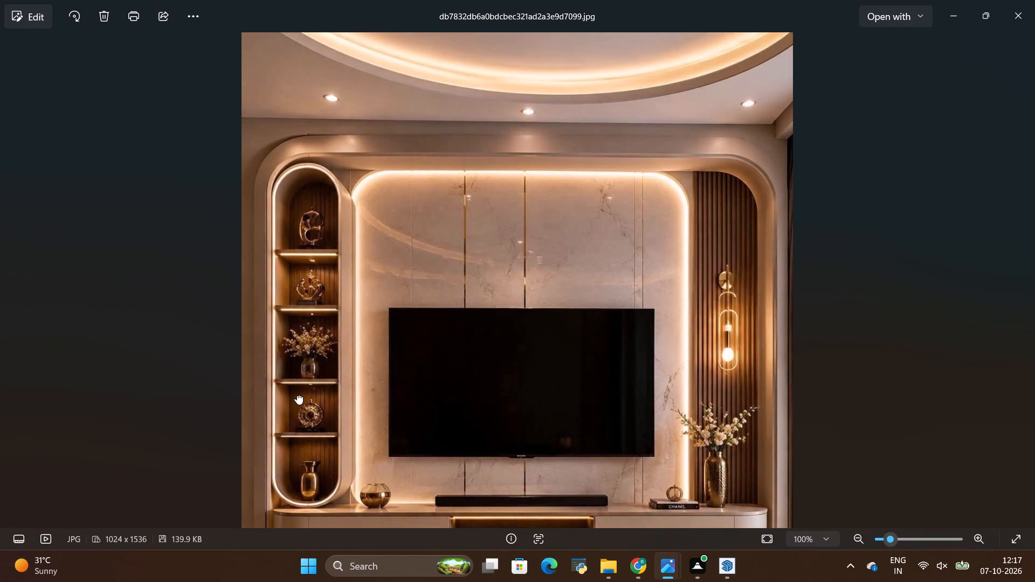
middle_click_drag(297, 395, 309, 343)
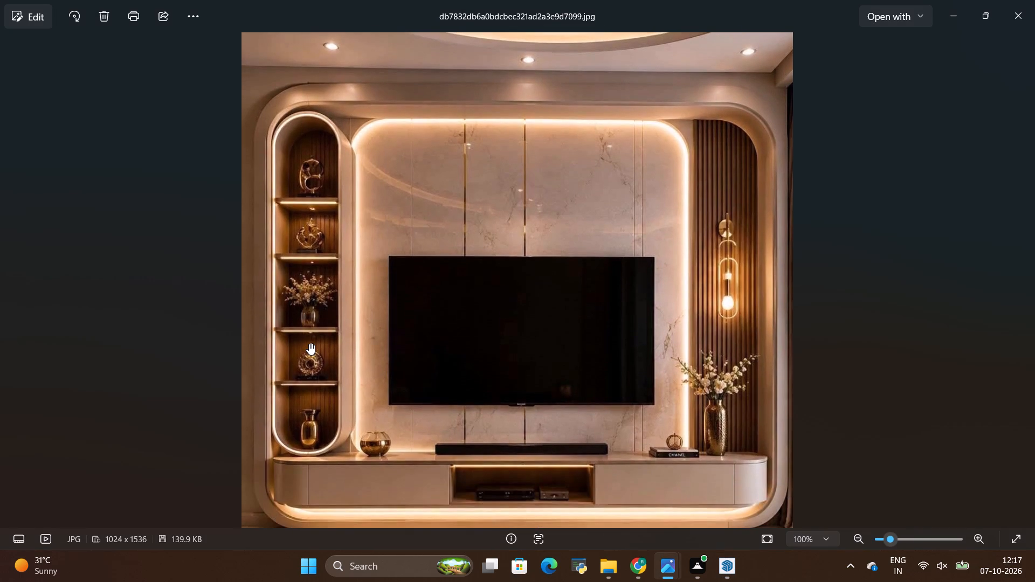
key("alt+Tab")
scroll(323, 329, "down", 1)
scroll(447, 450, "up", 2)
scroll(420, 362, "up", 3)
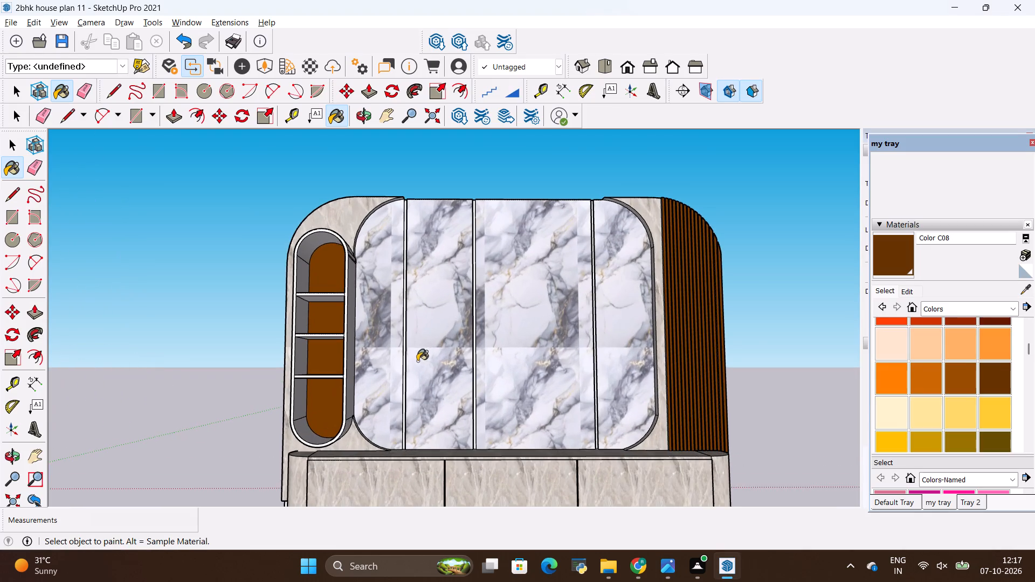
middle_click_drag(467, 311, 463, 360)
scroll(463, 356, "down", 1)
key("alt+Tab")
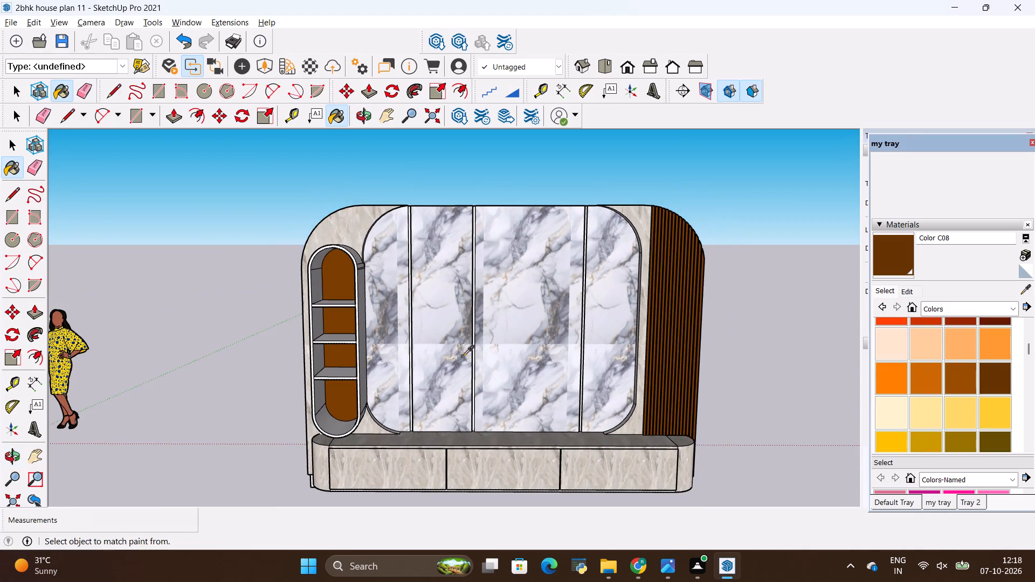
key("alt+Tab")
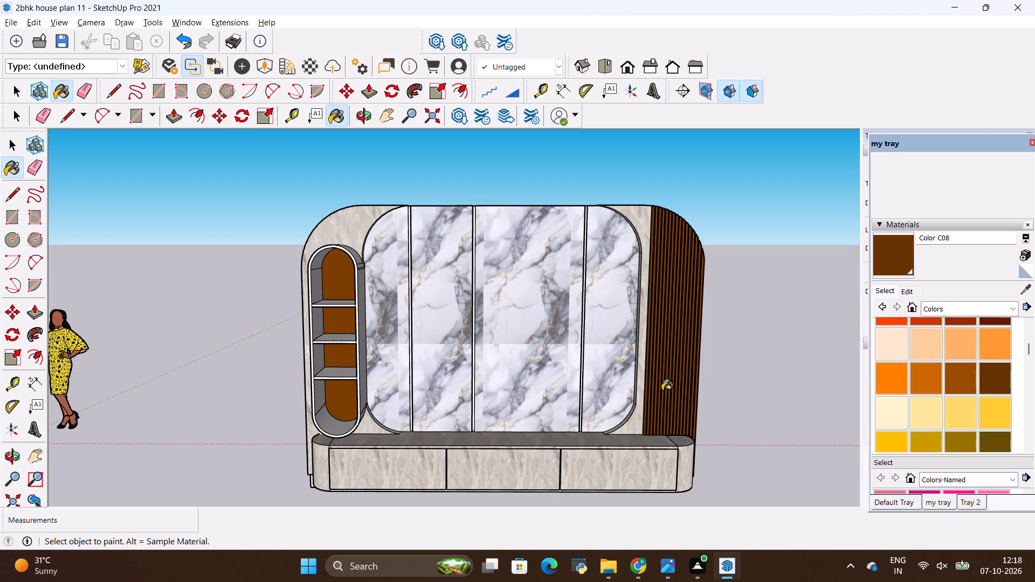
Sample the beige stone Material1 from a drawer front and paint all four central wall panels with it, checking against the reference photo.
left_click(1026, 287)
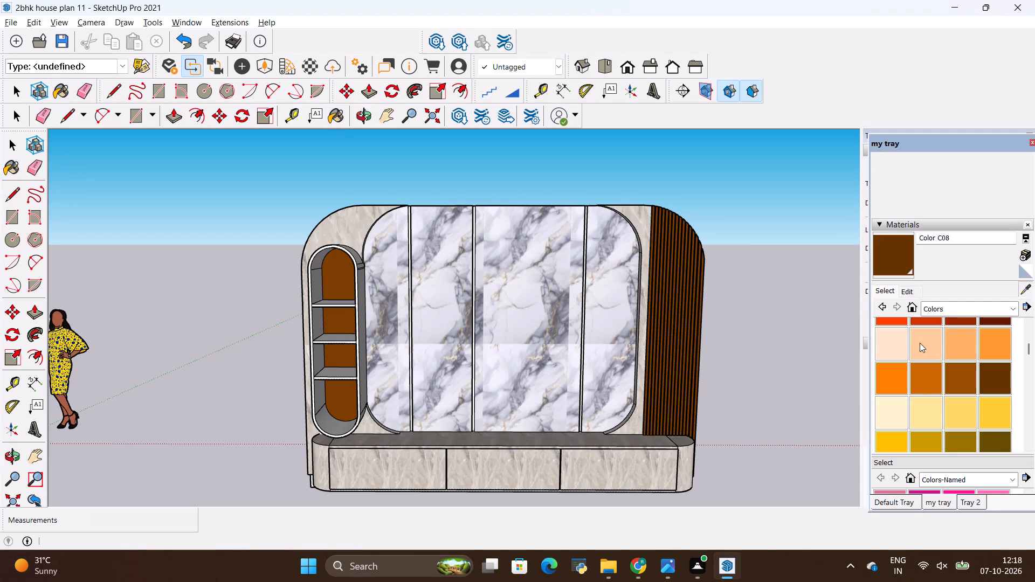
left_click(609, 475)
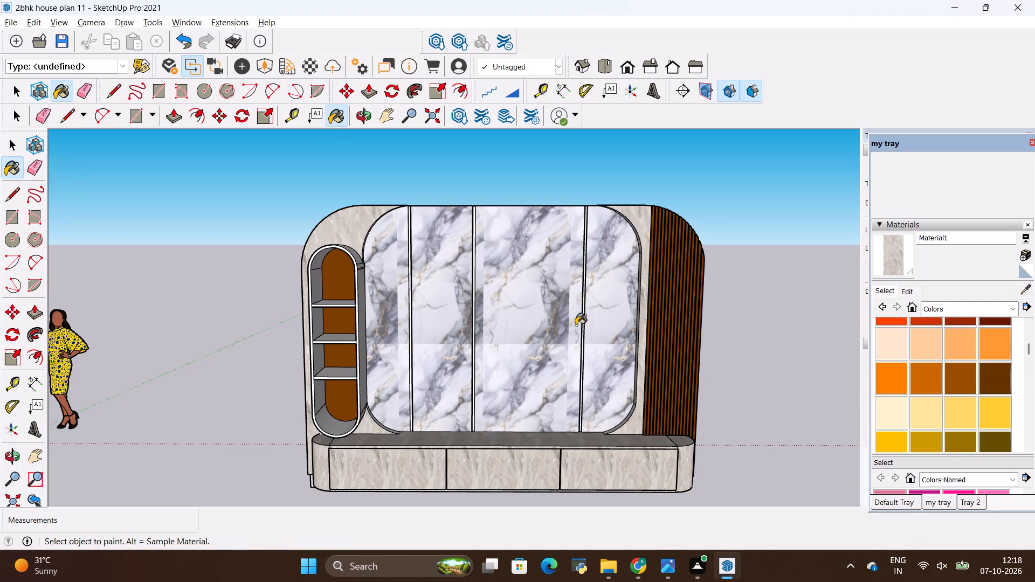
left_click(886, 259)
scroll(647, 293, "up", 2)
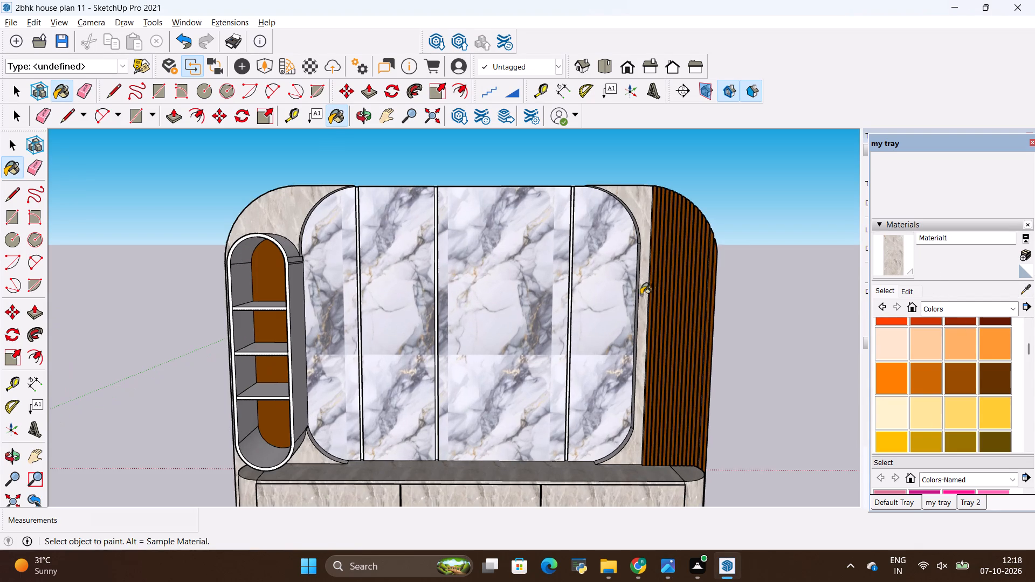
left_click(585, 315)
left_click(513, 307)
left_click(371, 319)
left_click(335, 320)
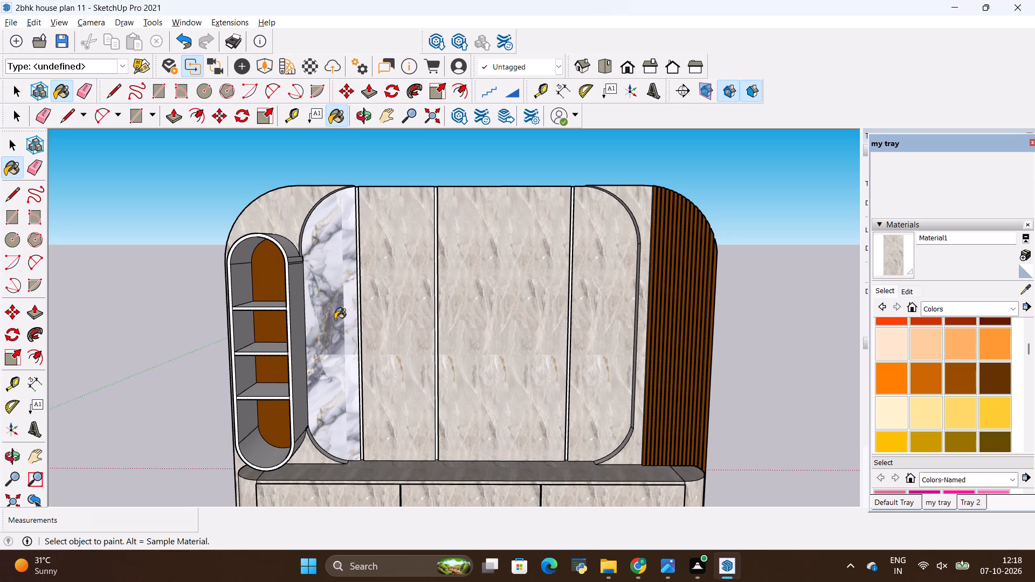
scroll(523, 366, "down", 5)
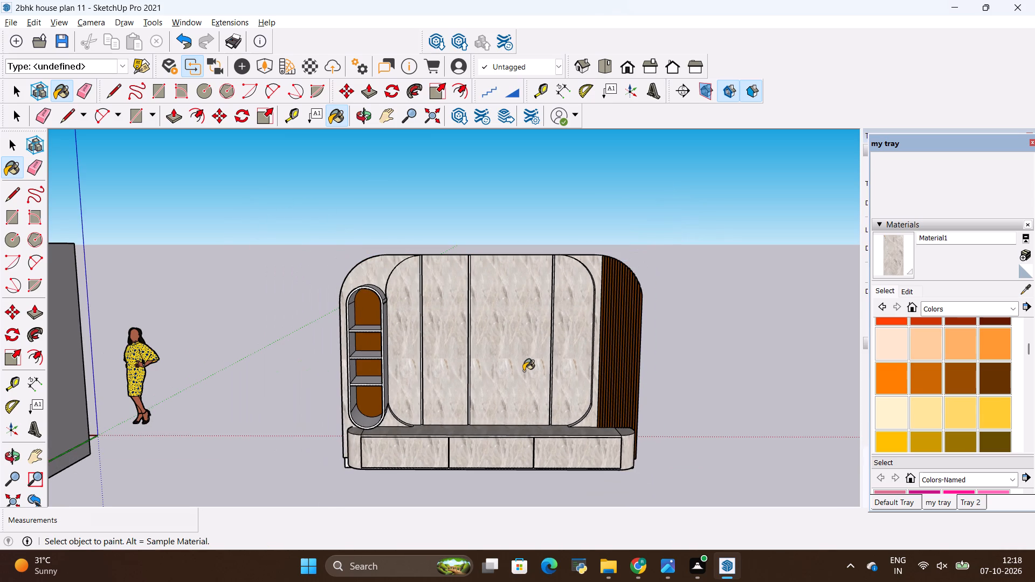
key("alt+Tab")
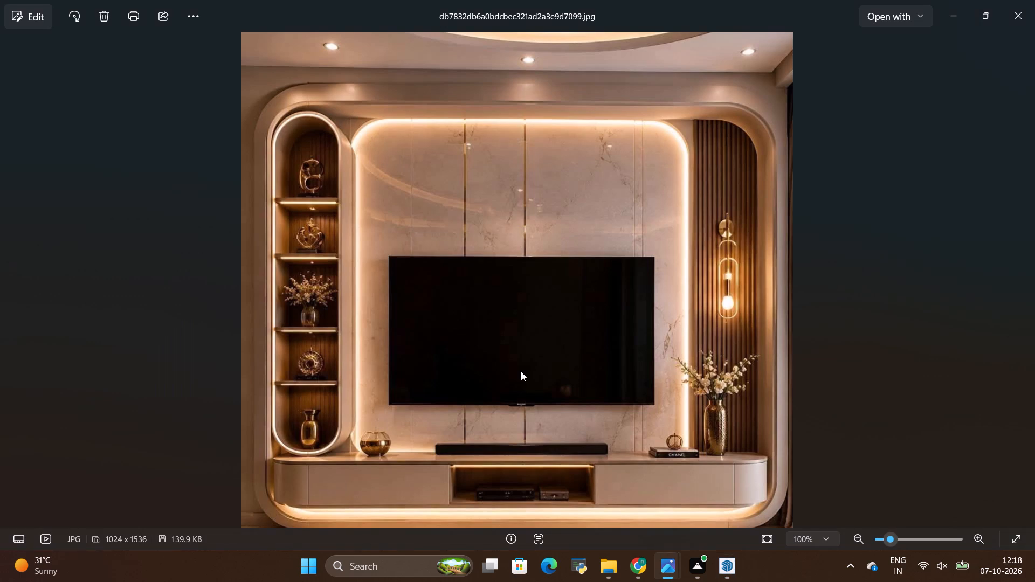
key("alt+Tab")
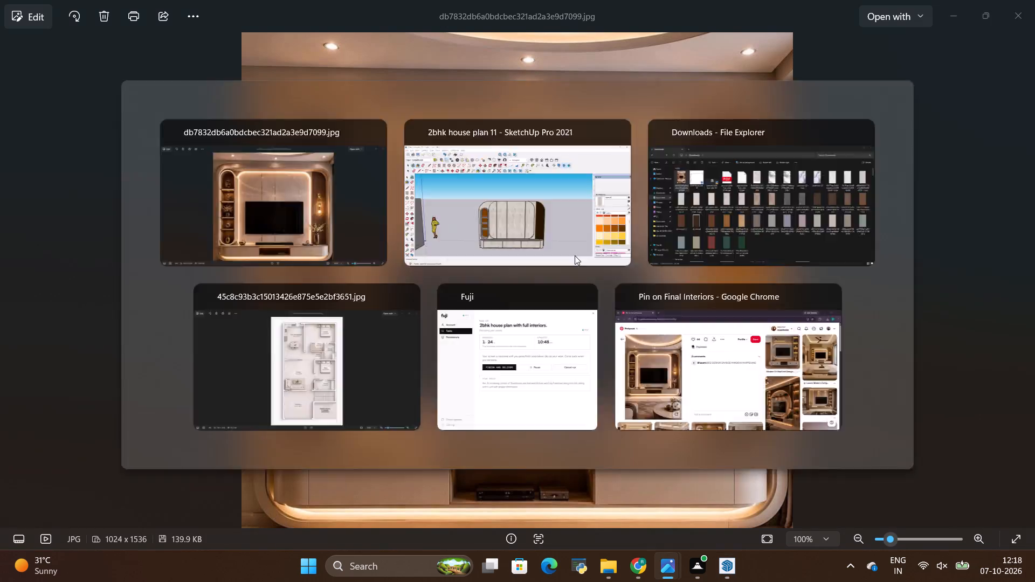
key("alt+Tab")
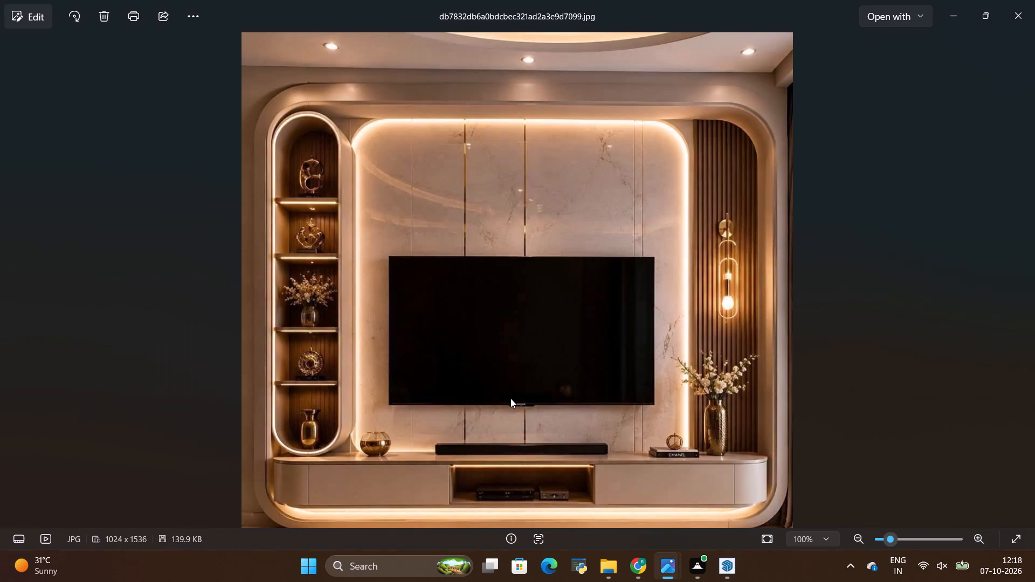
key("alt+Tab")
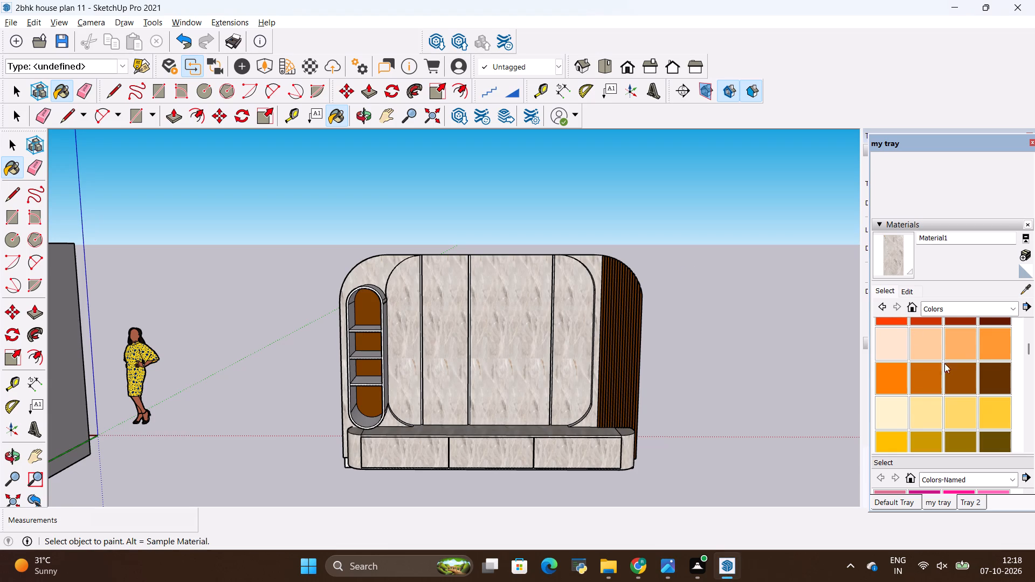
Paint the back face of the vertical groove nearest the slats with Color C08.
left_click(993, 376)
scroll(545, 268, "up", 10)
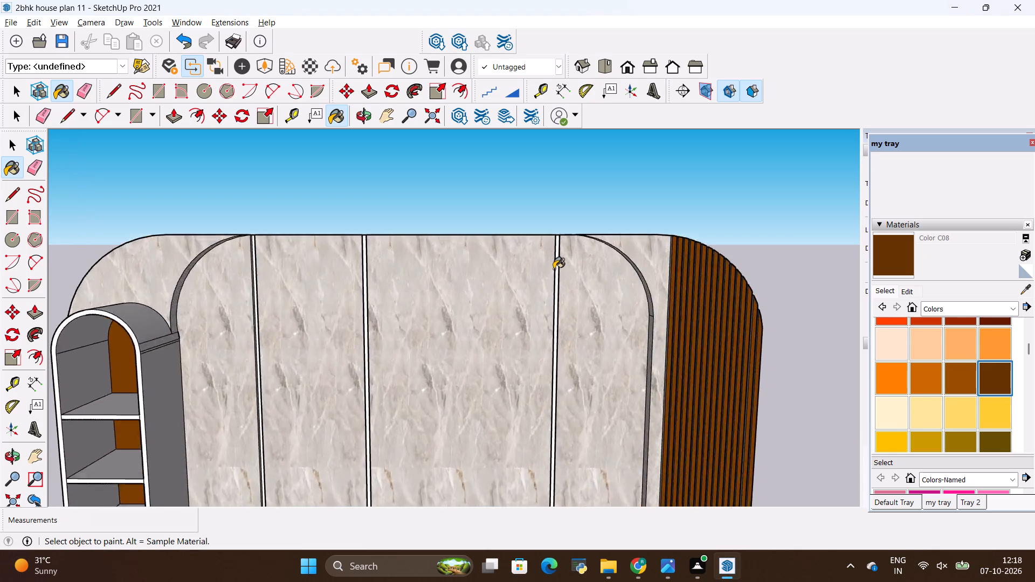
scroll(554, 269, "up", 14)
left_click(562, 255)
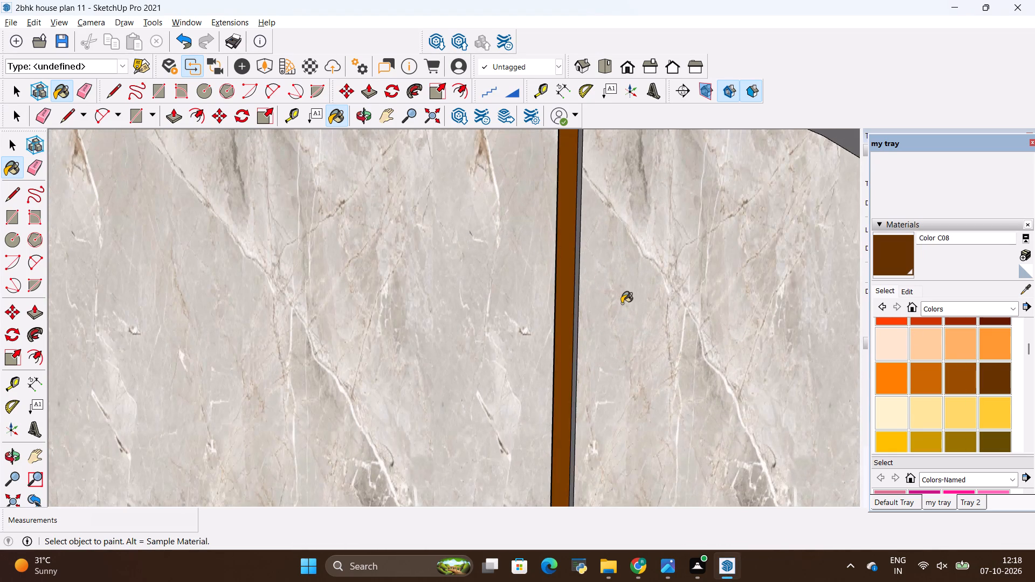
Paint the upper curve, straight run and lower curve of the rounded panel edge beside the slats with Color C08.
scroll(622, 303, "down", 17)
scroll(704, 288, "up", 11)
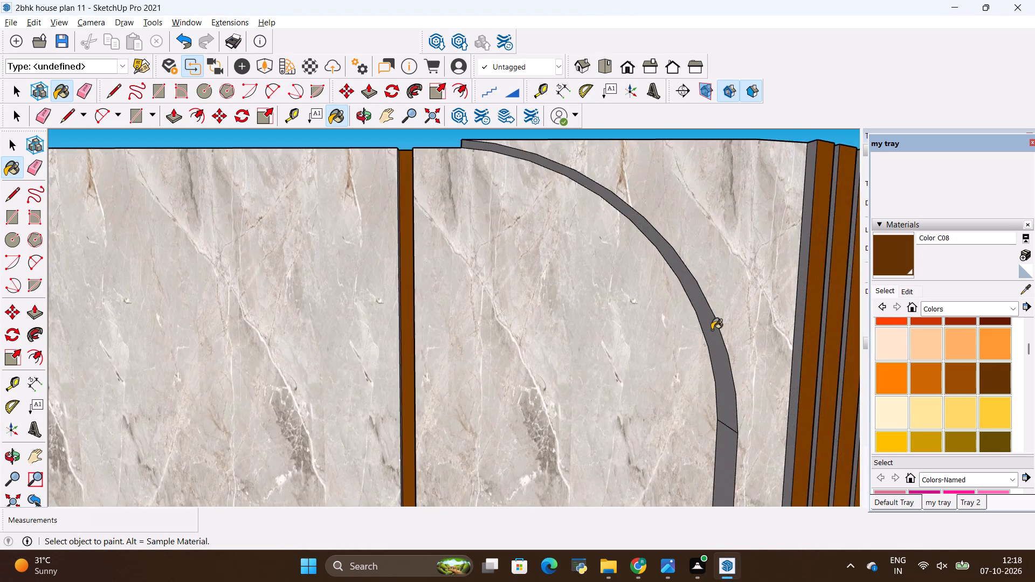
scroll(712, 330, "up", 5)
left_click(709, 337)
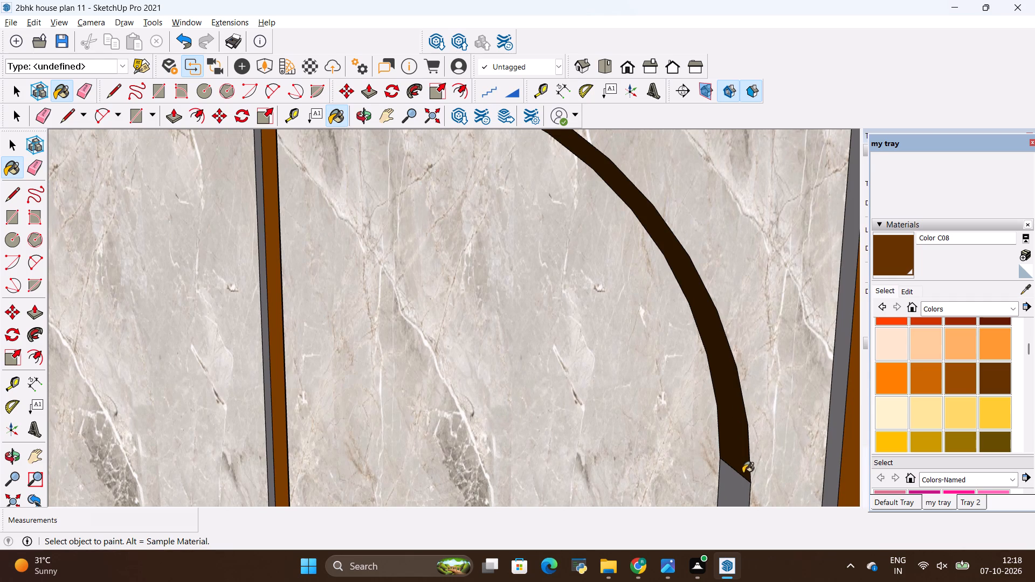
left_click(731, 491)
scroll(634, 224, "down", 17)
scroll(634, 219, "down", 4)
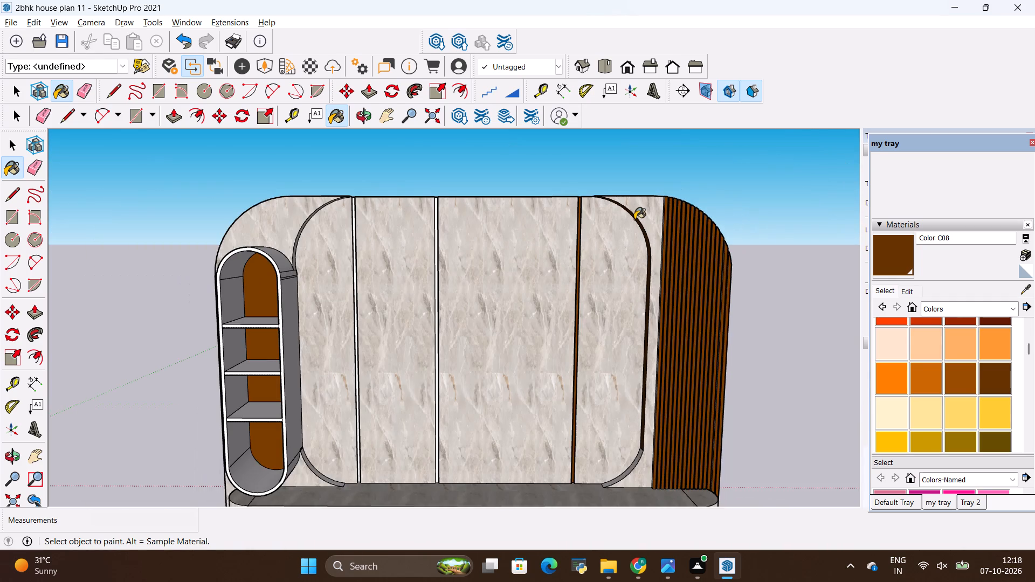
scroll(619, 490, "up", 12)
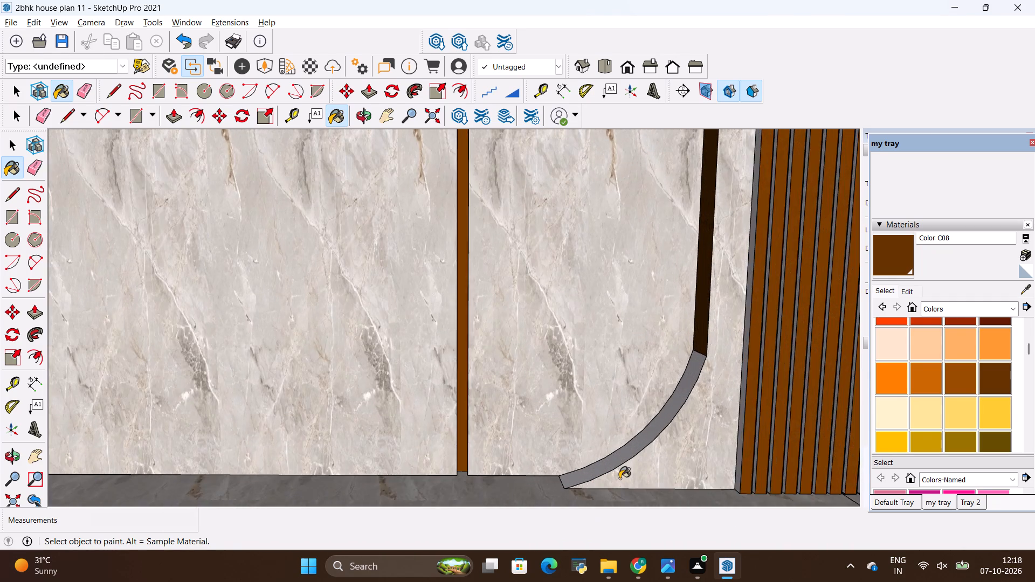
scroll(619, 479, "up", 6)
left_click(642, 432)
Paint the back and both side faces of the middle vertical groove with Color C08.
middle_click_drag(641, 437, 549, 371)
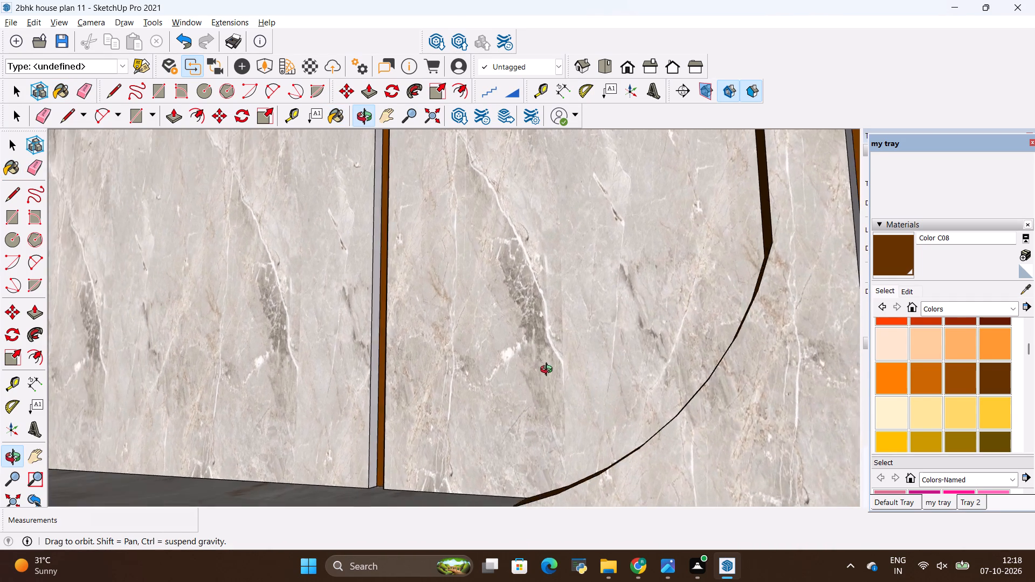
middle_click_drag(549, 371, 606, 453)
scroll(483, 389, "down", 11)
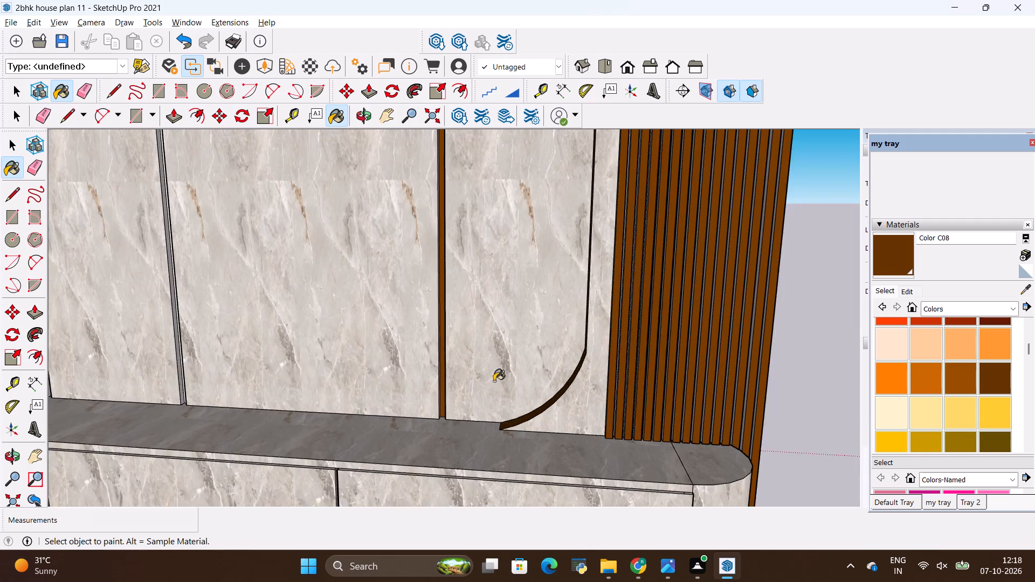
scroll(494, 381, "down", 13)
scroll(435, 233, "up", 14)
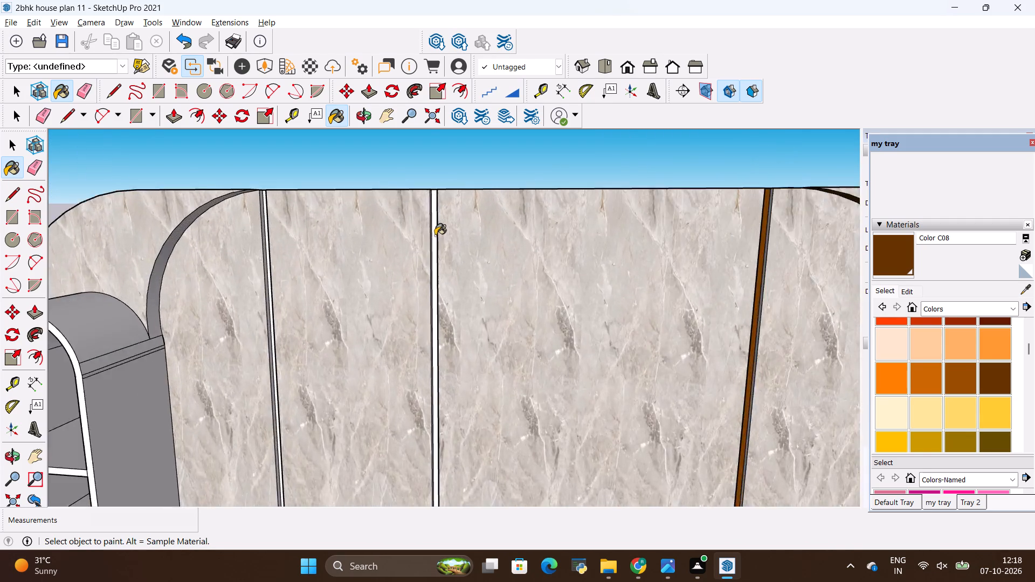
scroll(435, 235, "up", 8)
left_click(433, 238)
scroll(433, 242, "up", 10)
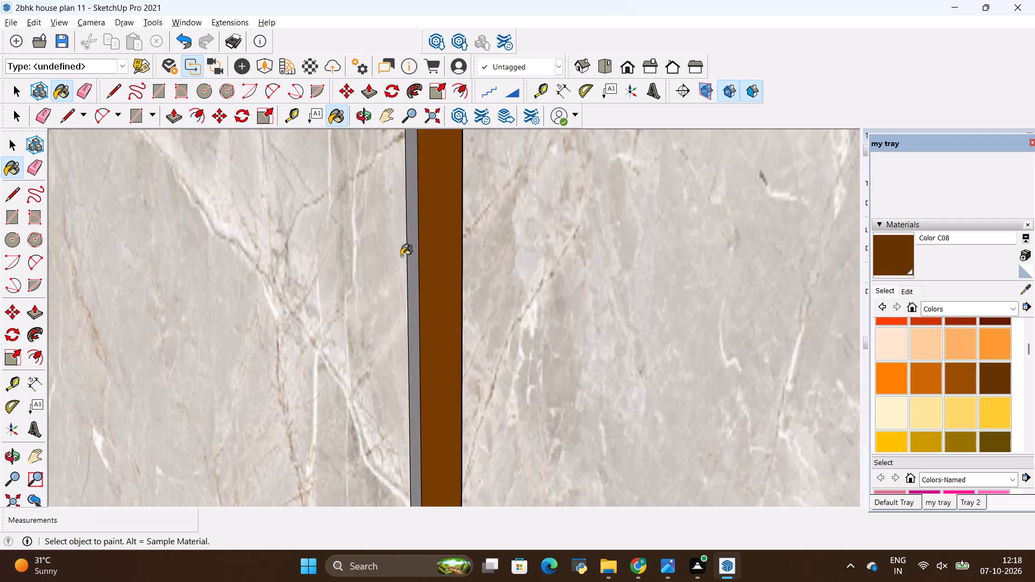
left_click(411, 247)
middle_click_drag(381, 277, 563, 379)
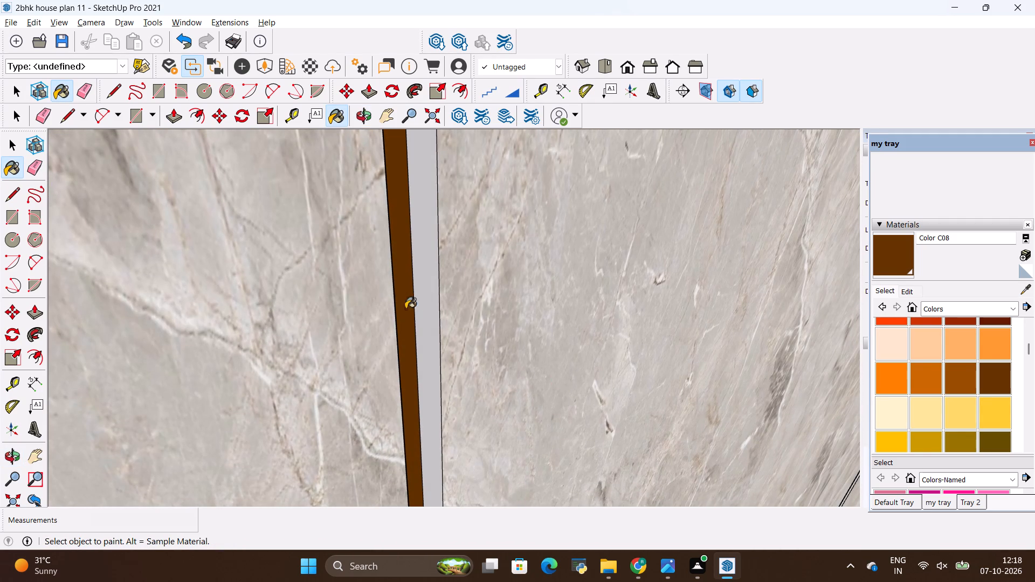
left_click(431, 290)
Paint the two inner side faces of the groove nearest the slats with Color C08.
scroll(427, 291, "down", 18)
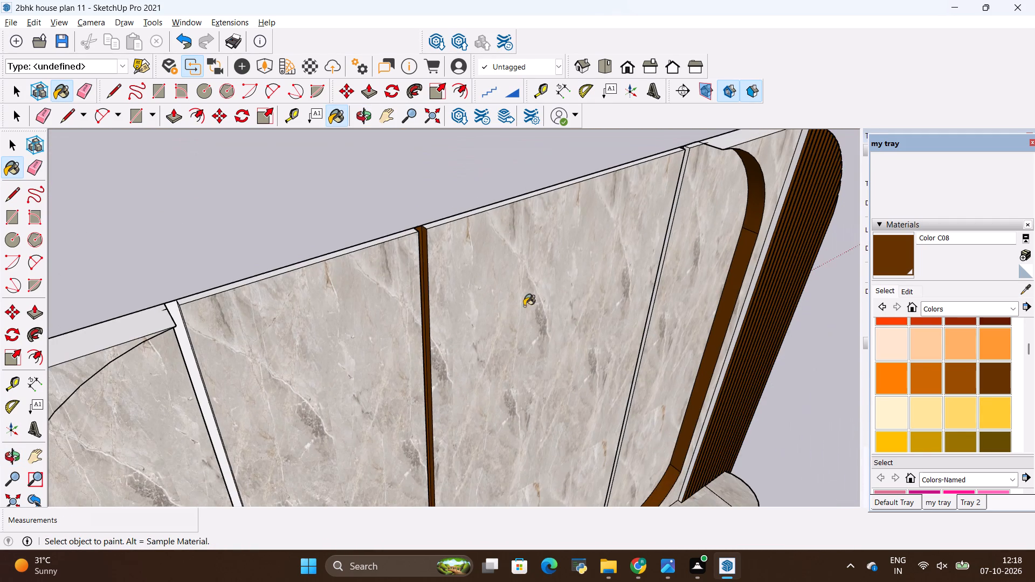
middle_click_drag(581, 317, 524, 293)
scroll(635, 164, "up", 4)
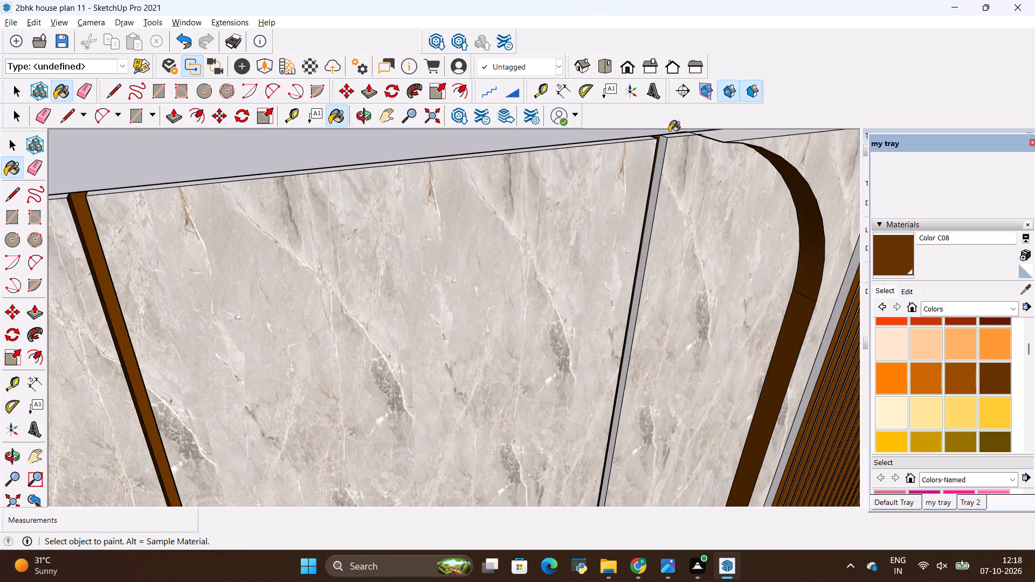
scroll(669, 131, "up", 11)
left_click(653, 179)
scroll(654, 328, "down", 8)
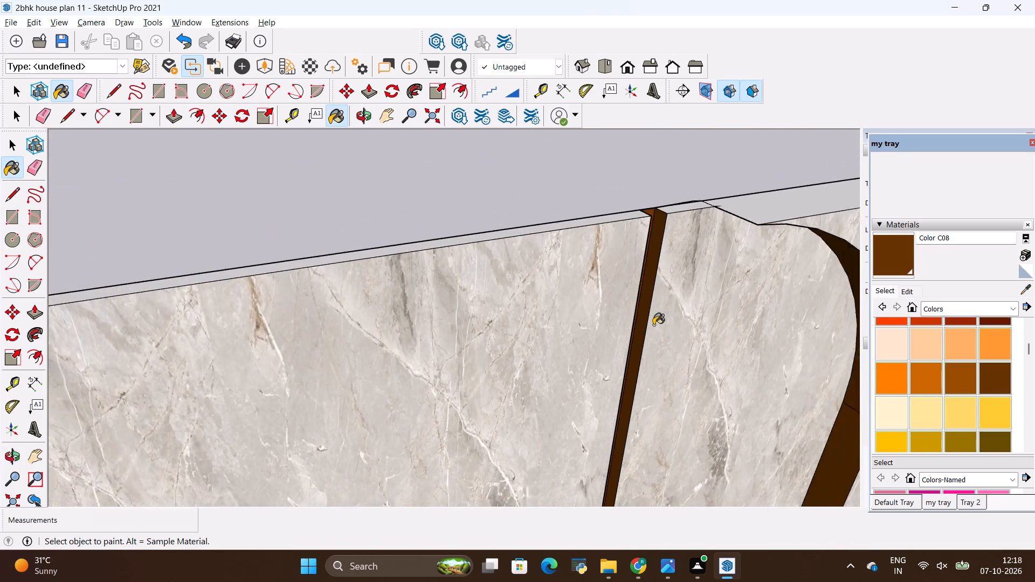
scroll(653, 325, "down", 8)
middle_click_drag(624, 307, 368, 320)
scroll(624, 307, "up", 1)
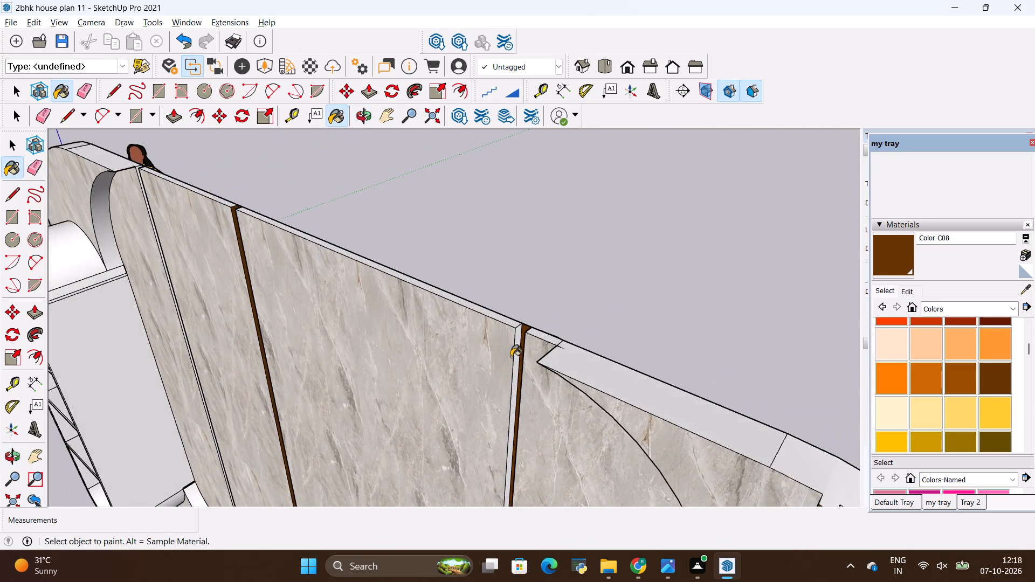
scroll(520, 357, "up", 9)
left_click(514, 346)
Paint the inner faces of the vertical groove nearest the shelf niche with Color C08.
scroll(384, 330, "down", 11)
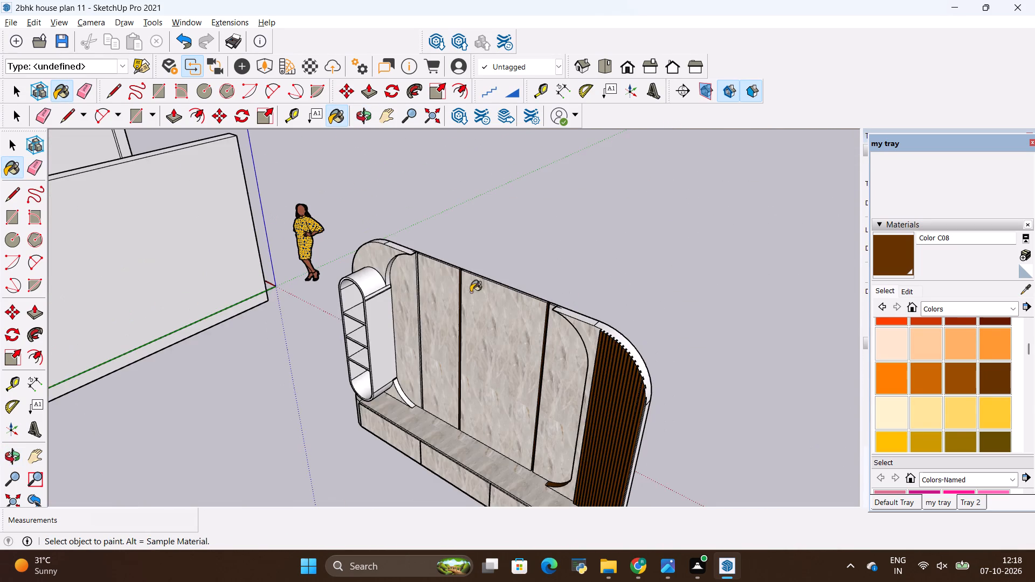
middle_click_drag(414, 295, 440, 321)
scroll(420, 295, "up", 9)
scroll(405, 232, "up", 4)
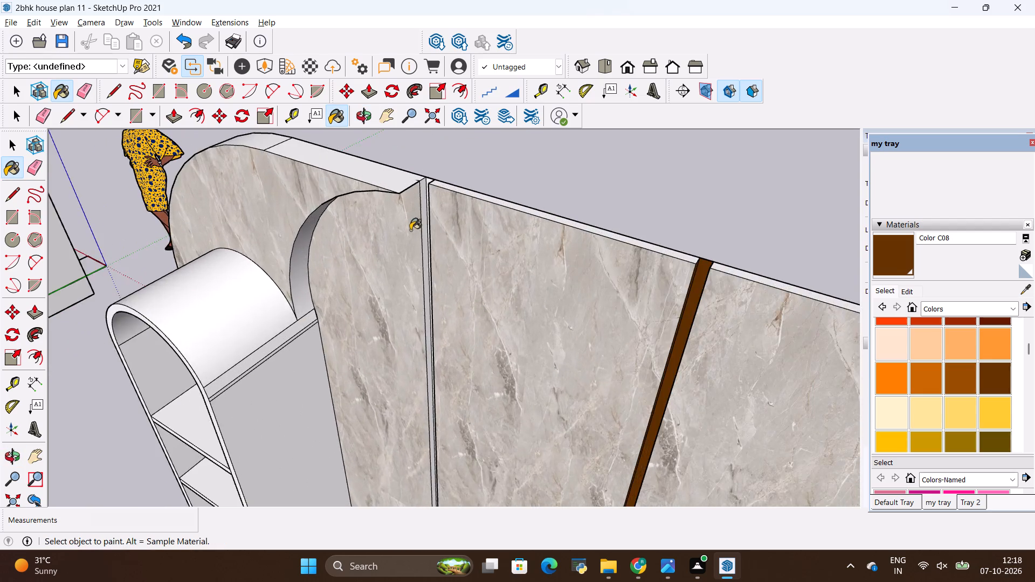
scroll(410, 230, "up", 8)
left_click(432, 218)
scroll(427, 224, "up", 1)
middle_click_drag(430, 231, 431, 233)
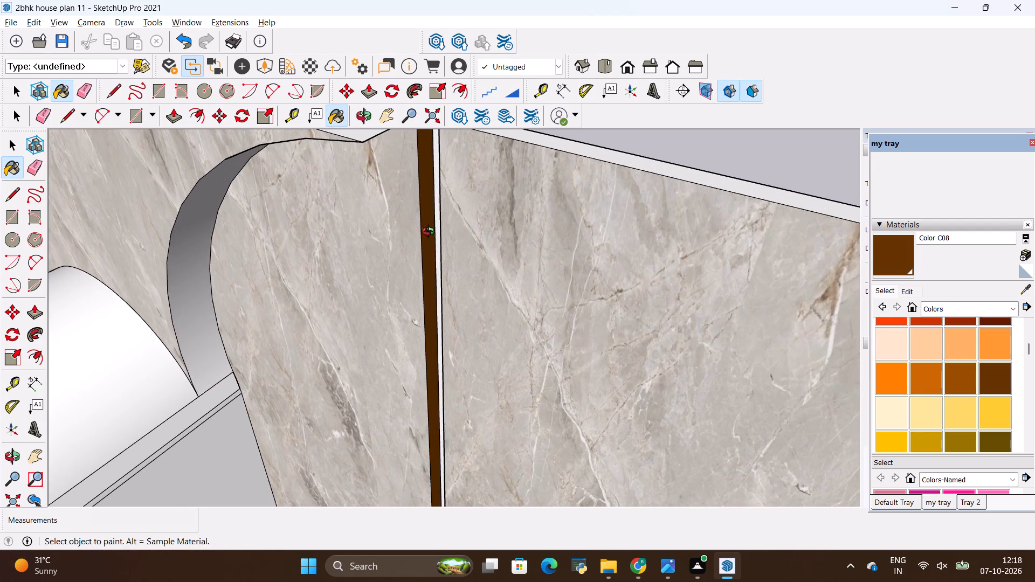
middle_click_drag(431, 233, 496, 285)
scroll(512, 272, "up", 4)
left_click(526, 267)
middle_click_drag(509, 311, 617, 397)
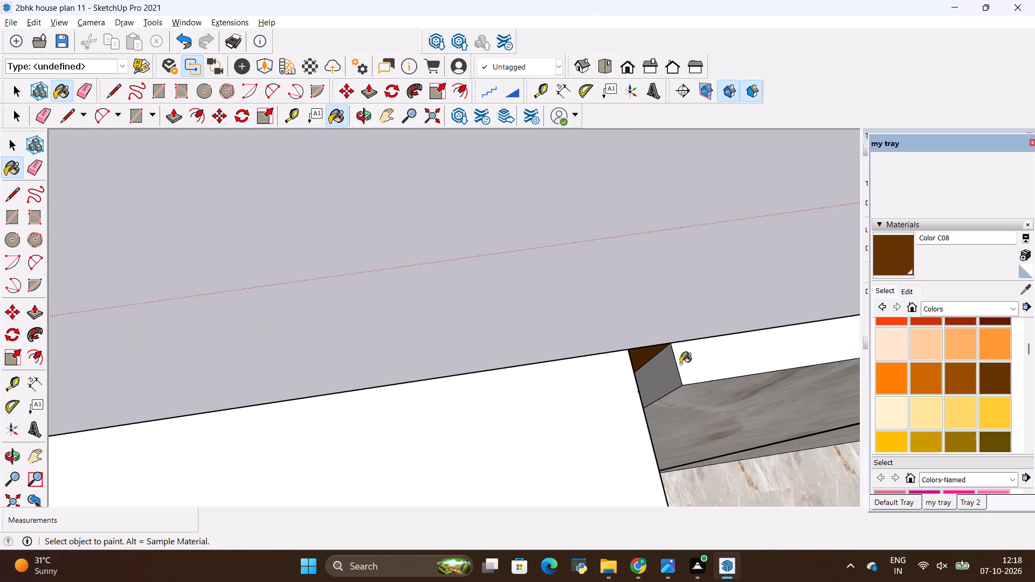
left_click(666, 377)
Paint the upper and lower sections of the curved panel edge behind the shelf niche with Color C08, then check the reference photo.
scroll(444, 307, "down", 5)
middle_click_drag(523, 379, 406, 226)
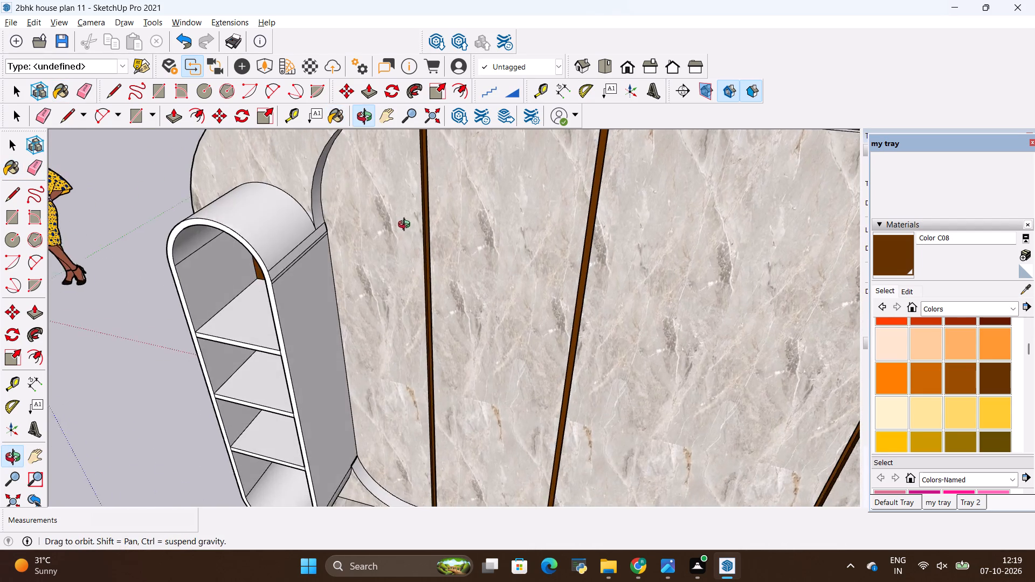
middle_click_drag(406, 226, 406, 225)
scroll(360, 198, "up", 6)
left_click(287, 204)
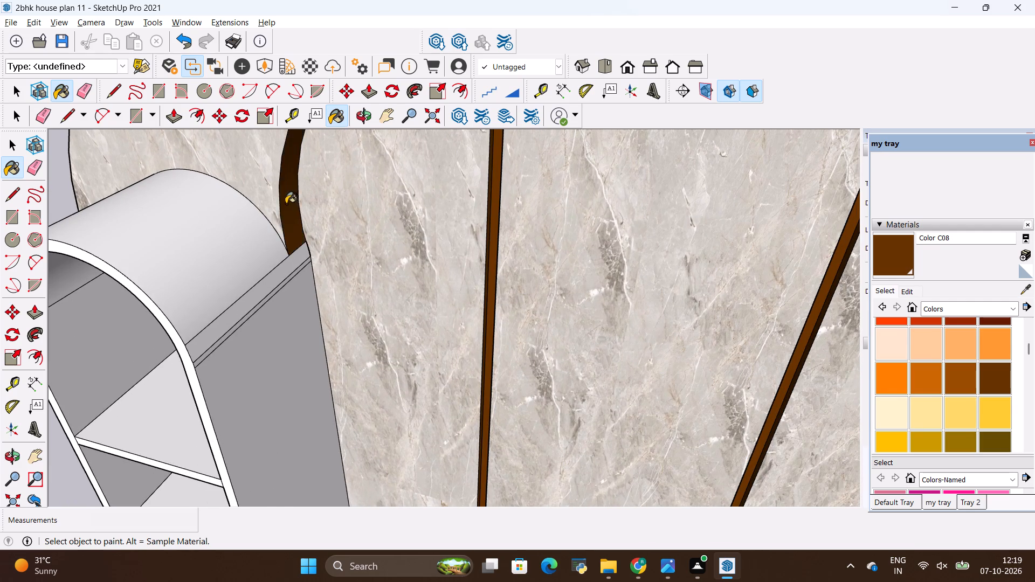
scroll(286, 204, "down", 11)
scroll(327, 427, "up", 8)
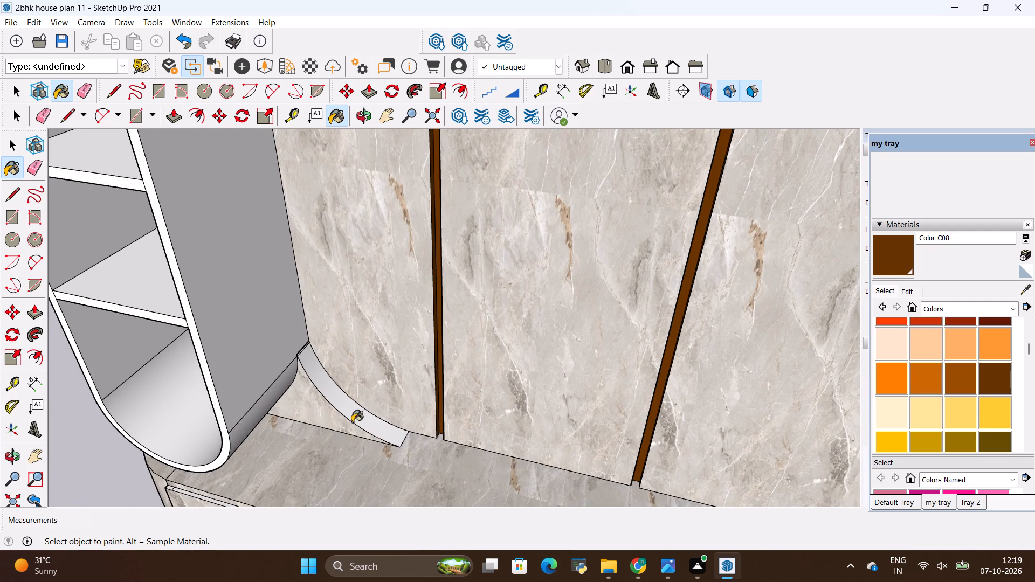
left_click(352, 422)
scroll(248, 339, "down", 12)
middle_click_drag(425, 430, 592, 322)
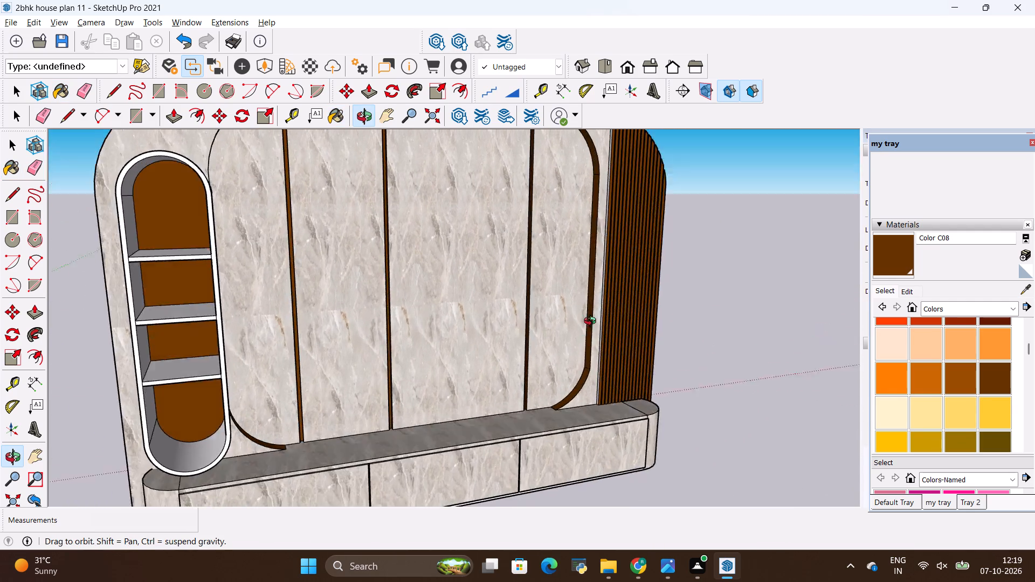
middle_click_drag(592, 322, 474, 320)
scroll(474, 322, "down", 9)
middle_click_drag(472, 357, 541, 346)
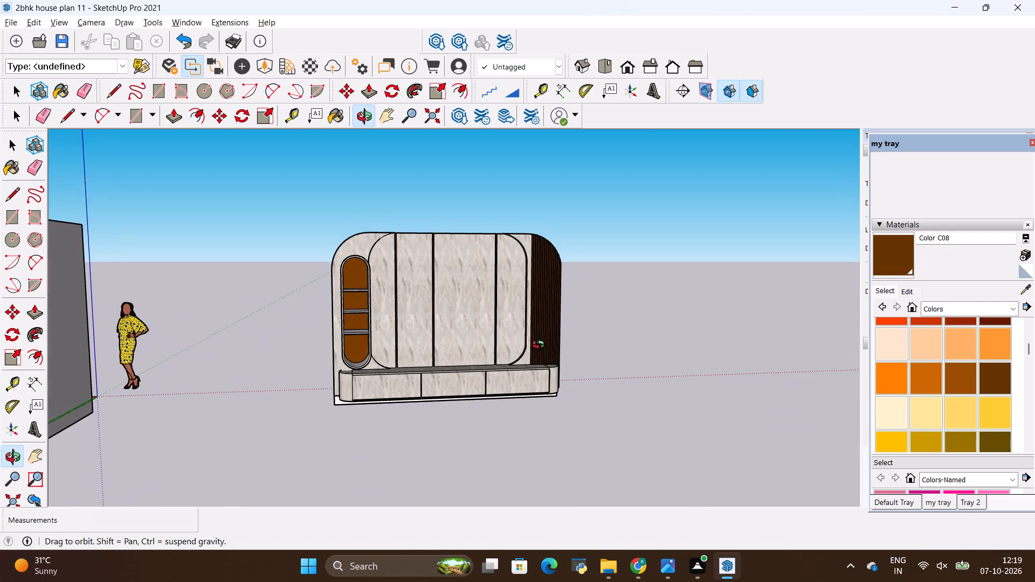
middle_click_drag(541, 346, 534, 351)
scroll(468, 334, "up", 3)
scroll(385, 254, "up", 3)
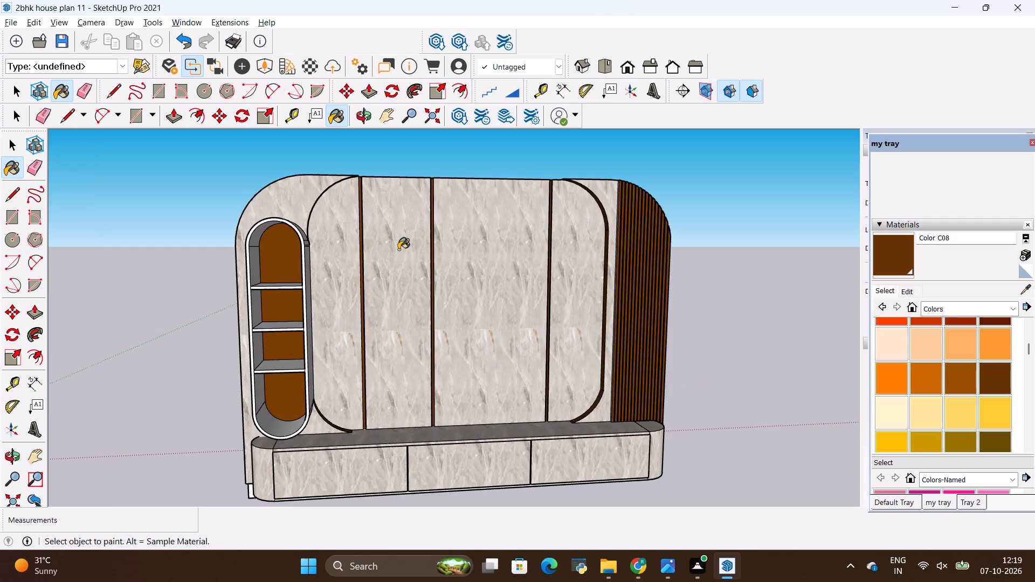
key("alt+Tab")
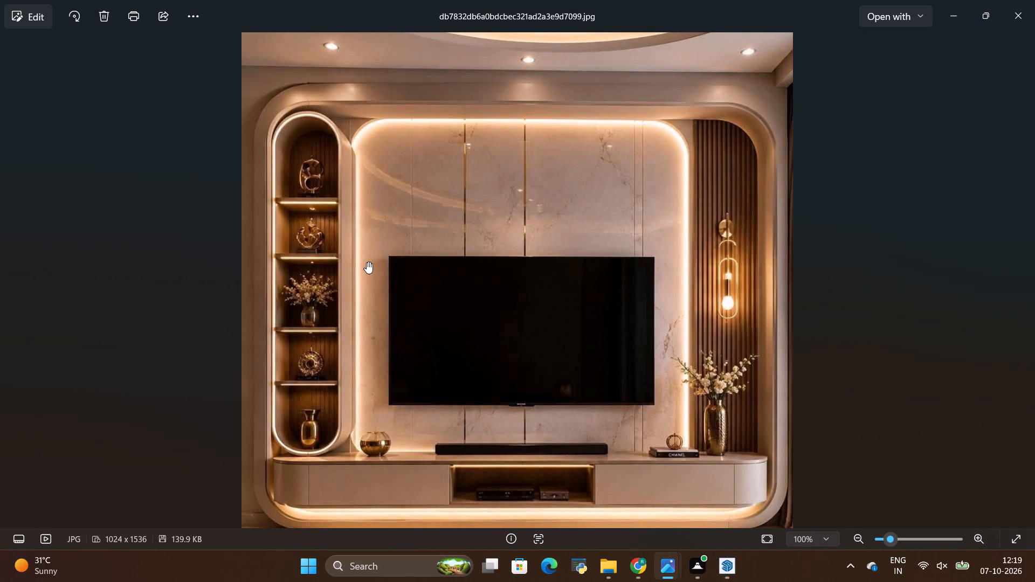
Create a new material using the beige marble image 4bf7b965d9674c47fb907ec33d72bd7f.jpg from the all materials folder as its texture.
key("alt+Tab")
key("alt+Tab")
key("alt+Tab")
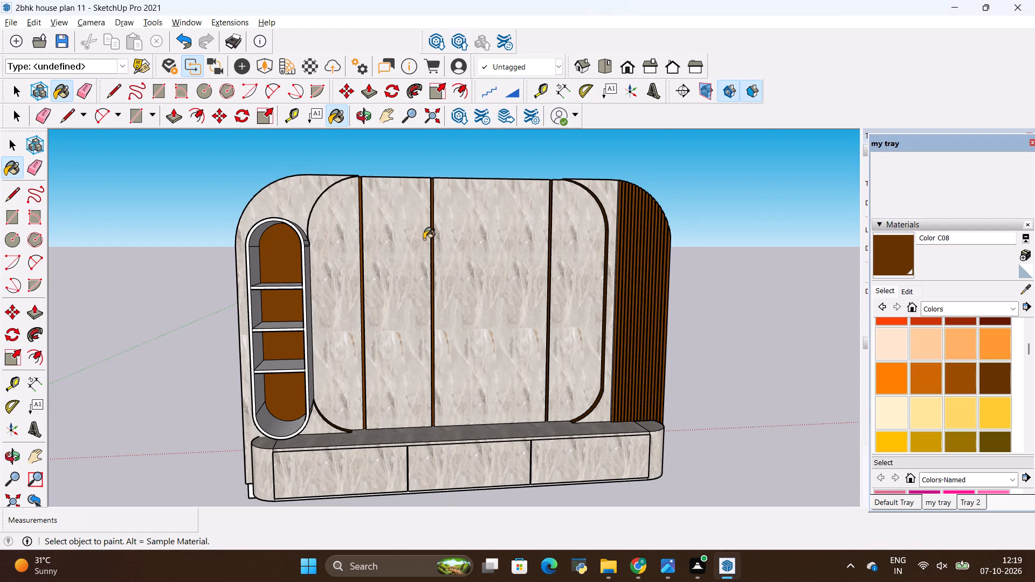
scroll(468, 231, "down", 2)
scroll(453, 348, "up", 2)
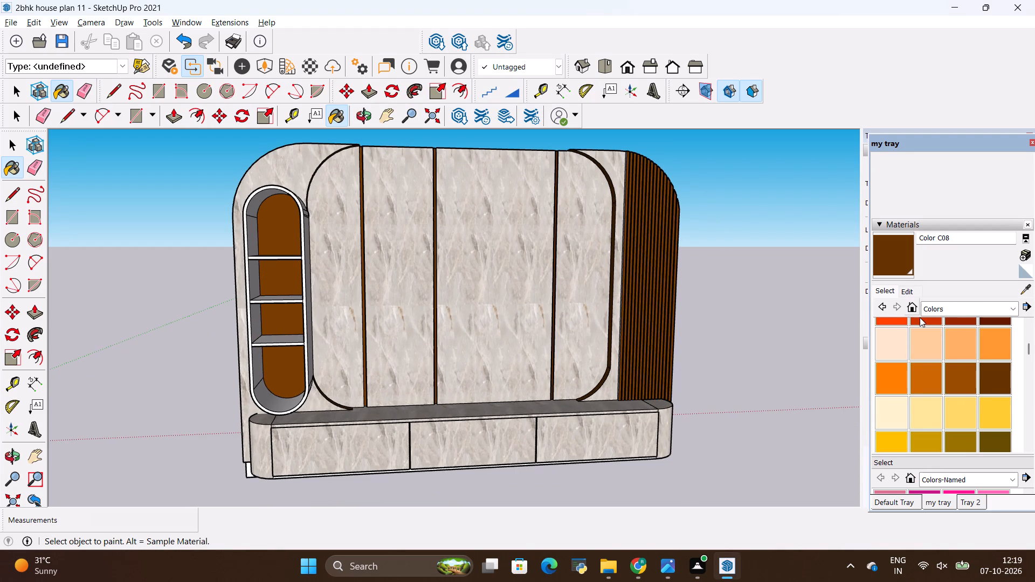
left_click(1024, 248)
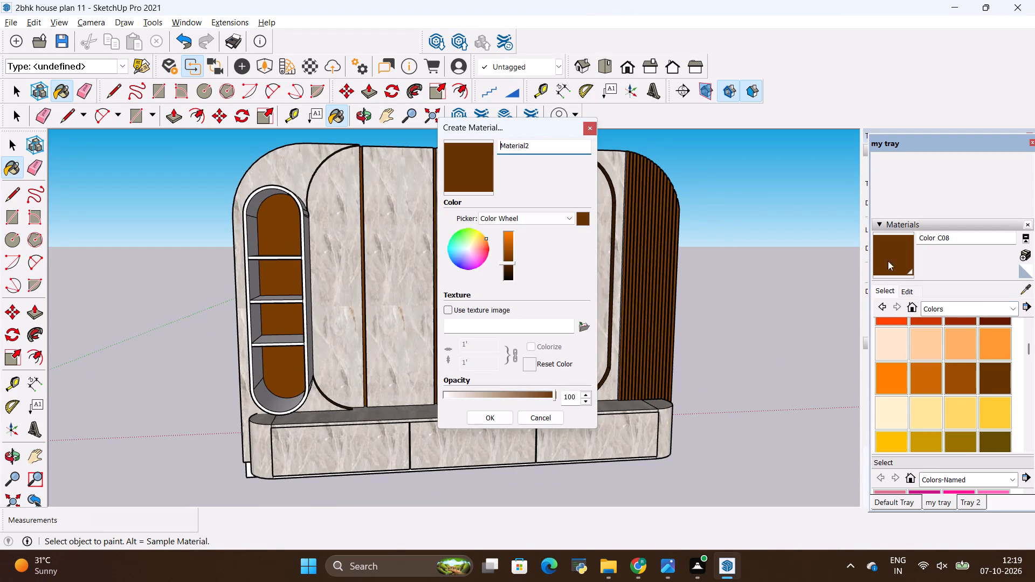
left_click(581, 326)
scroll(576, 290, "down", 2)
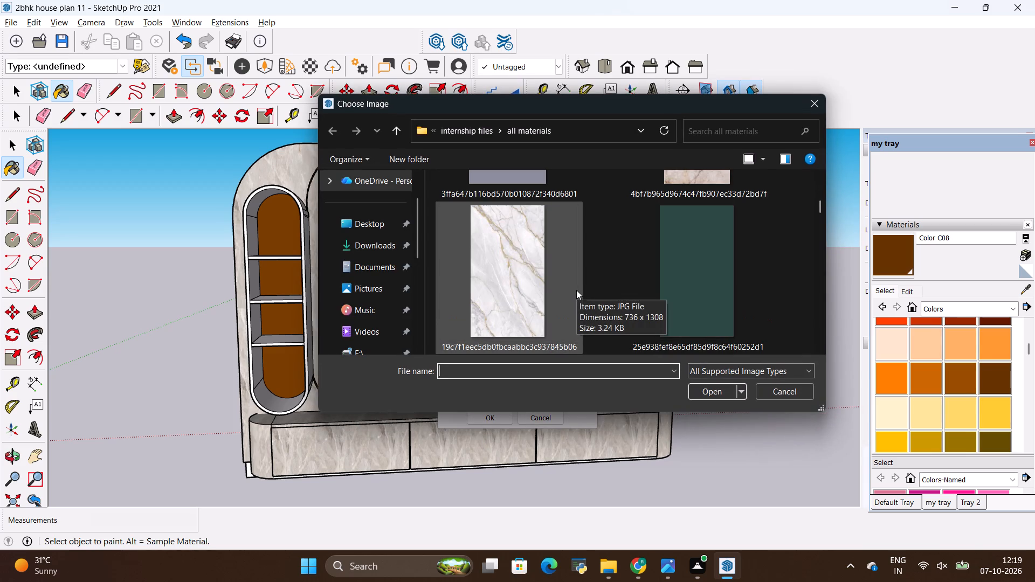
scroll(576, 290, "up", 1)
scroll(657, 271, "up", 4)
scroll(657, 271, "down", 2)
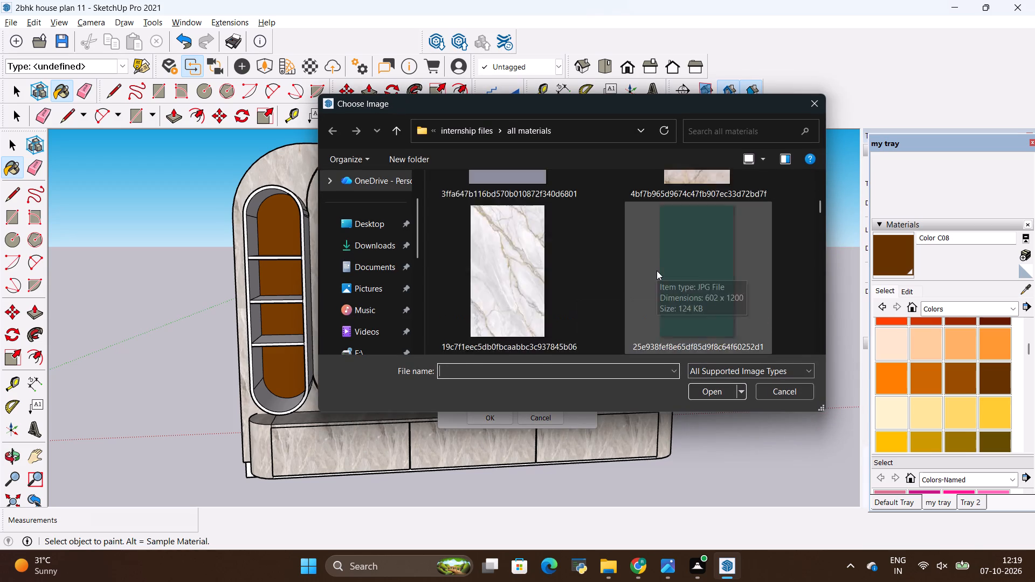
scroll(657, 271, "down", 6)
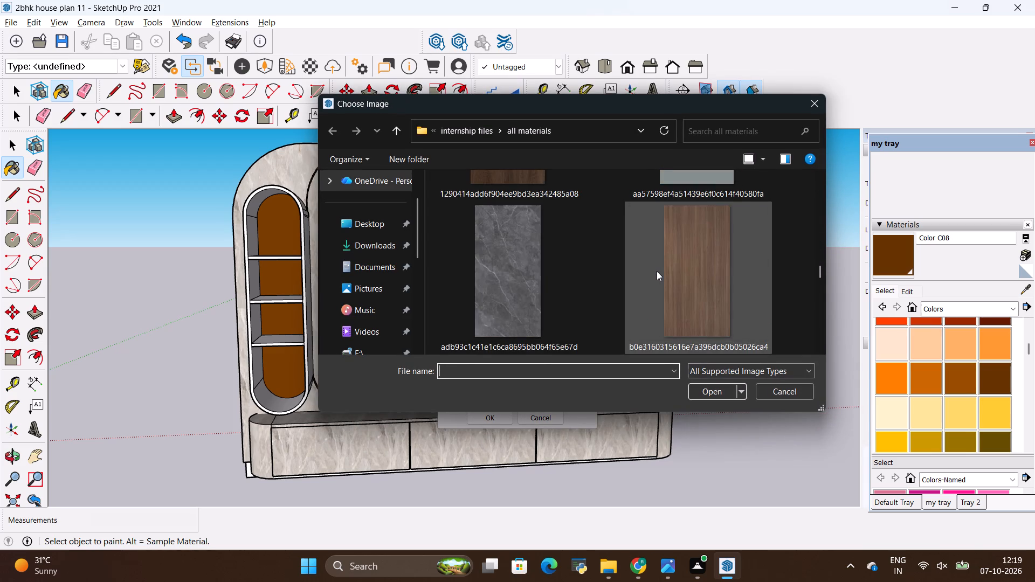
scroll(657, 271, "down", 3)
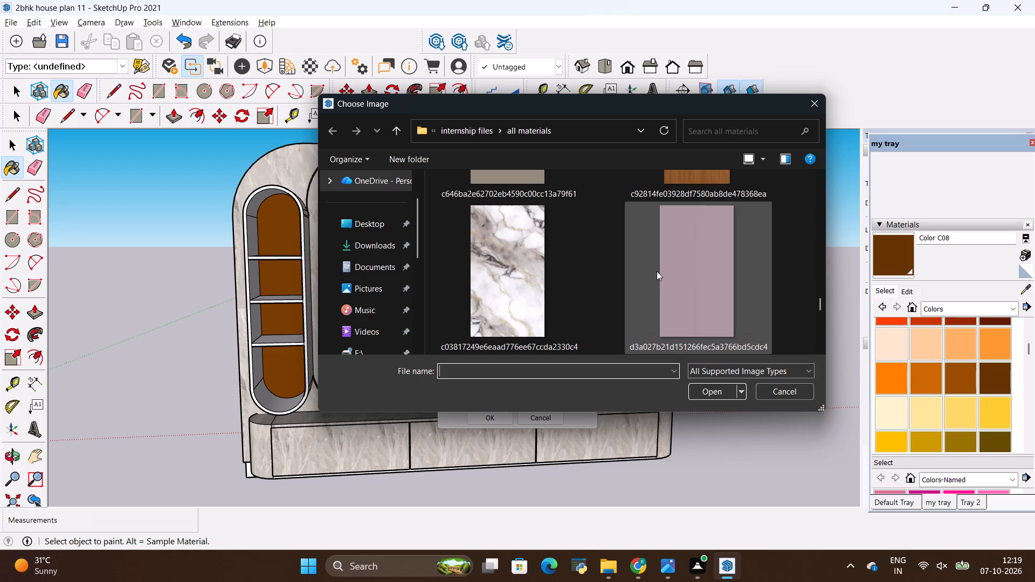
scroll(657, 271, "down", 3)
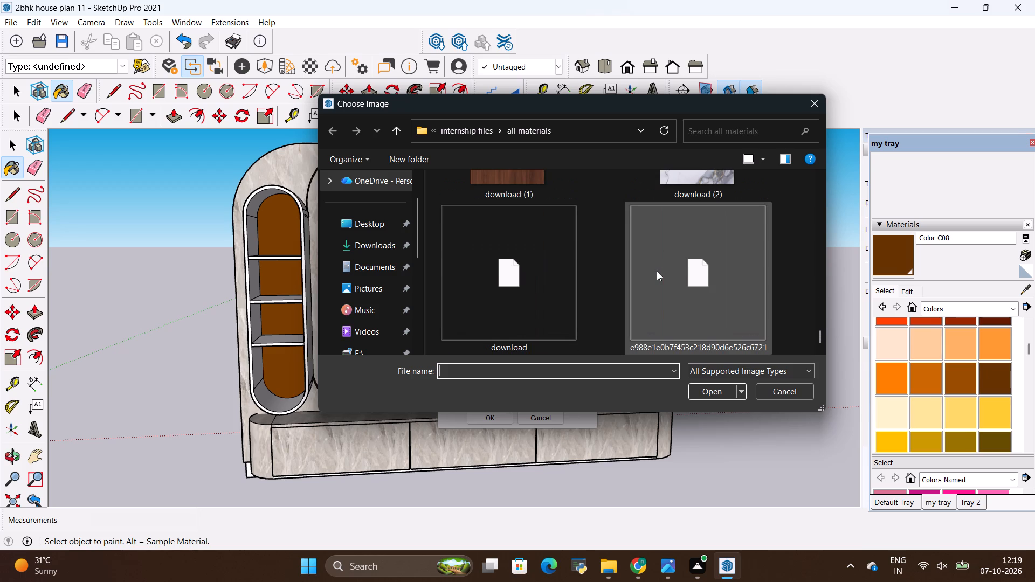
scroll(657, 271, "down", 4)
scroll(657, 271, "up", 20)
scroll(657, 271, "up", 2)
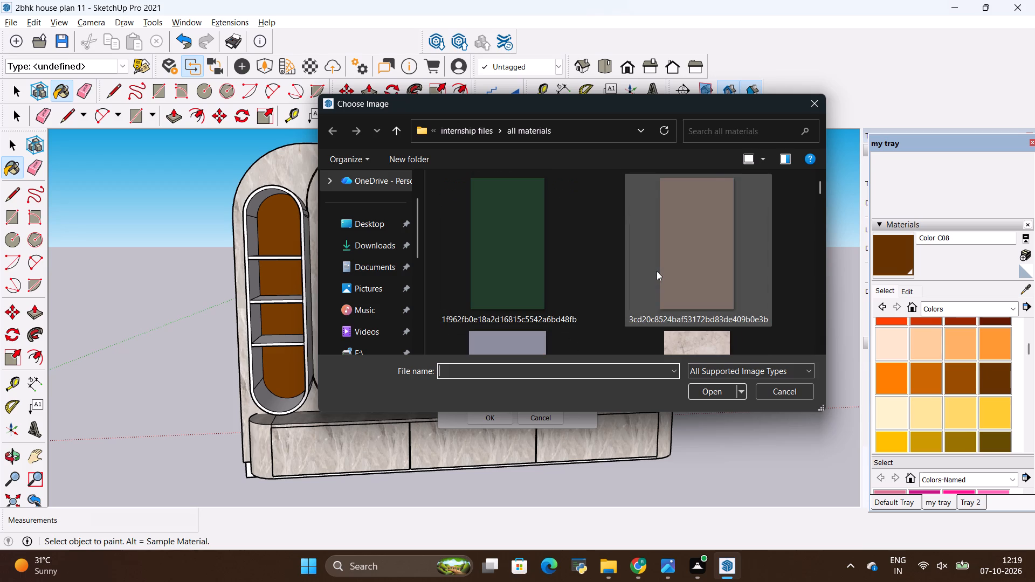
scroll(657, 271, "down", 1)
left_click(688, 271)
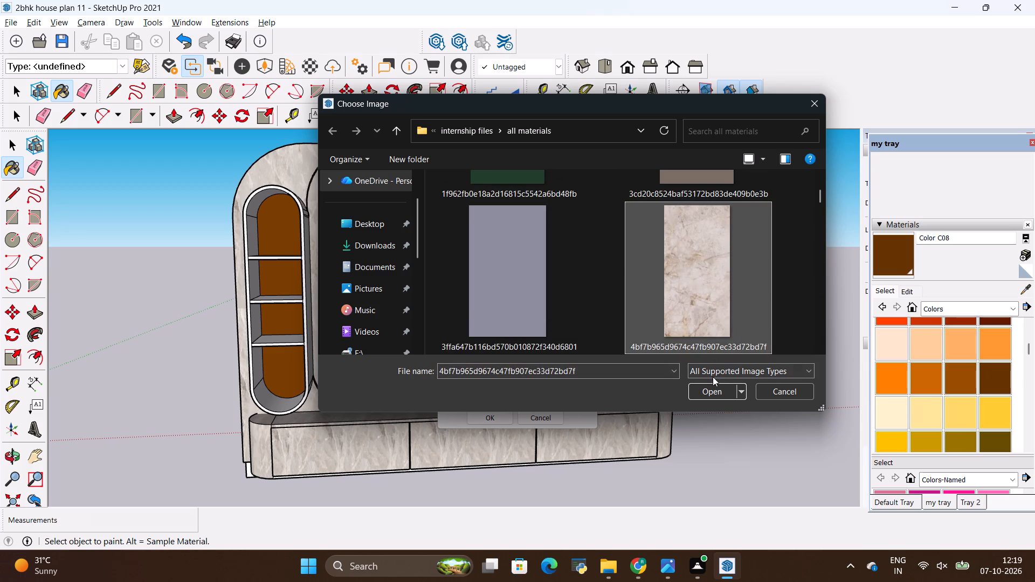
left_click(713, 383)
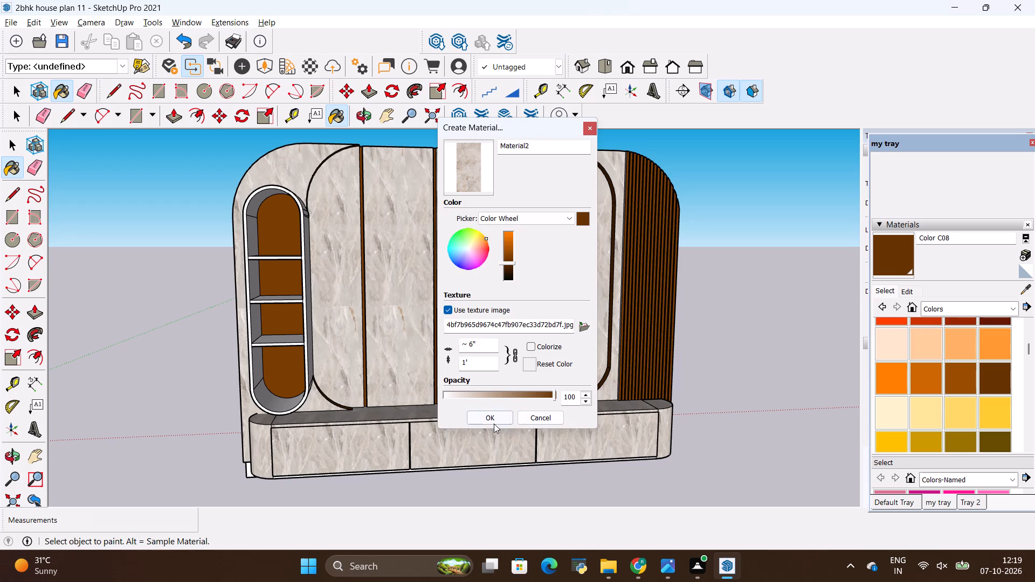
left_click(493, 423)
Paint the wide central panel of the TV unit with the new beige marble material.
scroll(457, 316, "up", 3)
left_click(457, 316)
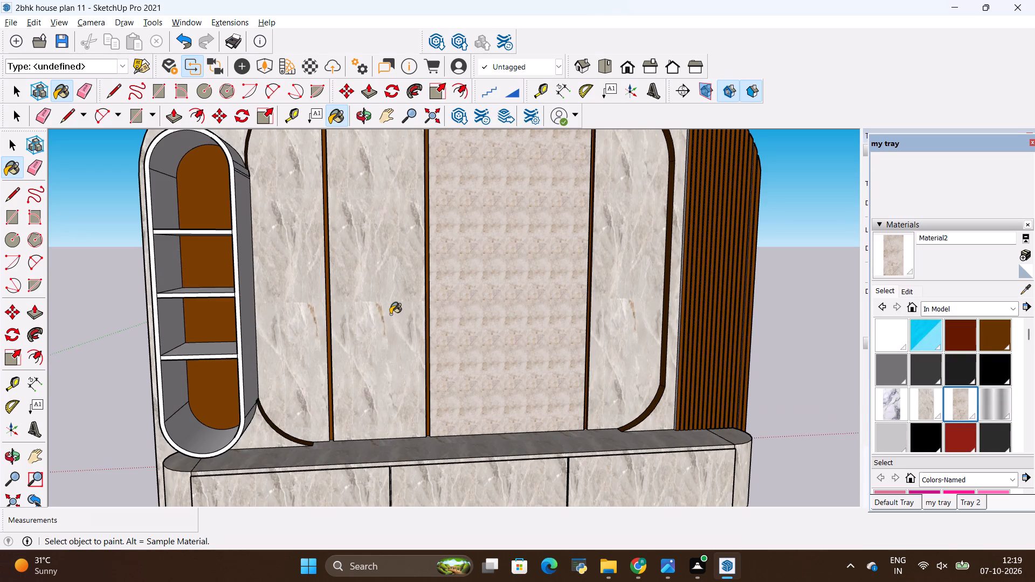
scroll(524, 300, "down", 4)
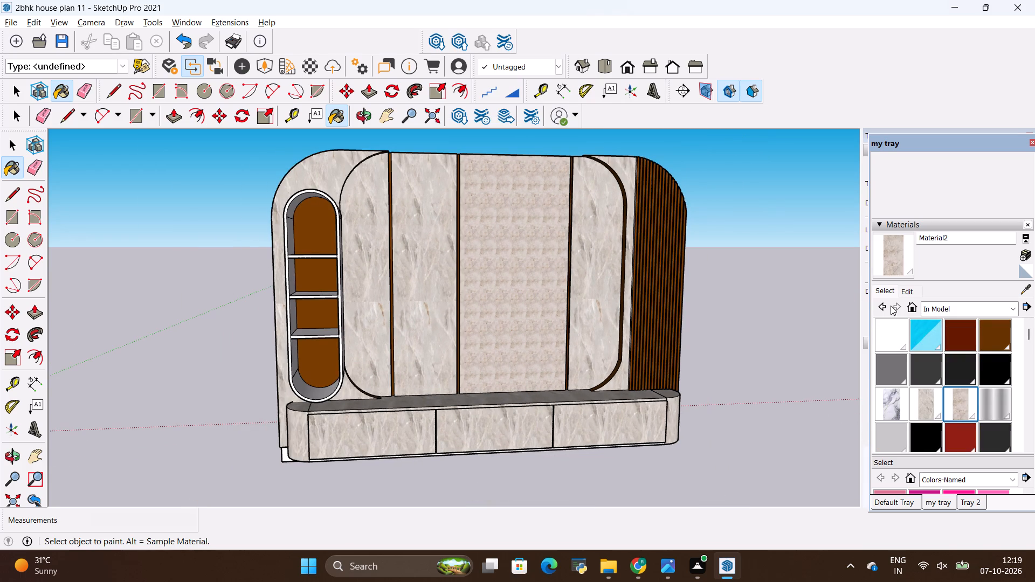
Enlarge the beige marble texture, entering 8' for its height and then 8' for its width.
left_click(903, 295)
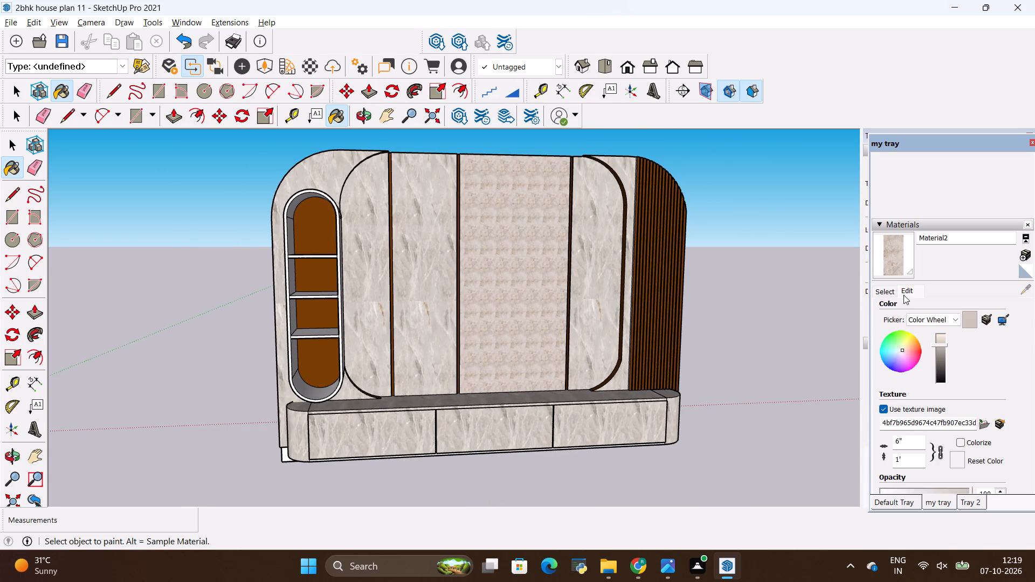
left_click(903, 459)
key("BackSpace")
key("BackSpace")
type("8'")
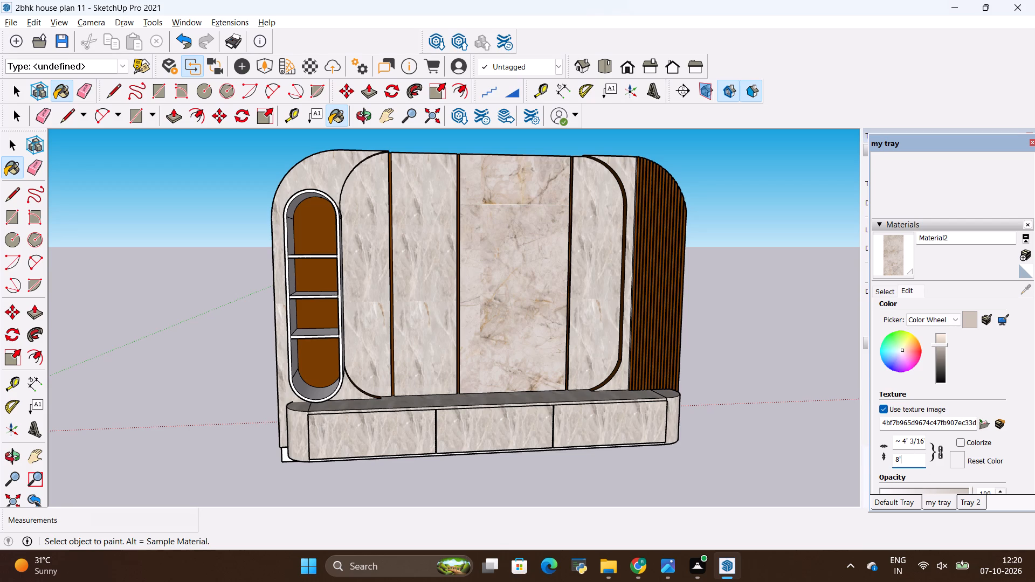
left_click(907, 442)
key("BackSpace")
key("BackSpace")
key("BackSpace")
type("8'")
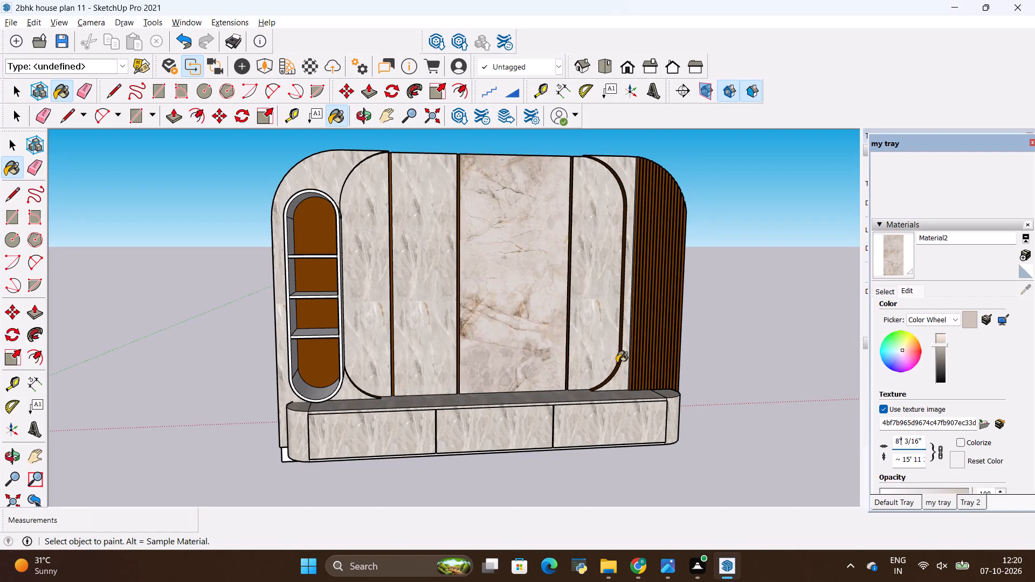
key("space")
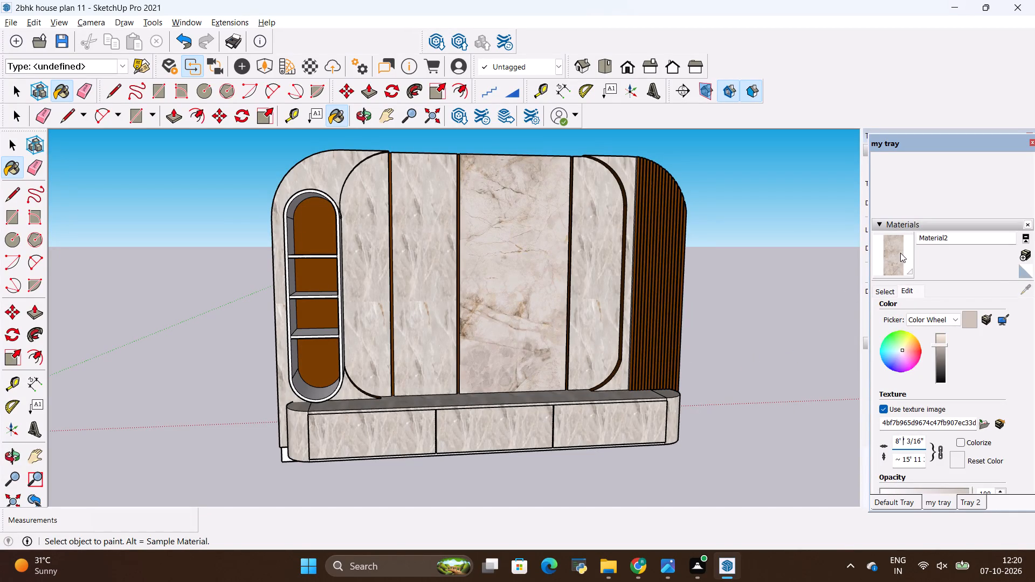
left_click(900, 253)
left_click(978, 356)
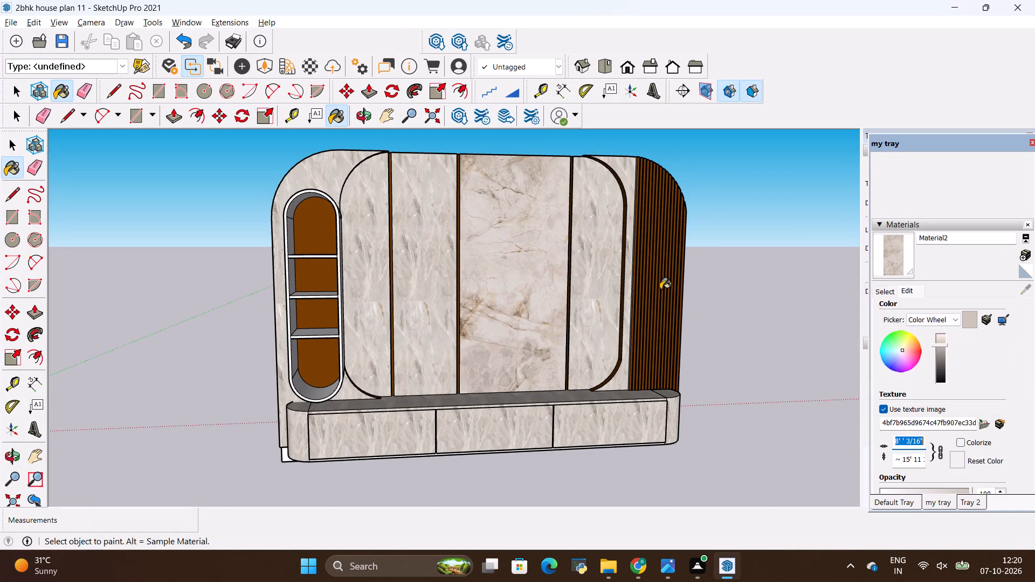
Paint the other three panels inside the curved border, on both sides of the central panel, with the beige marble.
left_click(591, 289)
scroll(572, 300, "up", 2)
left_click(384, 283)
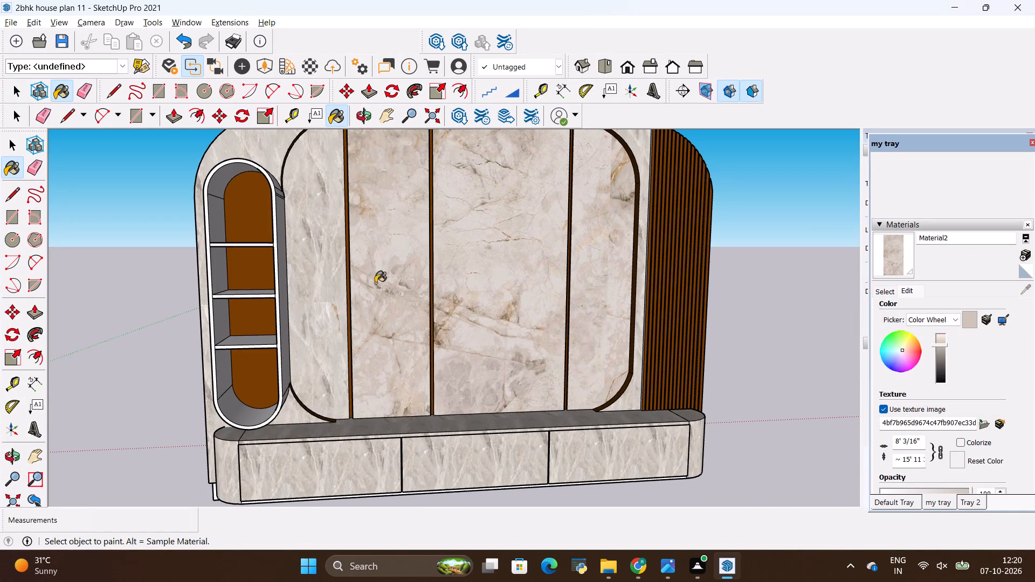
left_click(327, 289)
scroll(406, 342, "down", 3)
scroll(352, 437, "up", 3)
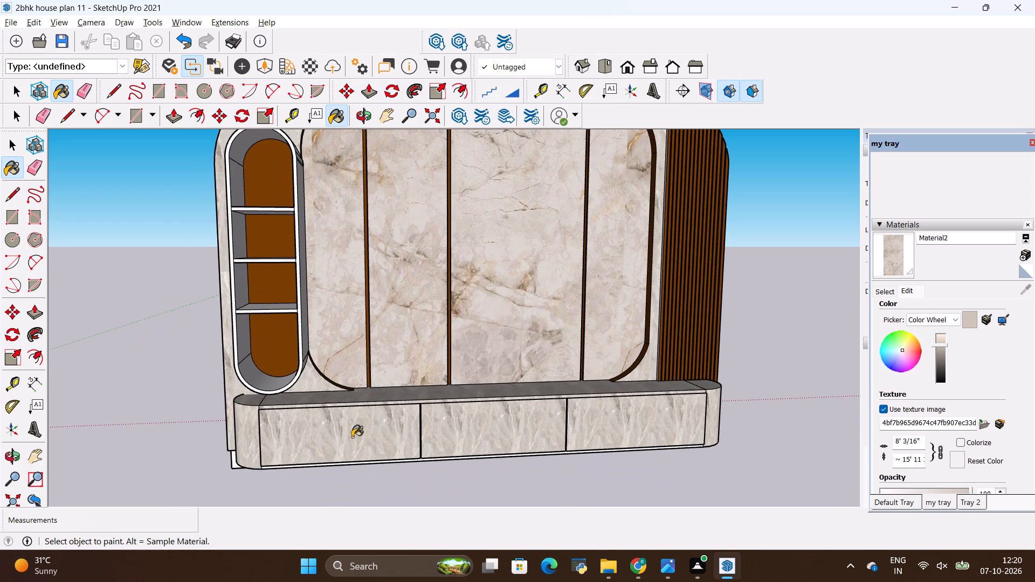
Paint the three drawer fronts of the TV console with the beige marble.
left_click(352, 437)
left_click(449, 436)
left_click(617, 432)
scroll(391, 390, "down", 4)
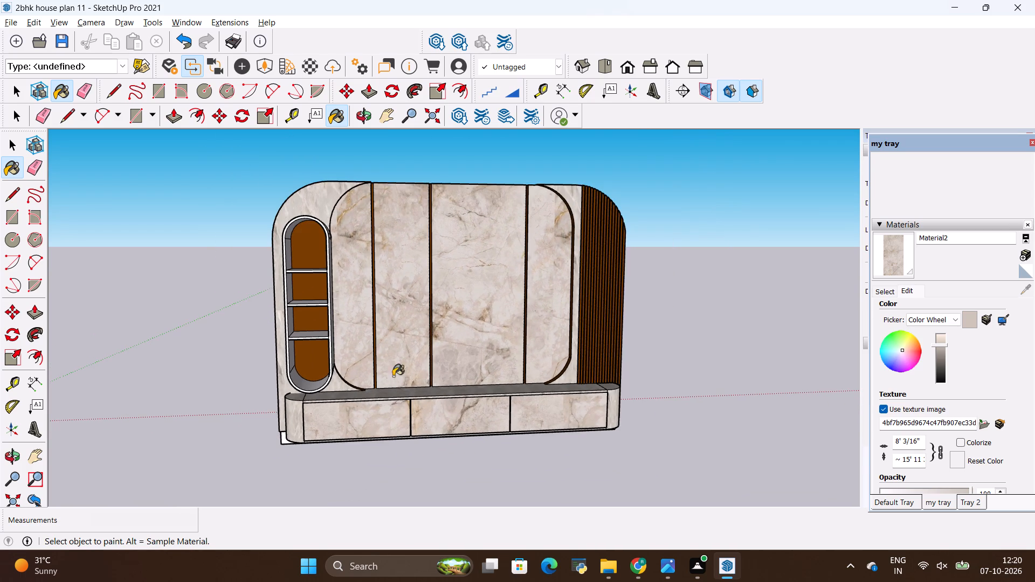
Paint the outer back panel around the shelf niche and the strip beside the slats with the beige marble.
scroll(323, 212, "up", 2)
left_click(315, 210)
scroll(649, 192, "up", 8)
left_click(626, 190)
scroll(548, 258, "down", 6)
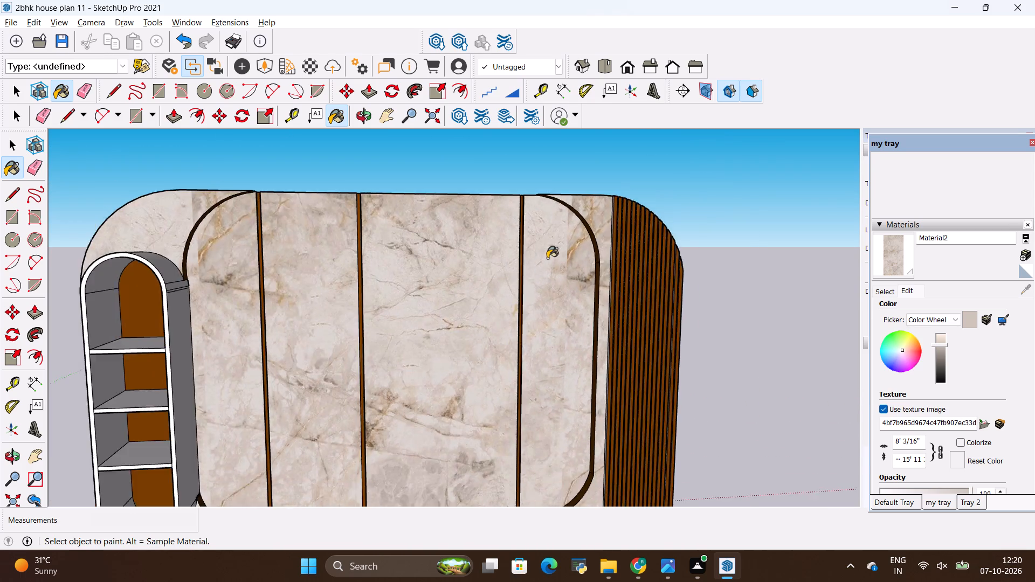
Examine the painted TV unit from several angles and close up, and compare it with the reference photo.
scroll(547, 258, "down", 4)
key("space")
left_click(204, 365)
scroll(204, 365, "down", 4)
middle_click_drag(389, 436, 401, 446)
scroll(271, 378, "up", 6)
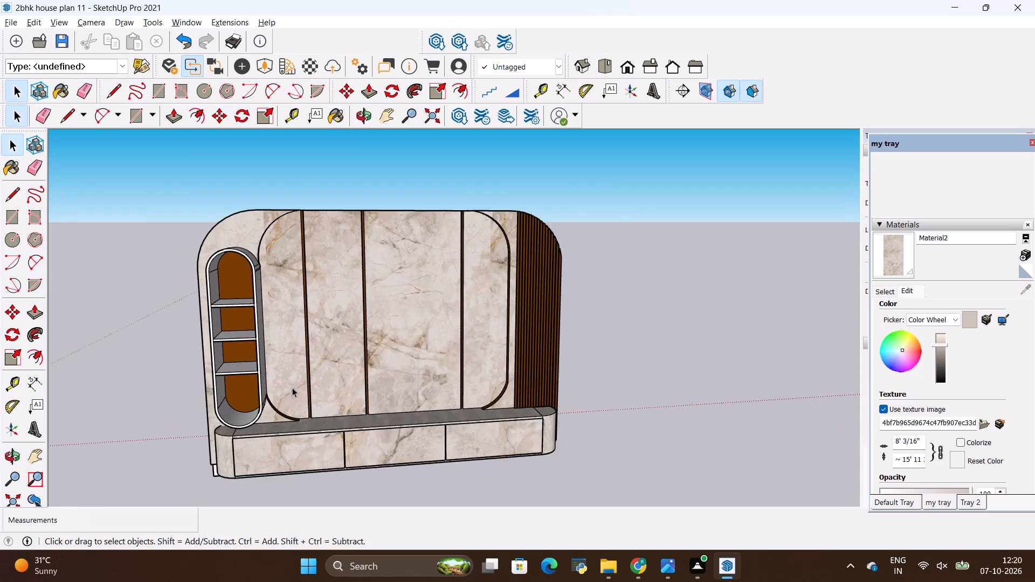
scroll(292, 387, "up", 2)
middle_click_drag(352, 414, 329, 421)
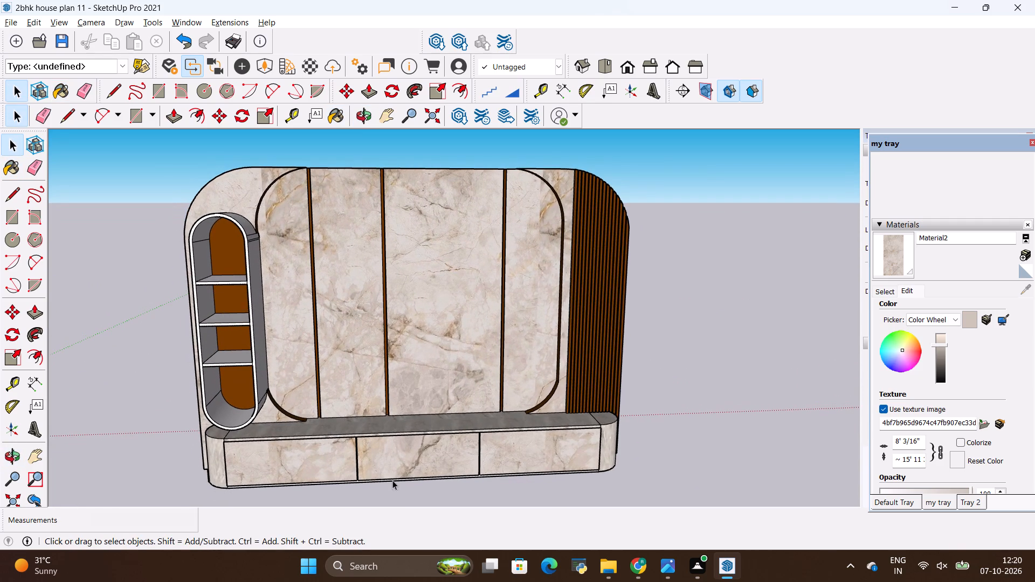
scroll(463, 471, "up", 20)
scroll(463, 471, "up", 3)
scroll(480, 420, "up", 4)
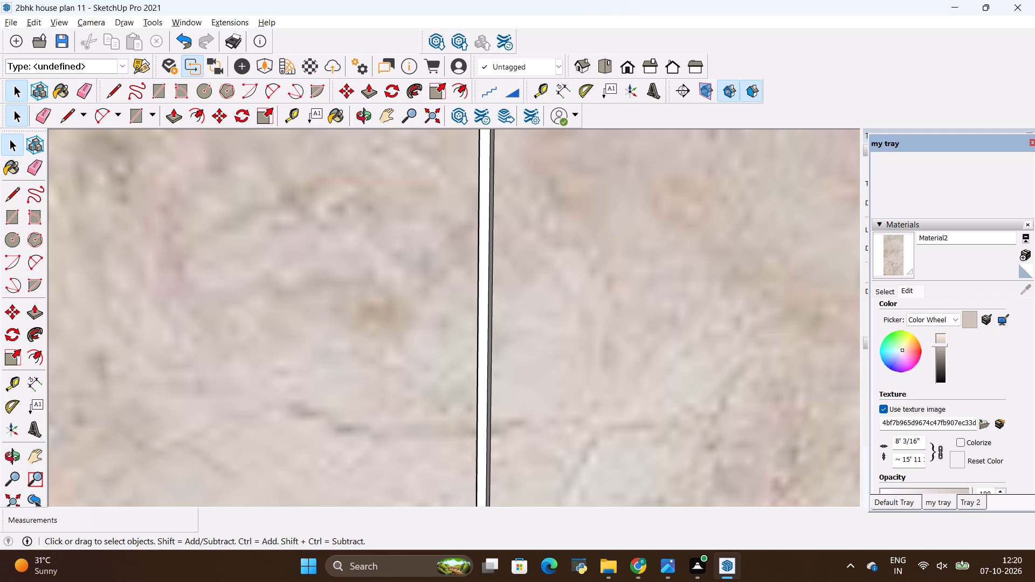
scroll(922, 304, "down", 2)
scroll(926, 304, "up", 5)
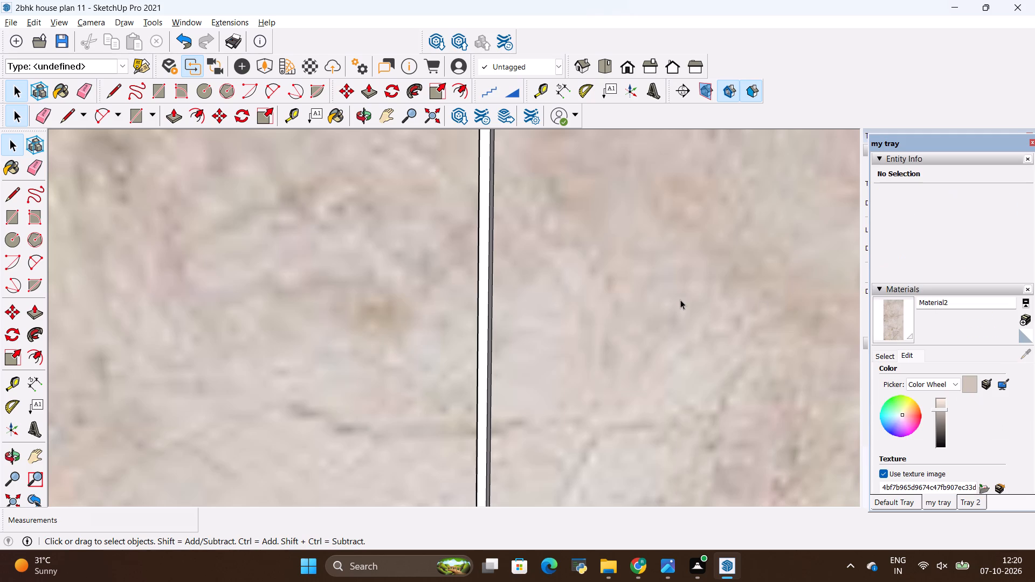
scroll(679, 300, "down", 20)
scroll(679, 300, "down", 14)
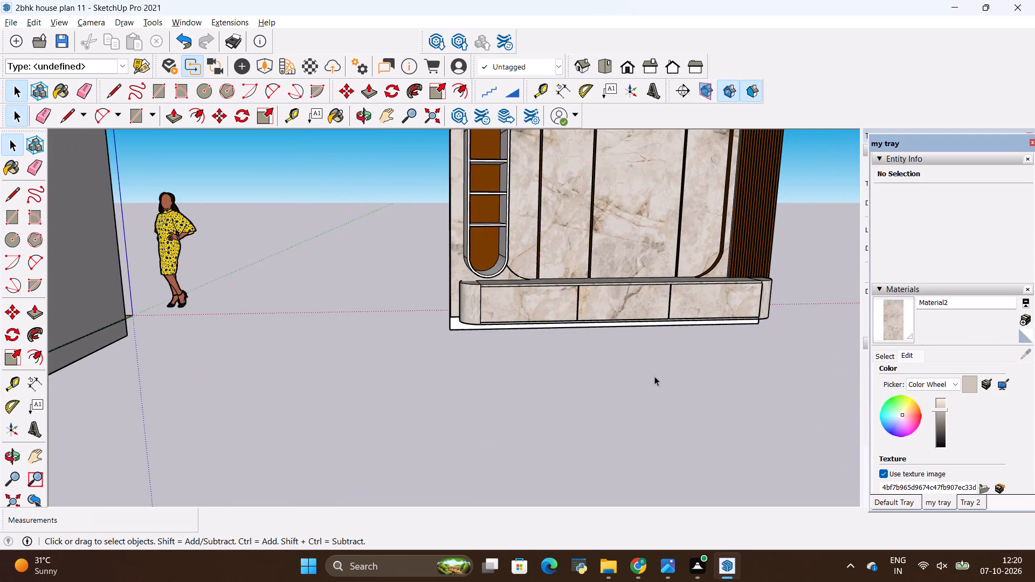
middle_click_drag(654, 376, 585, 385)
scroll(585, 380, "down", 5)
middle_click_drag(597, 368, 609, 303)
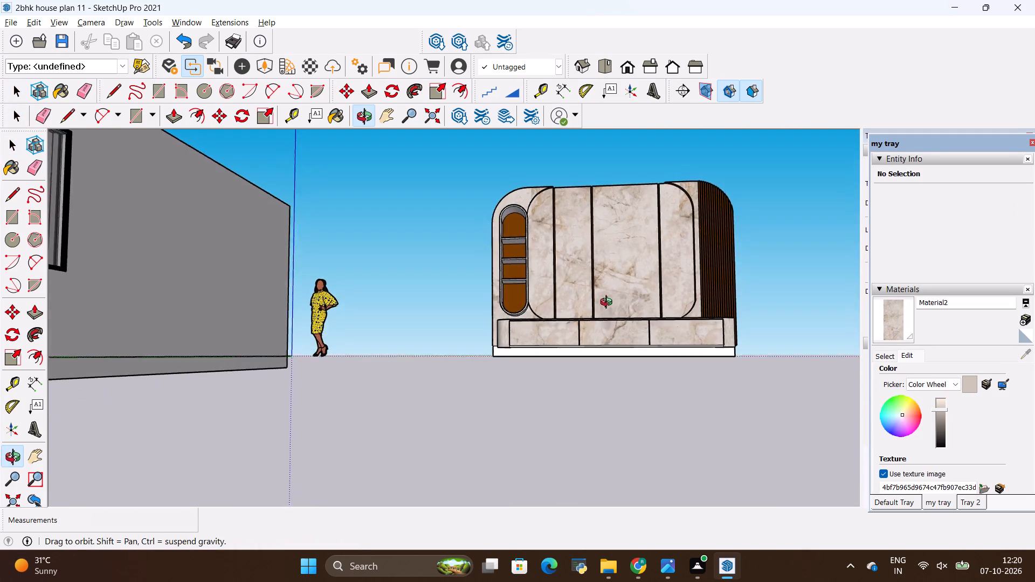
middle_click_drag(609, 303, 605, 339)
scroll(629, 198, "up", 5)
middle_click_drag(482, 276, 665, 390)
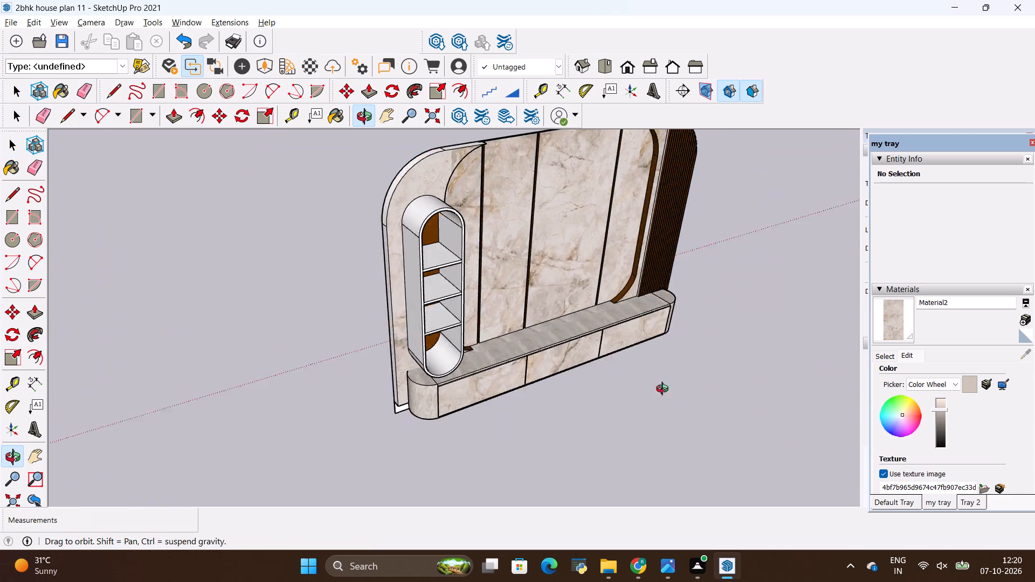
middle_click_drag(665, 390, 601, 329)
key("alt+Tab")
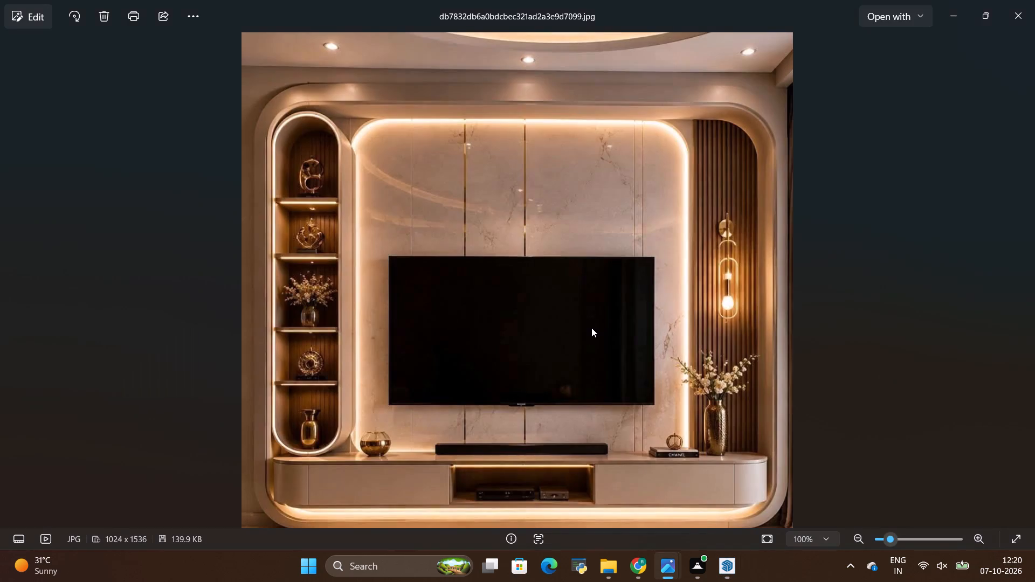
key("alt+Tab")
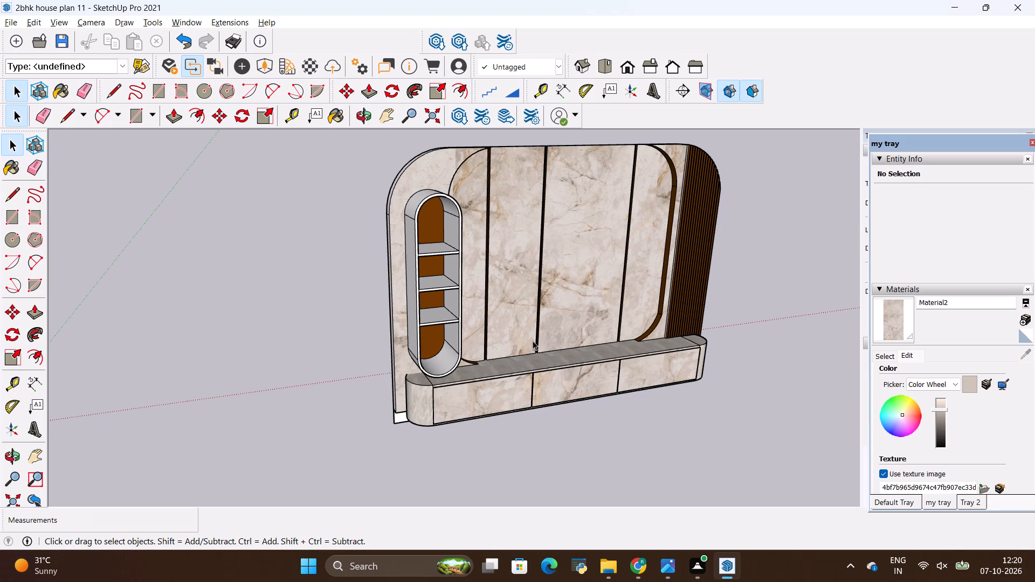
key("space")
left_click(368, 339)
Compare the painted TV unit's shelf niche, back panels and console with the reference photo.
left_click_drag(378, 360, 403, 413)
left_click_drag(406, 418, 406, 419)
left_click_drag(406, 419, 411, 425)
key("alt+Tab")
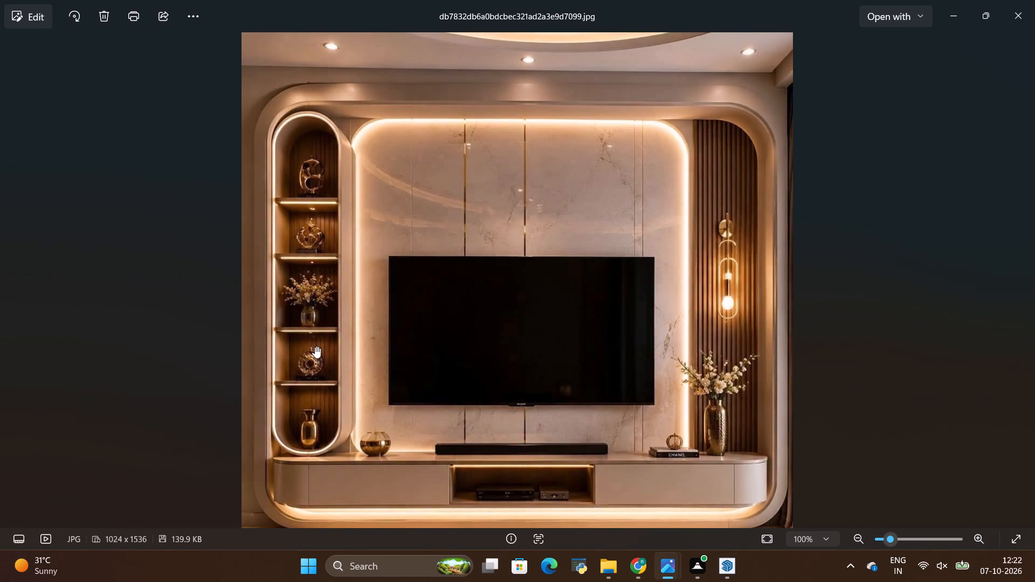
key("alt+Tab")
scroll(388, 294, "down", 3)
middle_click_drag(512, 307, 390, 261)
key("alt+Tab")
key("alt+Tab")
scroll(466, 307, "up", 5)
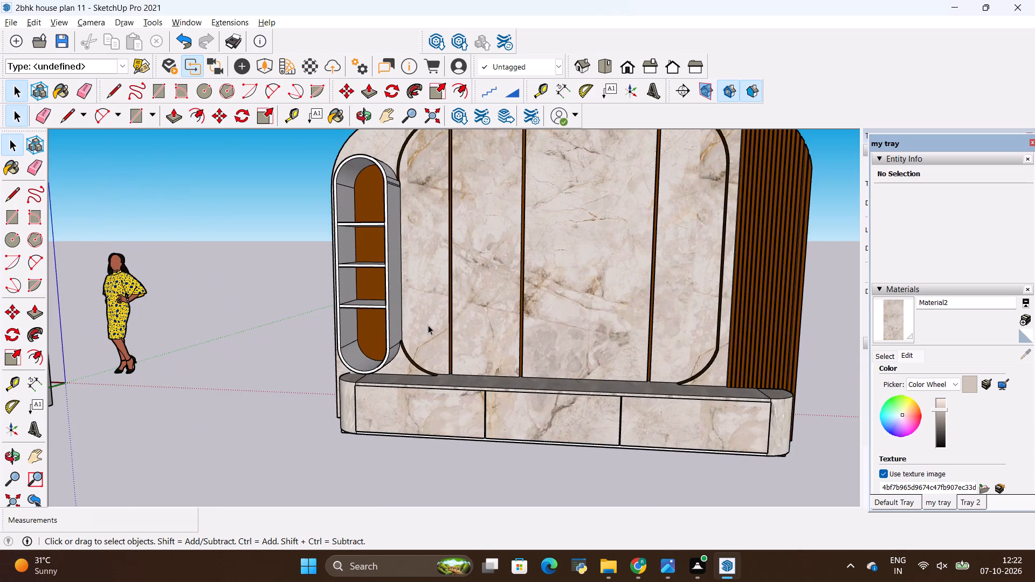
scroll(427, 326, "down", 2)
key("space")
left_click(273, 316)
middle_click_drag(434, 361, 490, 398)
Build a vertical square slab in the empty space beside the TV unit, about 2' 10 5/8" per side and 2" thick.
key("r")
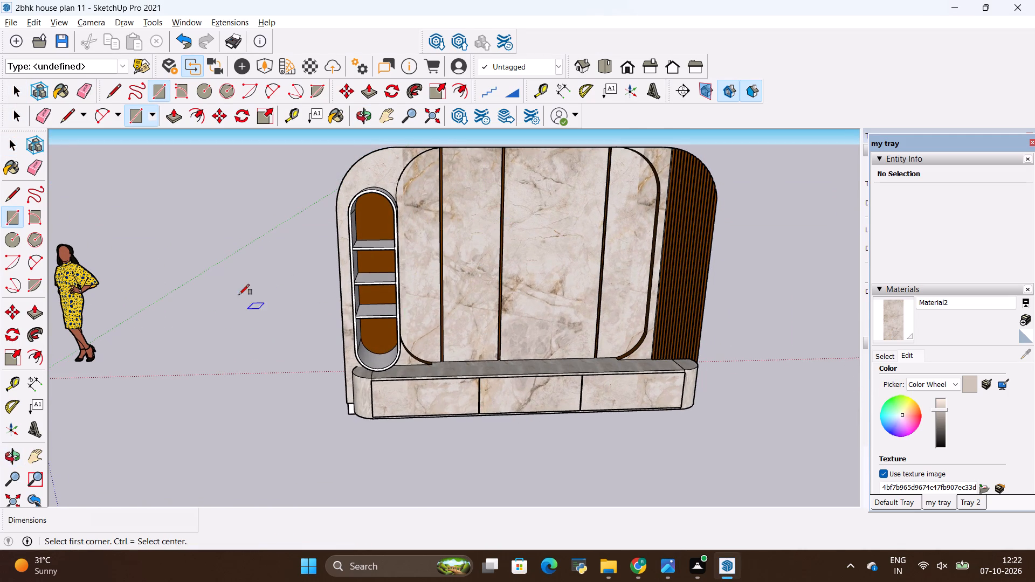
scroll(216, 287, "down", 1)
scroll(37, 252, "down", 4)
scroll(220, 257, "down", 4)
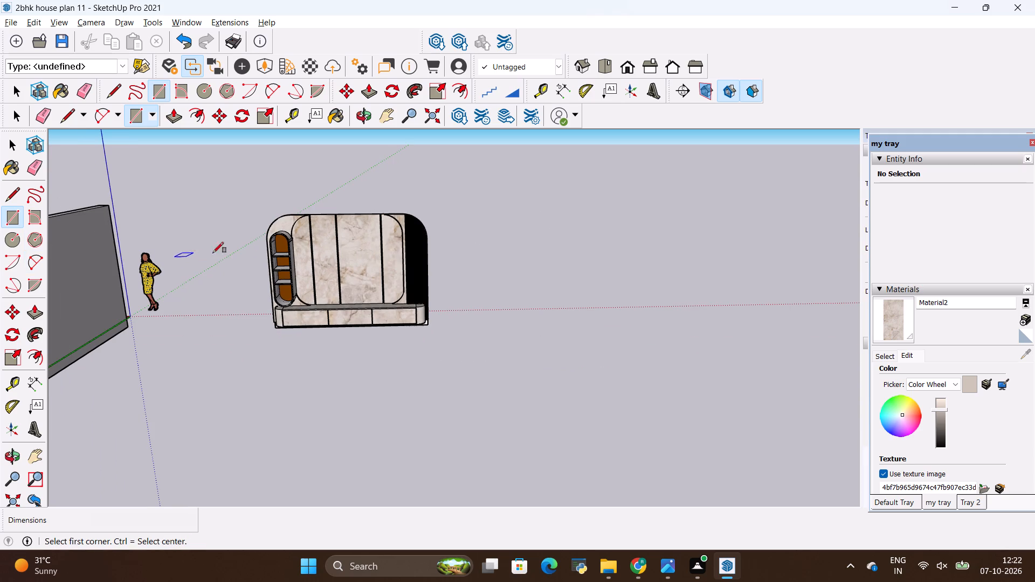
key("Left")
left_click(518, 235)
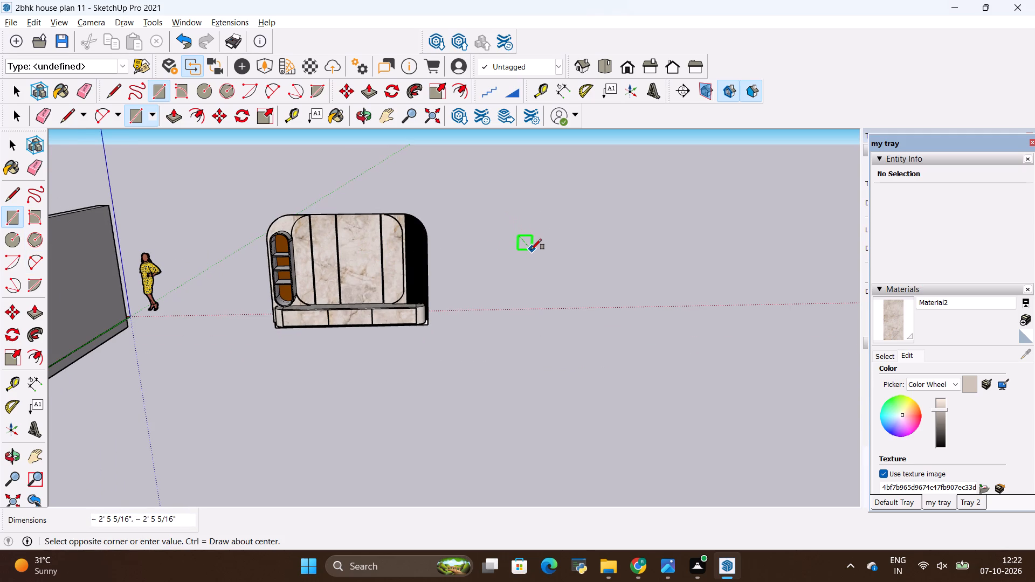
left_click(534, 249)
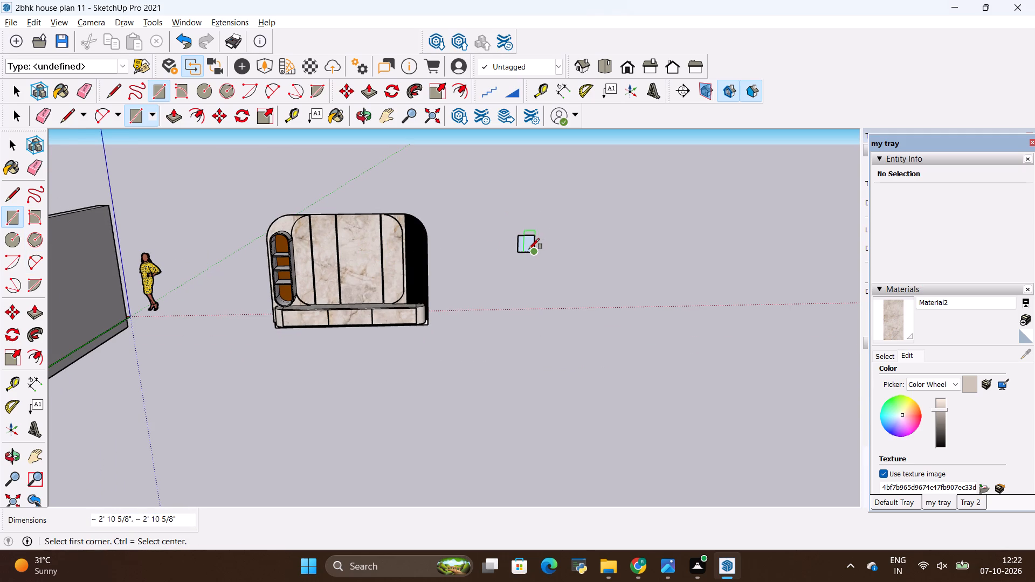
key("p")
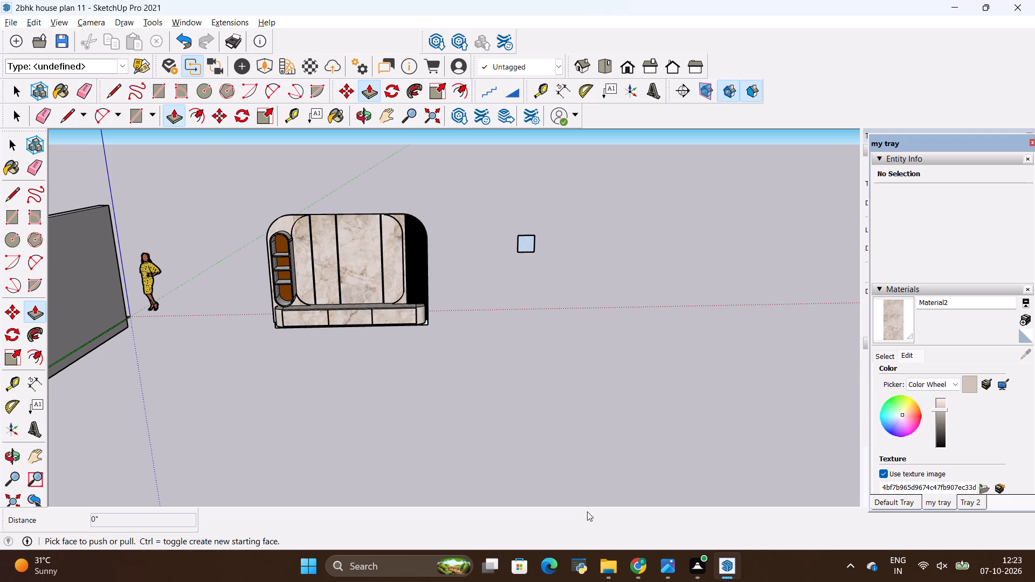
scroll(527, 233, "up", 6)
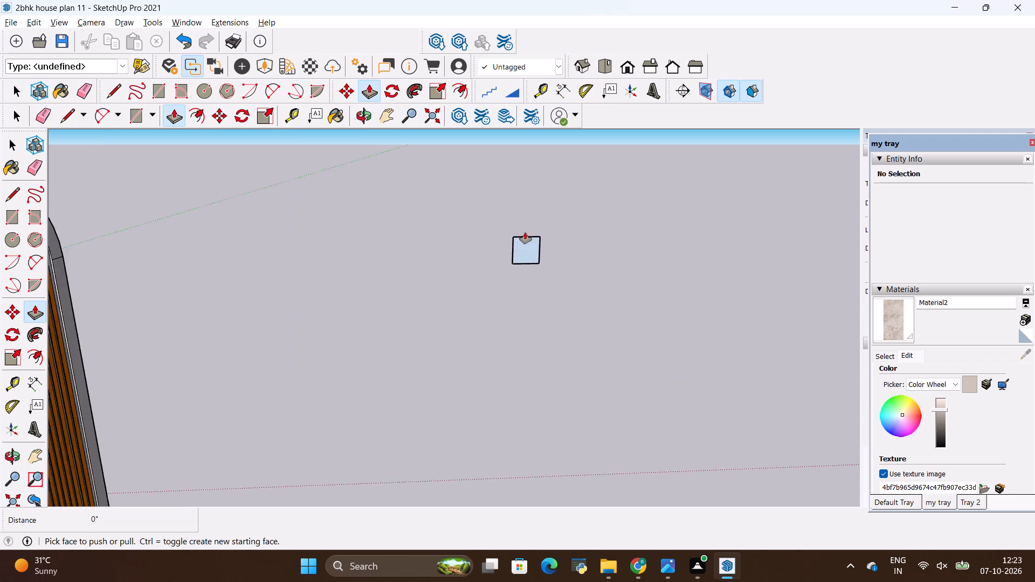
scroll(525, 232, "up", 6)
key("p")
left_click(525, 258)
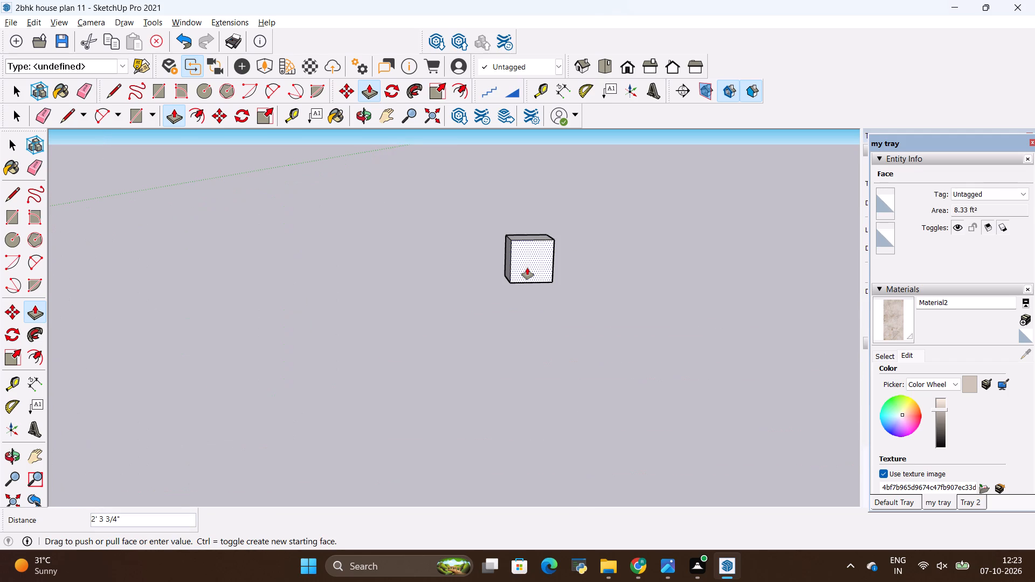
key("BackSpace")
type("2\"")
key("Return")
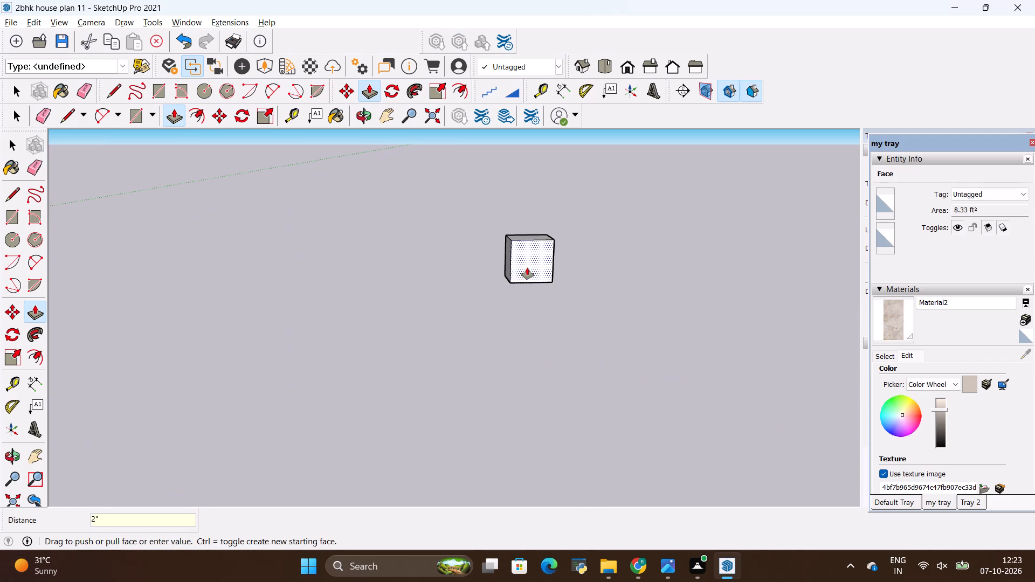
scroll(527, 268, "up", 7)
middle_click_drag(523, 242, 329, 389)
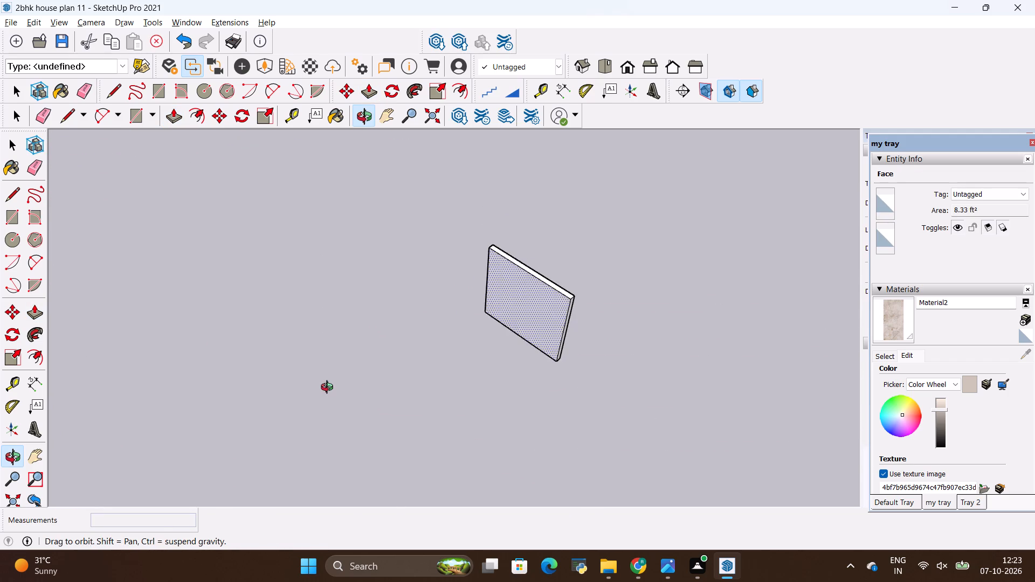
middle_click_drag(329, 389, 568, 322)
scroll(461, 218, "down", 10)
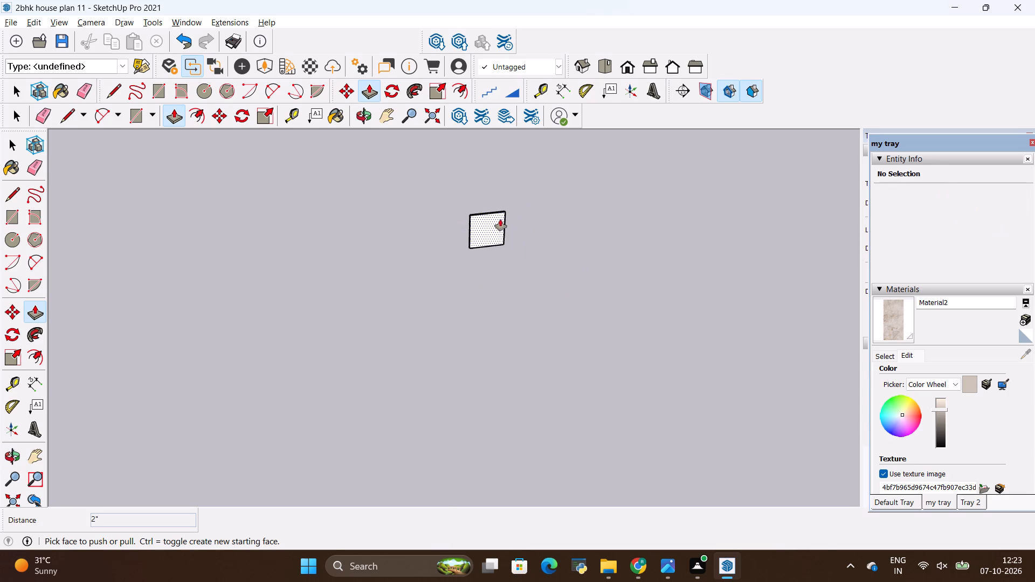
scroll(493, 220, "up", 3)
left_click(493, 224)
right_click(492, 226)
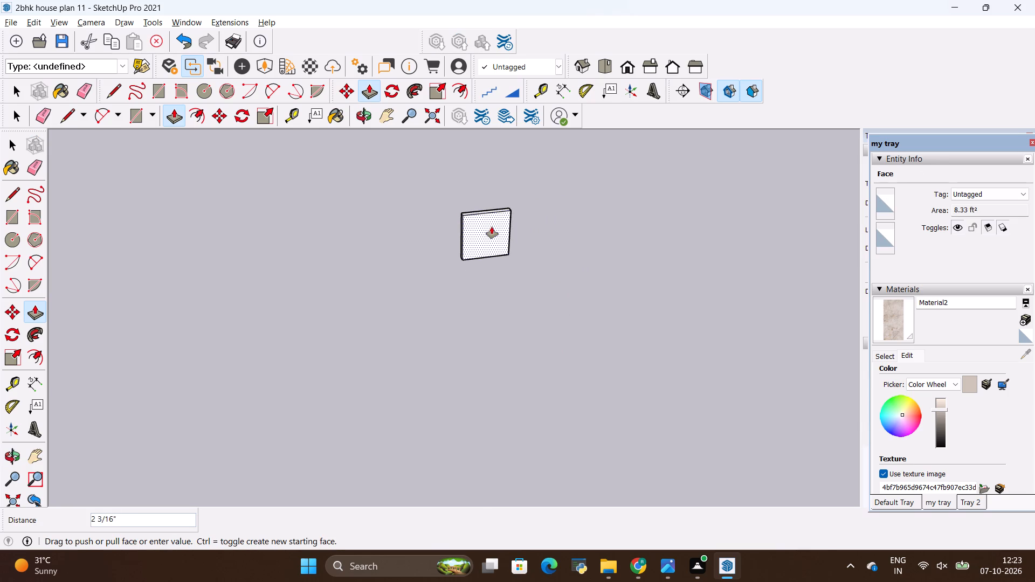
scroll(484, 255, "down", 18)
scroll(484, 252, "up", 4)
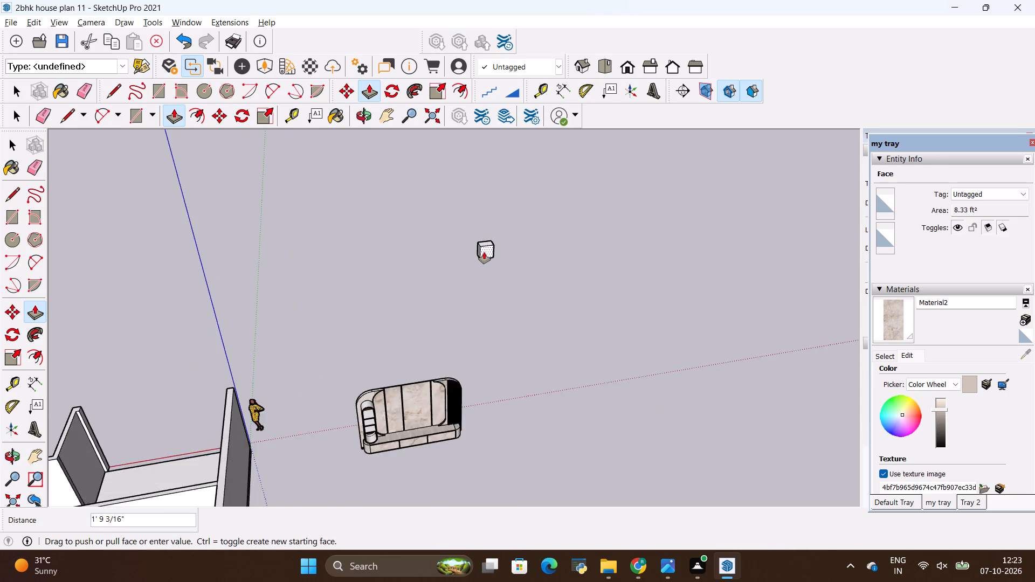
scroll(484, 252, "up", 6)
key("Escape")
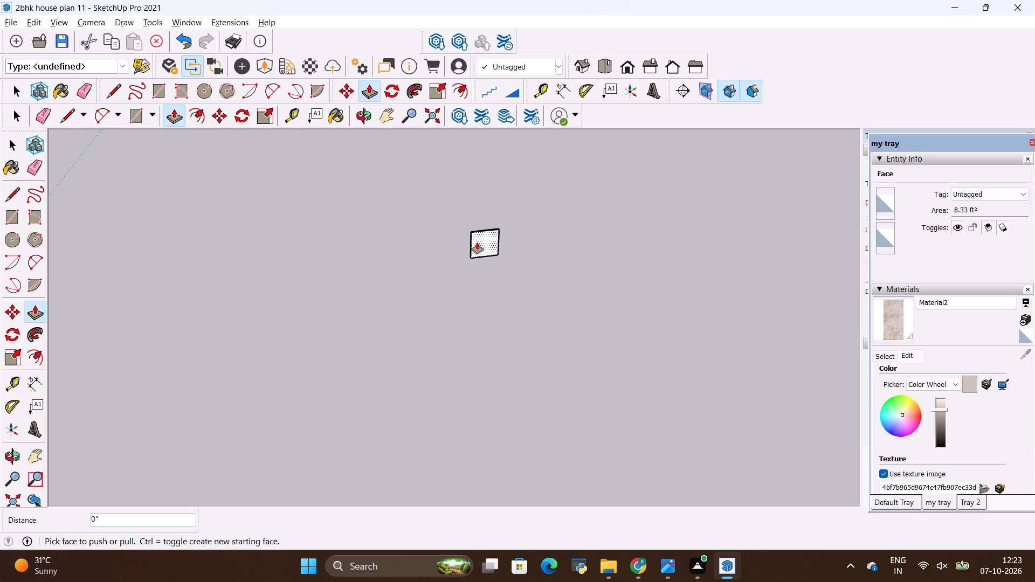
Build a larger vertical slab behind the small square one from a rectangle about 7' 6 11/16" by 5' 1 5/16", extruded about 6 11/16".
scroll(530, 271, "up", 3)
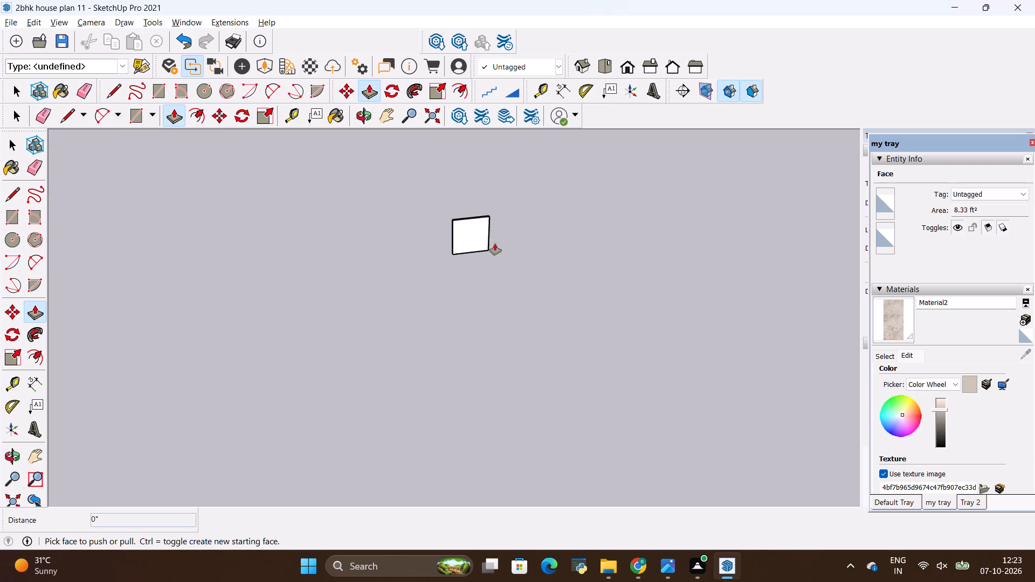
scroll(456, 209, "up", 7)
scroll(520, 276, "up", 1)
middle_click_drag(530, 283, 476, 299)
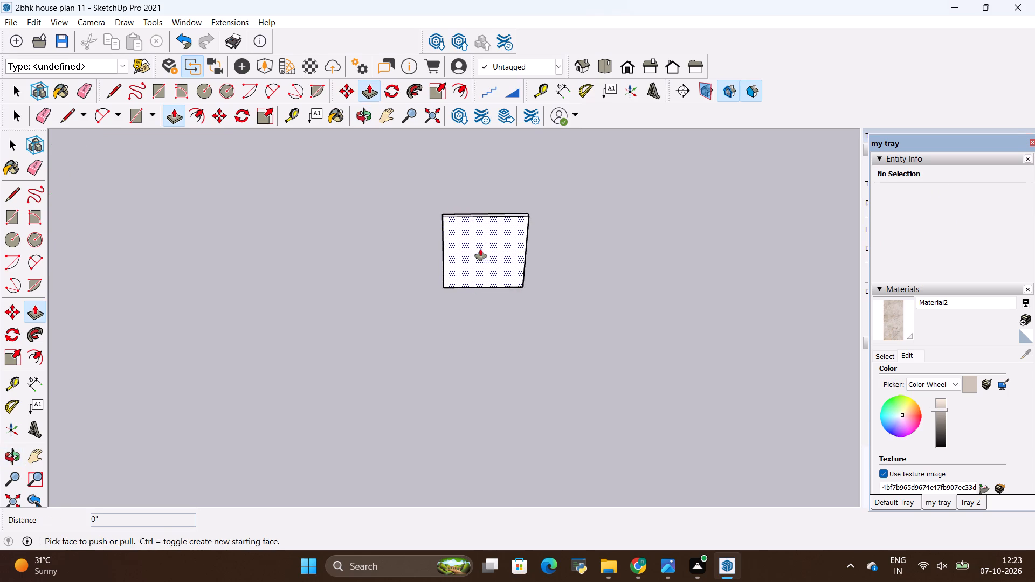
scroll(480, 246, "up", 3)
key("r")
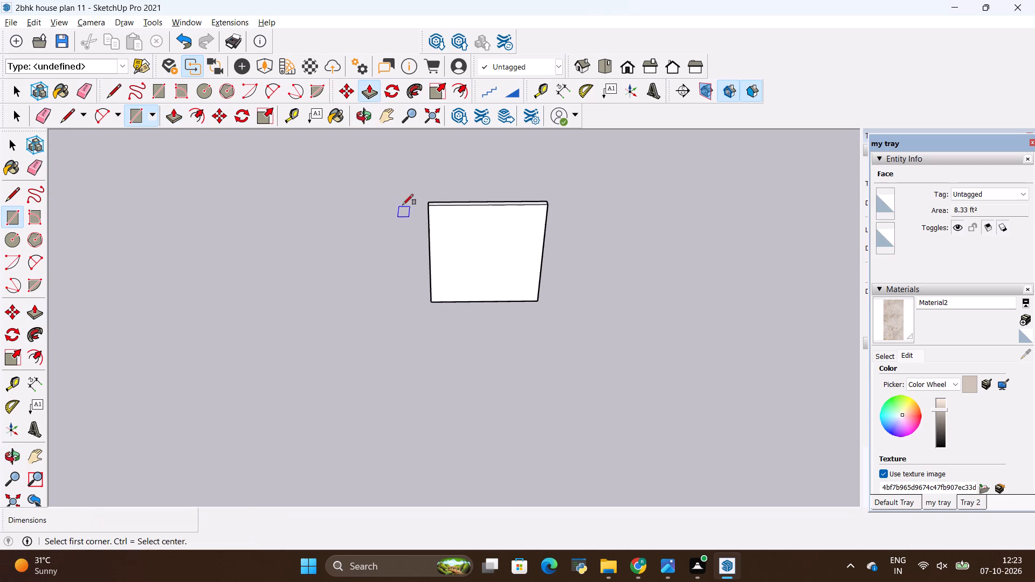
left_click_drag(350, 174, 351, 179)
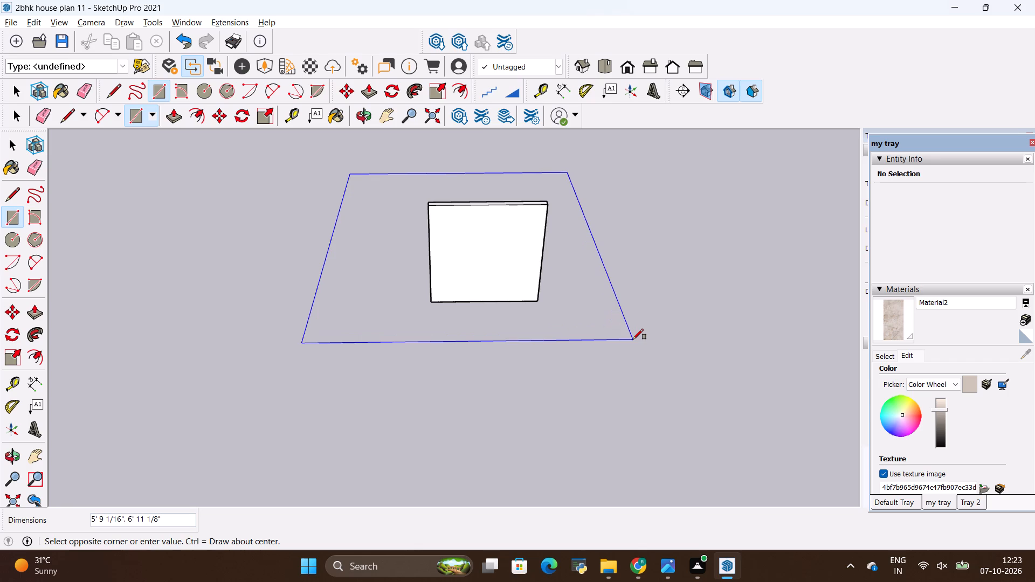
key("Left")
left_click(605, 323)
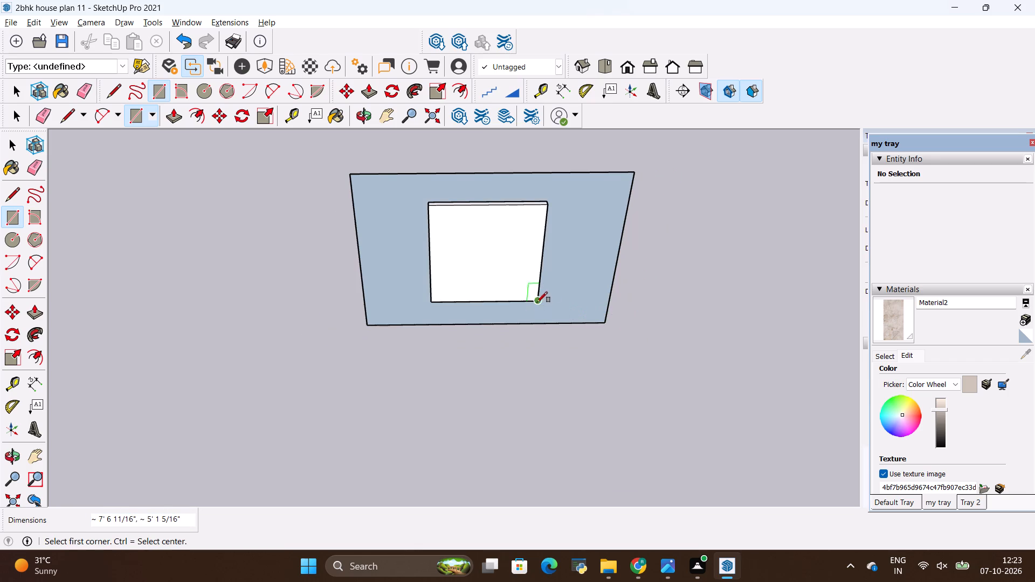
key("p")
left_click(569, 290)
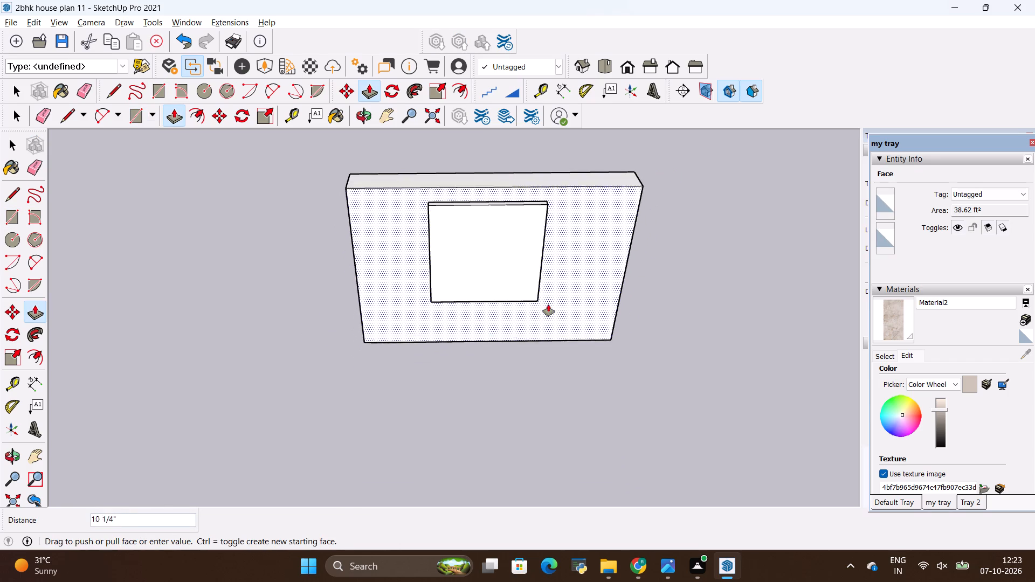
left_click(549, 306)
Thicken the small square slab by pulling its broad outer face outward with Push/Pull.
middle_click_drag(545, 291, 430, 284)
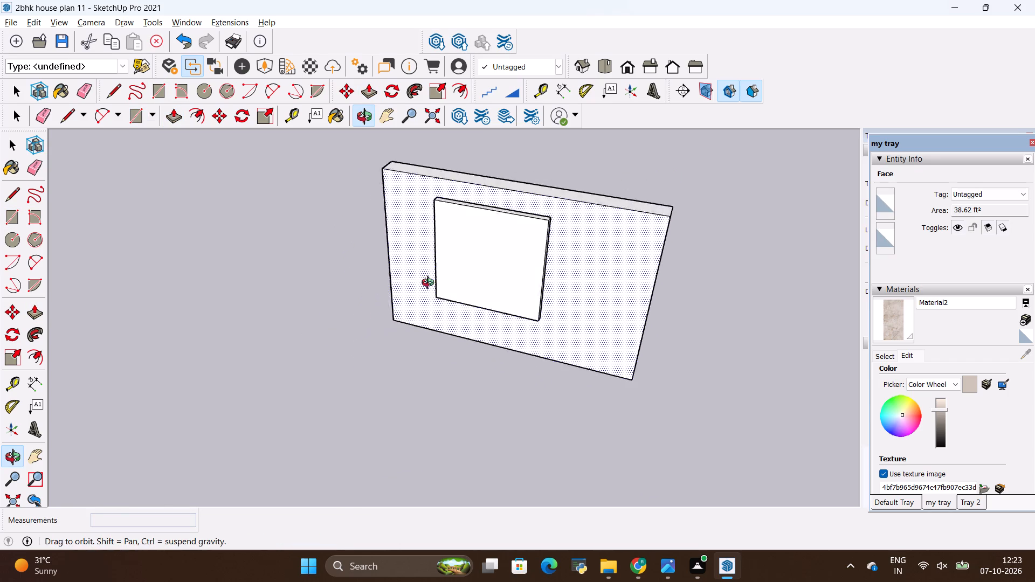
middle_click_drag(430, 284, 246, 256)
scroll(532, 297, "up", 5)
scroll(414, 264, "down", 5)
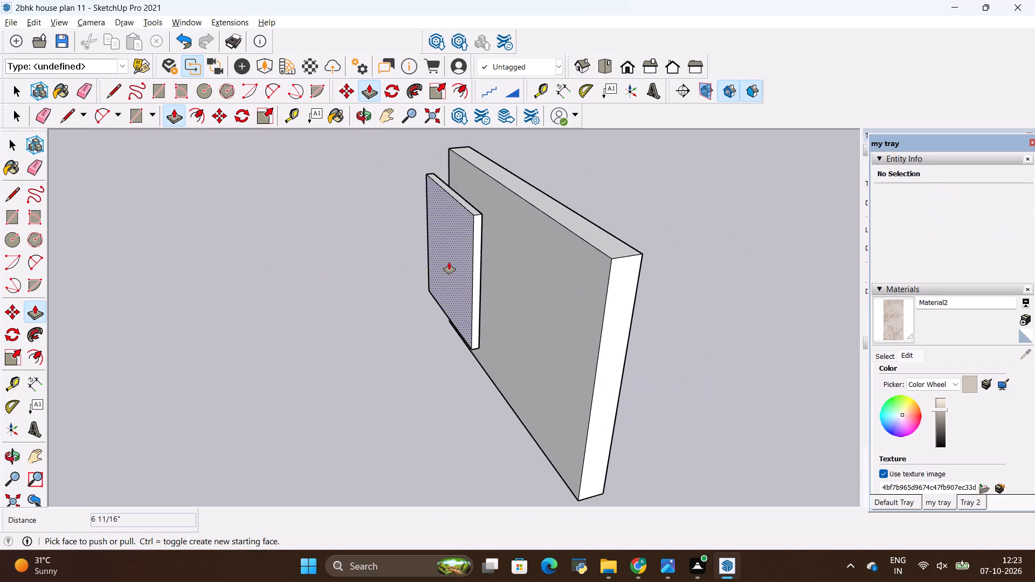
triple_click(449, 262)
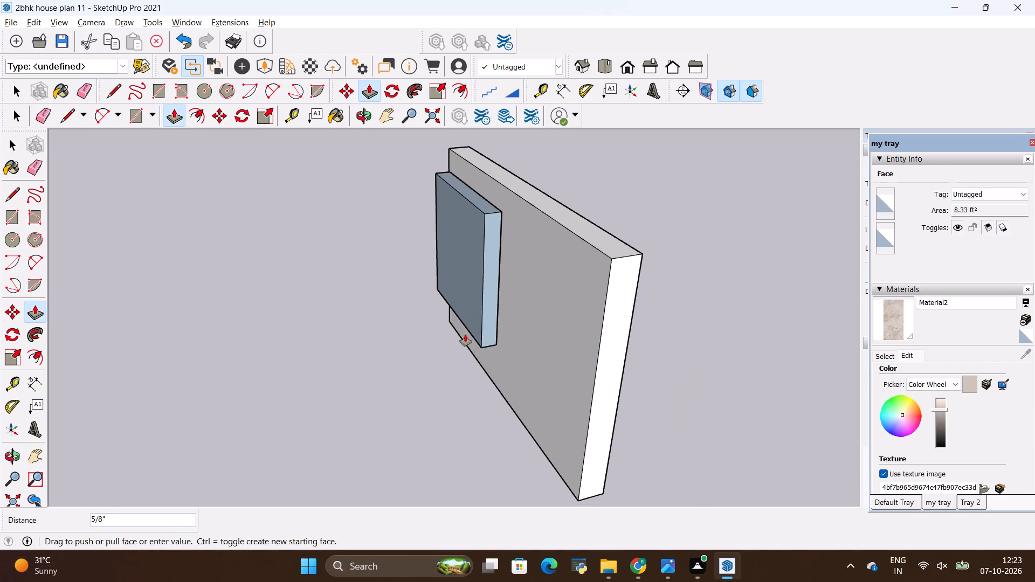
left_click(465, 335)
Thin the larger slab by pushing the face behind the small slab inward about 3 1/8".
scroll(492, 324, "up", 3)
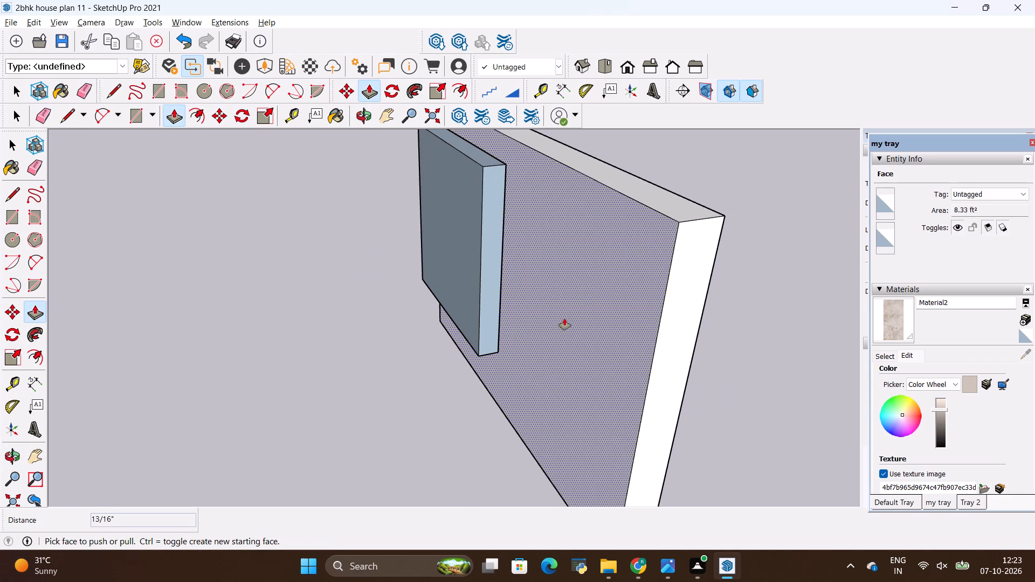
scroll(557, 317, "down", 5)
key("p")
left_click(568, 320)
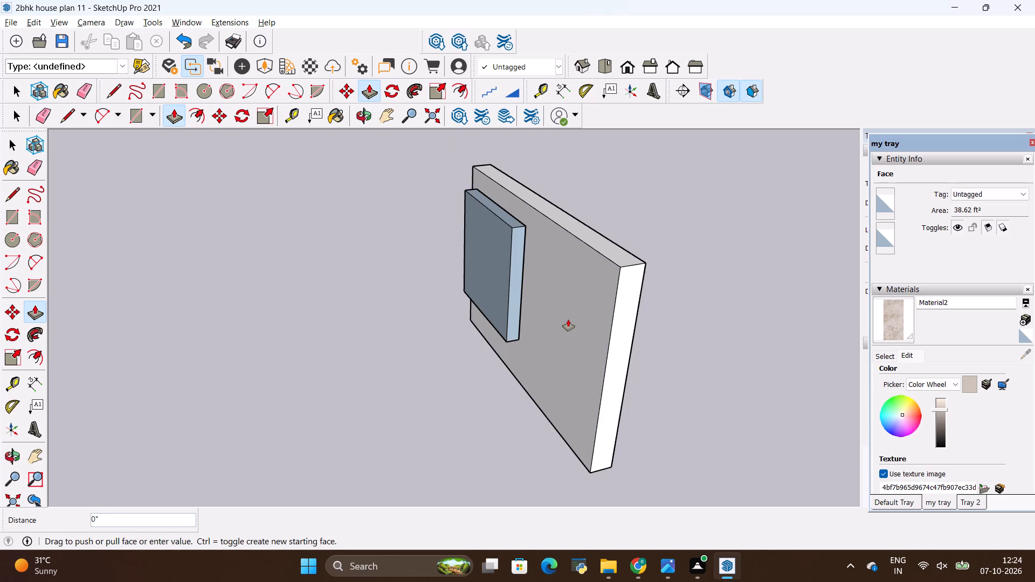
left_click(579, 321)
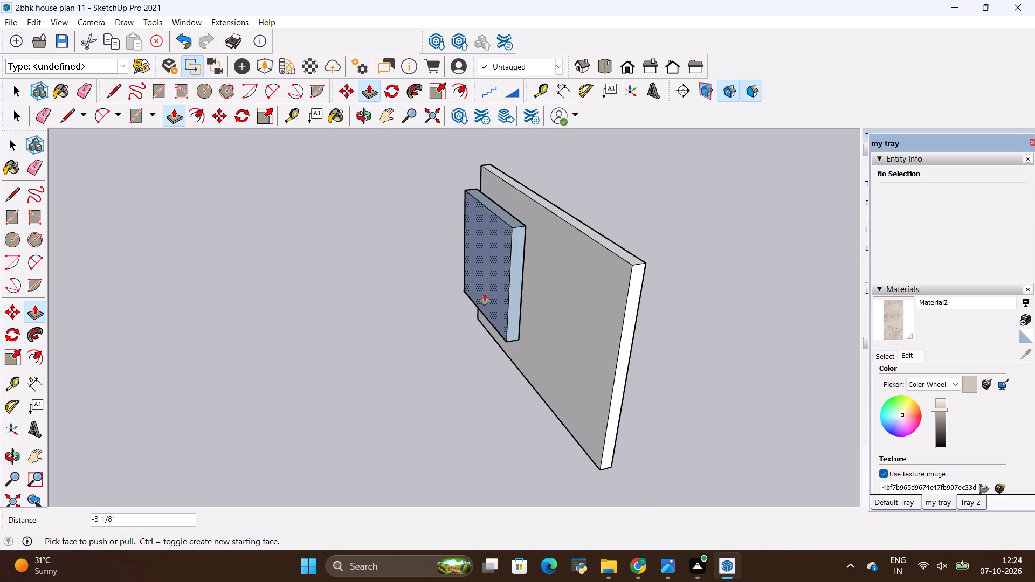
Make the whole small square slab a group.
key("space")
triple_click(496, 297)
left_click(497, 297)
right_click(497, 297)
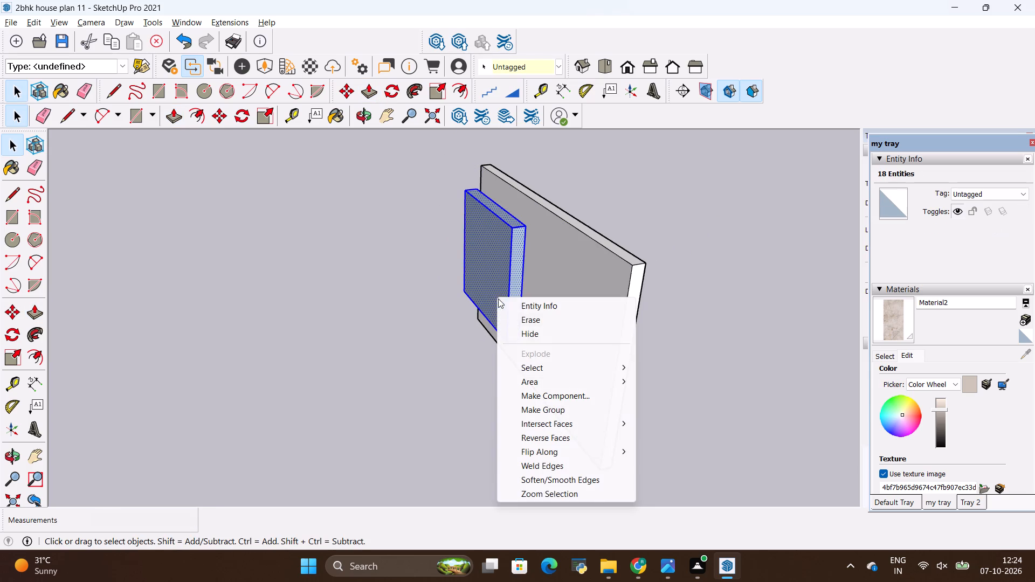
left_click(542, 409)
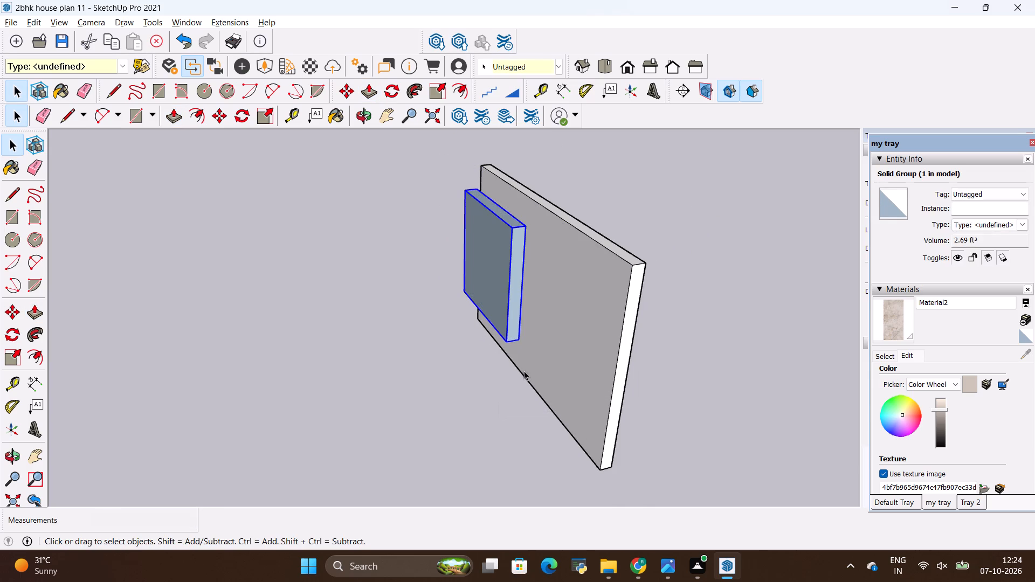
Move the small slab group across the front of the larger slab and check its placement from the side.
key("m")
left_click(517, 339)
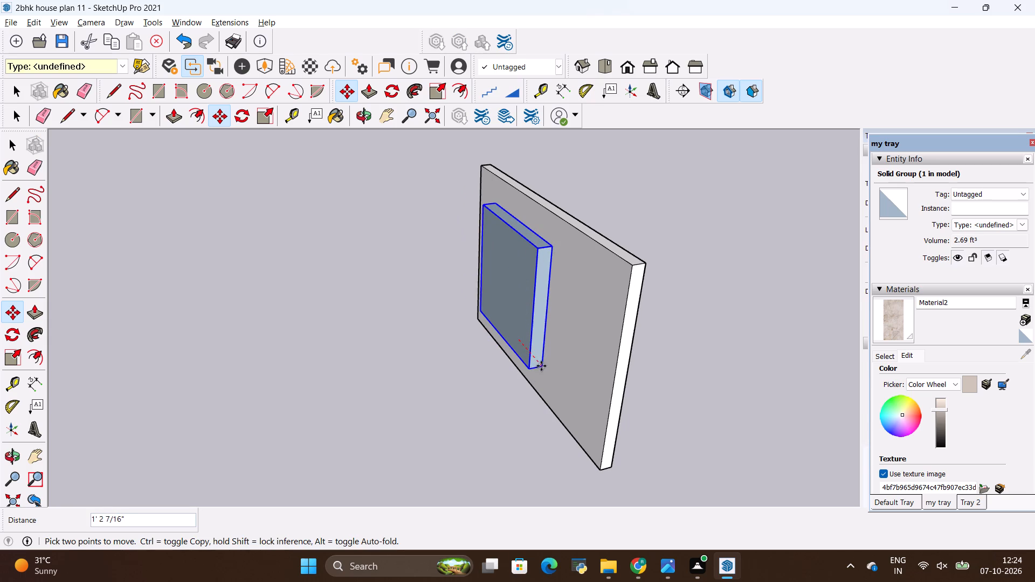
left_click(547, 360)
scroll(543, 399, "down", 1)
middle_click_drag(576, 426, 460, 358)
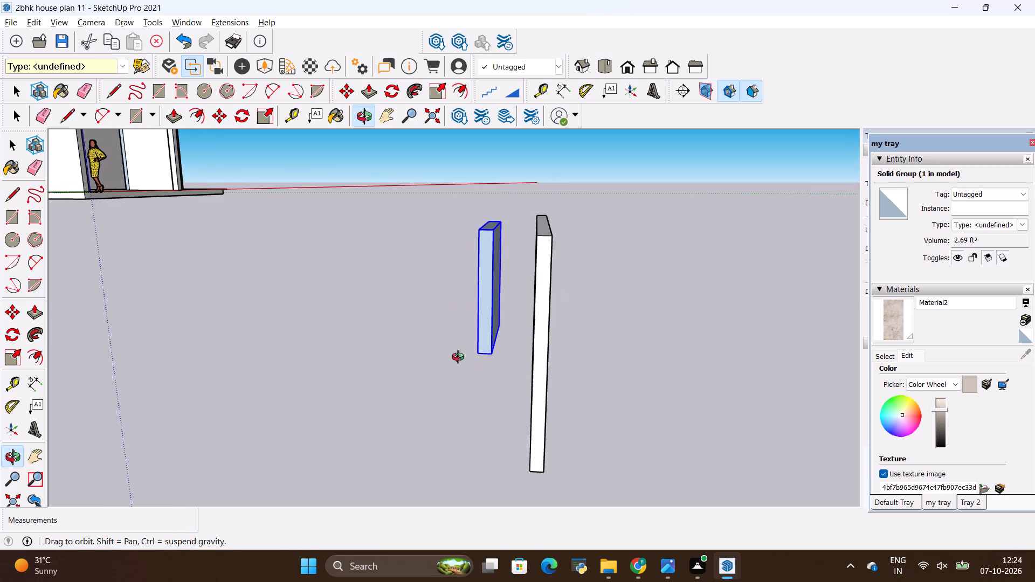
Move the whole larger slab against the small slab group, matching their bottom corners.
middle_click_drag(460, 358, 472, 371)
triple_click(550, 456)
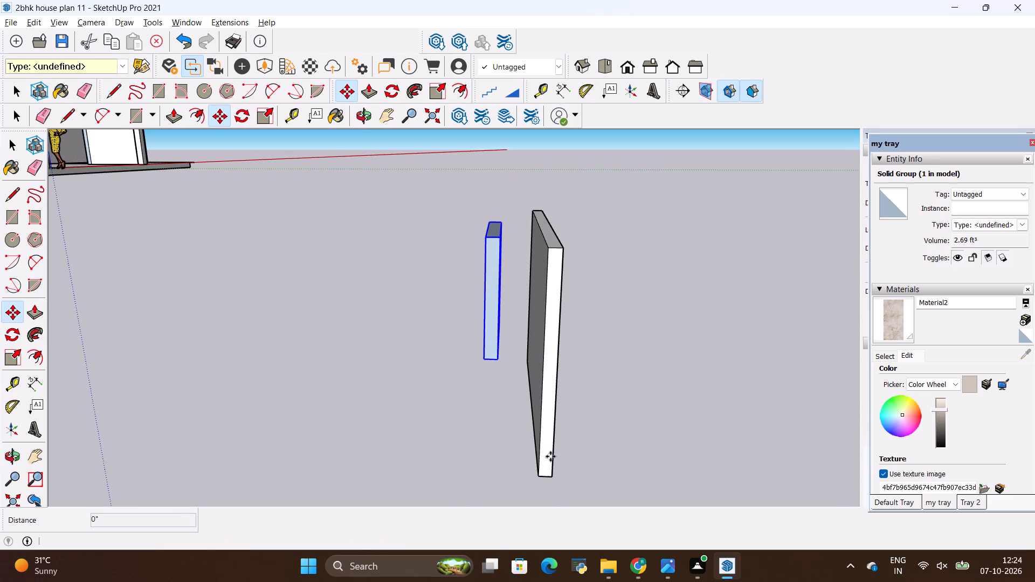
key("space")
triple_click(546, 455)
double_click(546, 455)
key("m")
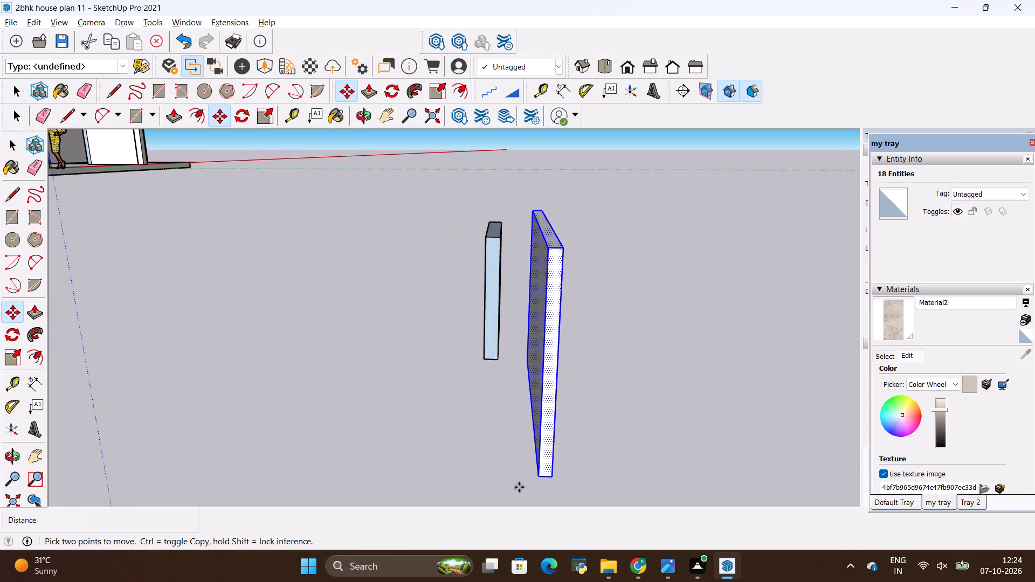
left_click(540, 475)
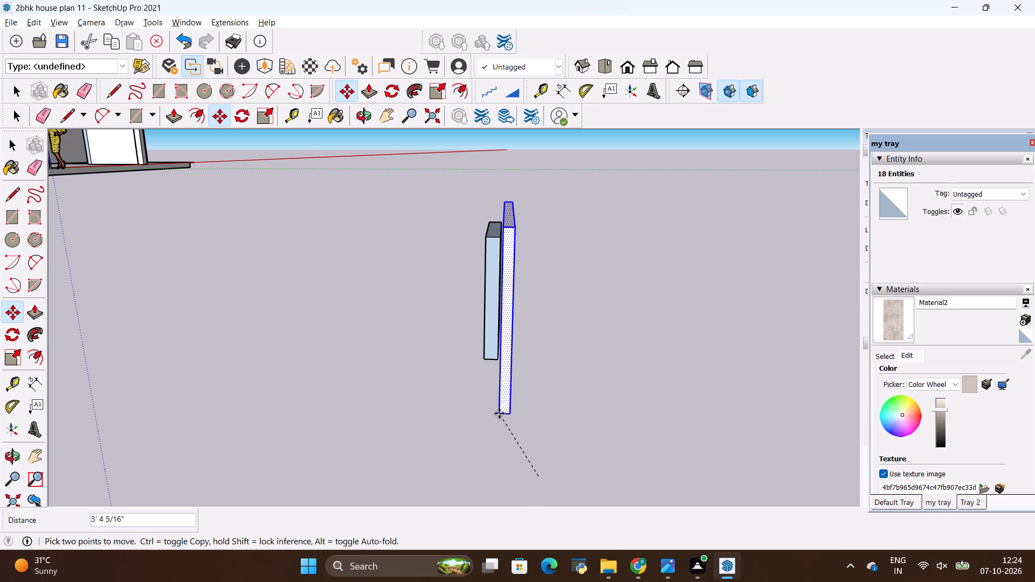
left_click(497, 358)
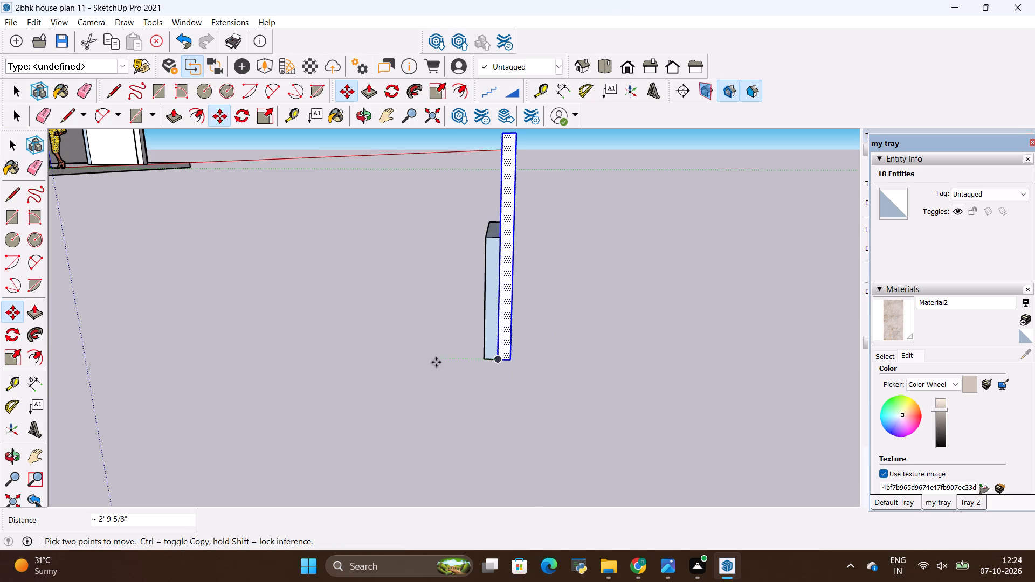
Make the whole larger slab a group.
right_click(502, 317)
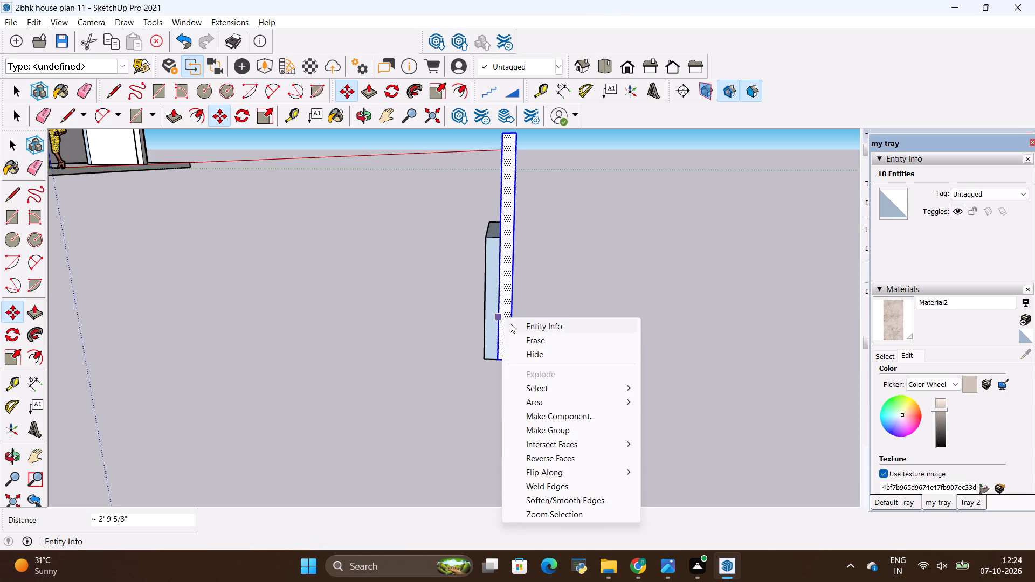
left_click(564, 427)
Move the small slab group about 2' 4 11/16" from the corner to the middle of the larger slab's broad face.
middle_click_drag(361, 375, 401, 351)
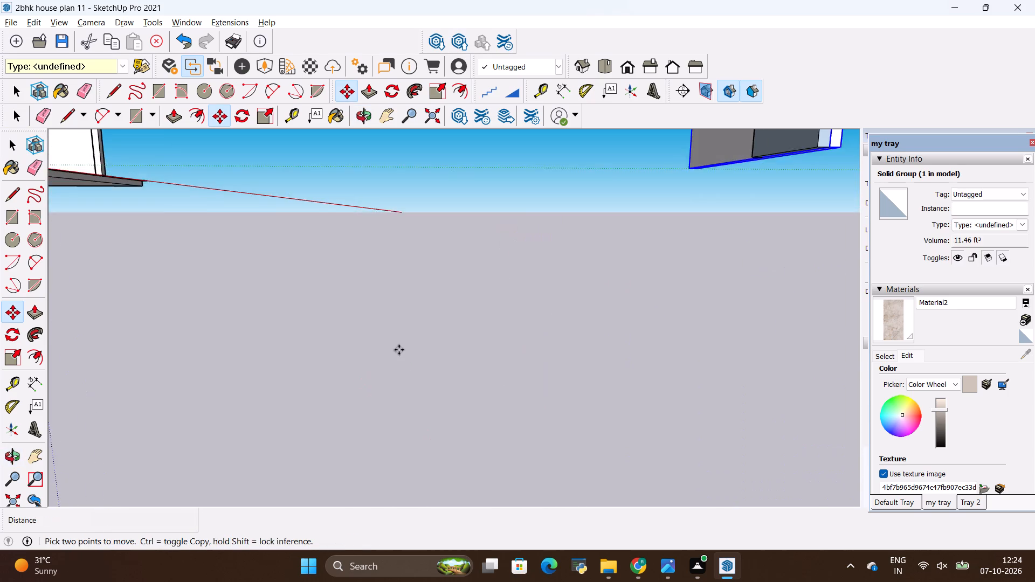
scroll(399, 350, "down", 5)
middle_click_drag(411, 355, 639, 413)
scroll(637, 308, "up", 8)
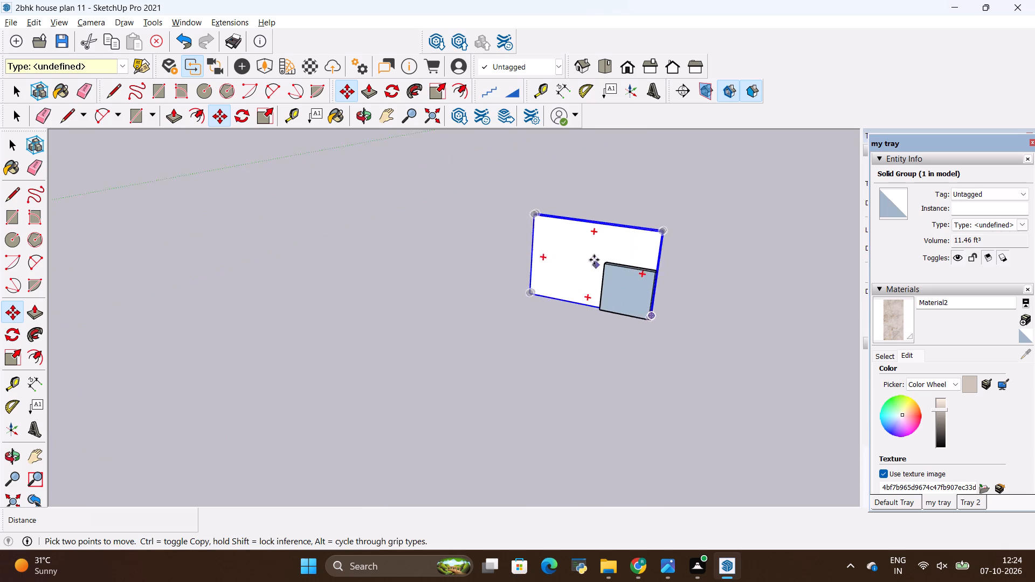
scroll(594, 260, "up", 7)
middle_click_drag(619, 318, 717, 394)
key("space")
left_click(617, 276)
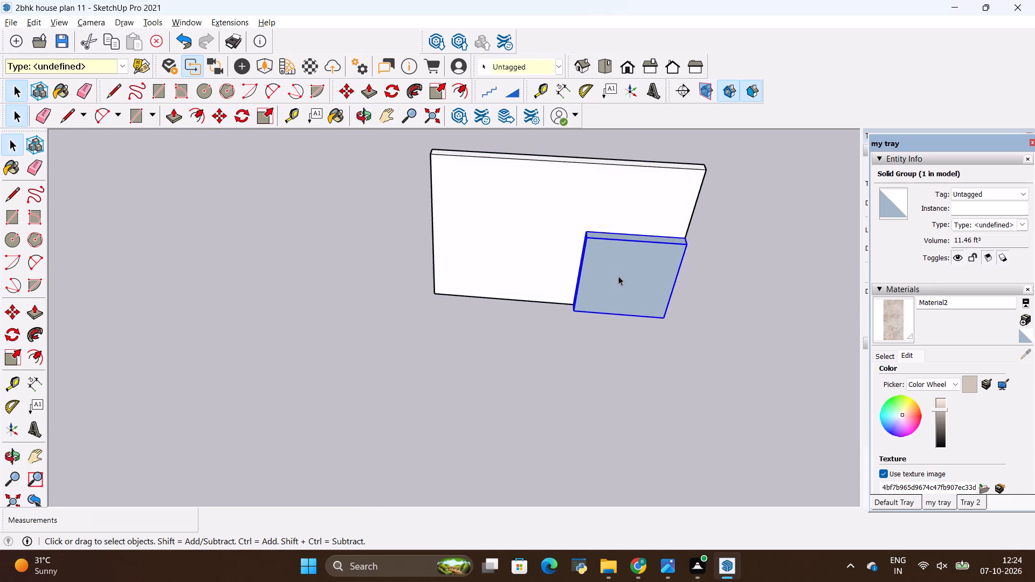
key("m")
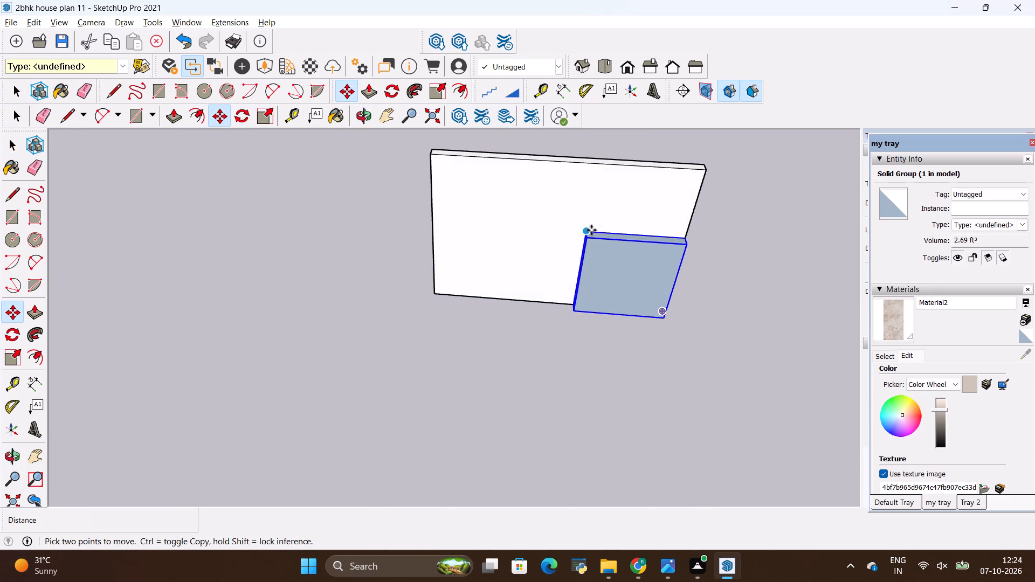
left_click(591, 232)
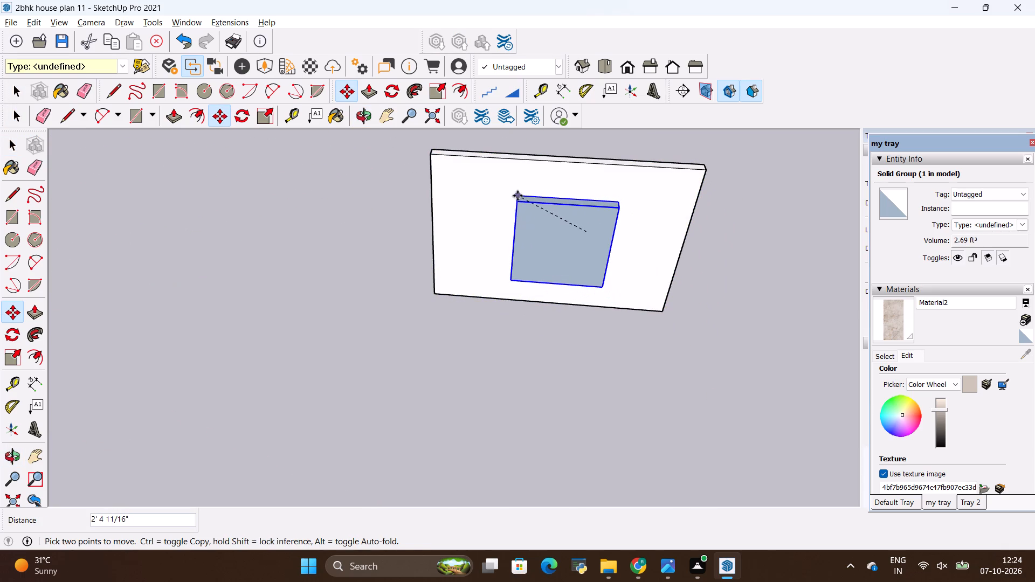
left_click(517, 196)
key("space")
left_click(639, 342)
middle_click_drag(661, 349, 473, 325)
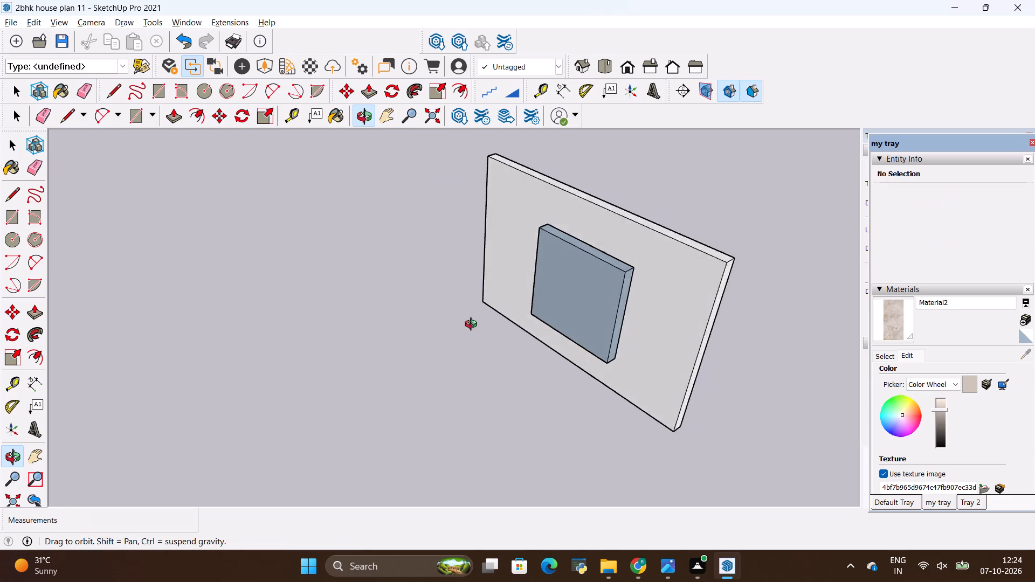
middle_click_drag(473, 325, 473, 325)
scroll(493, 309, "down", 6)
Combine the small and larger slab groups into one group.
left_click(395, 95)
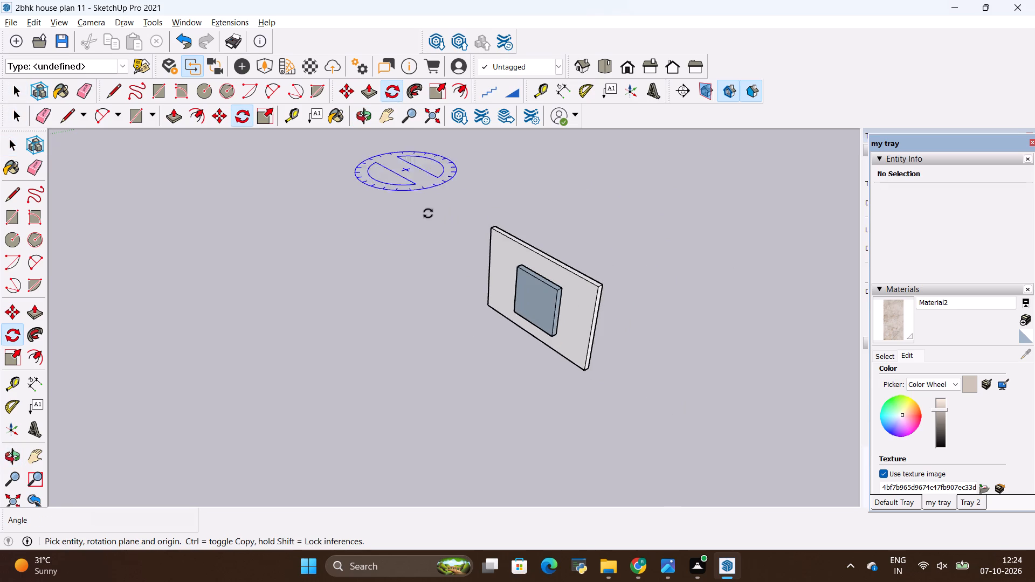
key("space")
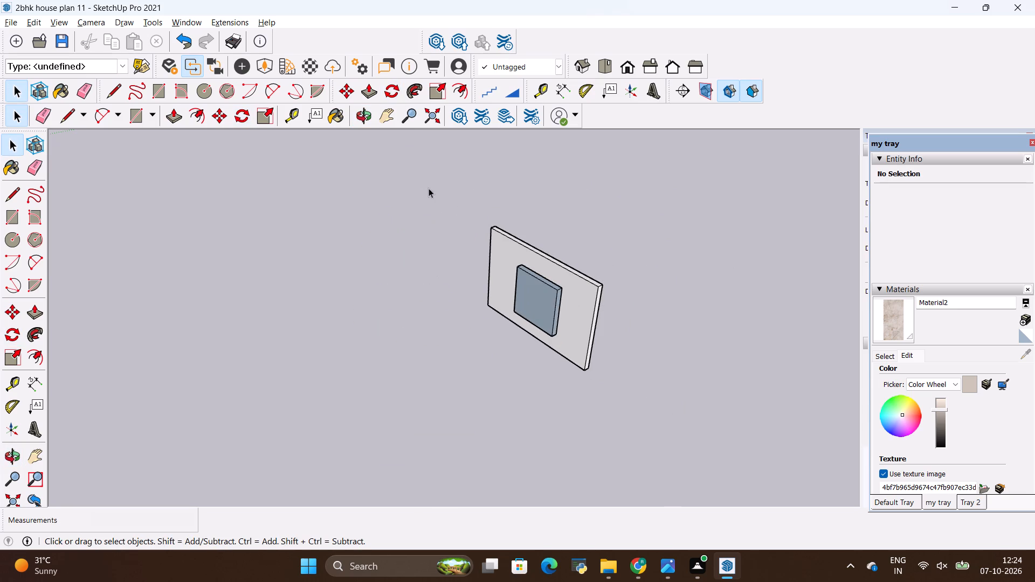
left_click_drag(431, 188, 631, 409)
right_click(582, 363)
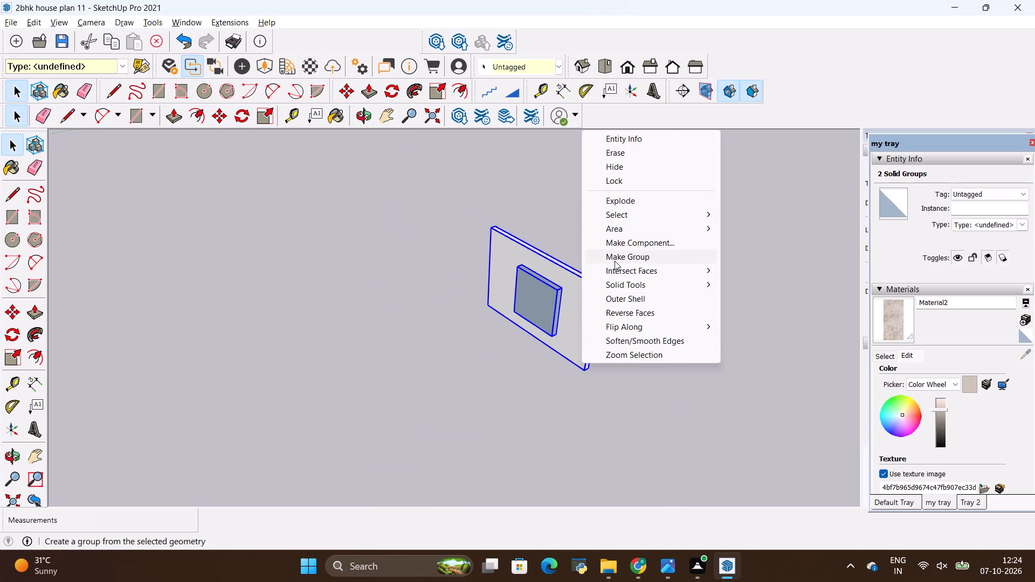
left_click(615, 259)
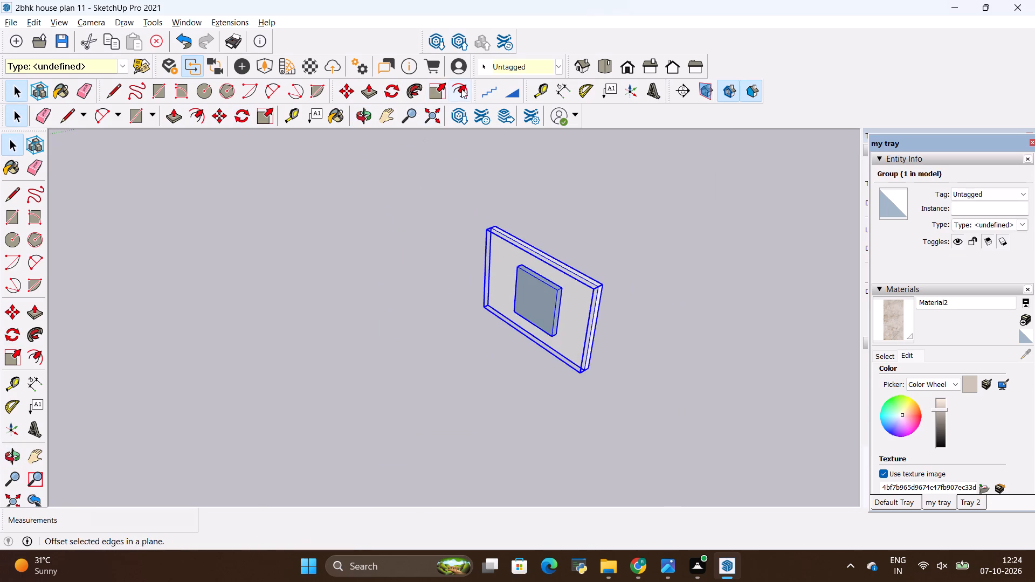
Rotate the combined slab group about half a turn on the ground plane so its plain face turns round.
left_click(383, 82)
left_click(469, 332)
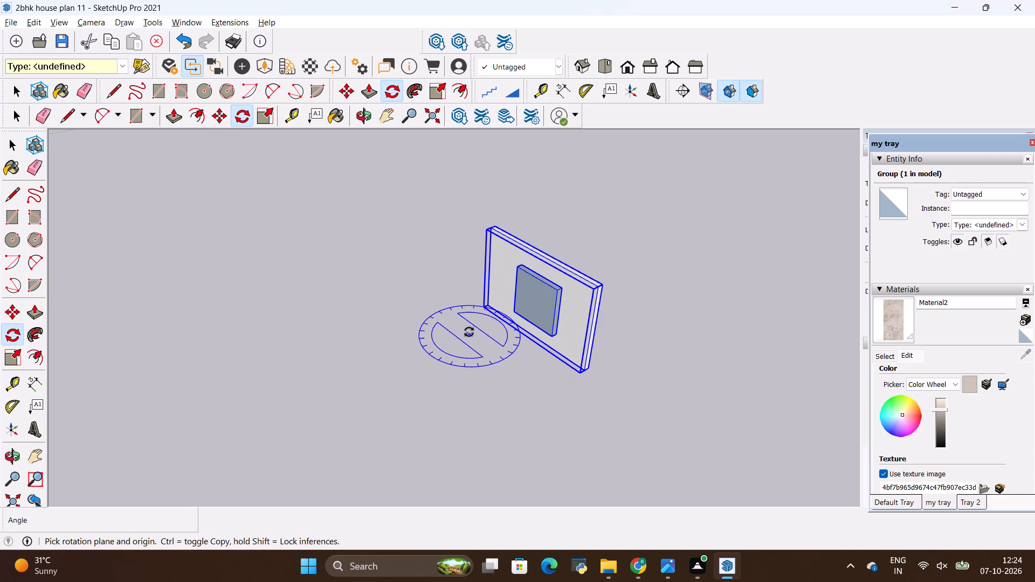
left_click(518, 373)
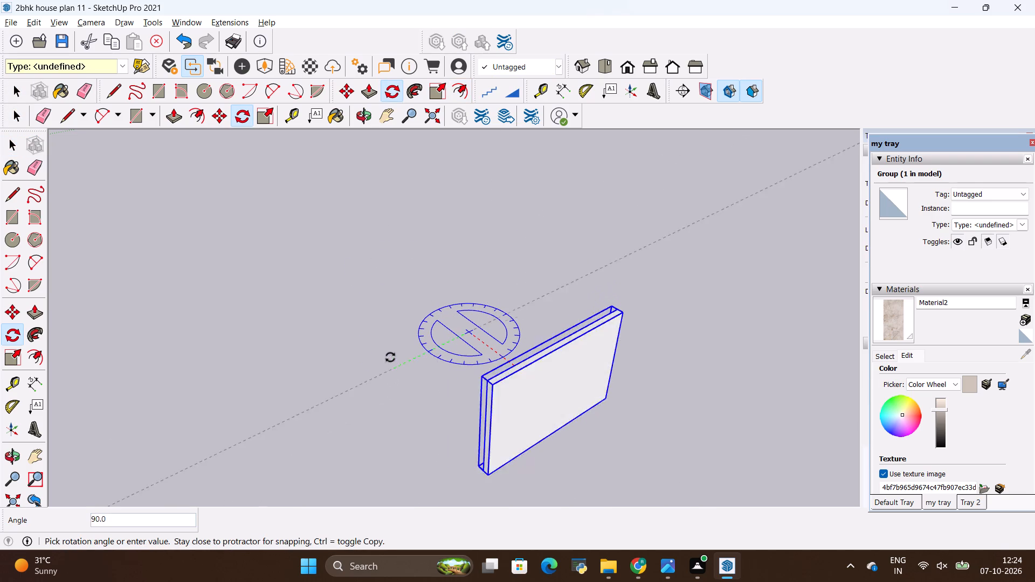
left_click(384, 268)
key("space")
left_click(456, 309)
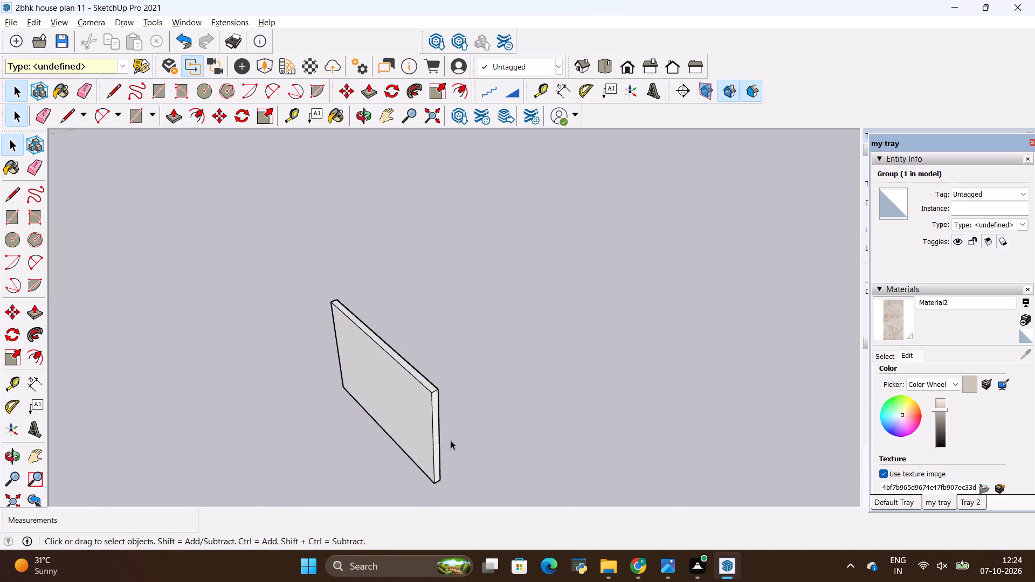
Move the combined slab group across the site to the marble back panel of the TV unit.
scroll(449, 482, "down", 5)
left_click(425, 455)
scroll(448, 415, "down", 5)
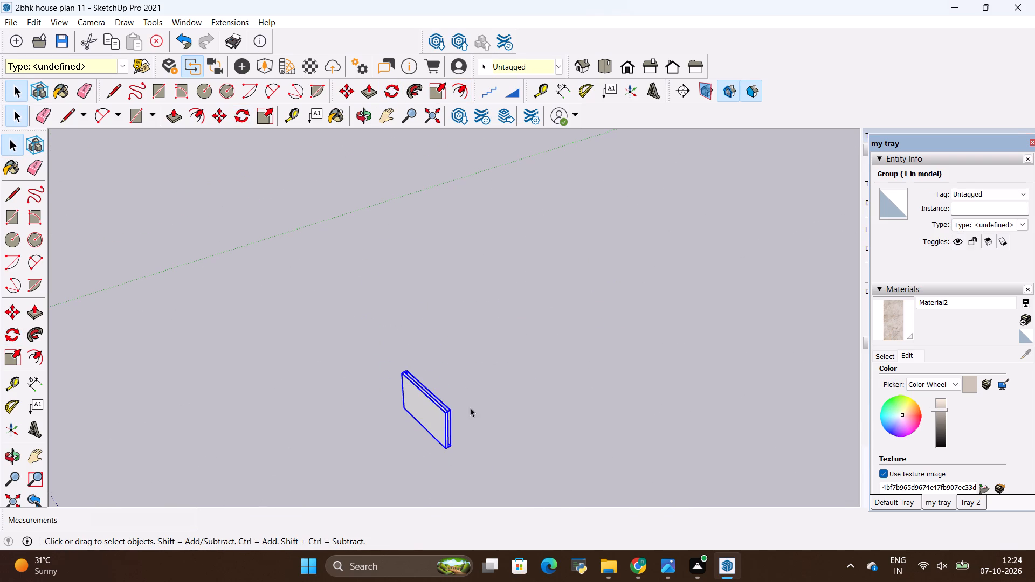
key("m")
left_click(446, 451)
scroll(542, 435, "down", 11)
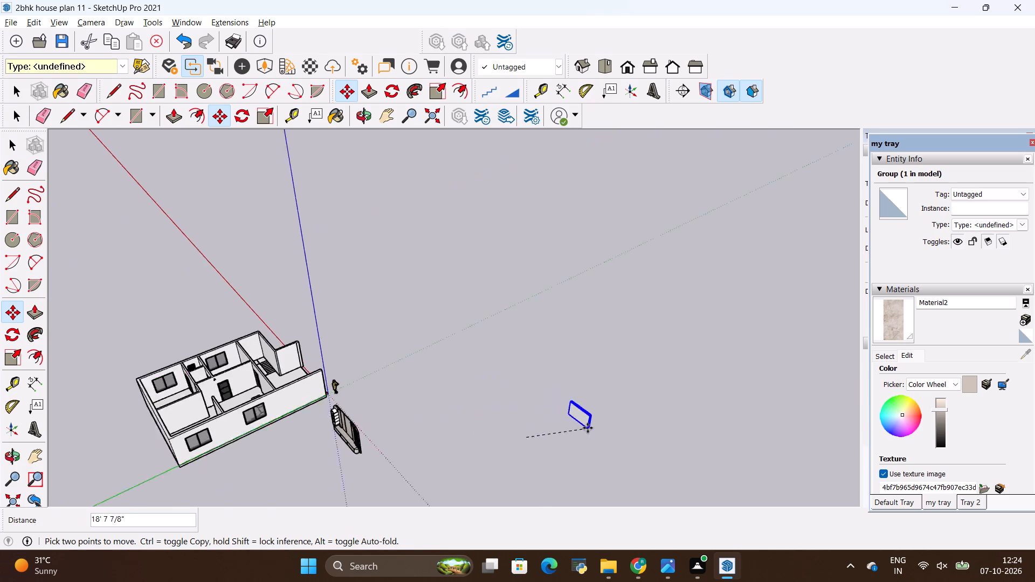
scroll(588, 428, "down", 1)
scroll(329, 433, "up", 3)
middle_click_drag(405, 438, 519, 270)
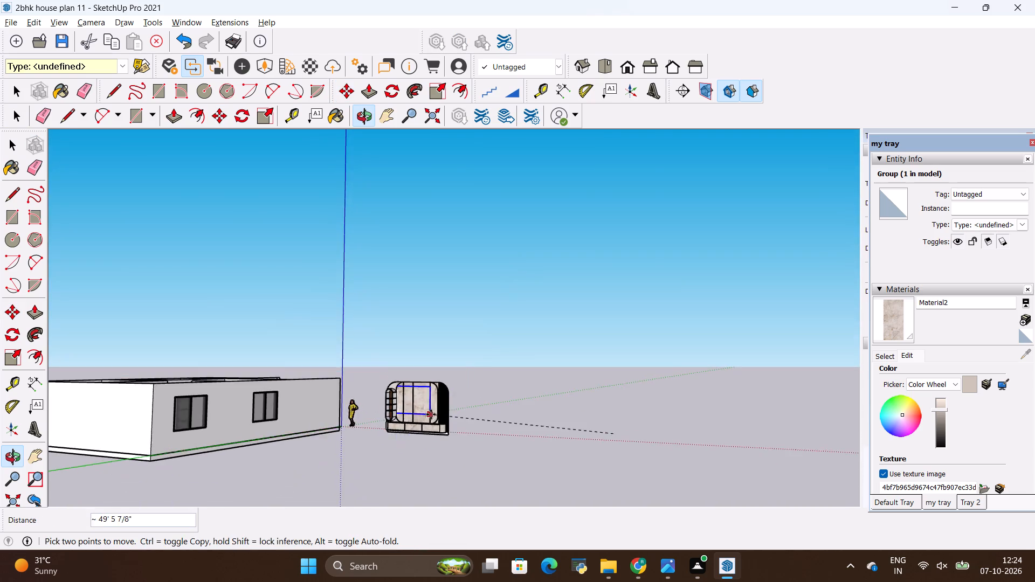
scroll(431, 414, "up", 13)
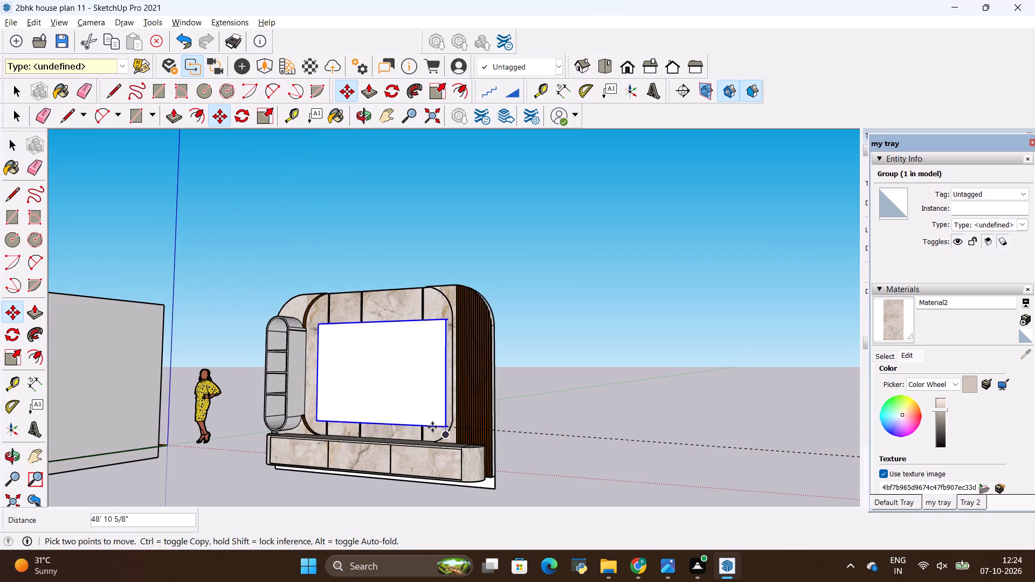
left_click(430, 424)
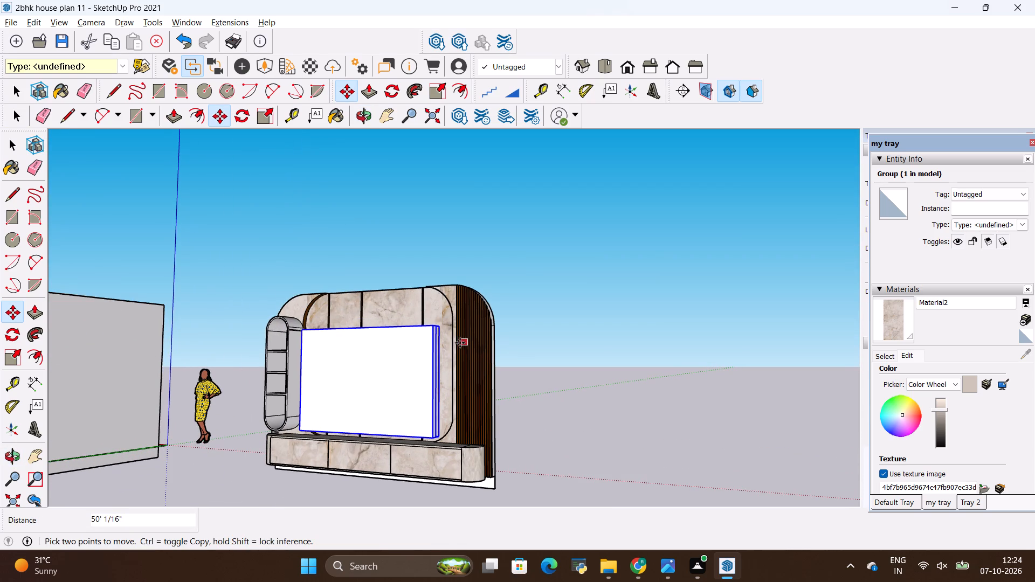
Scale the slab group down from its upper corner to about 0.82 in width and 0.67 in height.
key("s")
scroll(429, 336, "up", 7)
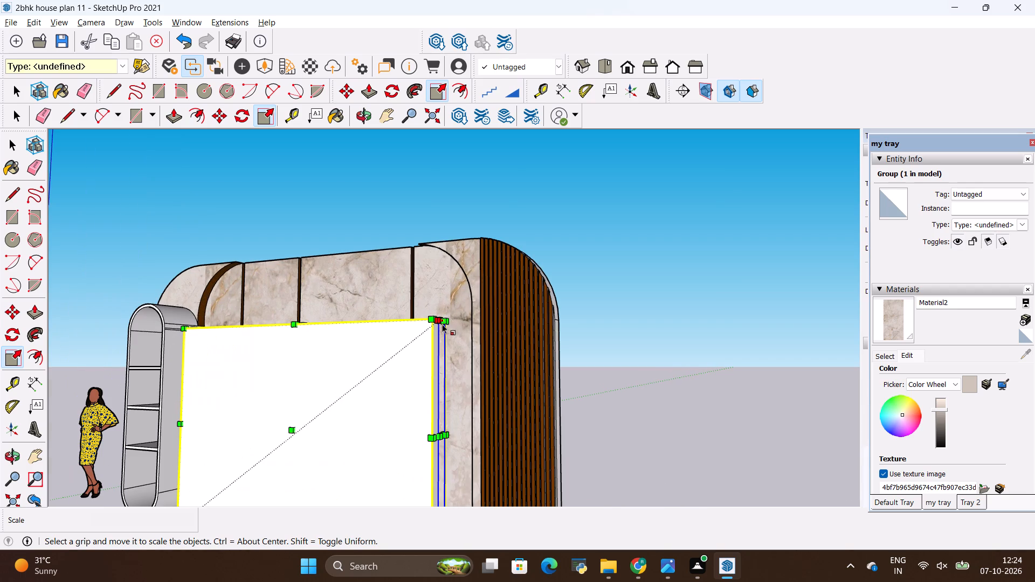
left_click(441, 323)
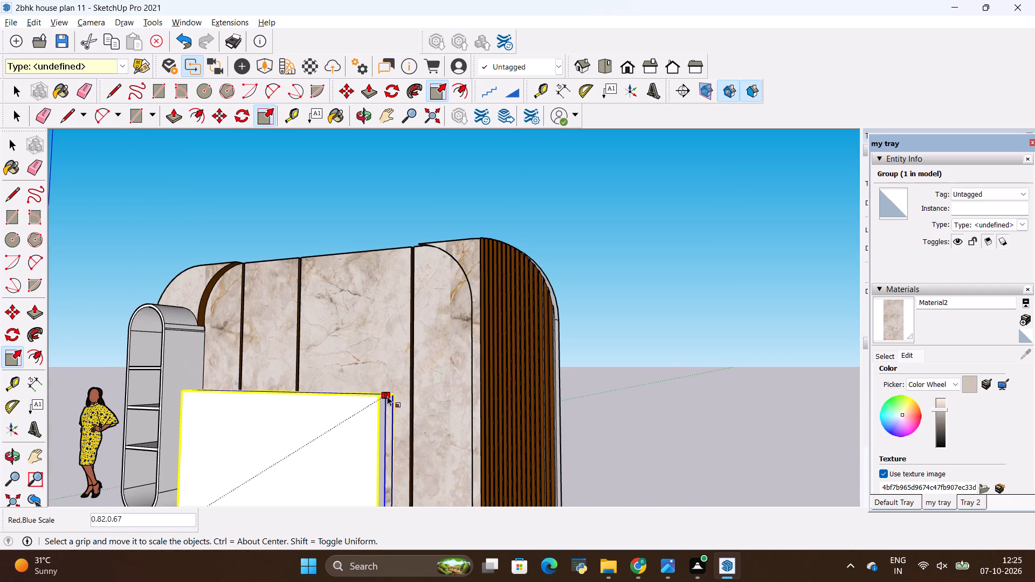
left_click(387, 396)
scroll(437, 361, "down", 6)
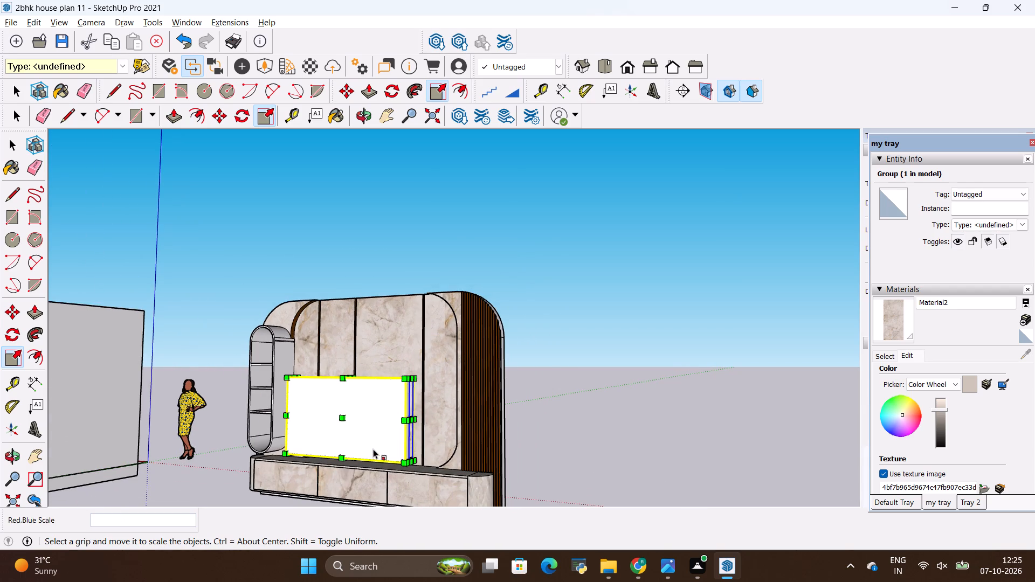
left_click(373, 449)
Move the scaled slab group up about 1' 8 1/2" to the middle of the marble back panel.
key("m")
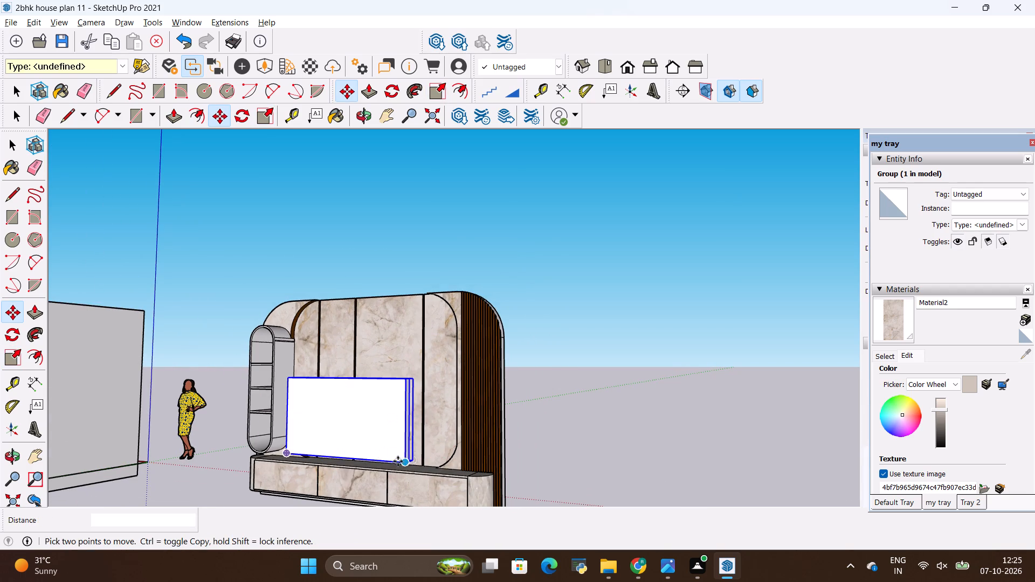
left_click(406, 466)
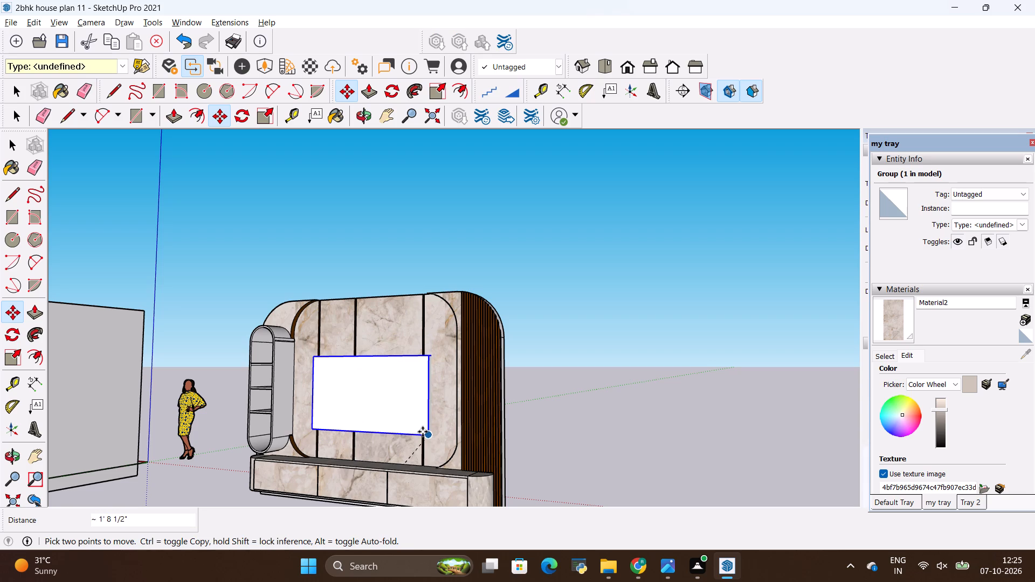
left_click(423, 432)
Move the slab group outward from the marble back panel so the small rear slab sits as a mount behind the screen.
middle_click_drag(377, 431, 316, 471)
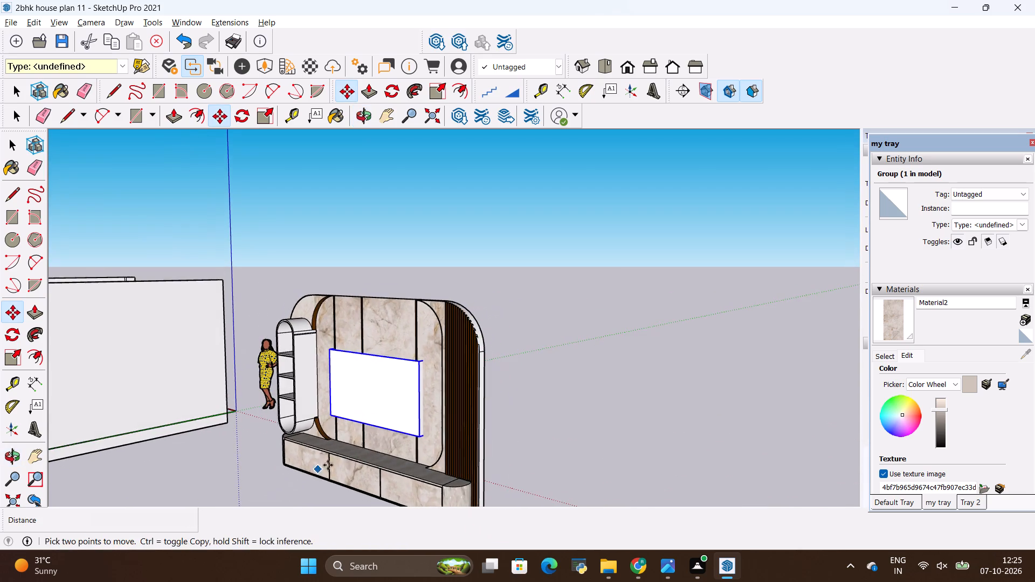
middle_click_drag(464, 417, 166, 421)
scroll(352, 392, "up", 5)
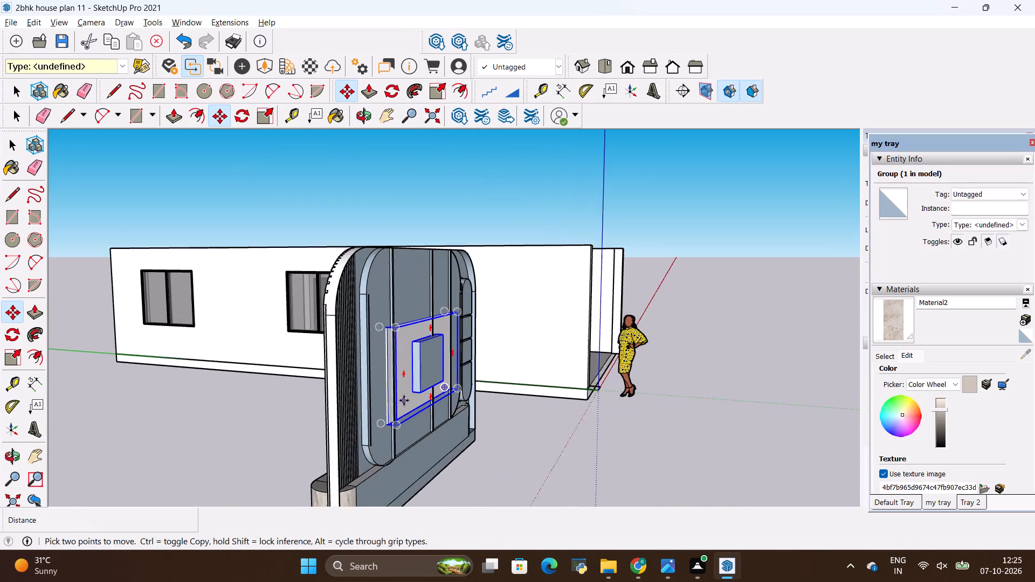
scroll(404, 400, "up", 2)
left_click(427, 389)
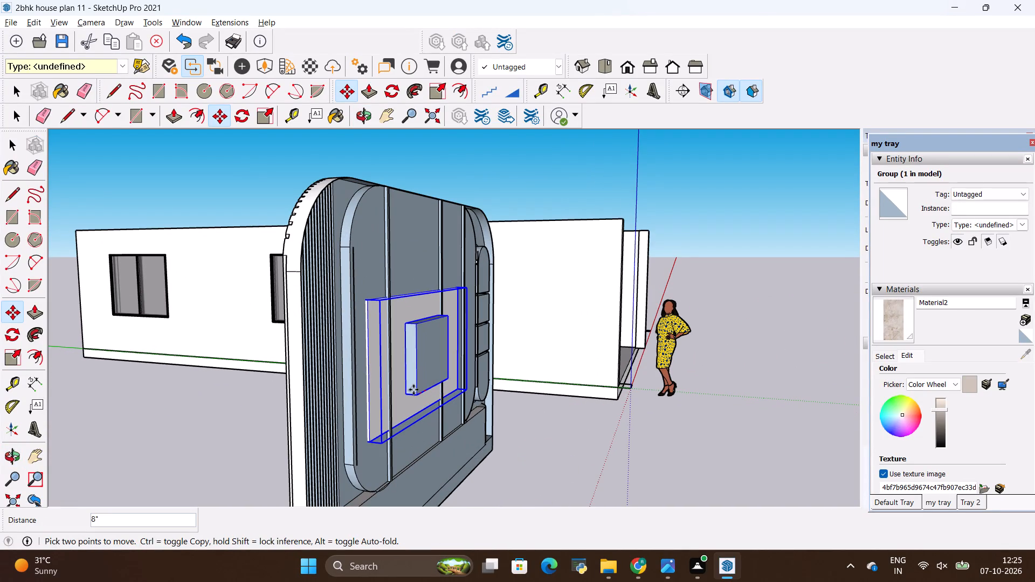
key("m")
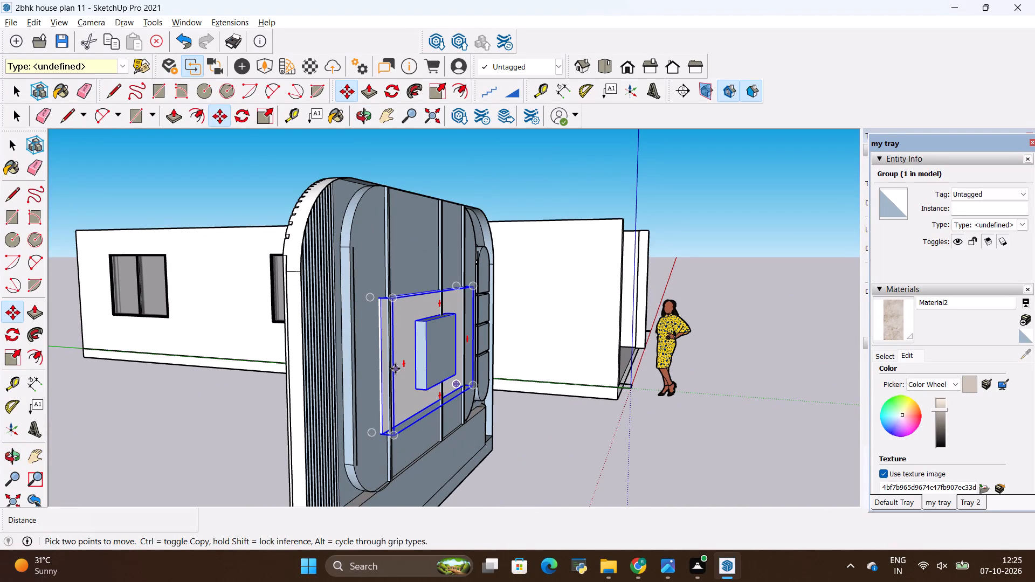
left_click(425, 391)
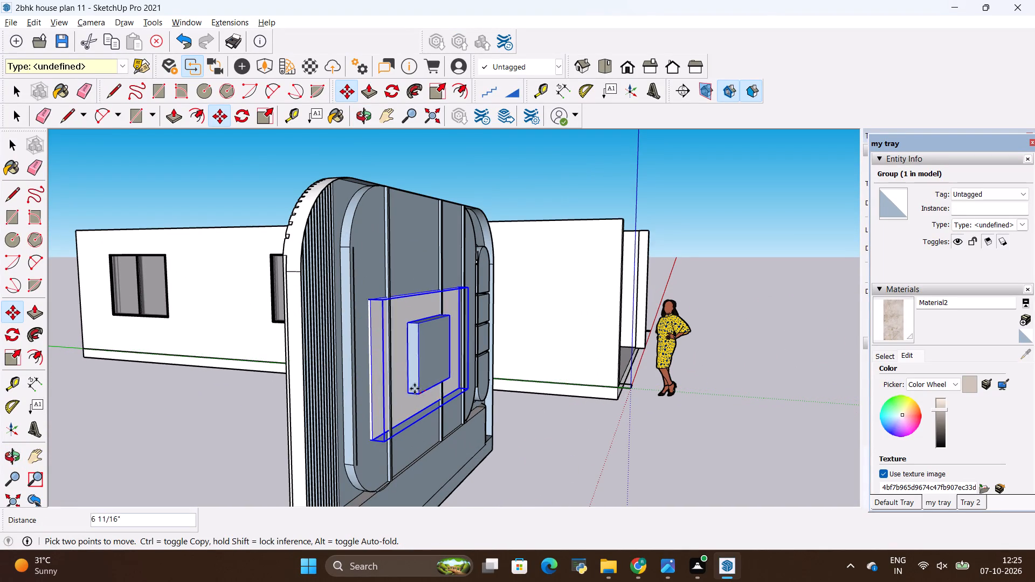
left_click(411, 386)
scroll(389, 399, "down", 4)
middle_click_drag(266, 389, 442, 440)
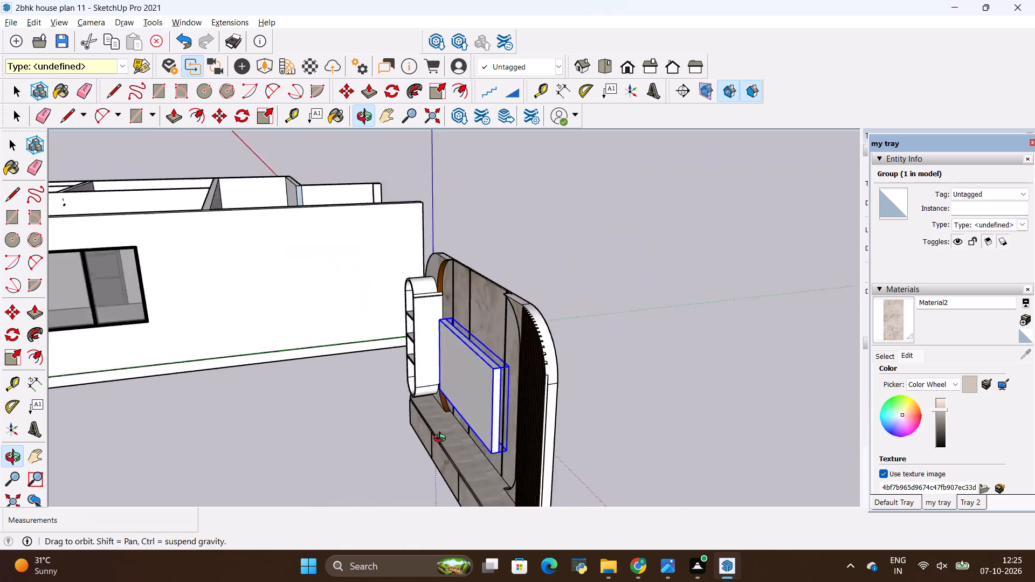
middle_click_drag(442, 440, 578, 440)
scroll(582, 382, "up", 3)
key("space")
left_click(749, 367)
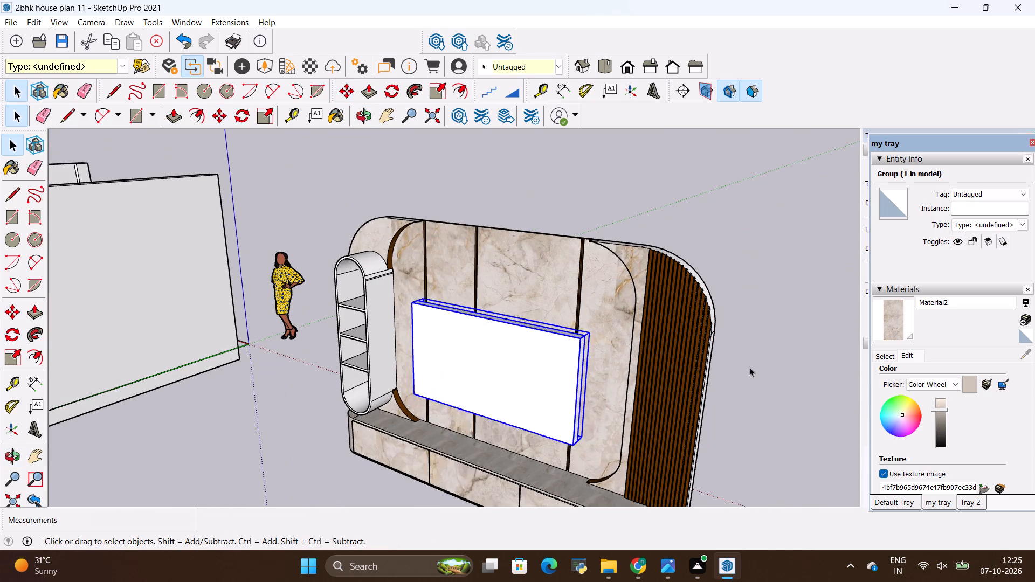
Examine the slab-built TV's size and position on the marble back panel from above and from the front.
scroll(595, 341, "up", 10)
scroll(405, 333, "down", 4)
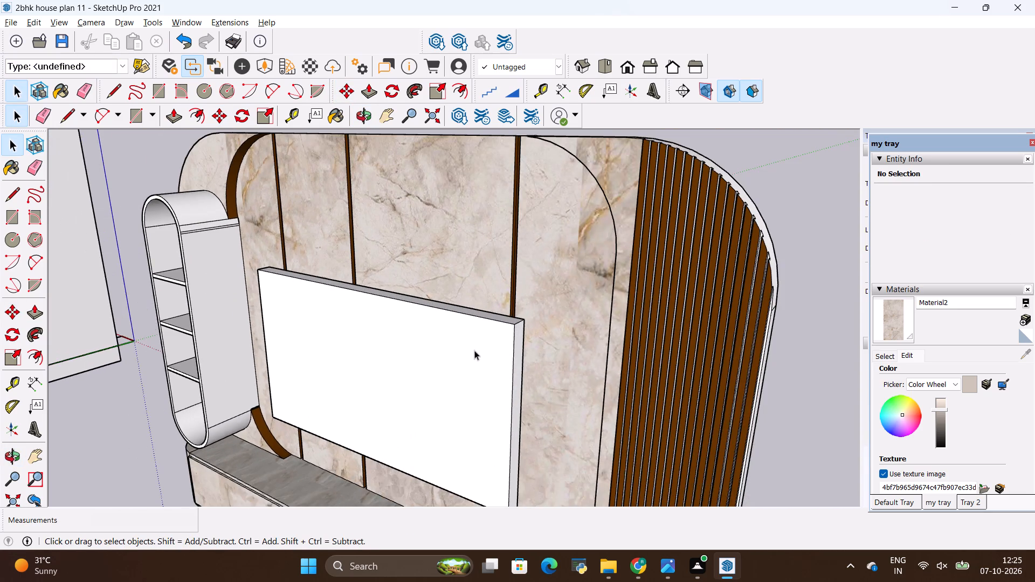
middle_click_drag(474, 351, 503, 415)
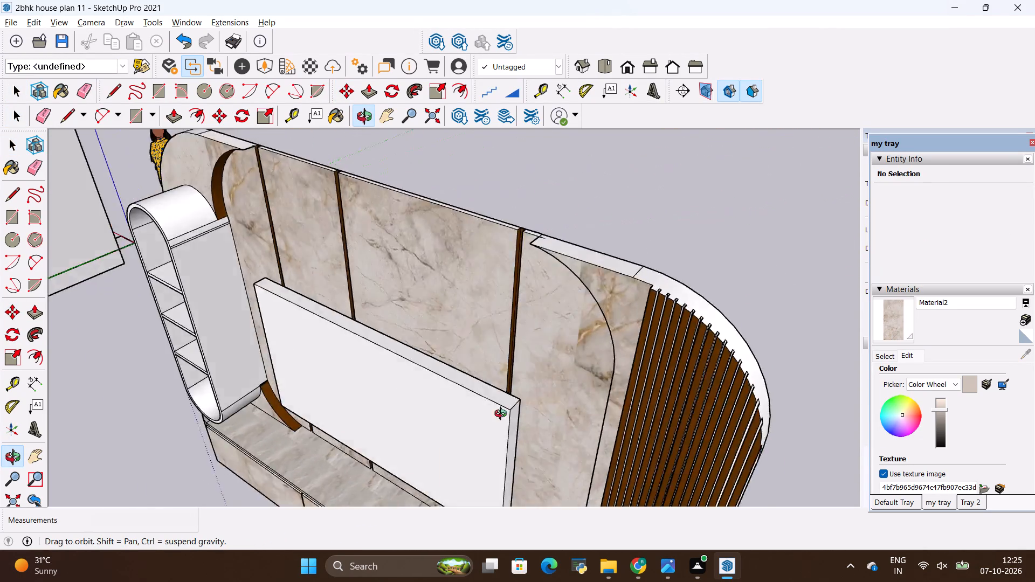
middle_click_drag(503, 415, 516, 392)
scroll(375, 359, "down", 9)
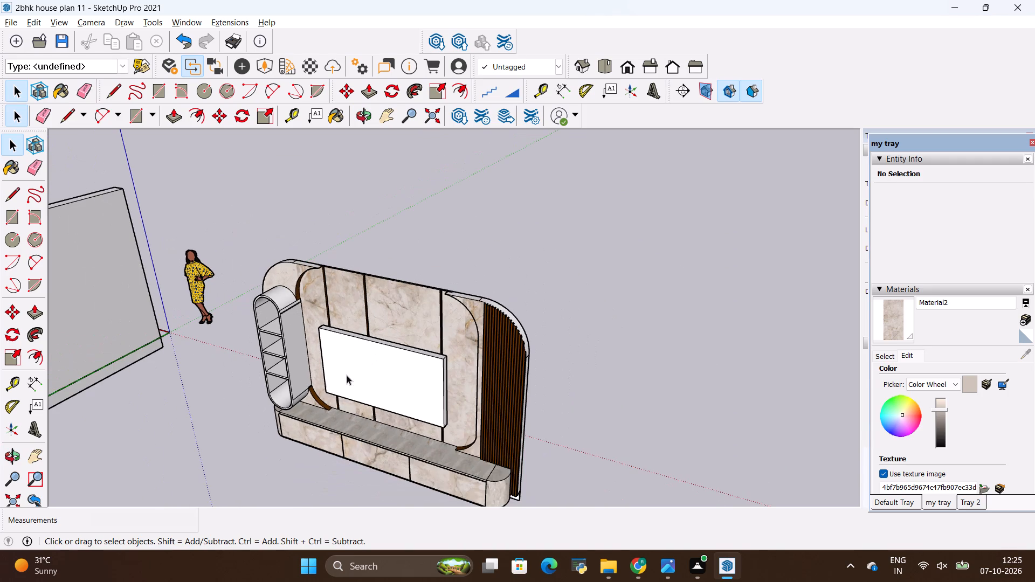
middle_click(333, 391)
scroll(318, 419, "down", 2)
scroll(456, 318, "down", 4)
middle_click_drag(413, 371, 430, 354)
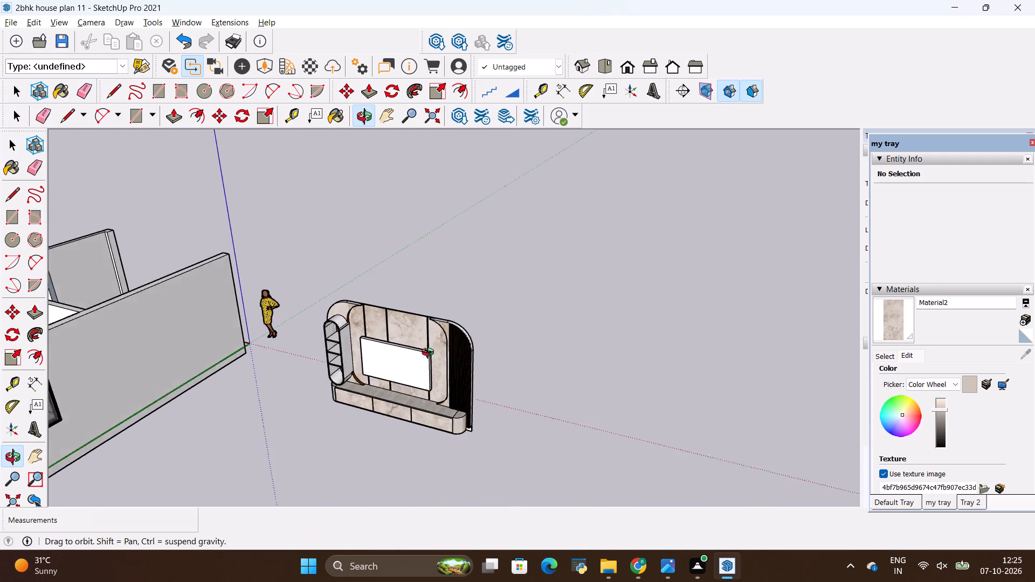
middle_click_drag(430, 354, 477, 303)
key("space")
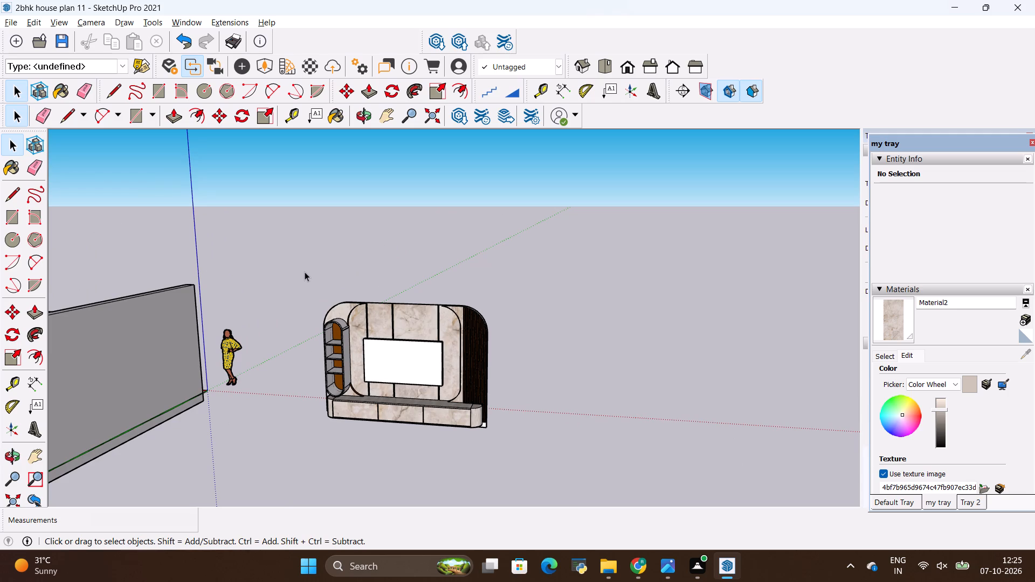
left_click(305, 271)
scroll(473, 245, "up", 1)
scroll(430, 414, "up", 4)
scroll(499, 308, "down", 5)
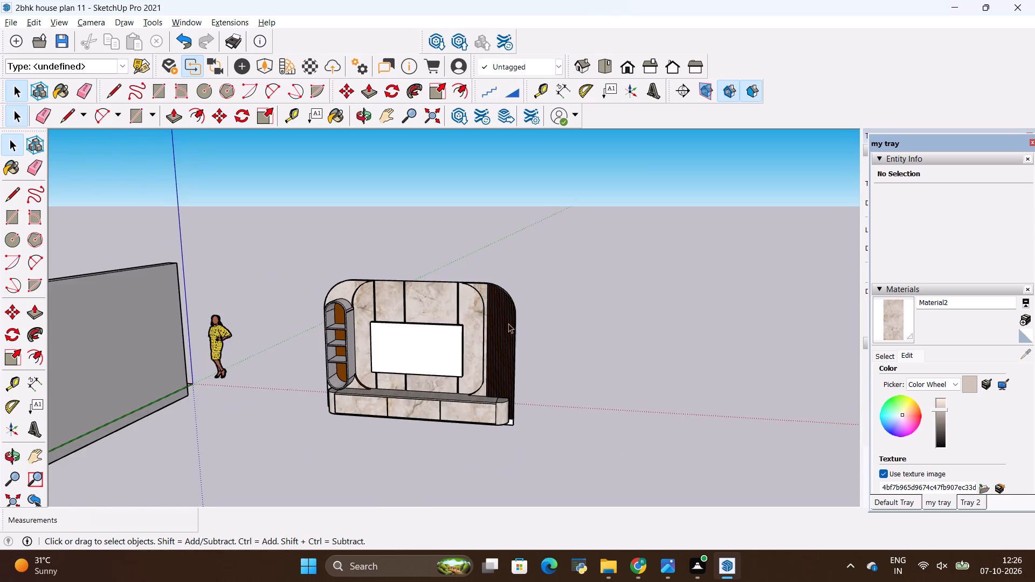
scroll(401, 417, "up", 6)
scroll(451, 301, "down", 5)
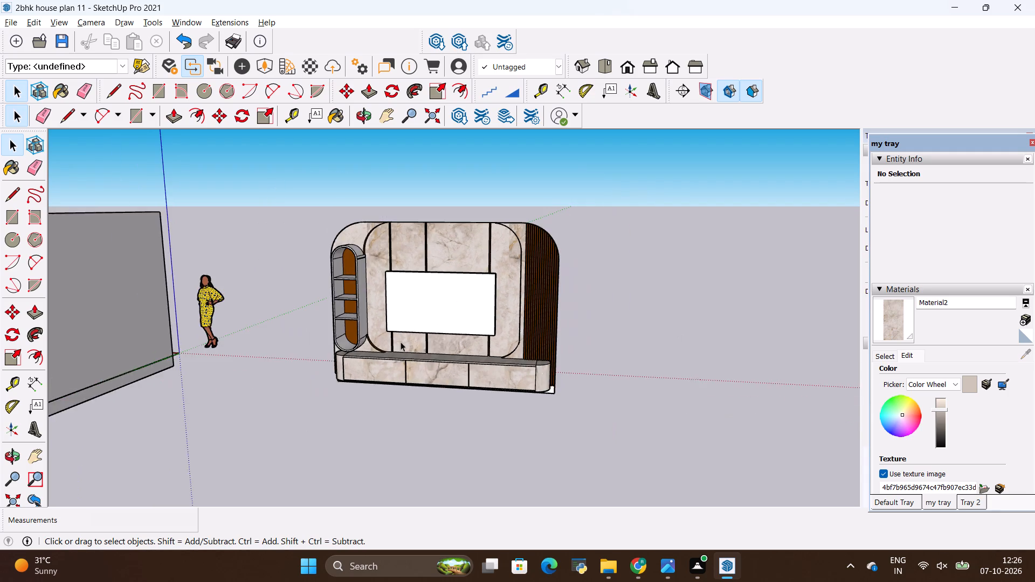
middle_click_drag(370, 363, 440, 311)
scroll(440, 311, "down", 1)
scroll(462, 294, "up", 9)
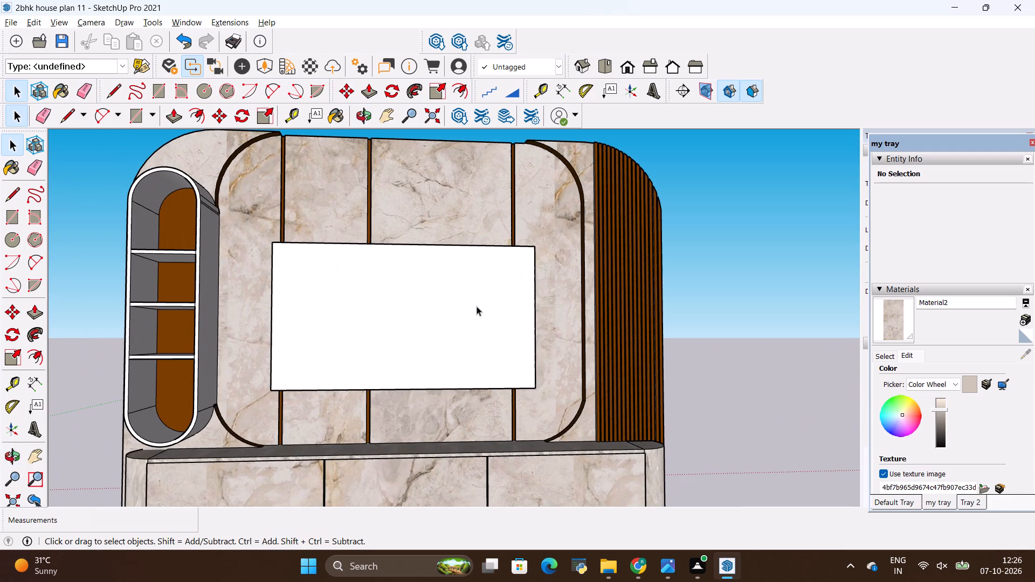
Scale the TV slab group slightly narrower along the red axis from both its side edges.
left_click(481, 306)
key("s")
scroll(543, 330, "up", 1)
middle_click_drag(543, 330, 408, 378)
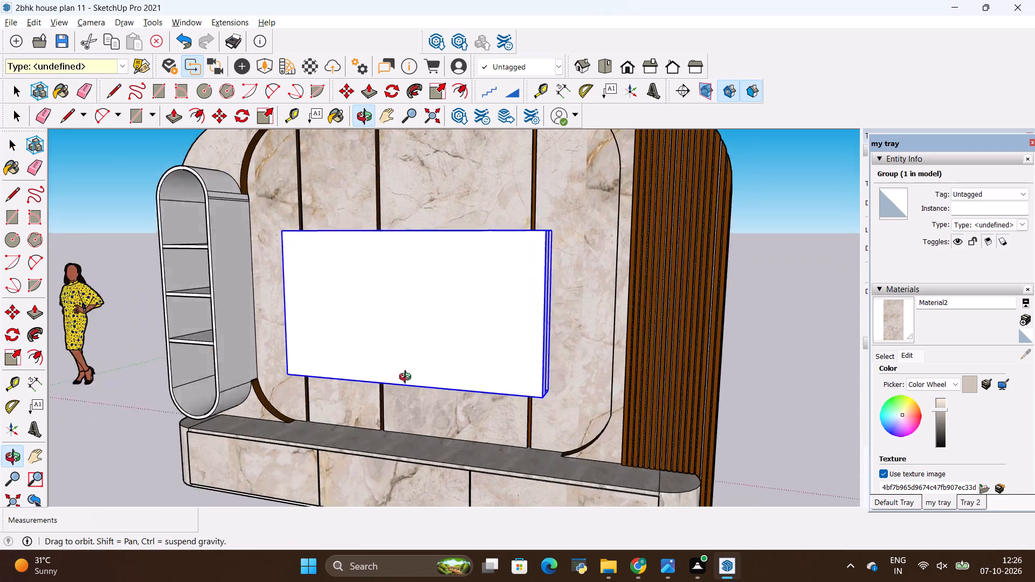
middle_click_drag(408, 378, 363, 379)
scroll(542, 337, "up", 3)
left_click(551, 313)
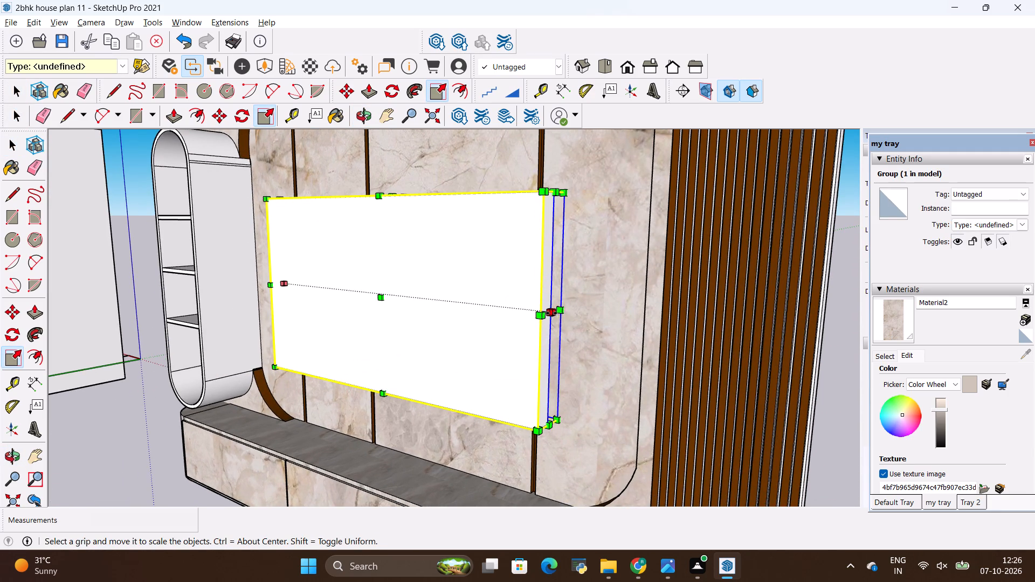
left_click(533, 314)
middle_click_drag(455, 330, 578, 338)
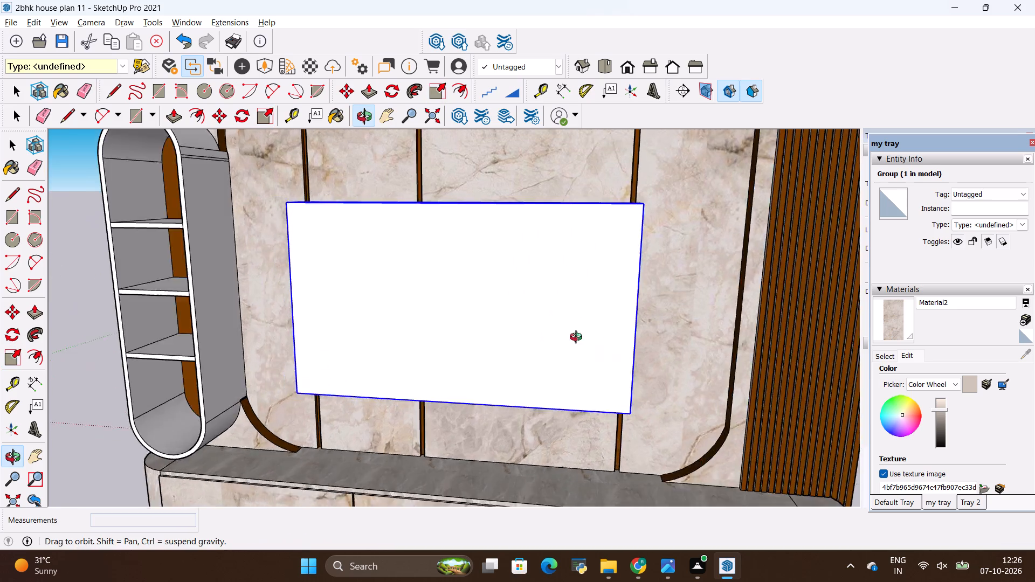
middle_click_drag(578, 338, 736, 341)
scroll(416, 314, "up", 2)
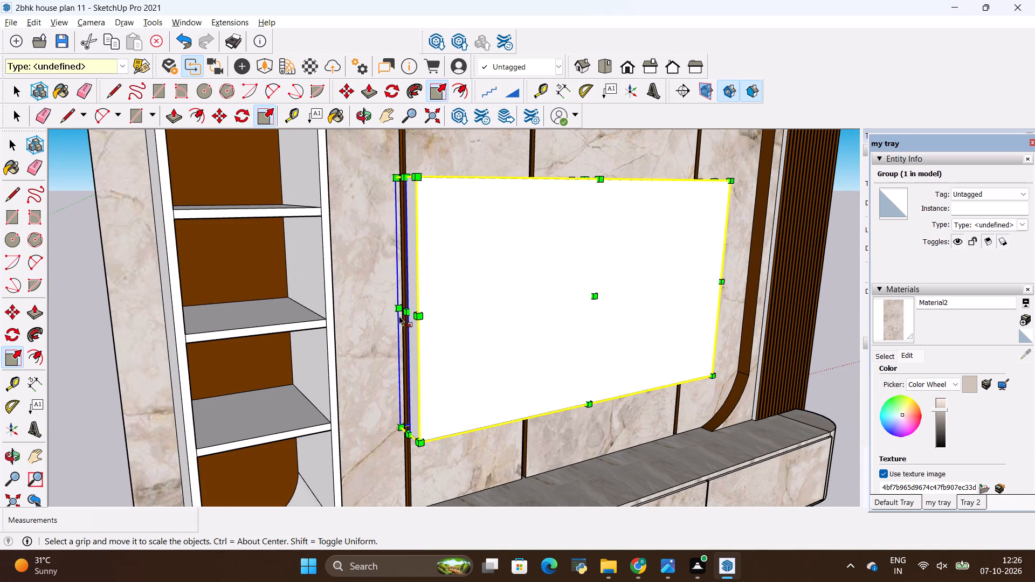
left_click(404, 312)
left_click(436, 312)
scroll(562, 331, "down", 4)
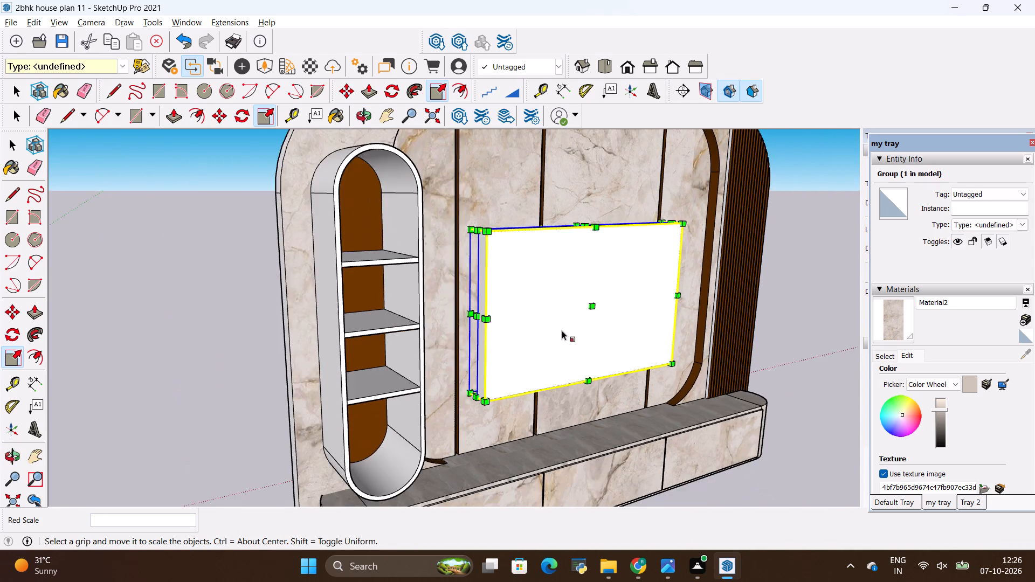
Scale the TV slab group's depth to about 0.56 along the green axis, pulling its front face toward the marble panel.
middle_click_drag(591, 329, 190, 294)
scroll(244, 288, "down", 5)
scroll(347, 282, "up", 1)
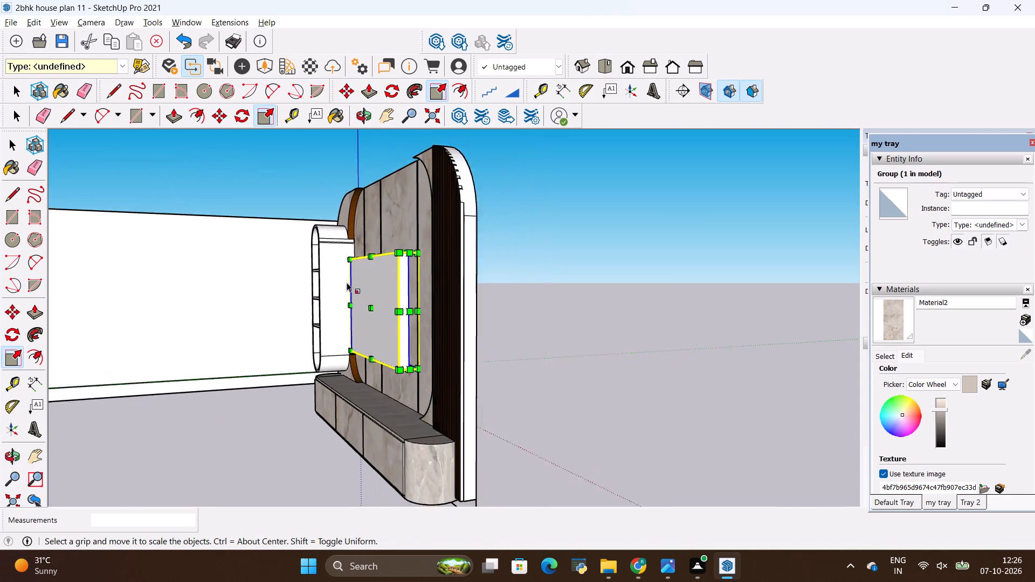
scroll(347, 282, "up", 4)
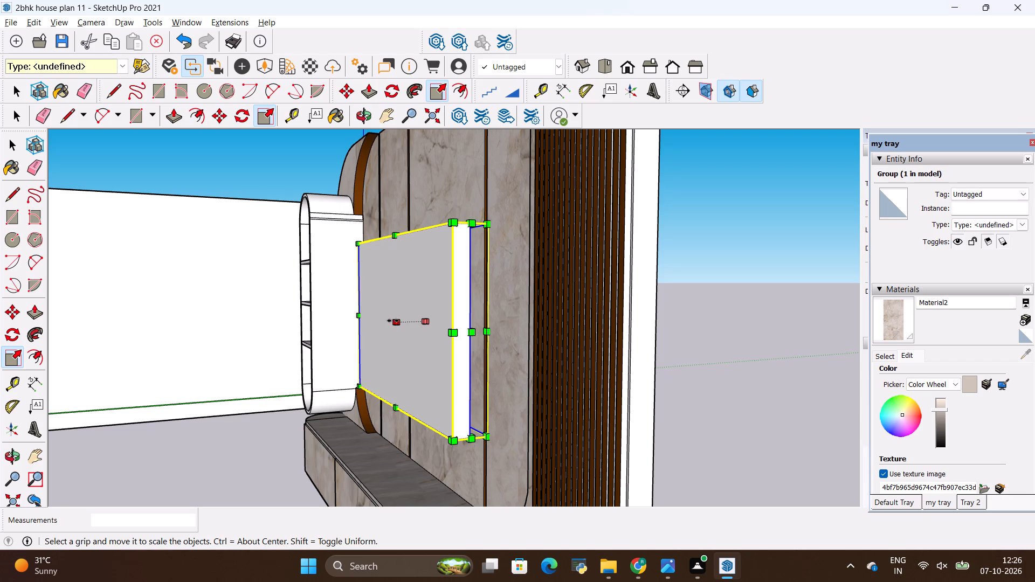
left_click(392, 321)
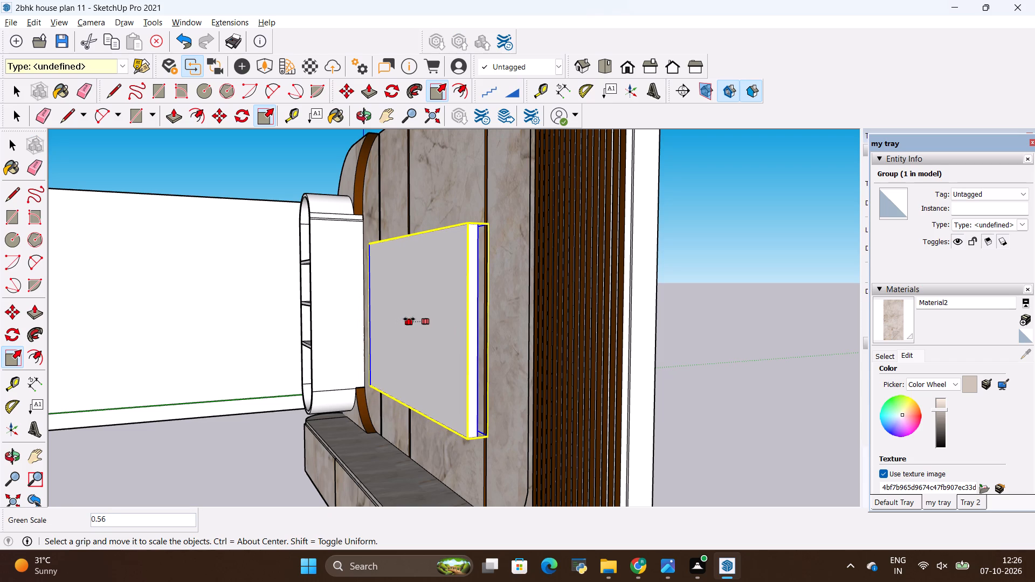
left_click(409, 319)
scroll(357, 309, "down", 5)
key("space")
left_click(558, 303)
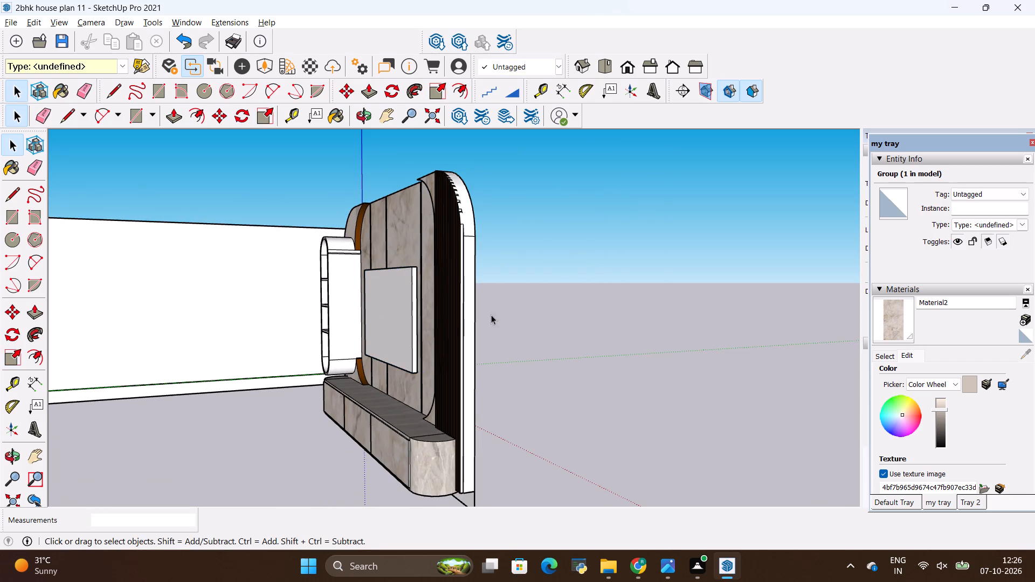
scroll(450, 325, "down", 3)
left_click(426, 306)
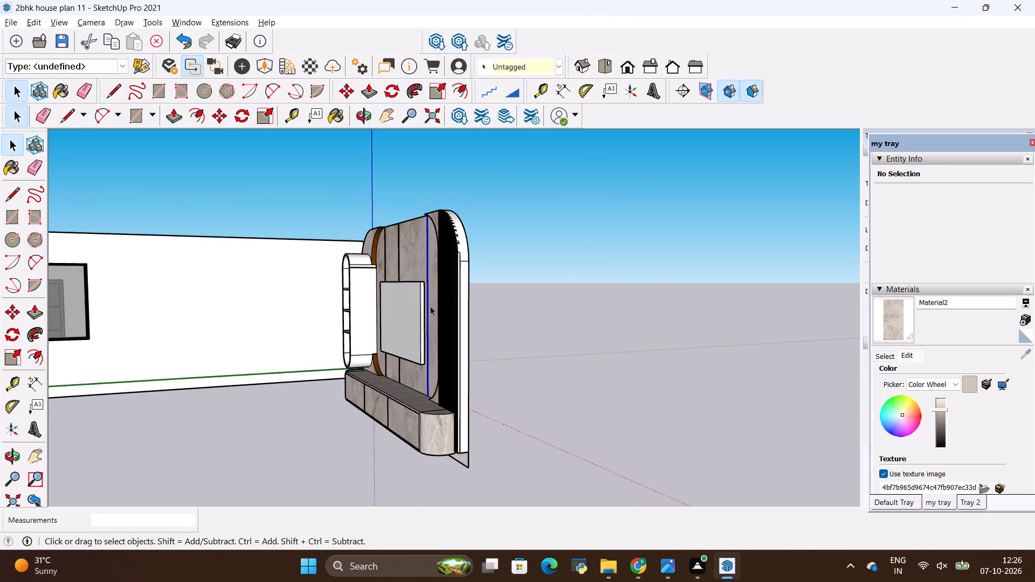
left_click(499, 308)
Paint the TV slab group black with Color M09 from the Colors material collection.
middle_click_drag(422, 381, 615, 374)
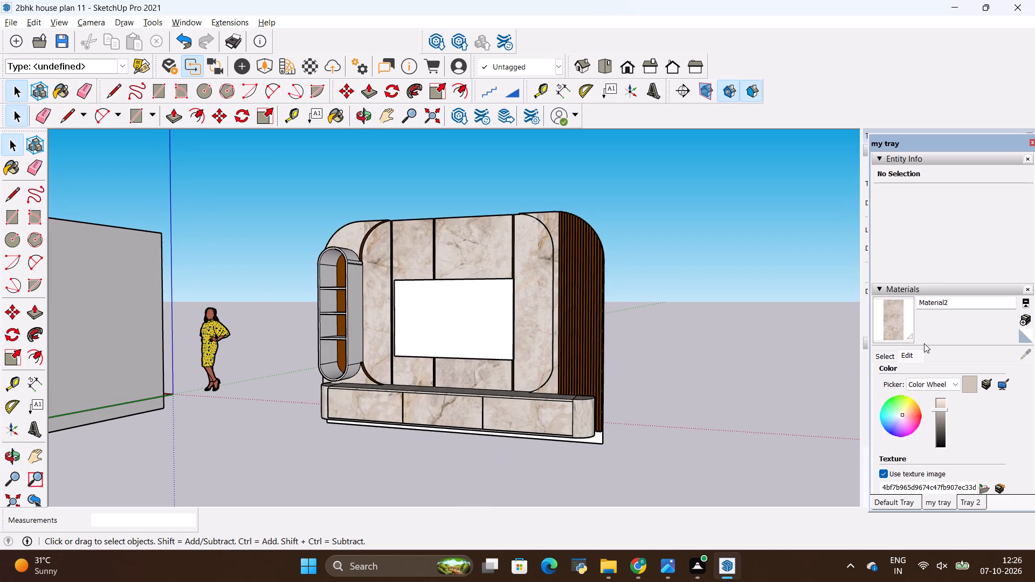
scroll(958, 383, "up", 2)
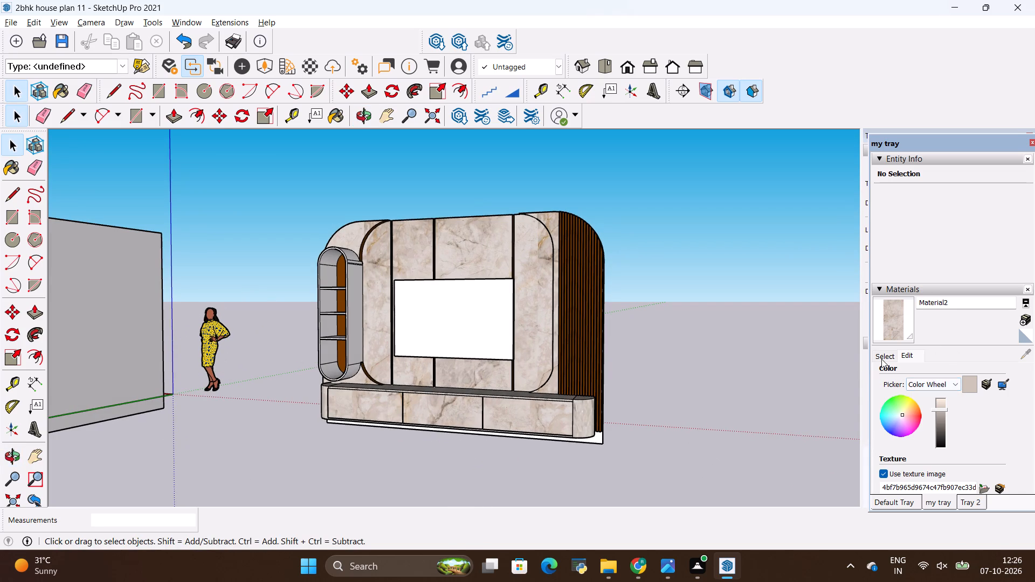
left_click(881, 359)
scroll(946, 411, "down", 4)
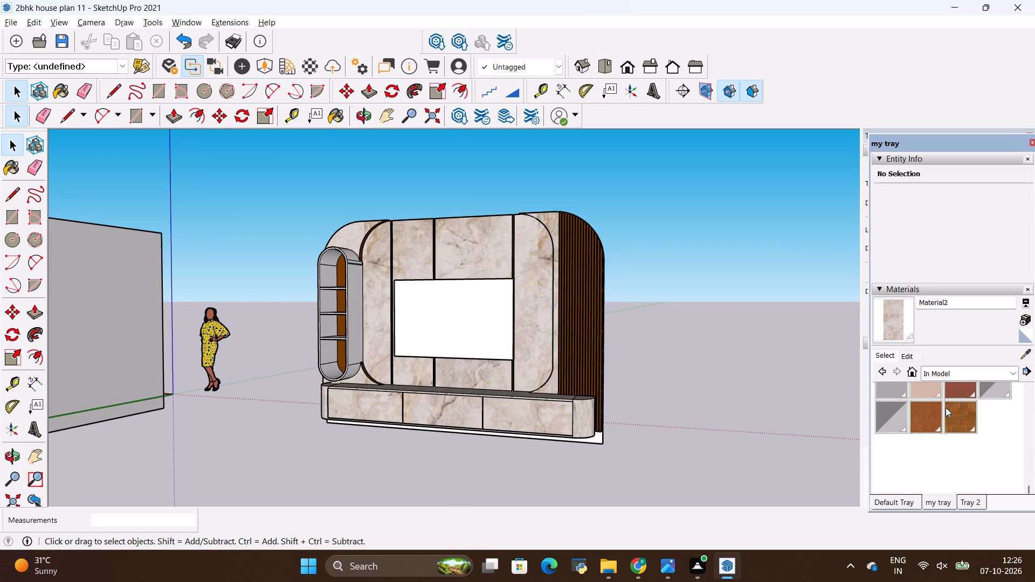
left_click(967, 378)
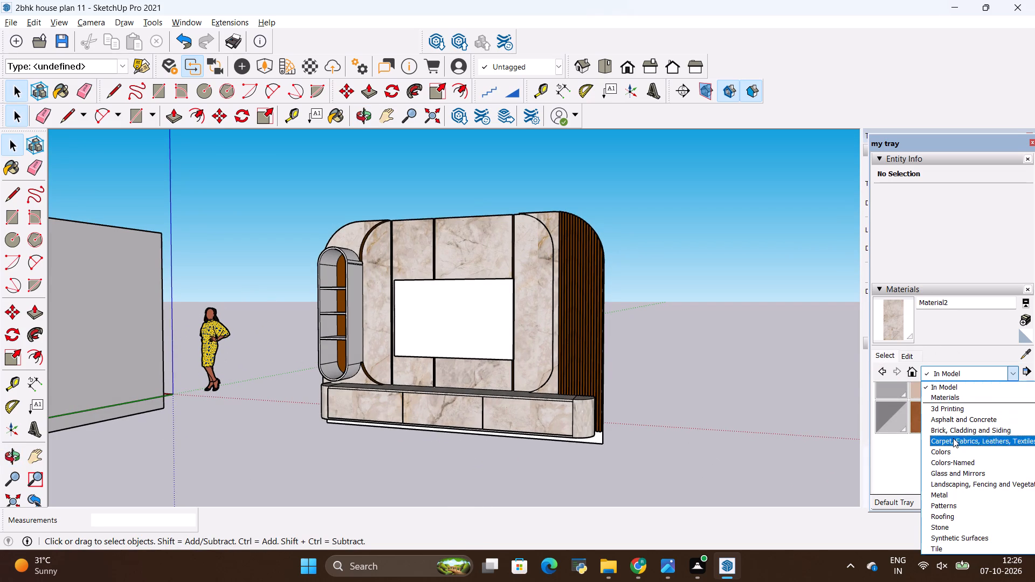
left_click(953, 447)
scroll(930, 420, "down", 11)
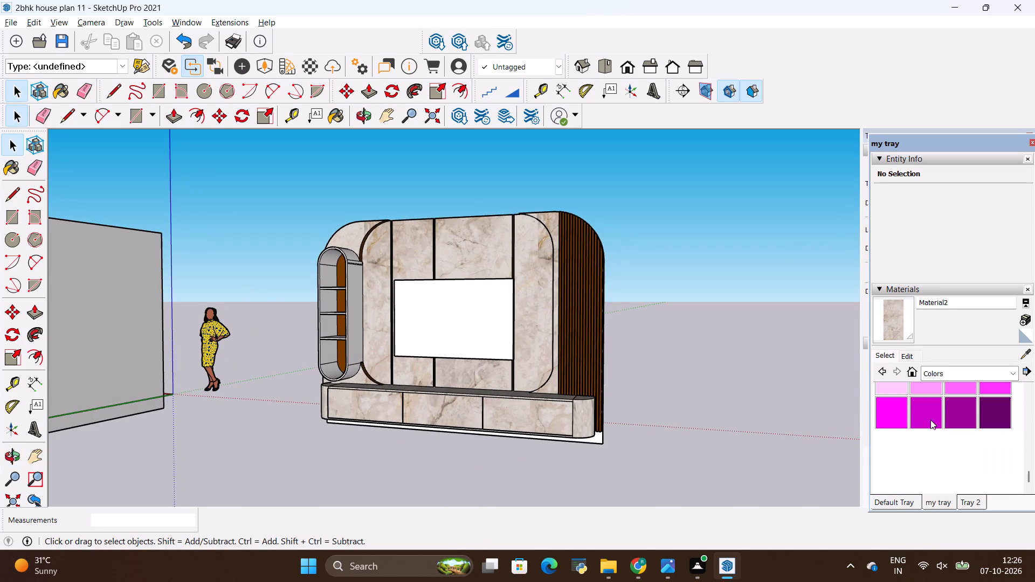
scroll(930, 420, "down", 5)
left_click(916, 271)
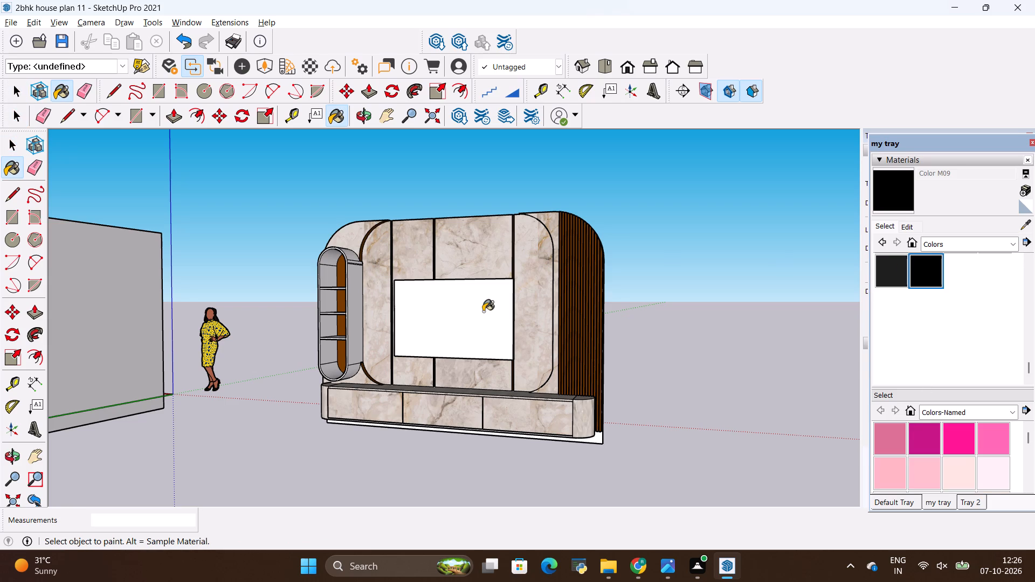
left_click(483, 310)
scroll(634, 292, "down", 4)
key("space")
left_click(674, 278)
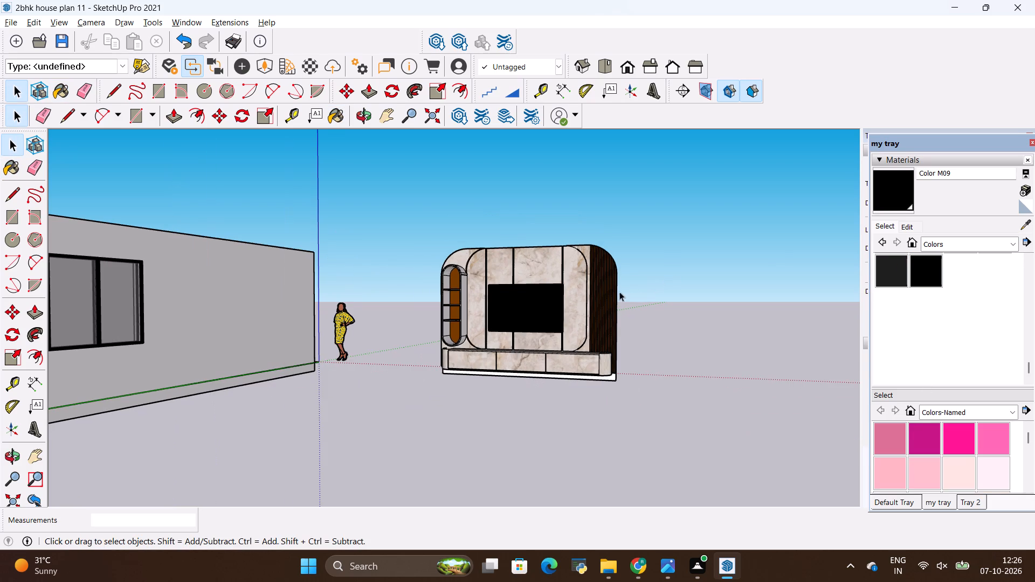
Inspect the TV unit with its black screen from the front, above and the side.
scroll(515, 310, "up", 4)
middle_click_drag(511, 309, 637, 394)
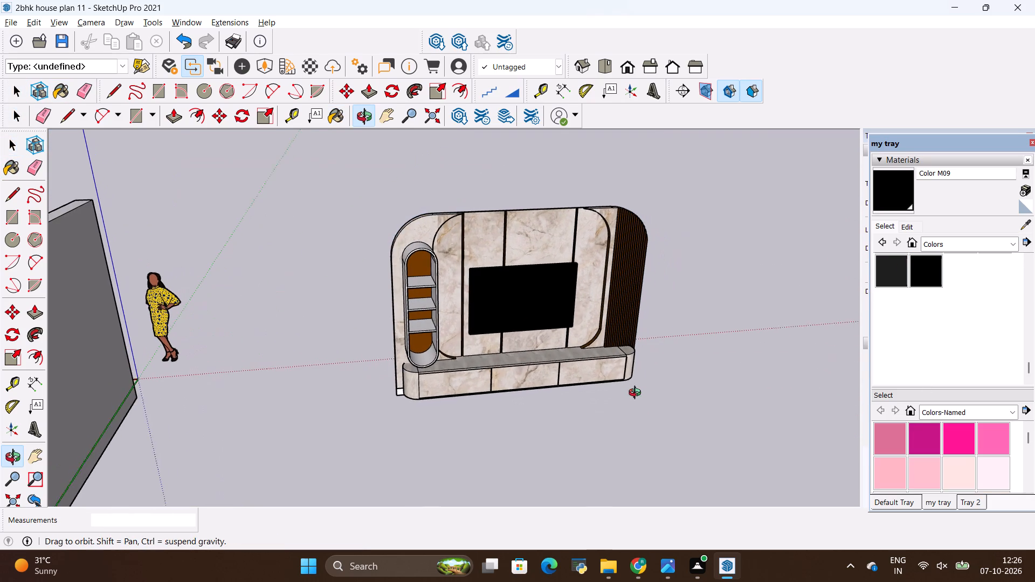
middle_click_drag(637, 394, 639, 394)
key("space")
left_click(739, 366)
middle_click_drag(716, 376, 714, 377)
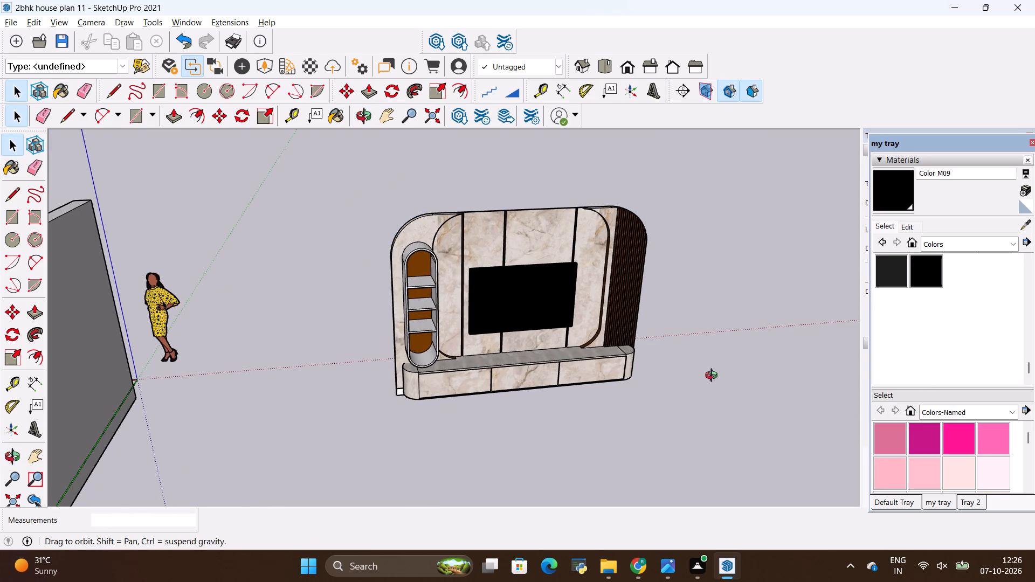
middle_click_drag(714, 377, 662, 347)
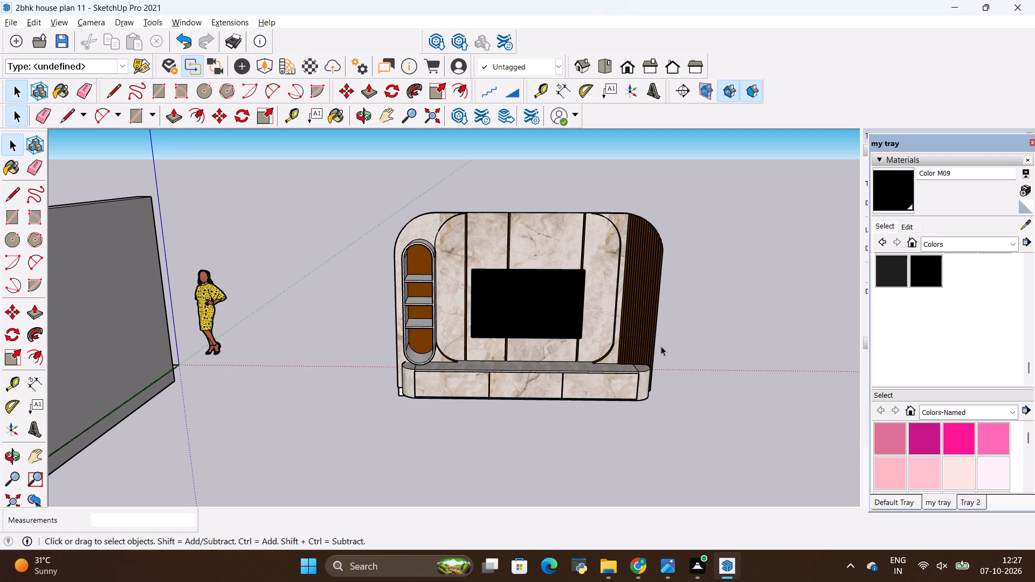
scroll(579, 362, "down", 3)
scroll(719, 303, "up", 2)
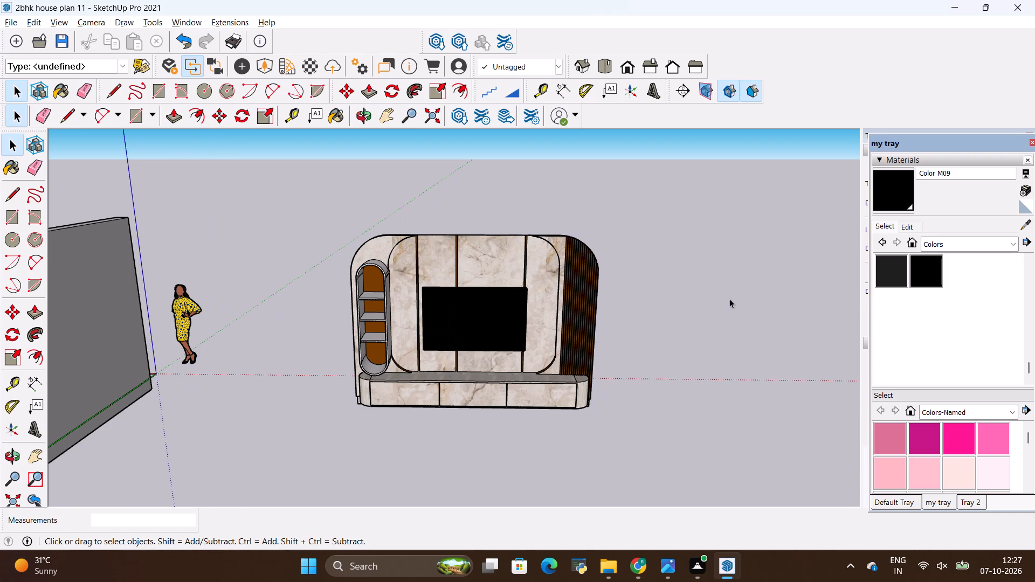
key("space")
scroll(684, 293, "up", 3)
left_click(666, 313)
middle_click_drag(719, 352, 513, 368)
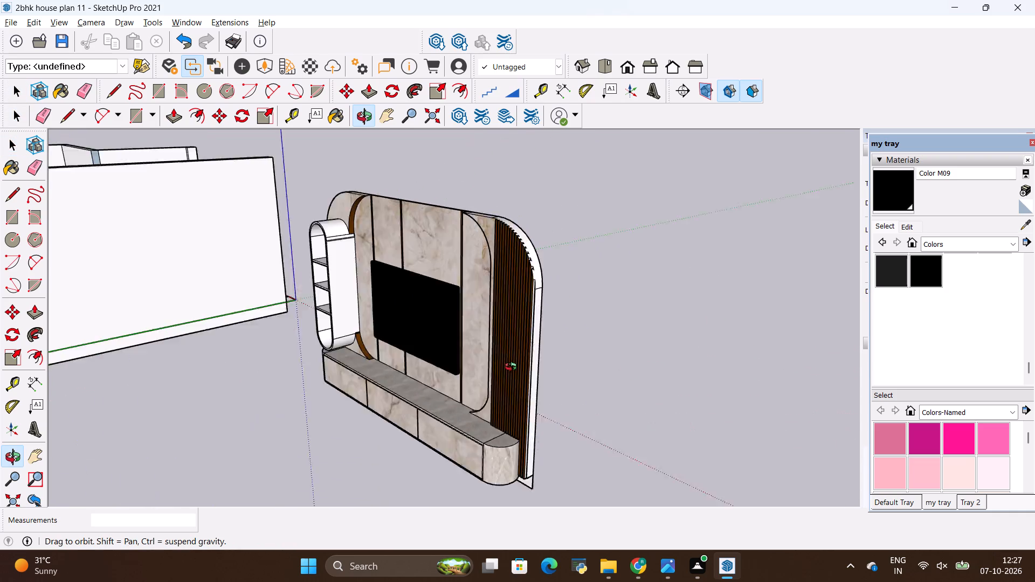
middle_click_drag(513, 368, 711, 368)
scroll(557, 325, "down", 5)
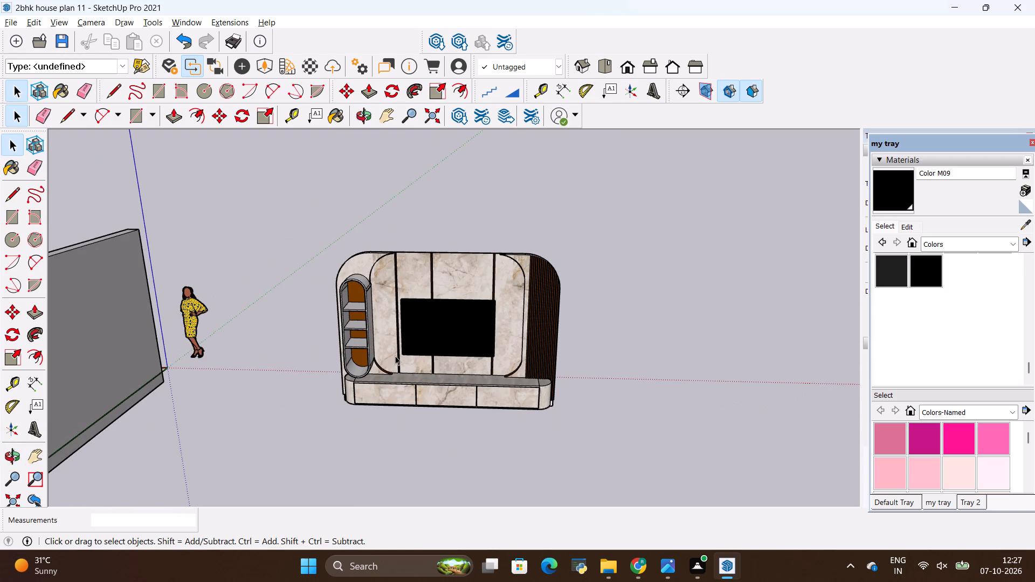
Switch to the TV unit reference photo in Photos to check the remaining details.
key("alt+Tab")
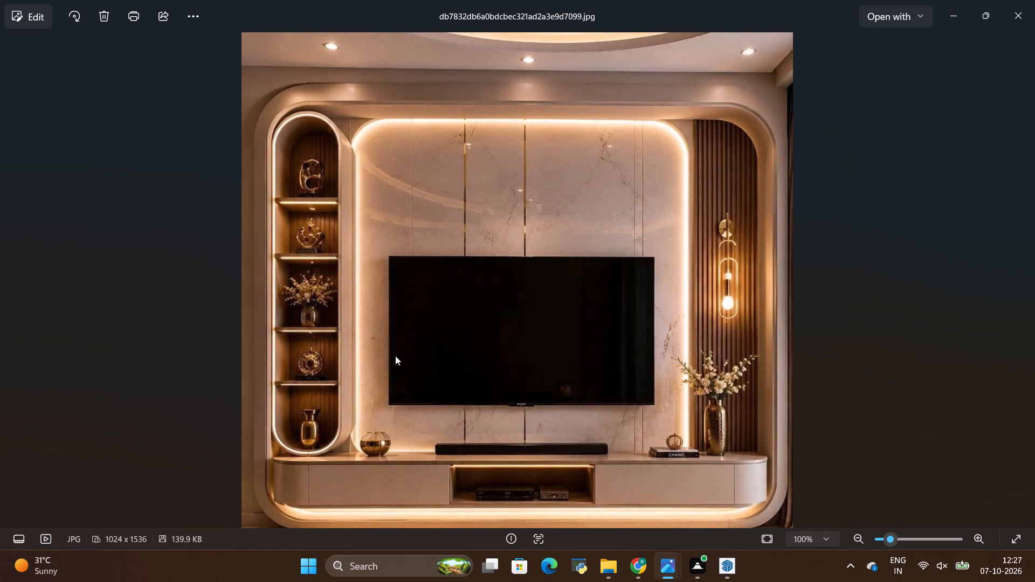
key("Tab")
Switch back to SketchUp and examine the TV unit's marble panel, shelf niche and slatted side against the reference.
key("alt+Tab")
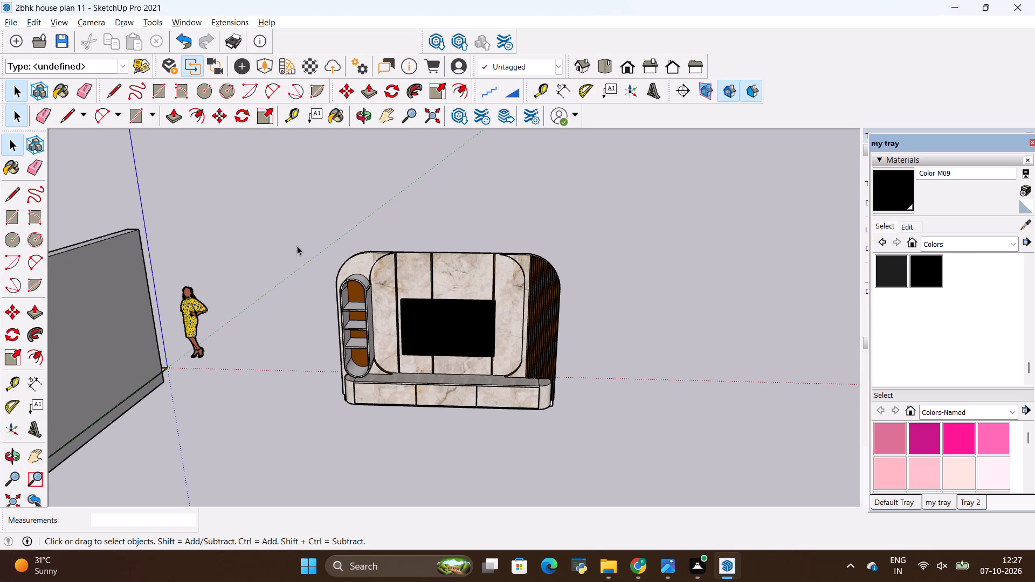
key("space")
scroll(300, 288, "up", 5)
scroll(343, 316, "down", 5)
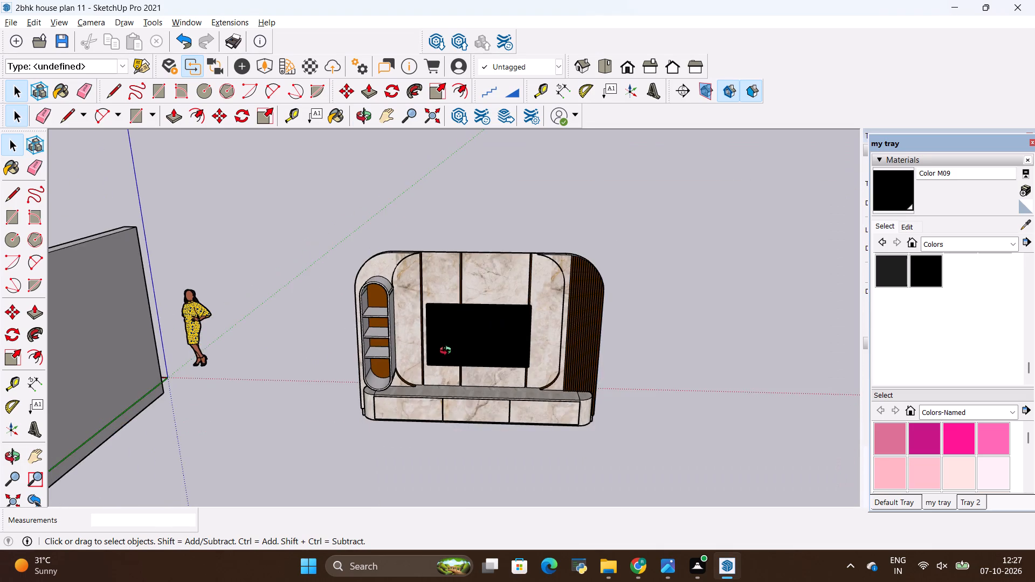
middle_click_drag(448, 352, 464, 349)
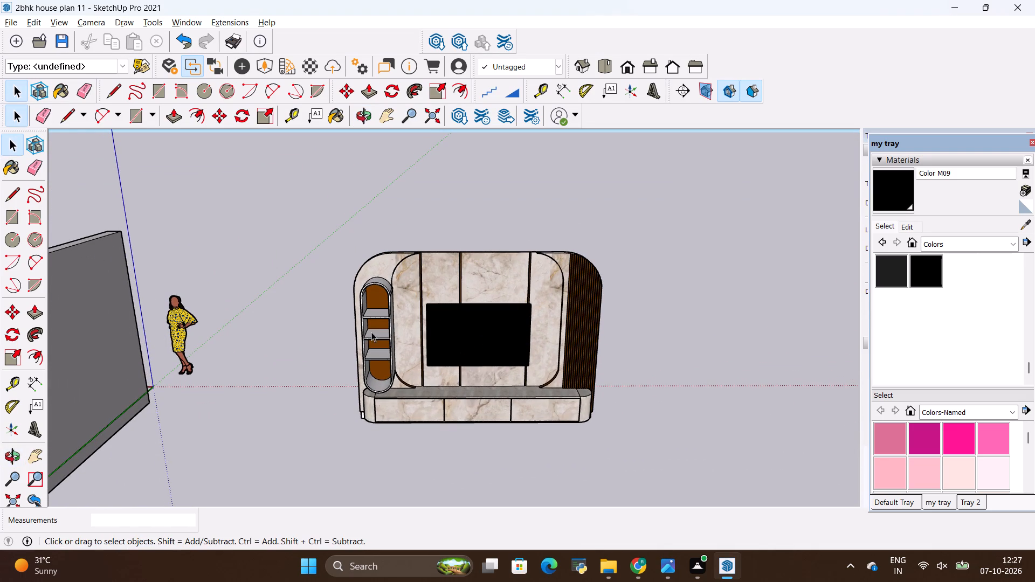
scroll(419, 379, "up", 4)
scroll(496, 329, "up", 2)
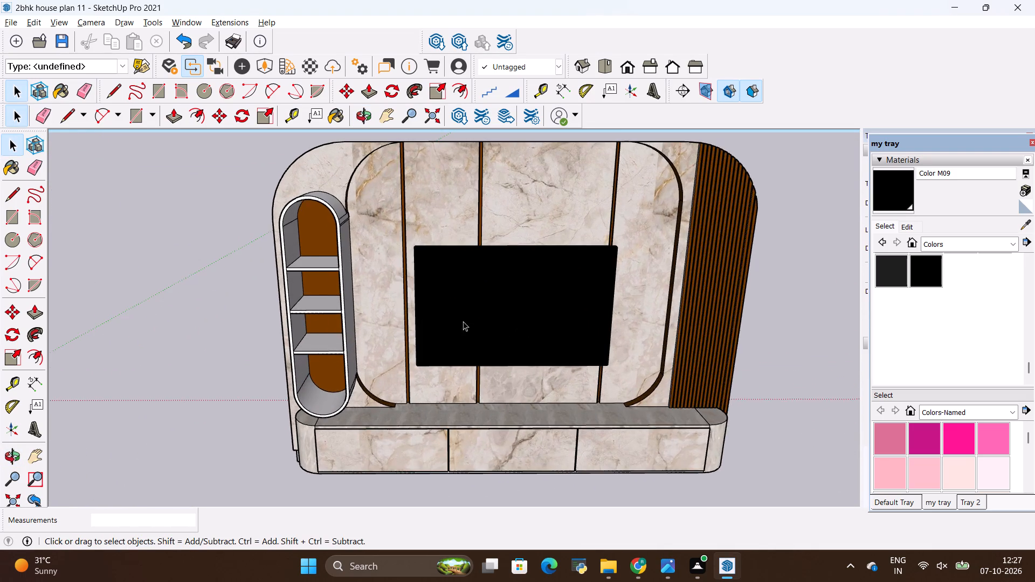
scroll(460, 321, "down", 3)
scroll(643, 304, "up", 3)
scroll(607, 291, "down", 2)
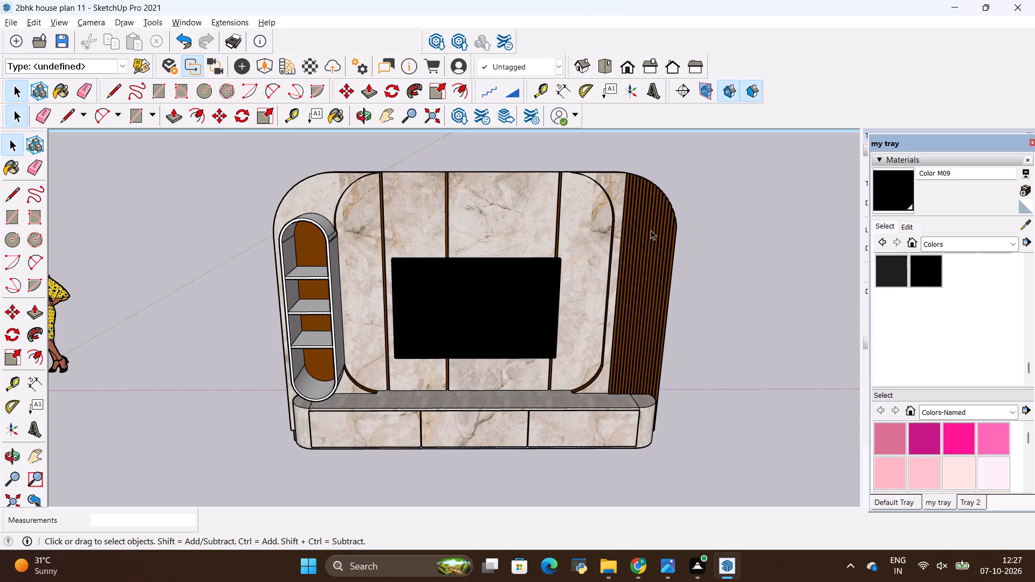
scroll(658, 213, "up", 2)
scroll(637, 276, "down", 1)
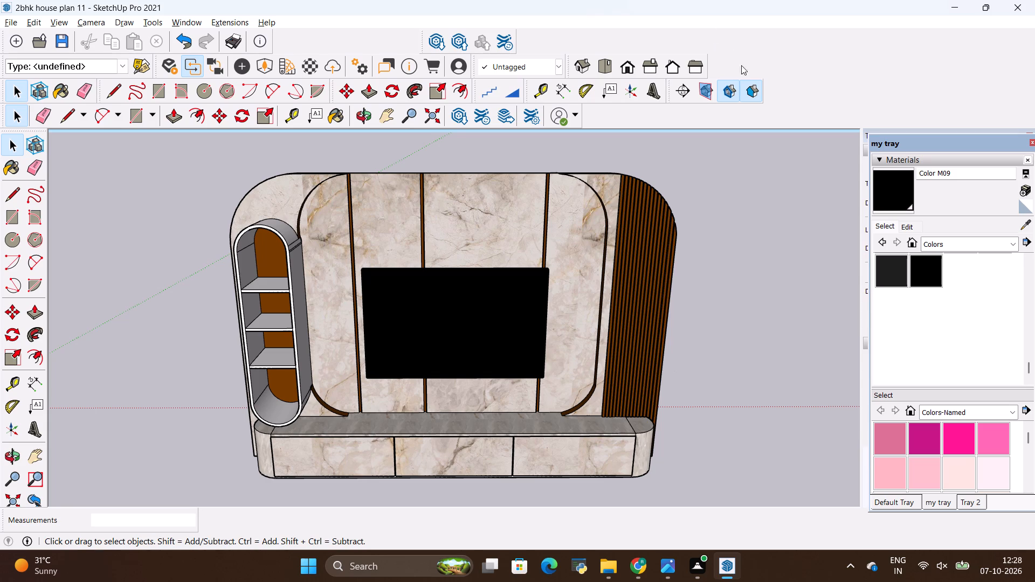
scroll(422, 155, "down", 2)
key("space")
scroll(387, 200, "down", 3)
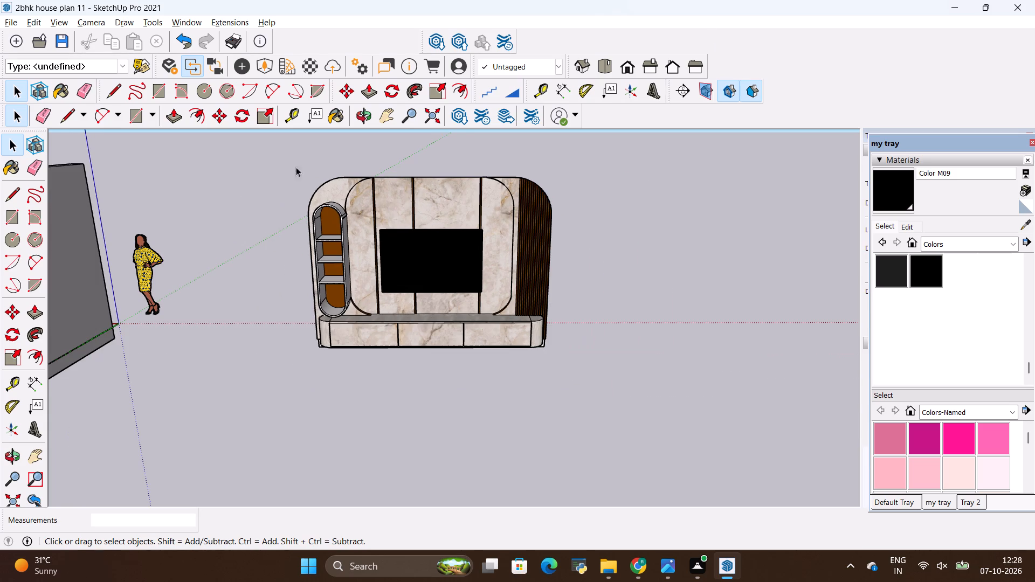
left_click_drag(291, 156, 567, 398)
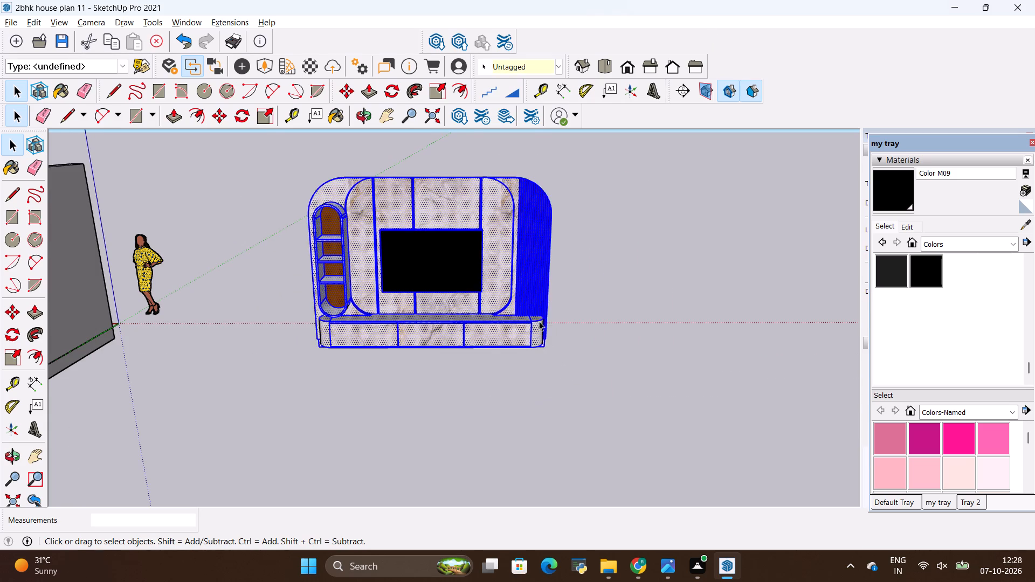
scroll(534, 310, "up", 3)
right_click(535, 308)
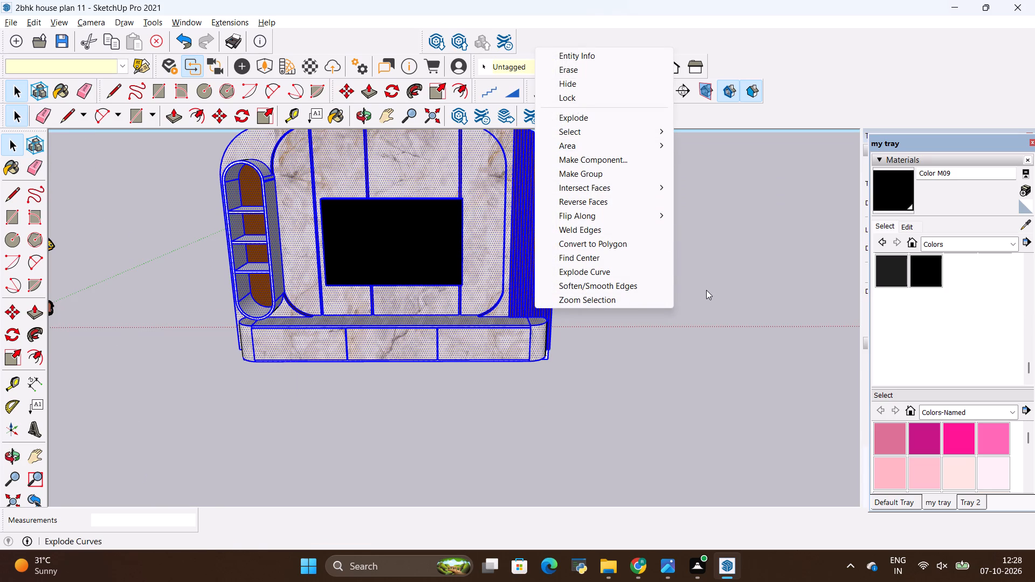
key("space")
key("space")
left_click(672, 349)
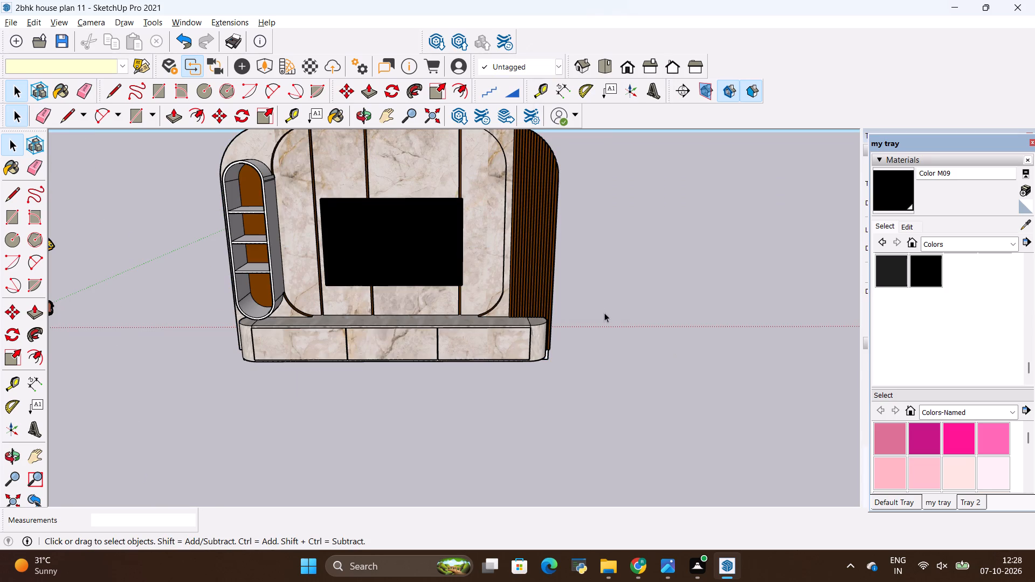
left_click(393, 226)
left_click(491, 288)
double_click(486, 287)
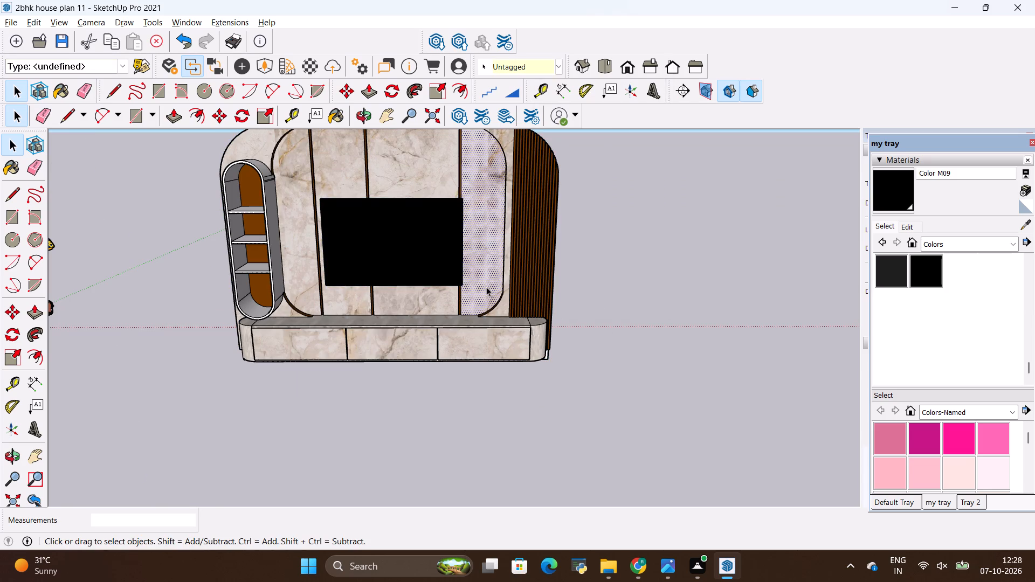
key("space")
Select the entire TV unit, including its panel, niche, slats, cabinet and TV, and make it one group.
scroll(578, 313, "down", 5)
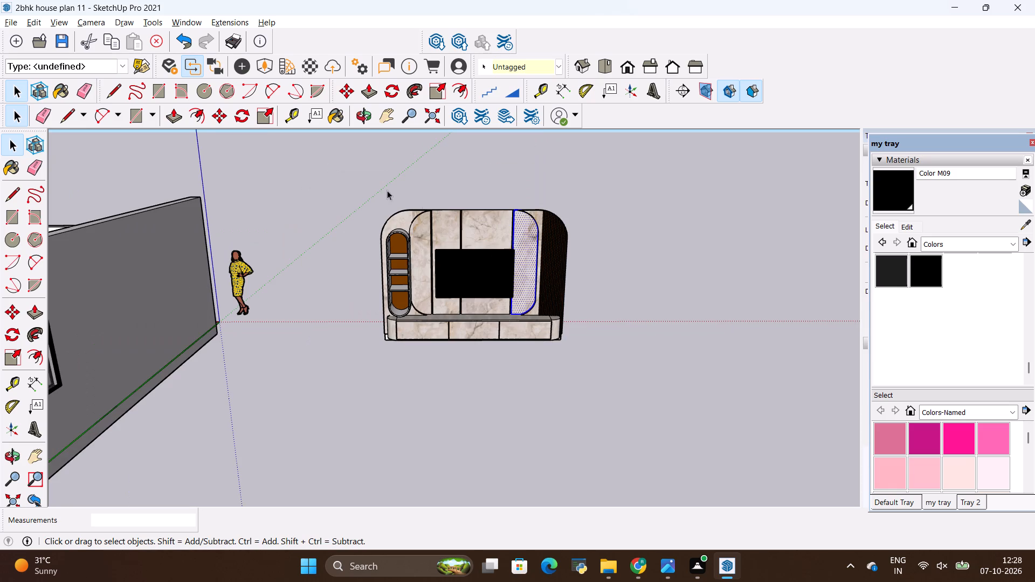
left_click_drag(350, 174, 675, 434)
right_click(518, 288)
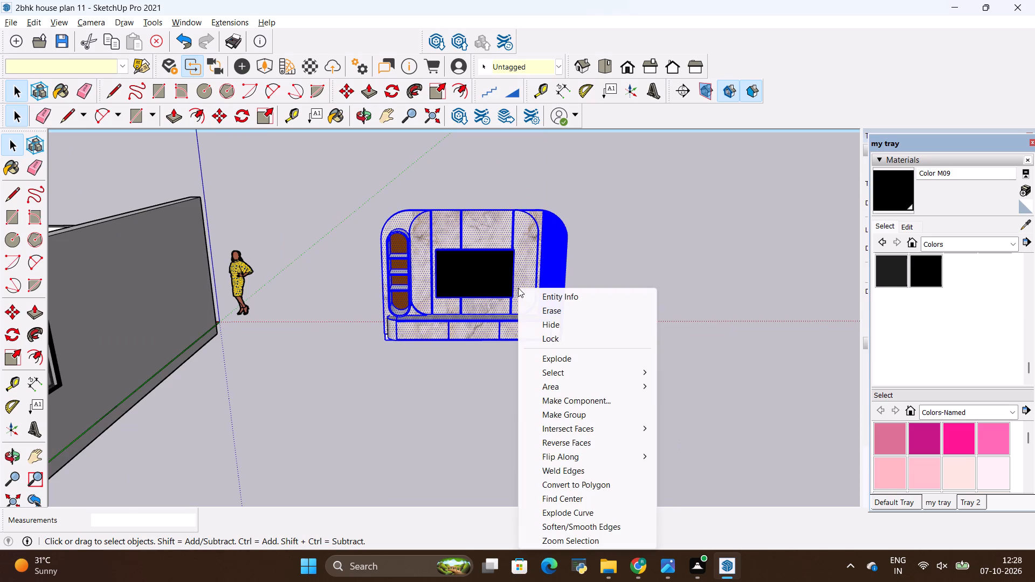
left_click(557, 411)
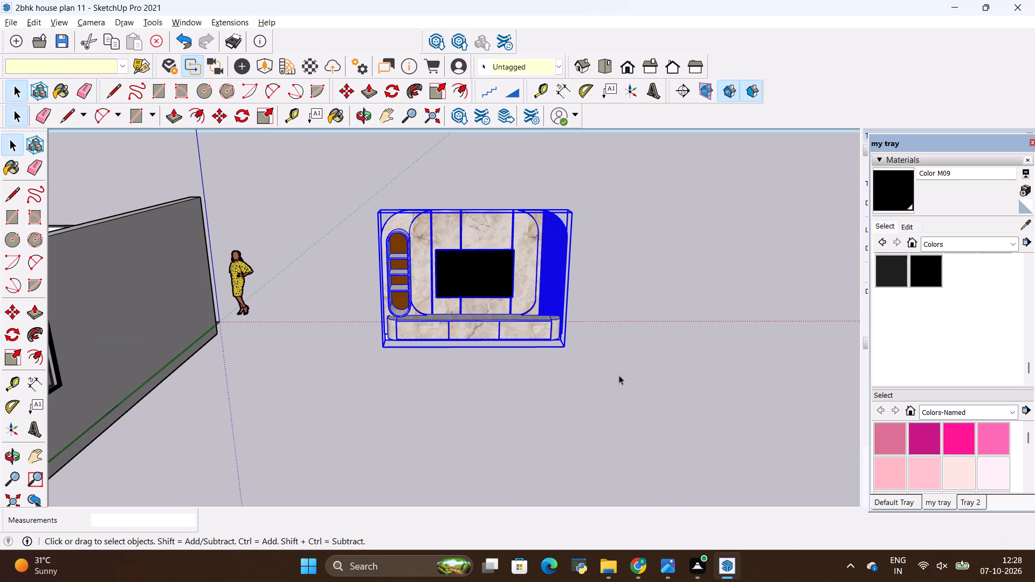
Move the TV unit group by its upper back corner about 29' 7" into the living room, snapping to the top wall corner beside the window wall.
middle_click_drag(622, 376, 475, 400)
key("m")
scroll(475, 387, "up", 3)
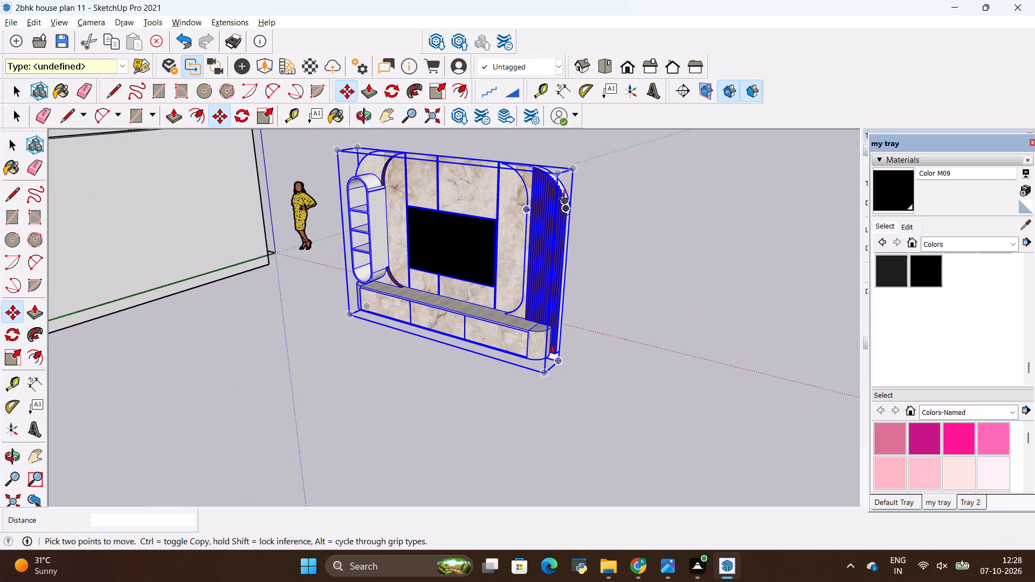
left_click(571, 174)
scroll(584, 362, "down", 7)
scroll(719, 351, "down", 5)
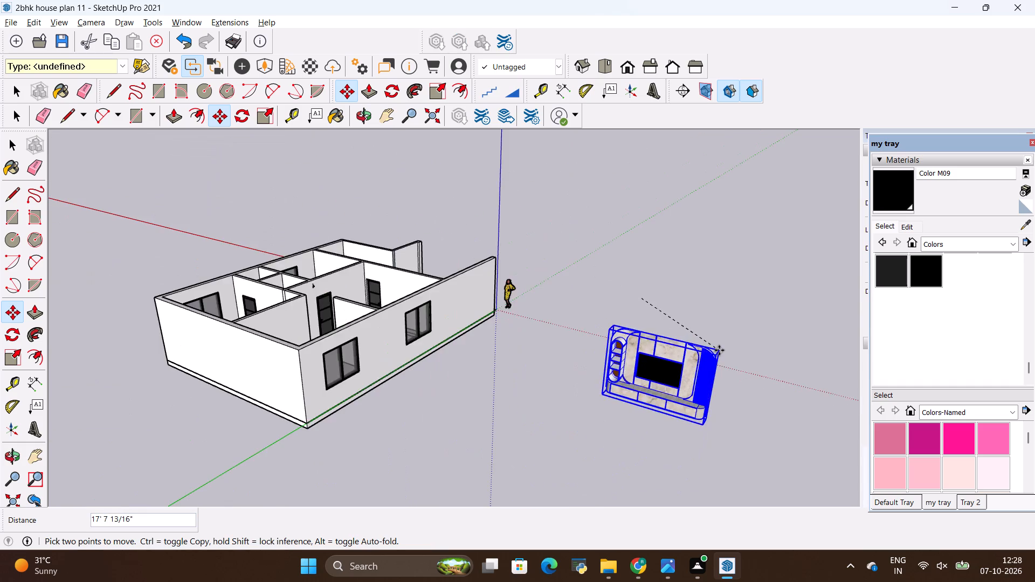
scroll(719, 350, "down", 4)
scroll(426, 235, "up", 8)
scroll(442, 308, "down", 5)
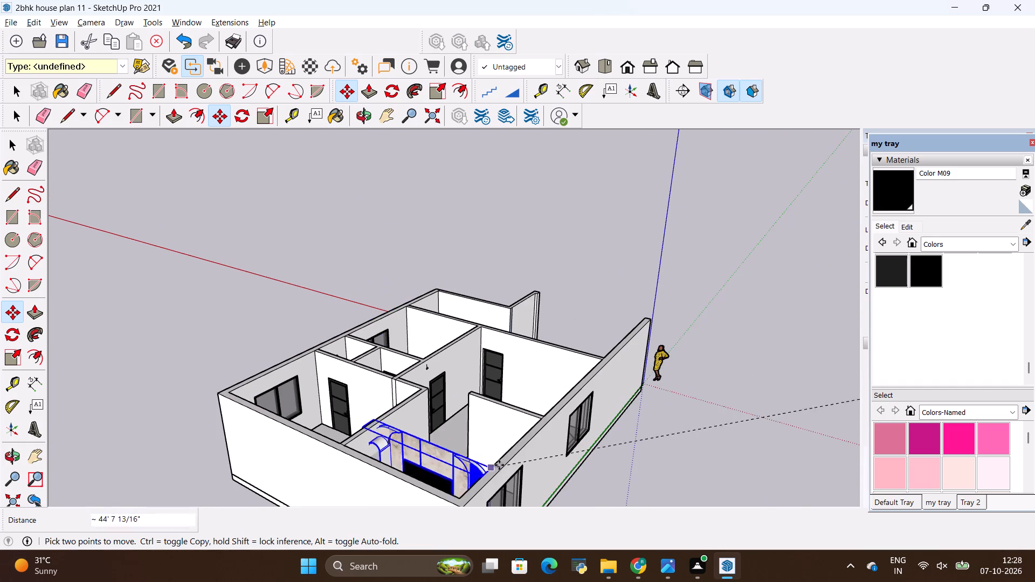
scroll(485, 431, "up", 6)
scroll(447, 370, "down", 5)
scroll(569, 335, "up", 3)
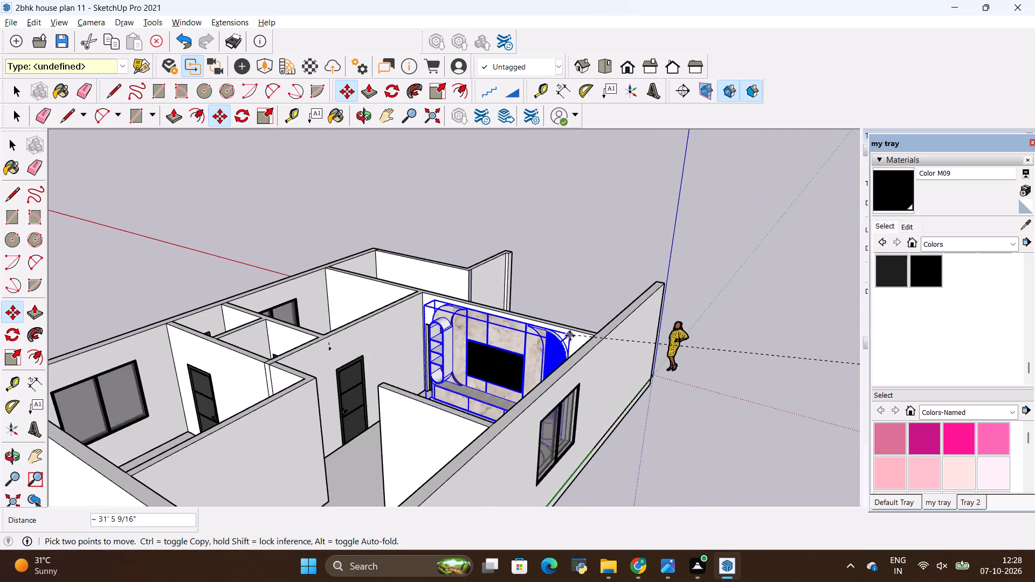
scroll(570, 336, "up", 9)
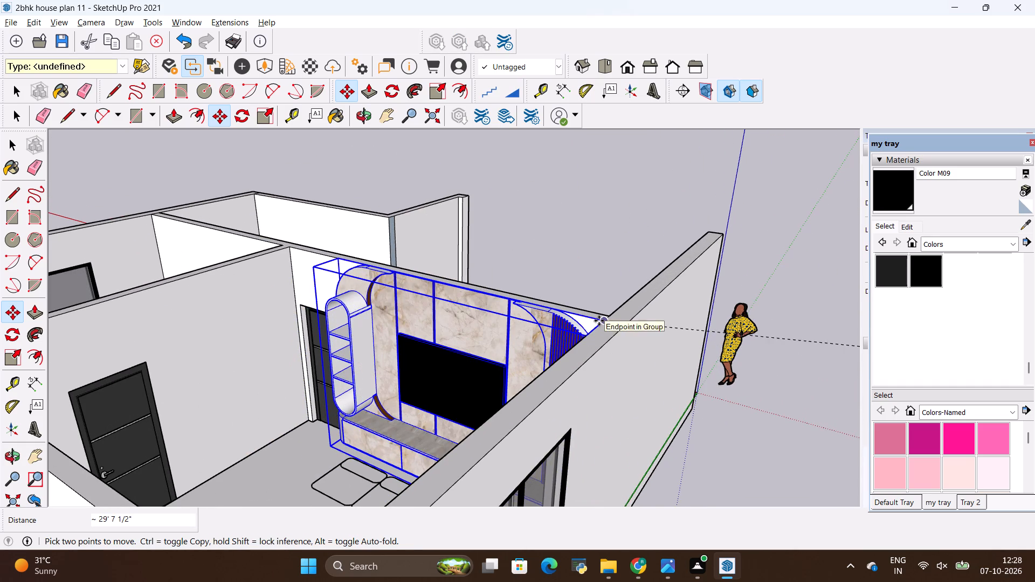
left_click(599, 321)
scroll(500, 358, "down", 4)
middle_click_drag(464, 366, 602, 432)
key("space")
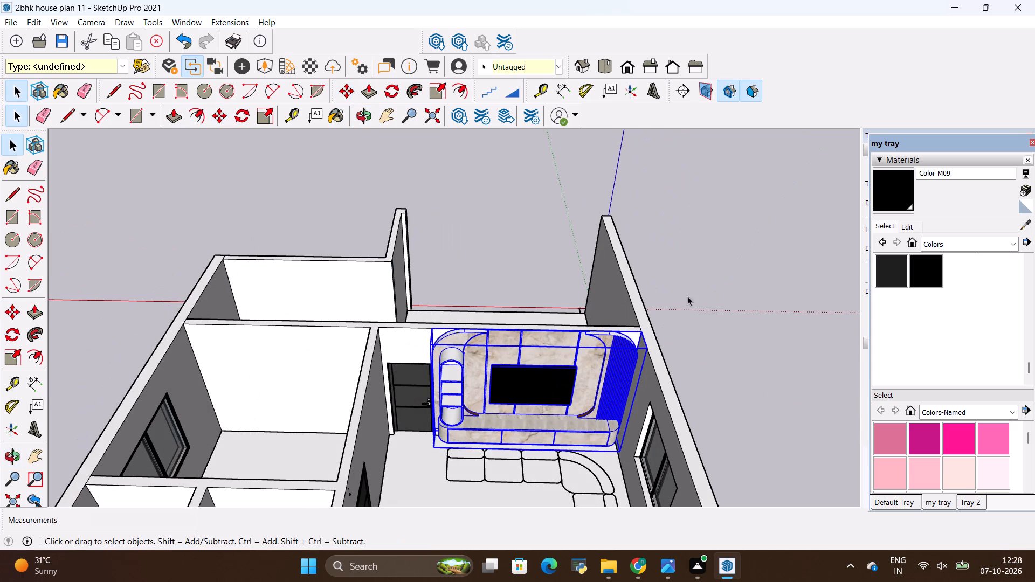
left_click(687, 296)
Inspect the placed TV unit in the living room, checking its fit against the wall, door and window side.
scroll(474, 433, "up", 1)
middle_click_drag(479, 433, 500, 353)
scroll(546, 329, "up", 8)
scroll(509, 354, "down", 5)
scroll(420, 305, "up", 3)
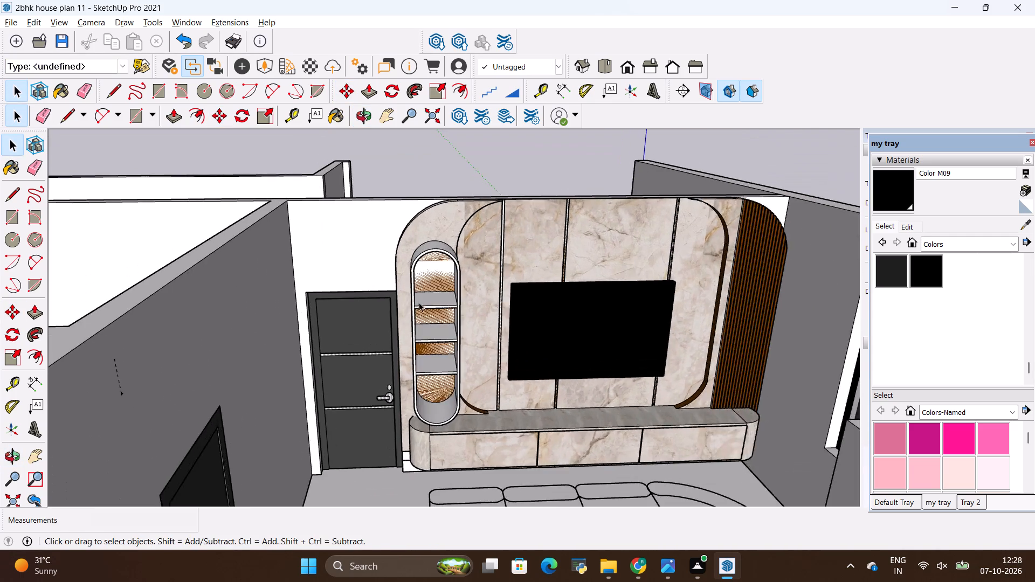
scroll(419, 302, "up", 20)
scroll(419, 302, "up", 3)
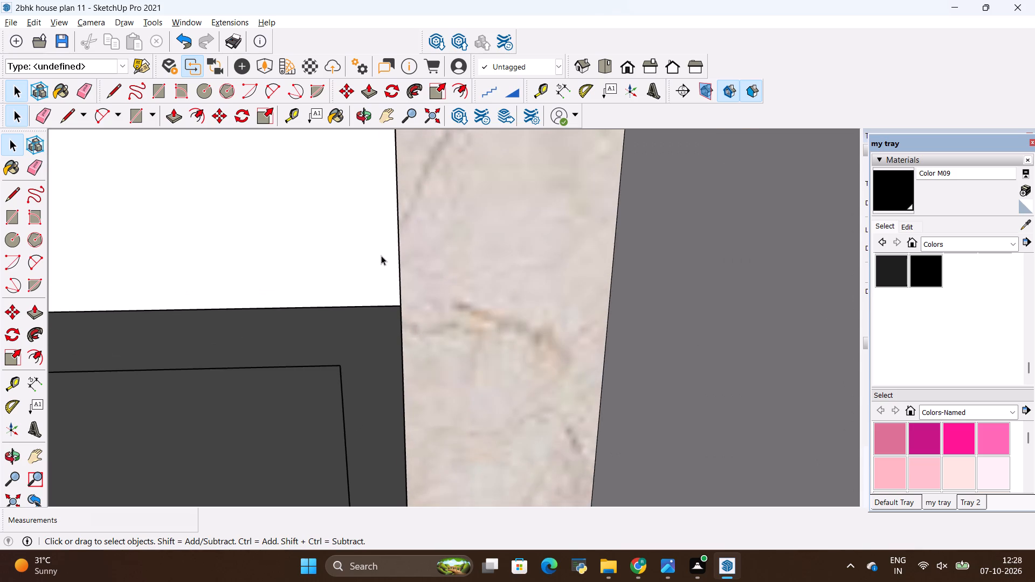
scroll(406, 251, "up", 3)
scroll(407, 251, "down", 20)
scroll(407, 251, "down", 12)
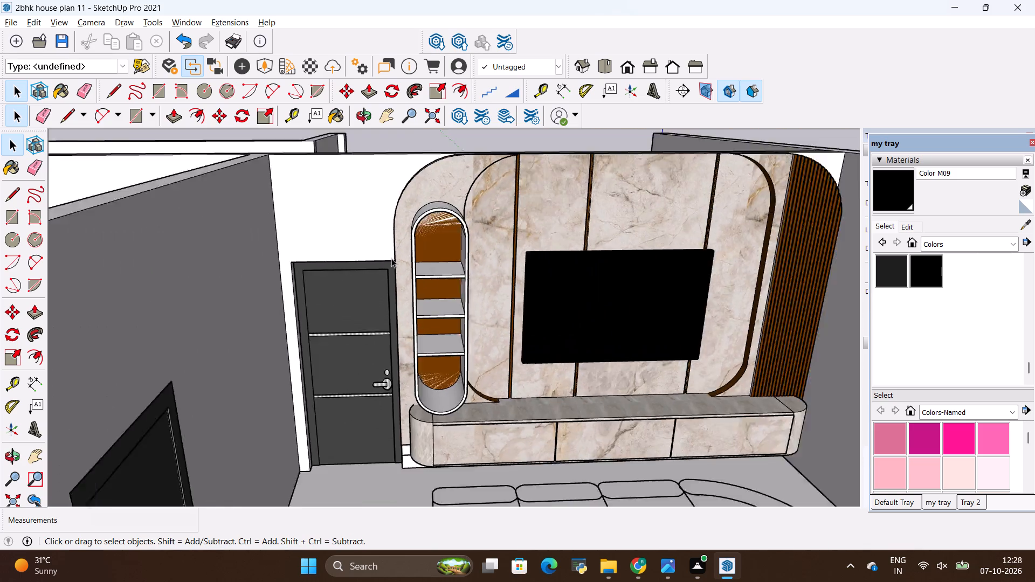
scroll(391, 258, "down", 6)
middle_click_drag(461, 271, 433, 327)
scroll(497, 249, "up", 6)
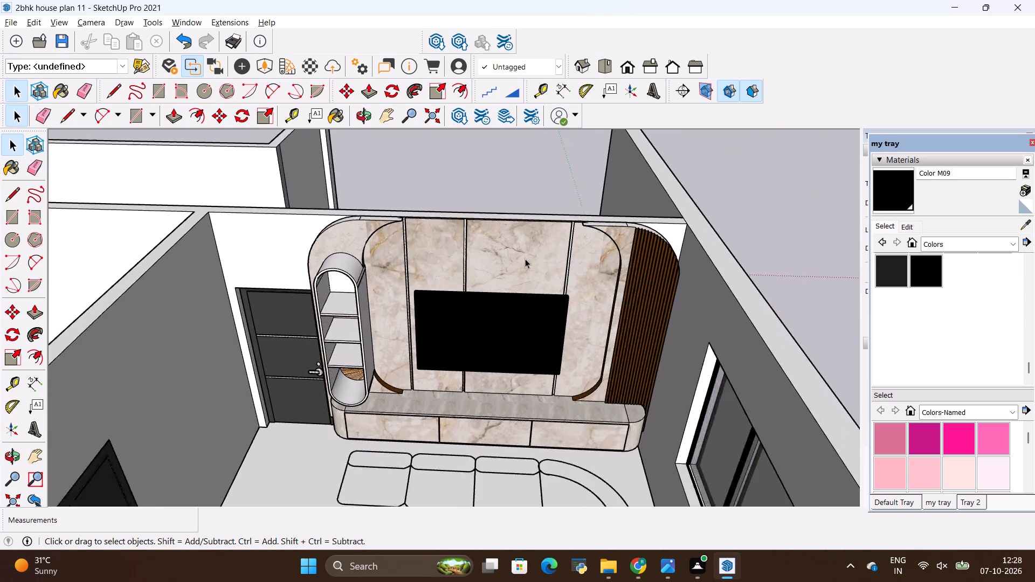
scroll(525, 259, "up", 2)
middle_click_drag(553, 267, 580, 227)
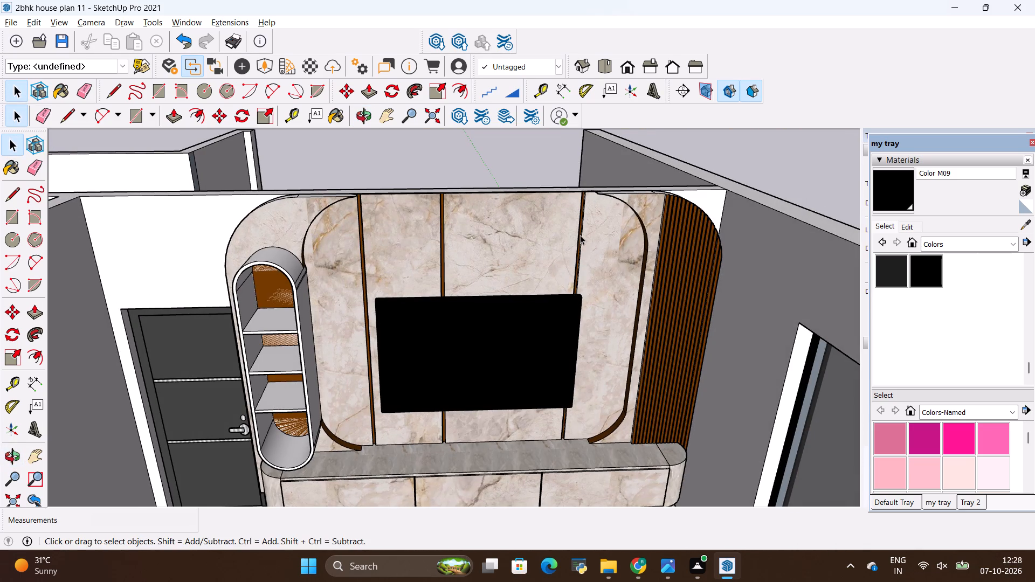
scroll(578, 232, "down", 1)
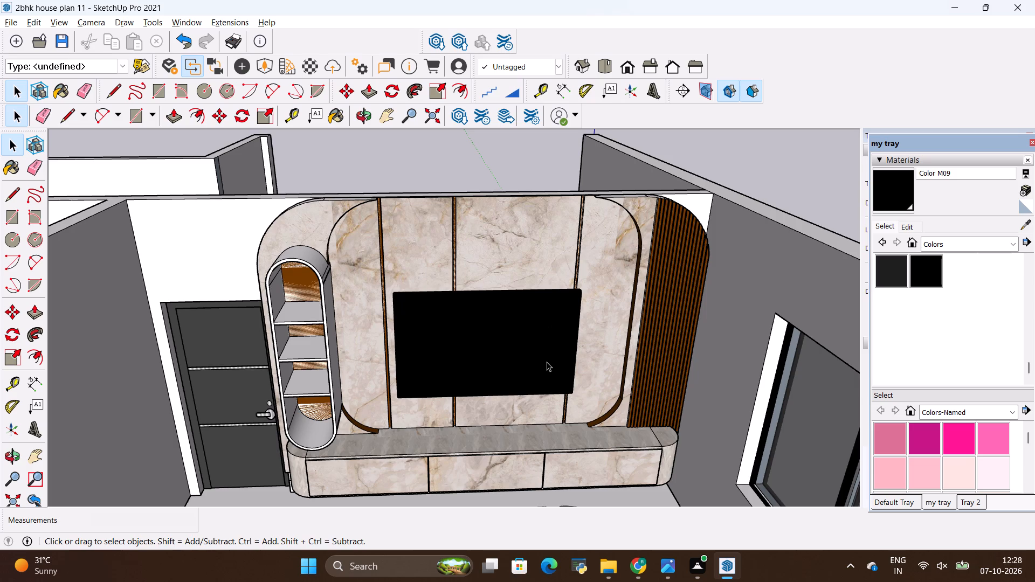
middle_click_drag(547, 362, 532, 322, "shift")
scroll(564, 245, "up", 2)
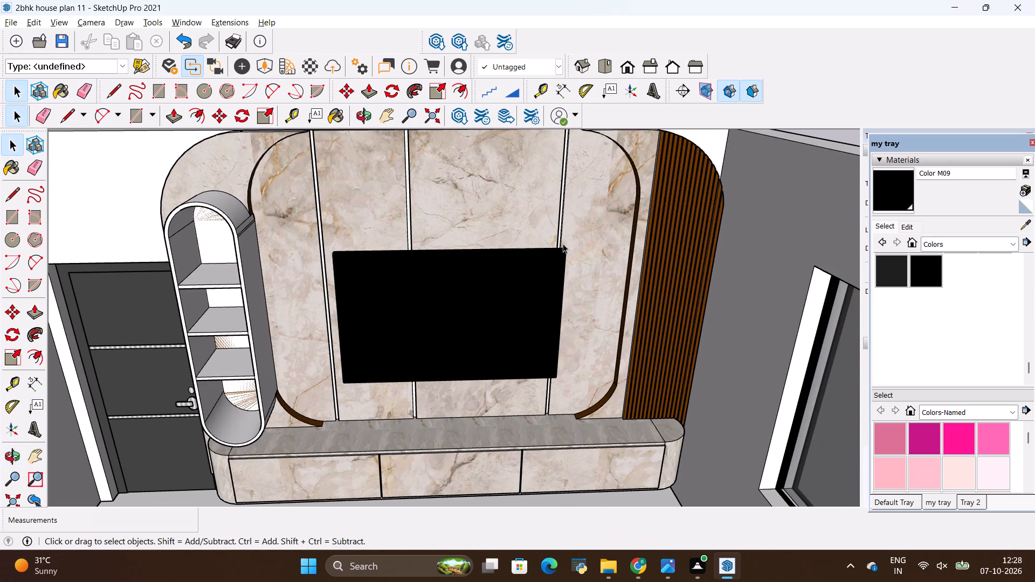
scroll(563, 244, "down", 2)
middle_click_drag(535, 257, 579, 204)
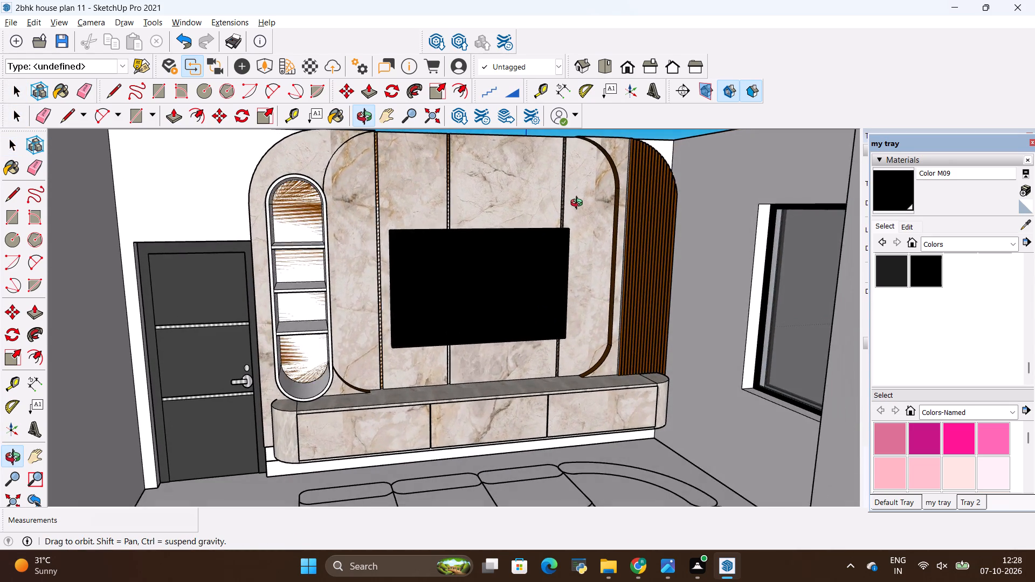
middle_click_drag(579, 204, 537, 283)
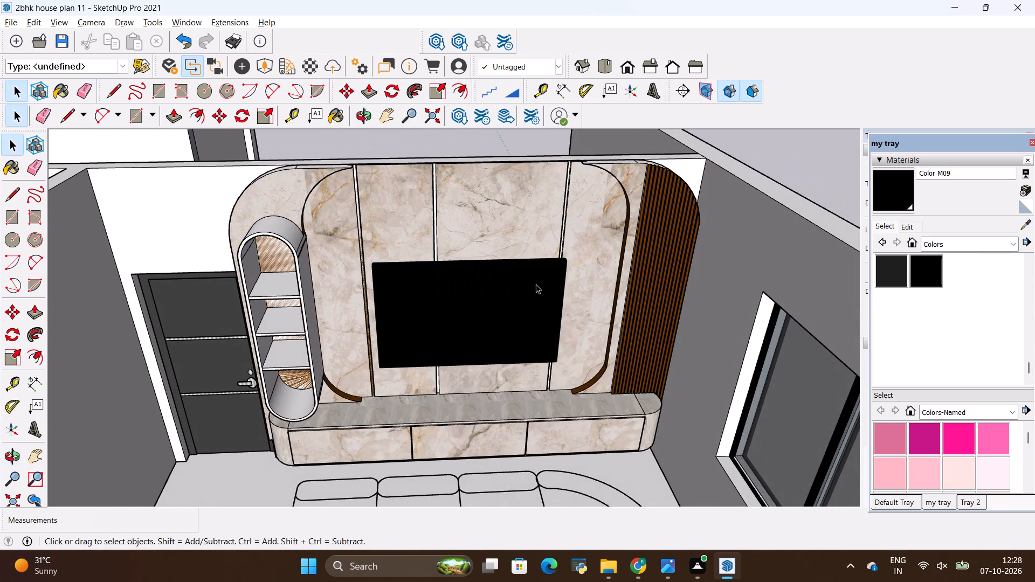
middle_click_drag(549, 285, 512, 294)
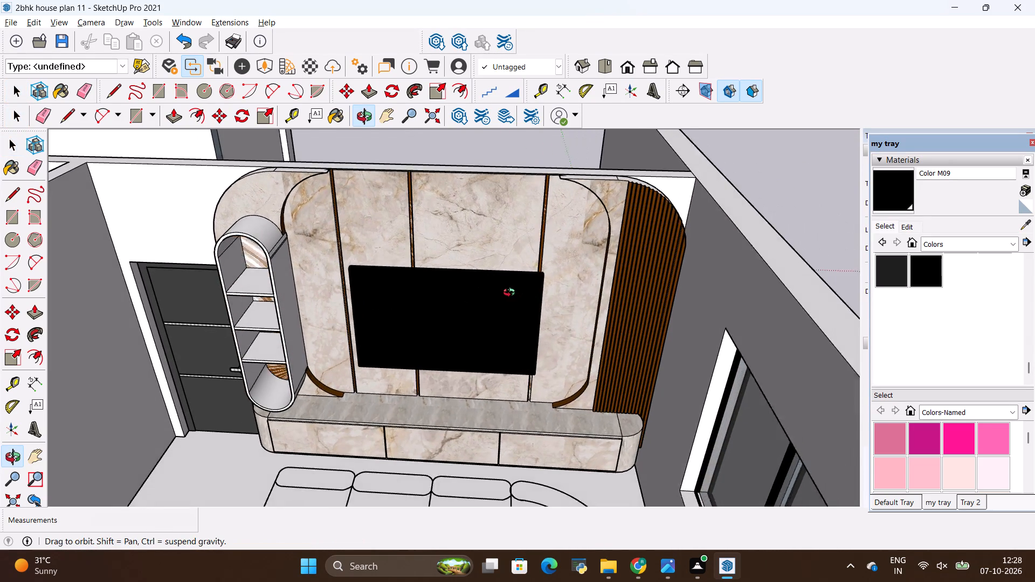
middle_click_drag(512, 294, 556, 276)
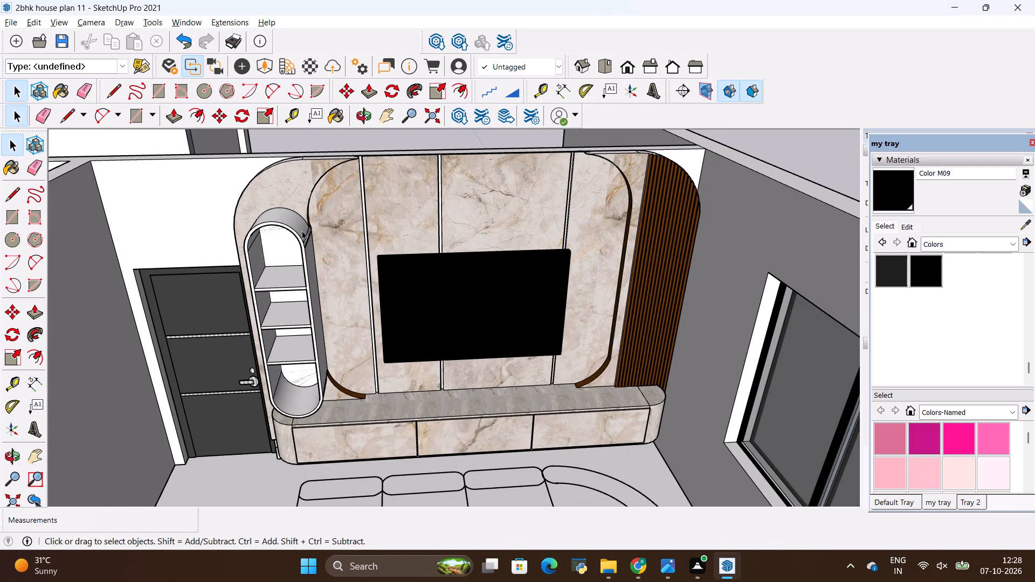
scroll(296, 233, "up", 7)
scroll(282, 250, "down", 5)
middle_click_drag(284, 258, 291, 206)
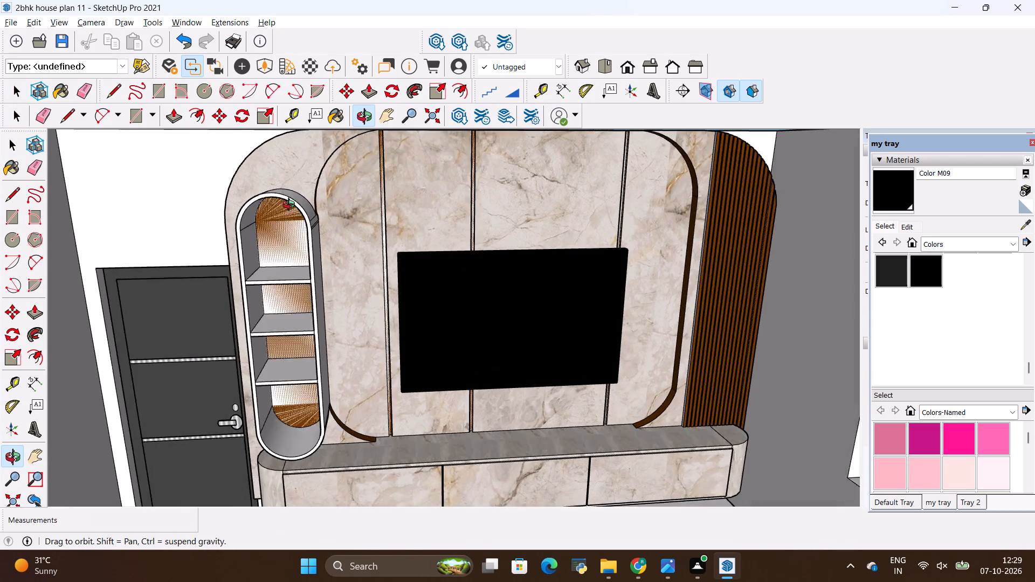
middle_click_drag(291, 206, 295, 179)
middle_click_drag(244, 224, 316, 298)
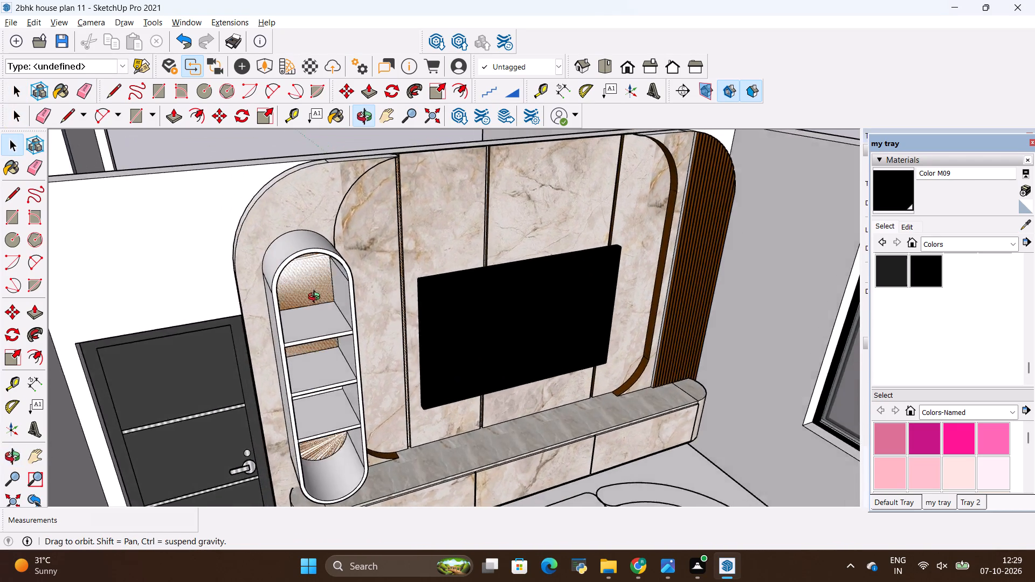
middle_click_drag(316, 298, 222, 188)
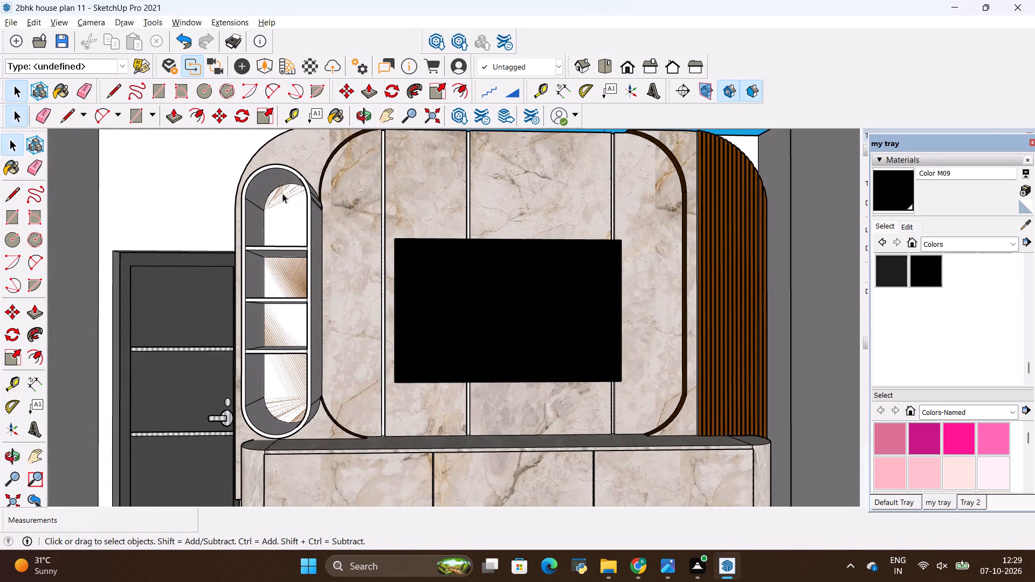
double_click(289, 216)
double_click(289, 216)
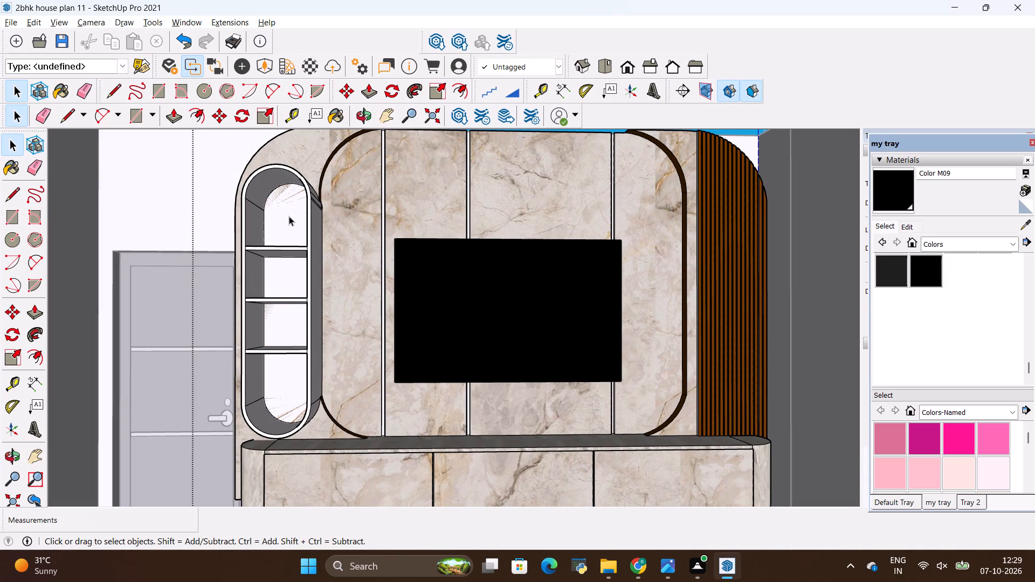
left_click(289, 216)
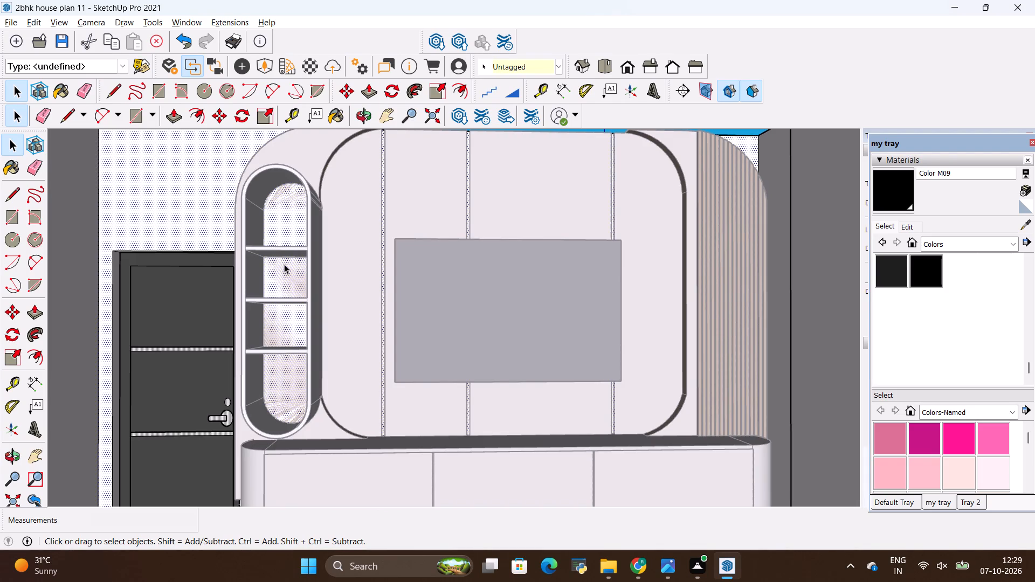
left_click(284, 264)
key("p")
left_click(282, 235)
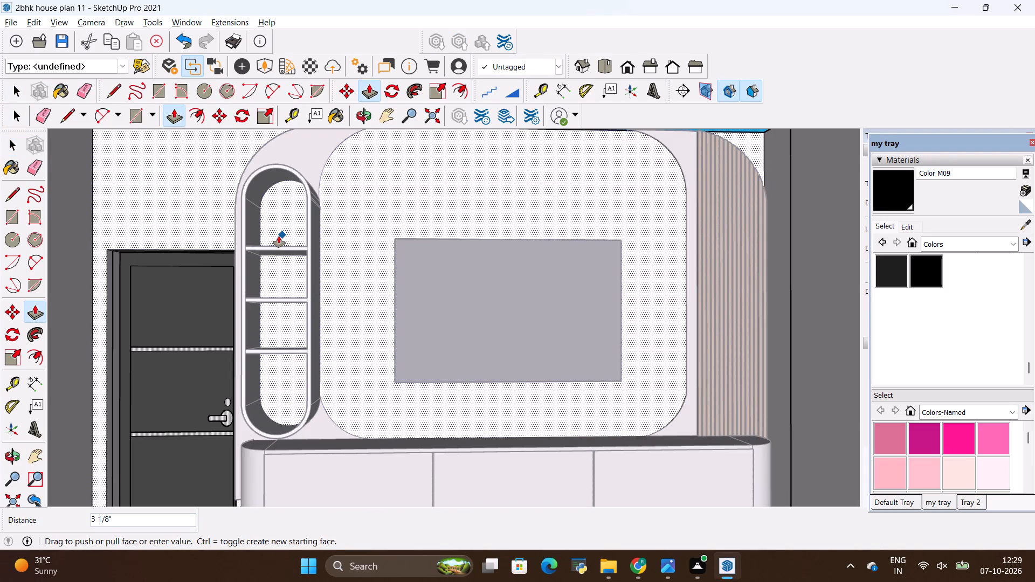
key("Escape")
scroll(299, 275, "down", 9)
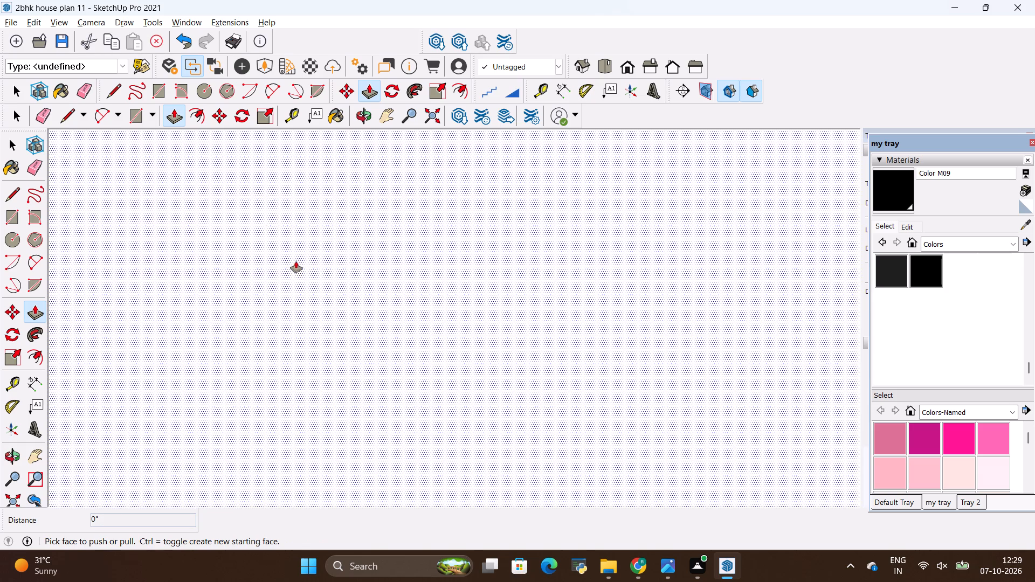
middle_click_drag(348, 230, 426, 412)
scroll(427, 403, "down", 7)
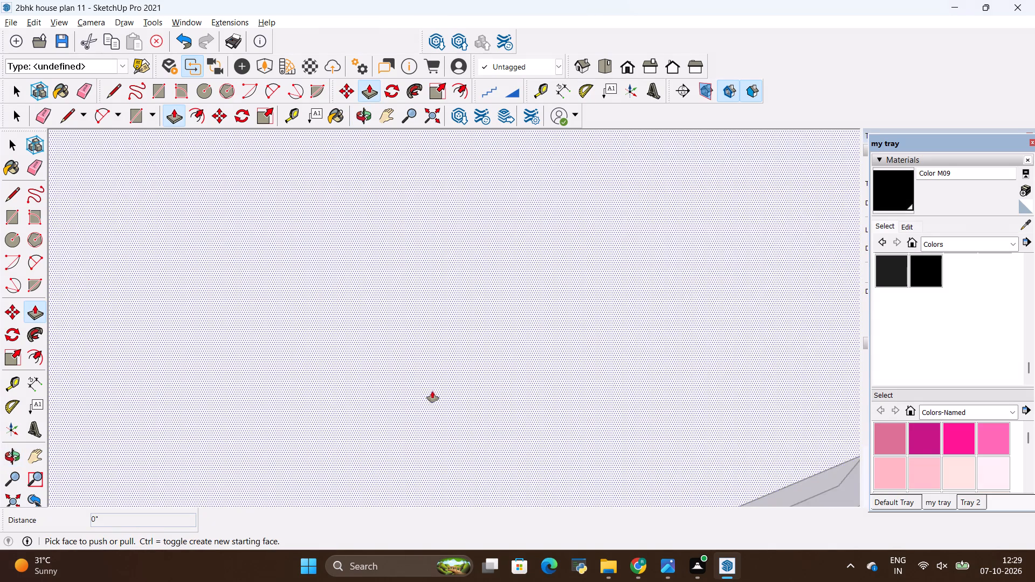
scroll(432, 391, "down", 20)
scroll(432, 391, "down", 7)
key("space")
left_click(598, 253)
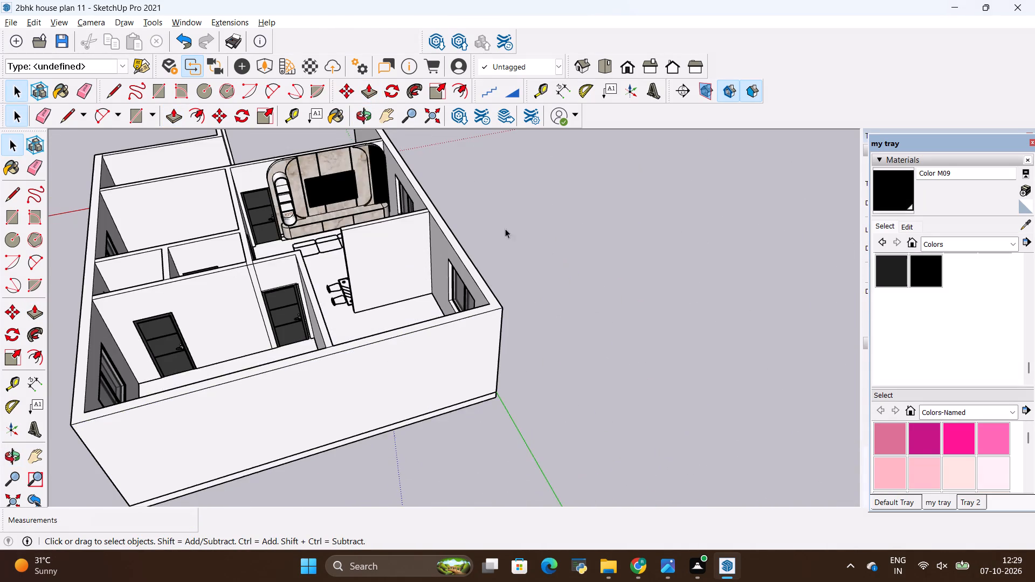
Examine the TV unit in the living room, focusing on how its projecting shelf niche sits against the marble panel.
scroll(361, 179, "up", 8)
middle_click_drag(487, 295, 383, 264)
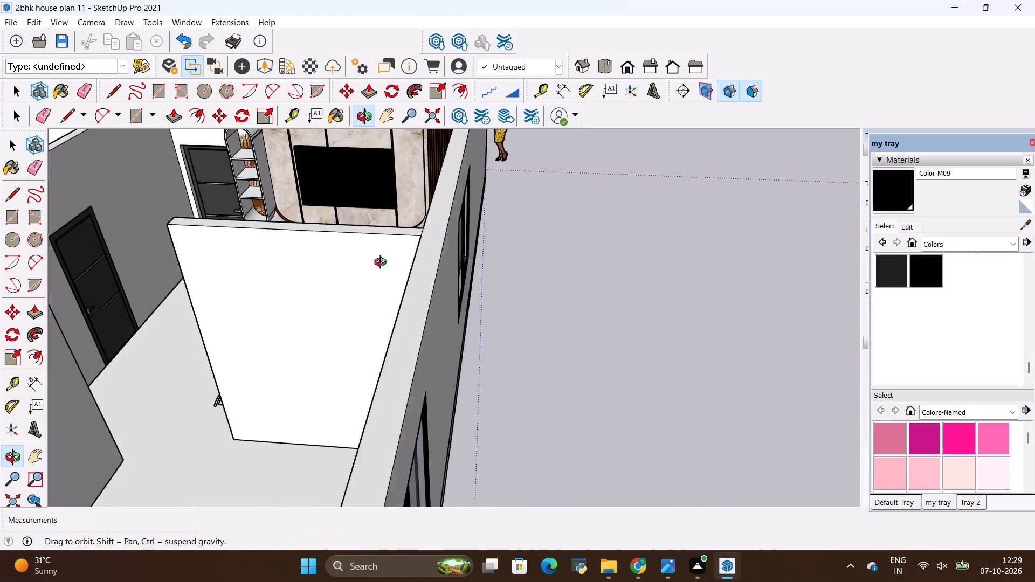
middle_click_drag(383, 264, 462, 274)
scroll(467, 285, "down", 6)
scroll(375, 168, "up", 11)
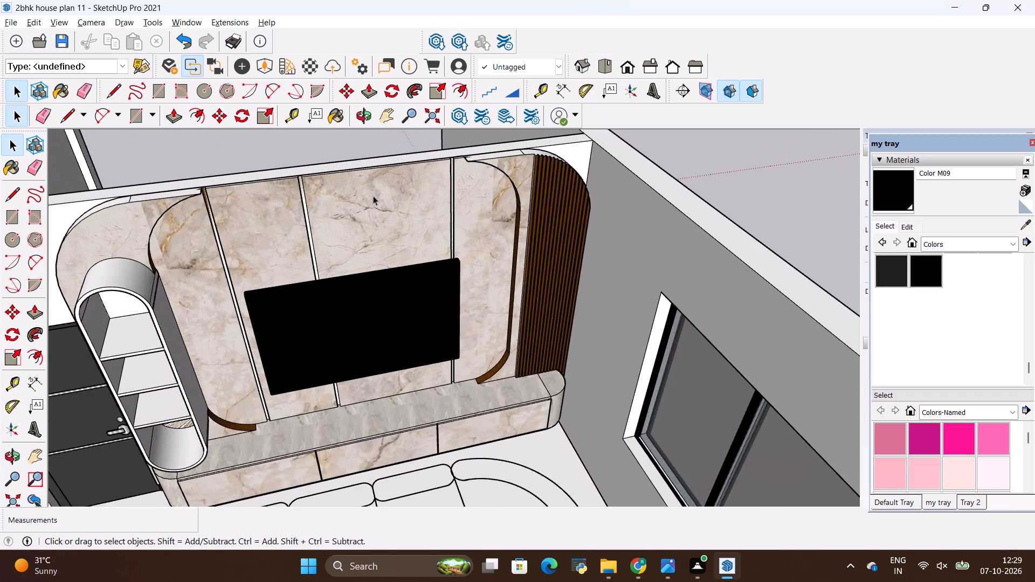
scroll(373, 196, "up", 2)
scroll(460, 246, "down", 6)
middle_click_drag(339, 228, 363, 171)
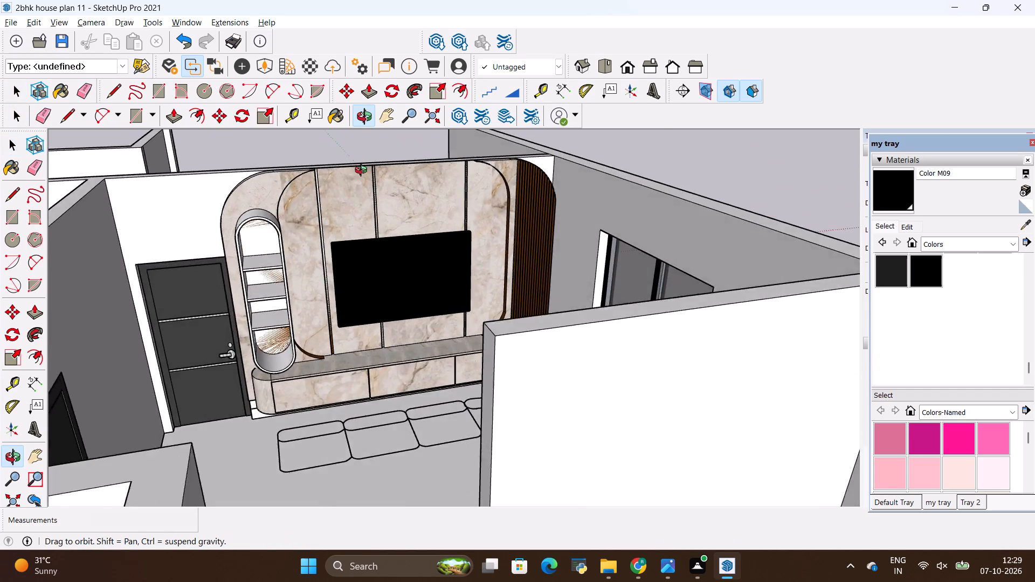
middle_click_drag(363, 171, 416, 234)
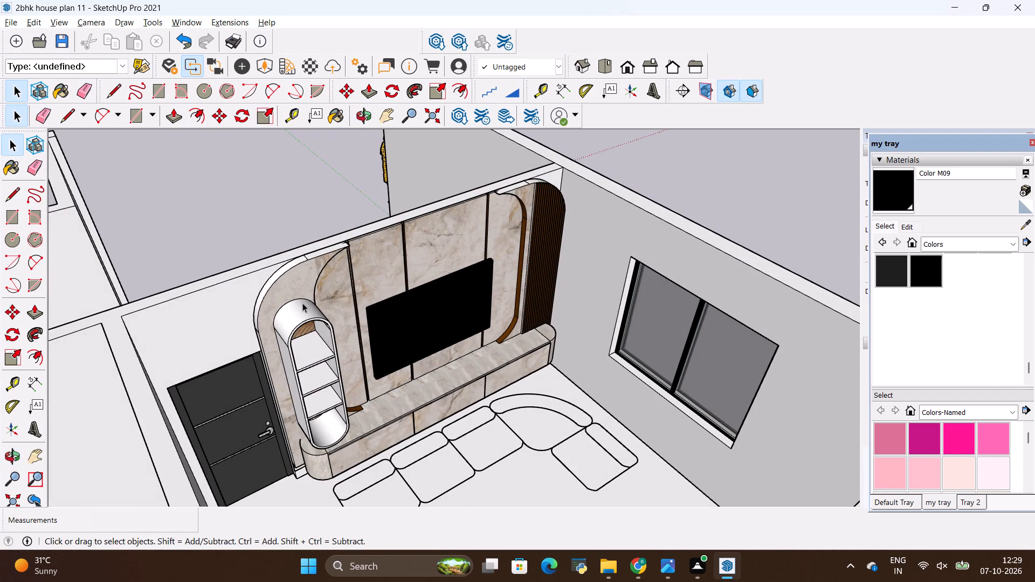
Open the TV unit group for editing and check the shelf niche's finish against the reference photo.
double_click(302, 304)
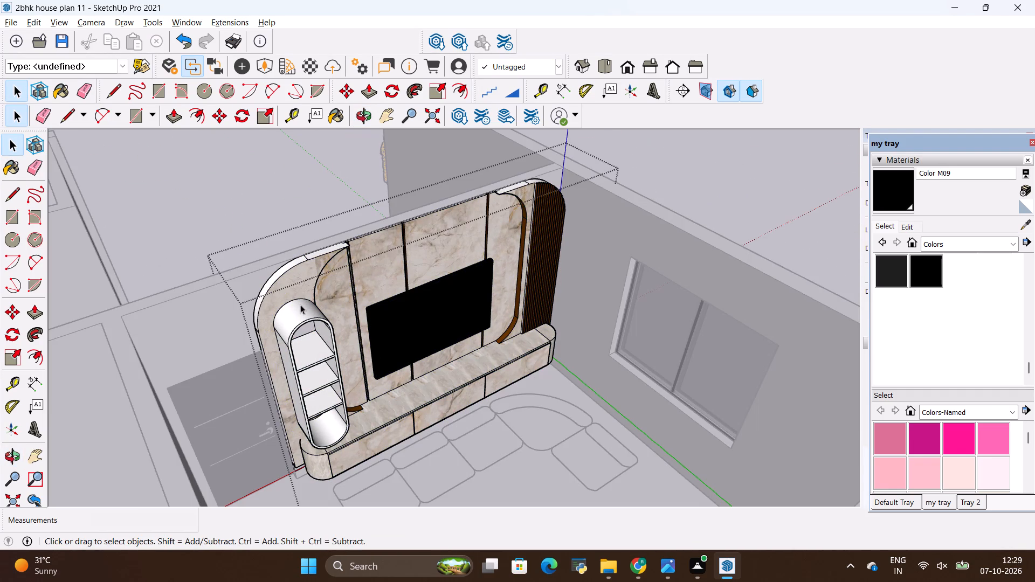
key("alt+Tab")
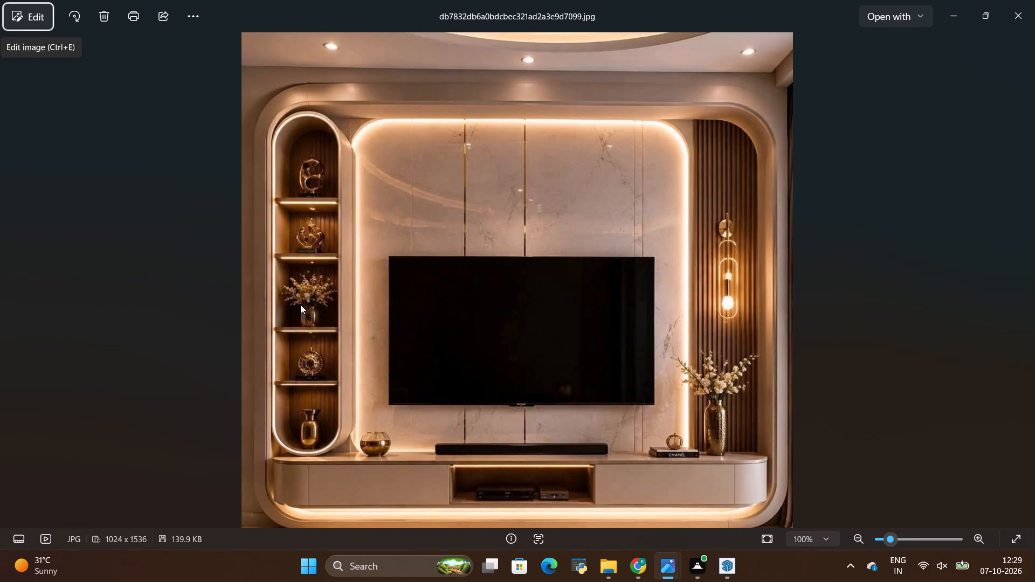
key("alt+Tab")
scroll(295, 281, "up", 3)
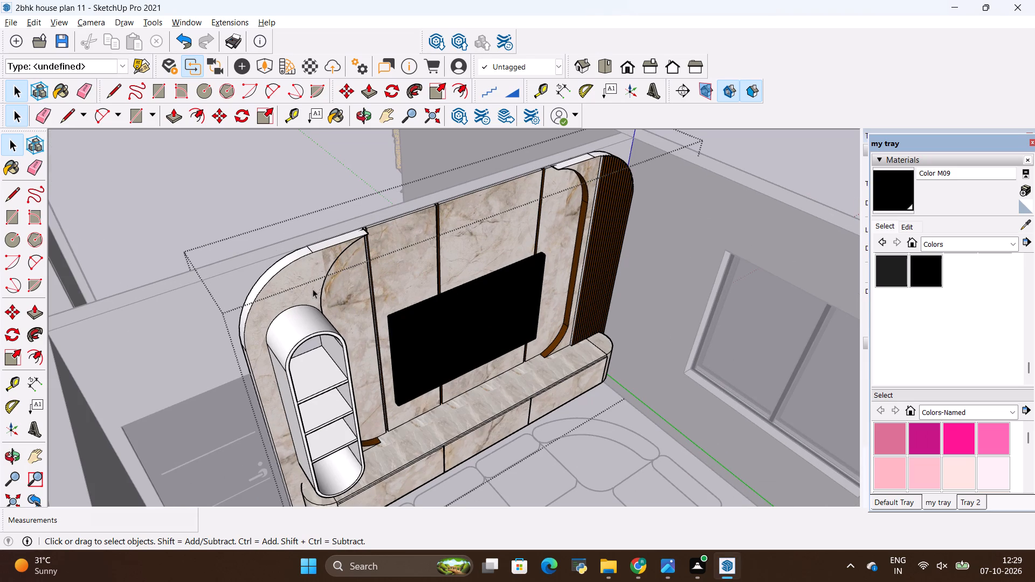
scroll(305, 268, "down", 3)
middle_click_drag(366, 309, 287, 289)
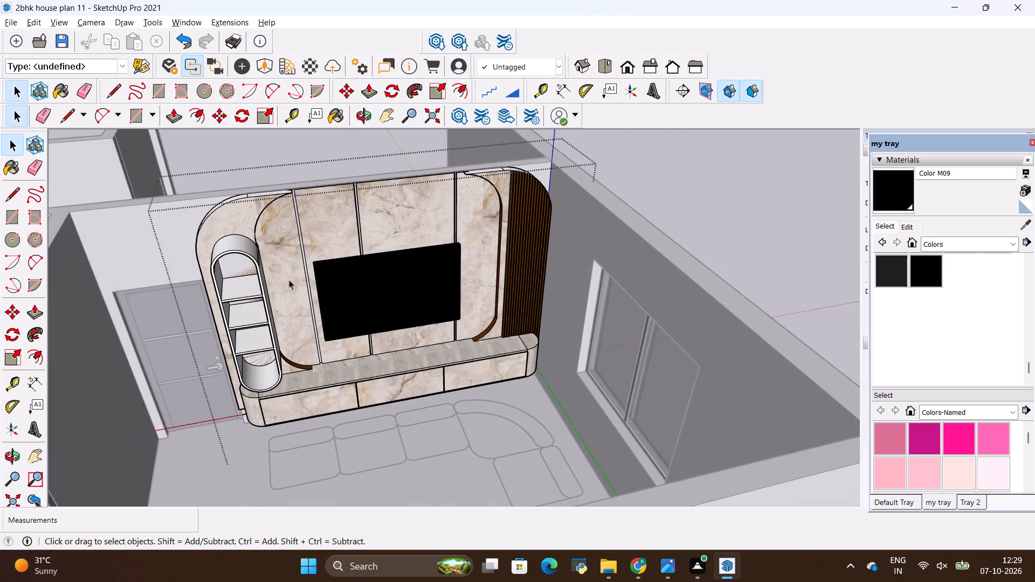
scroll(293, 225, "up", 3)
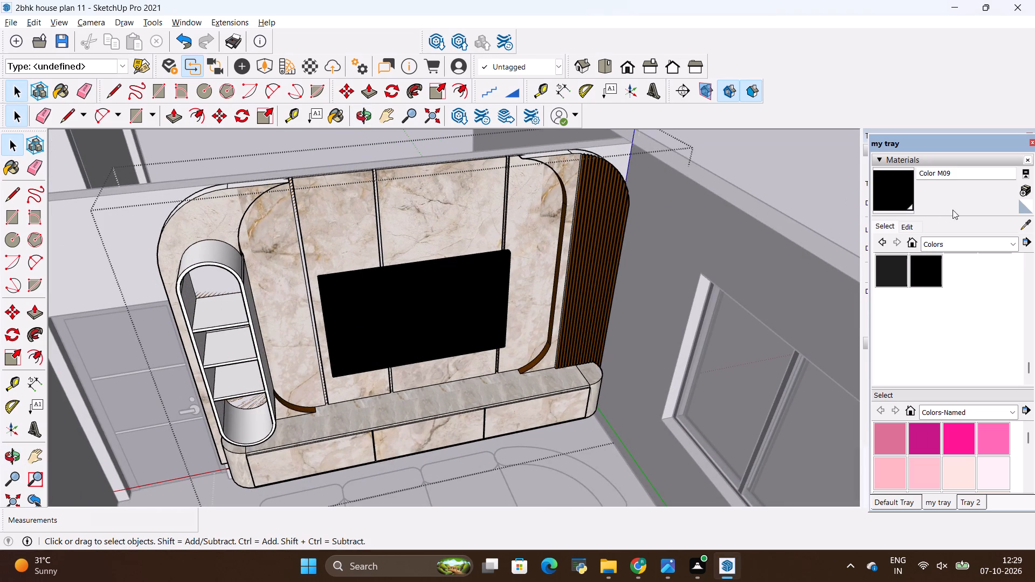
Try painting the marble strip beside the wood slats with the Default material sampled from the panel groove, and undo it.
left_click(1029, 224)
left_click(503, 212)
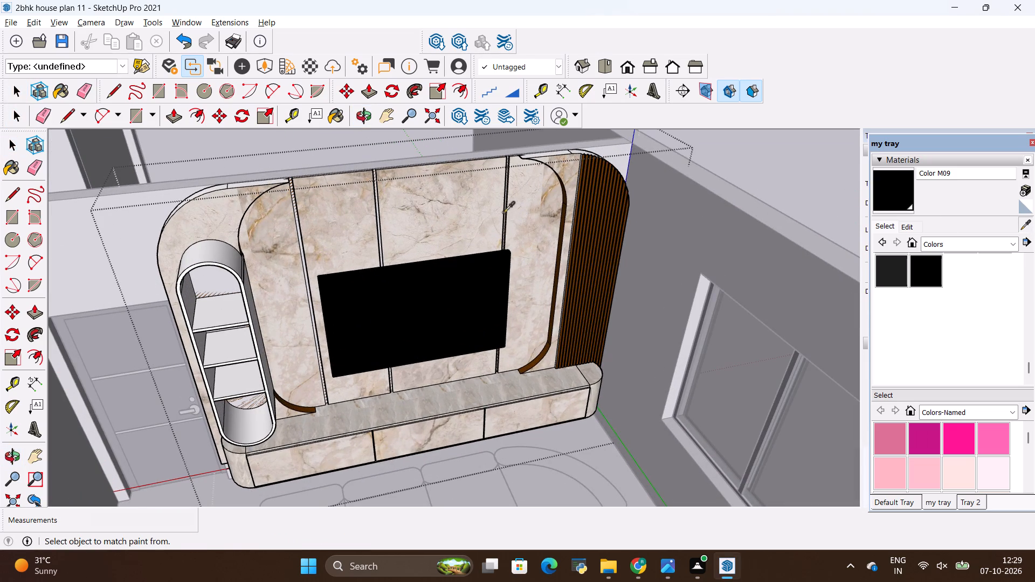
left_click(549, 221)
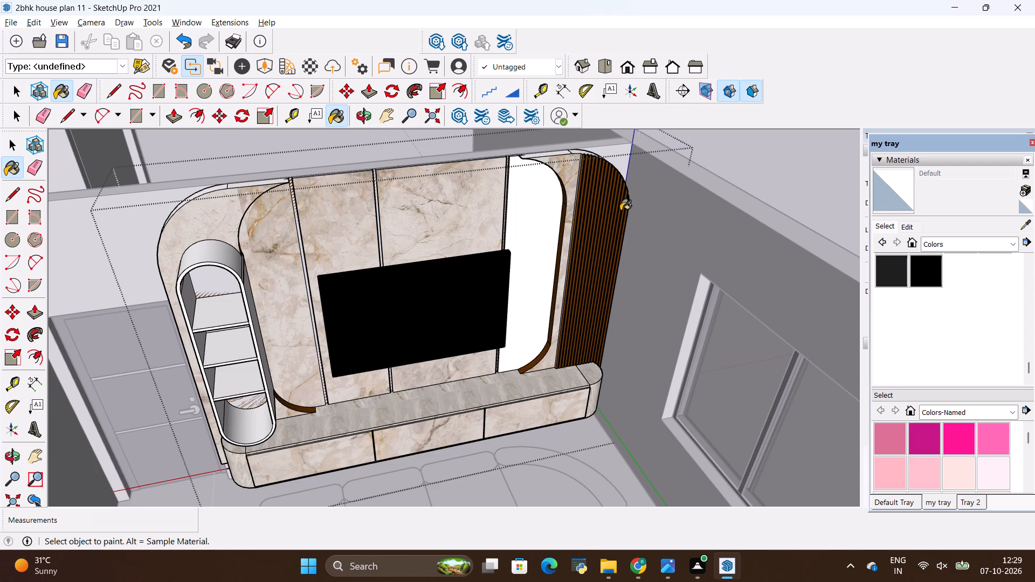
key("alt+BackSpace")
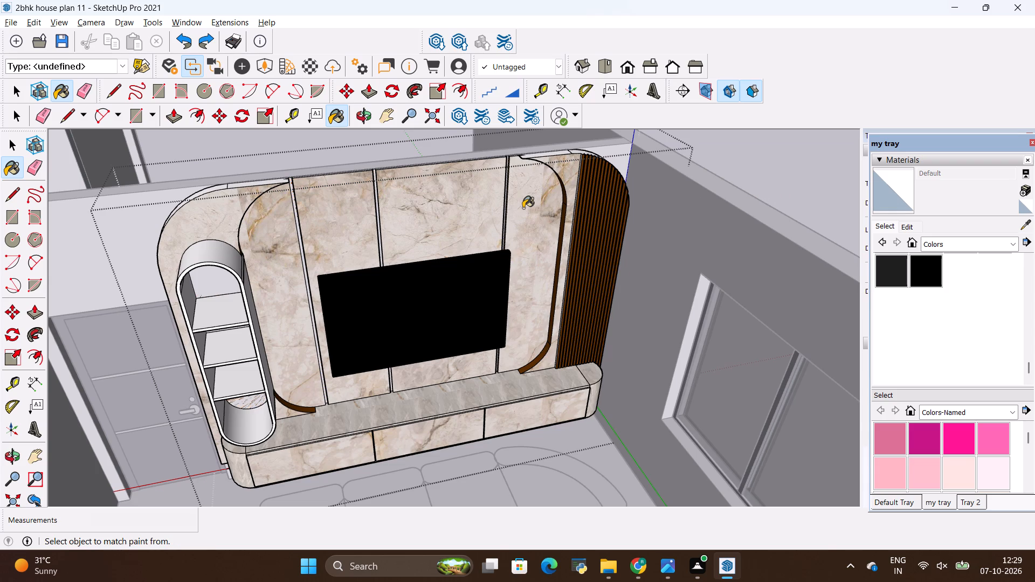
Sample the marble Material2 from the TV back panel and paint the shelf niche's outer arched top and both outer sides.
left_click(1026, 222)
left_click(468, 233)
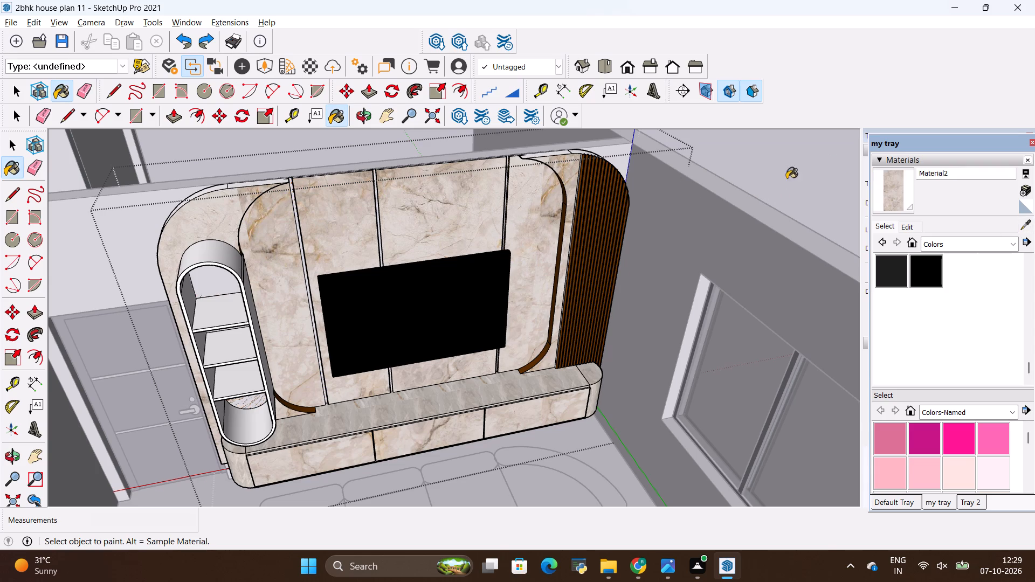
left_click(891, 189)
left_click(215, 251)
scroll(222, 260, "up", 8)
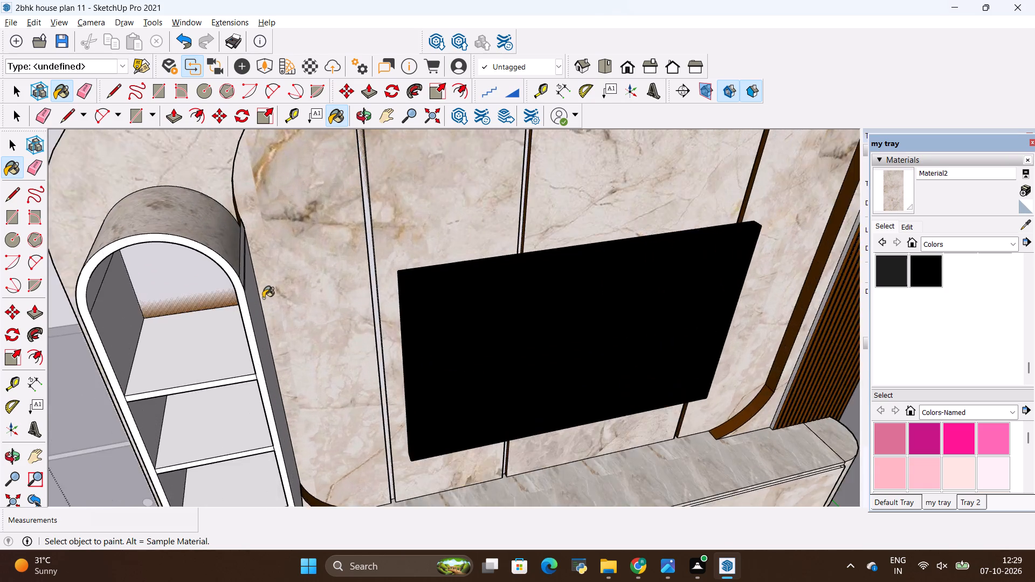
scroll(263, 298, "up", 8)
left_click(250, 299)
left_click(209, 228)
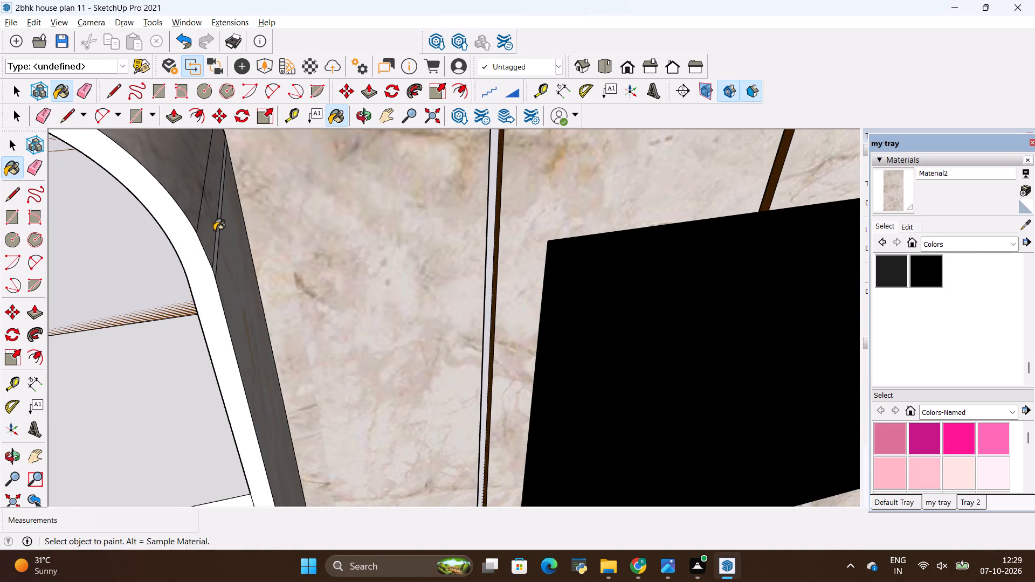
left_click(216, 233)
scroll(512, 228, "down", 11)
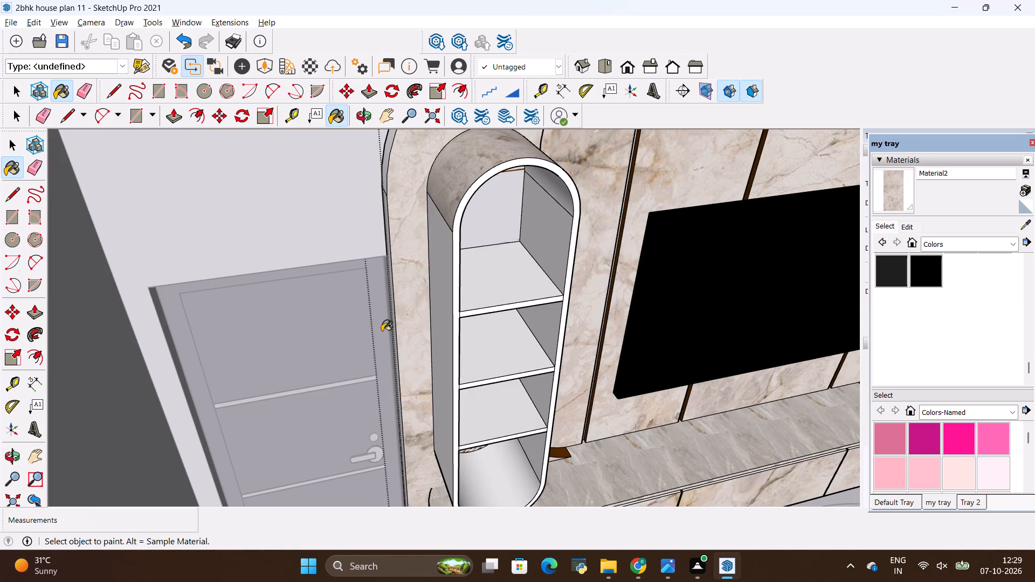
left_click(439, 297)
scroll(442, 278, "down", 4)
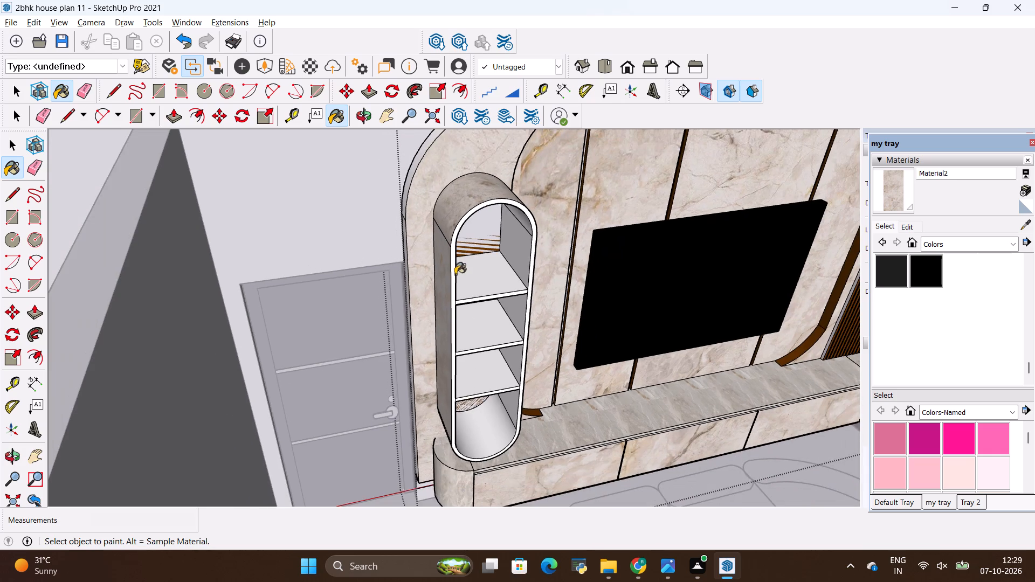
Inspect the shelf niche's outer faces and back panel from several angles, comparing them with the reference photo.
middle_click_drag(467, 308, 470, 263)
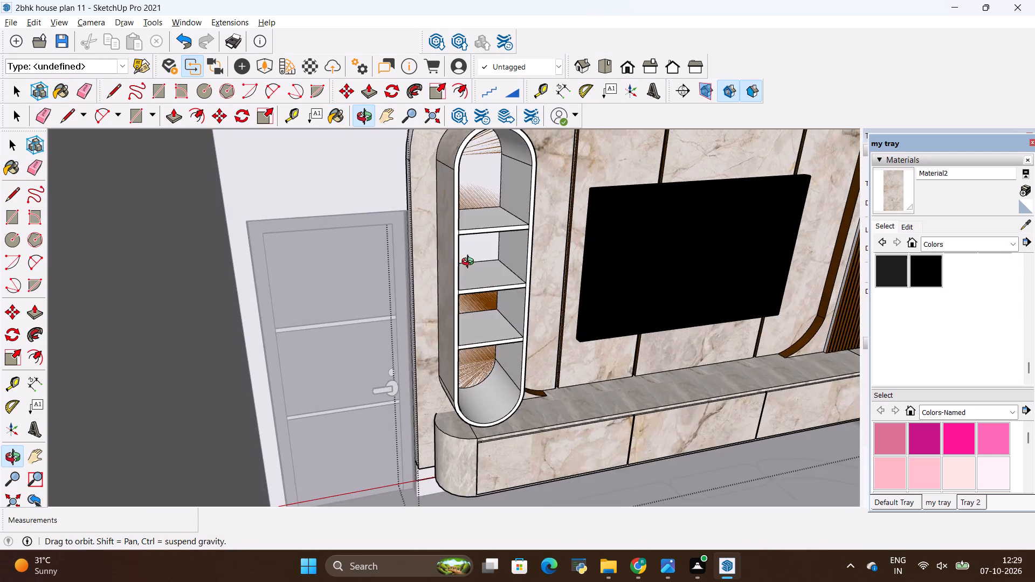
middle_click_drag(470, 263, 389, 280)
scroll(468, 272, "down", 4)
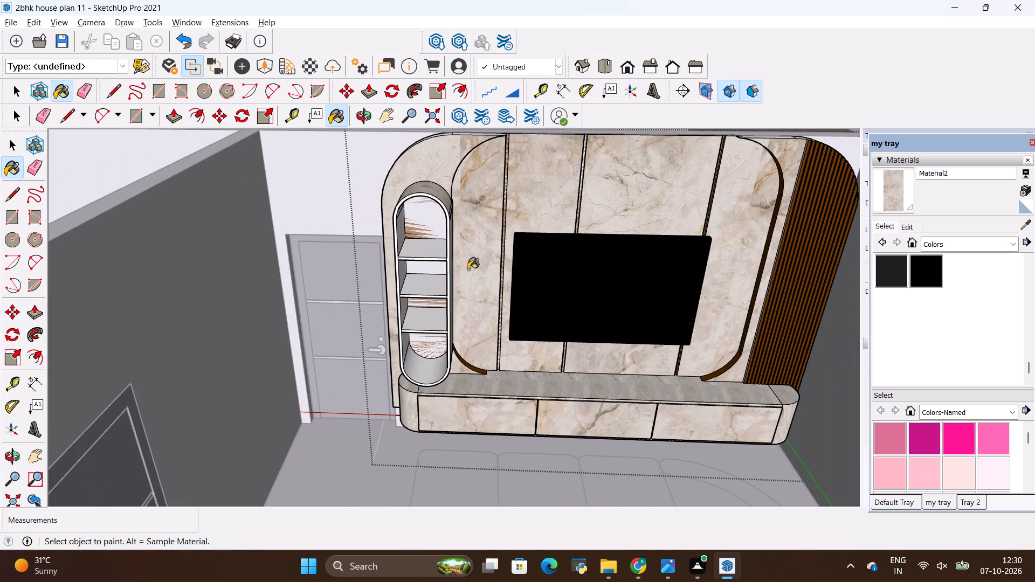
key("alt+Tab")
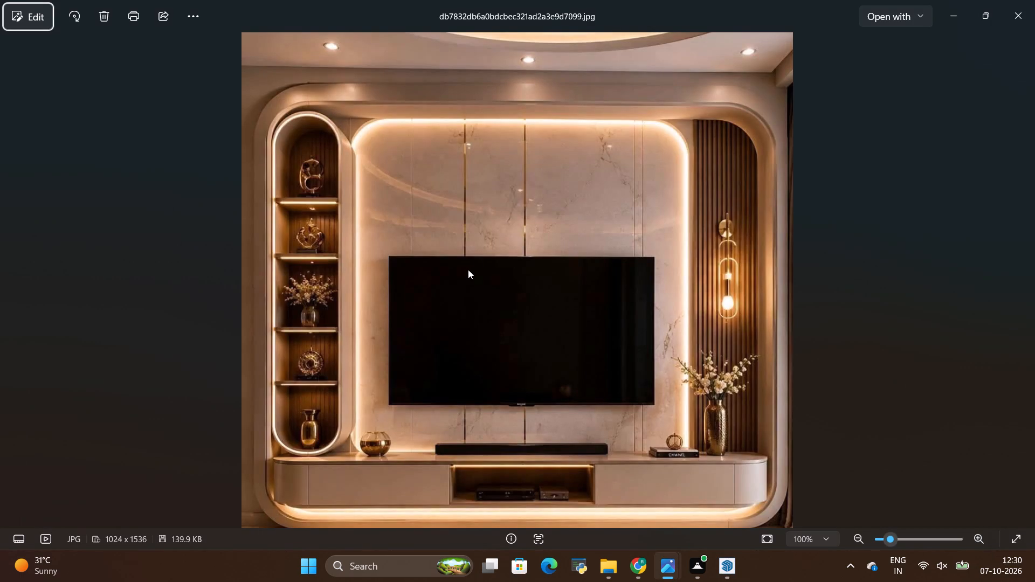
key("alt+Tab")
scroll(437, 239, "up", 6)
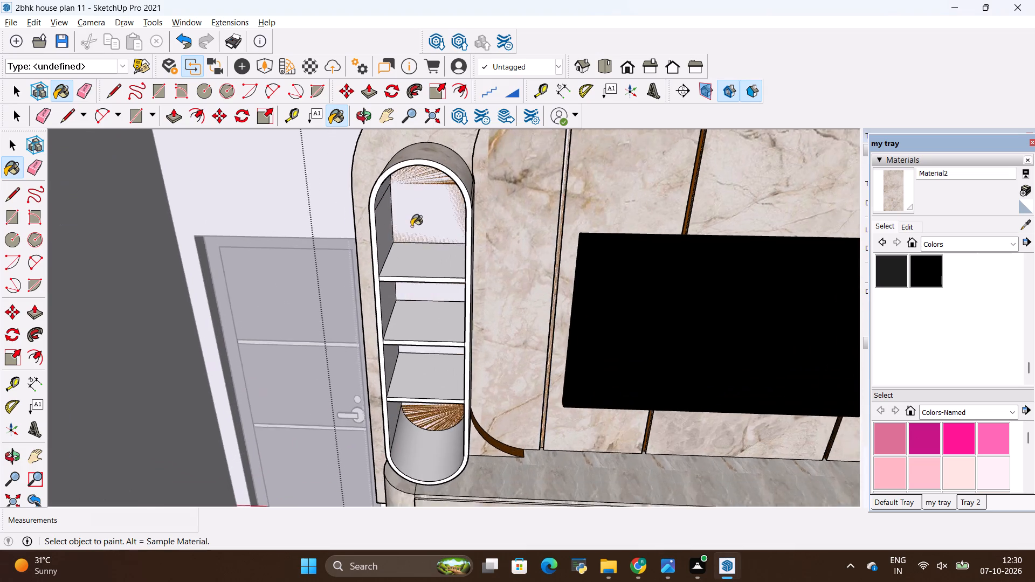
middle_click_drag(506, 299, 521, 238)
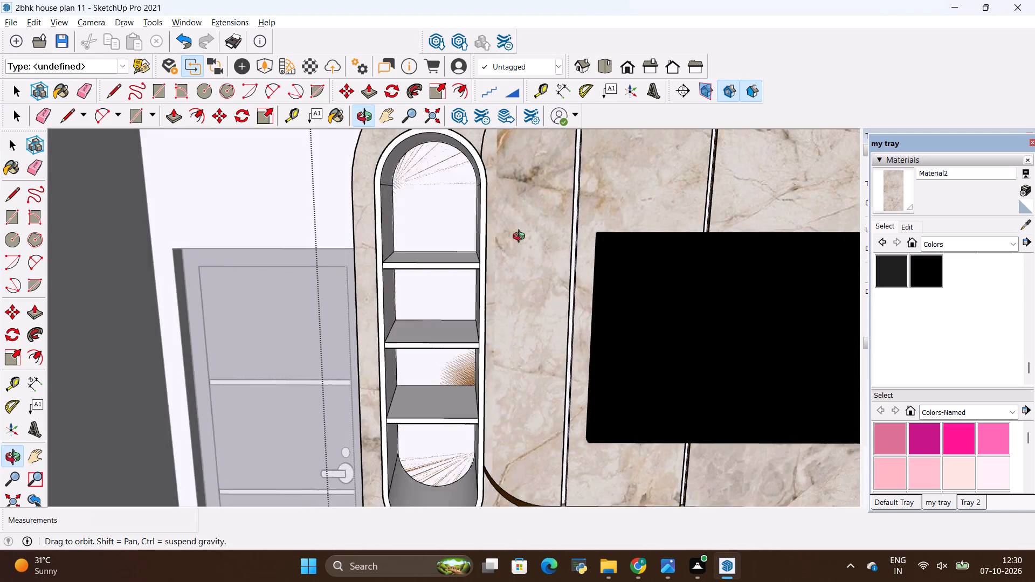
middle_click_drag(521, 238, 555, 264)
scroll(588, 237, "down", 15)
scroll(677, 194, "up", 5)
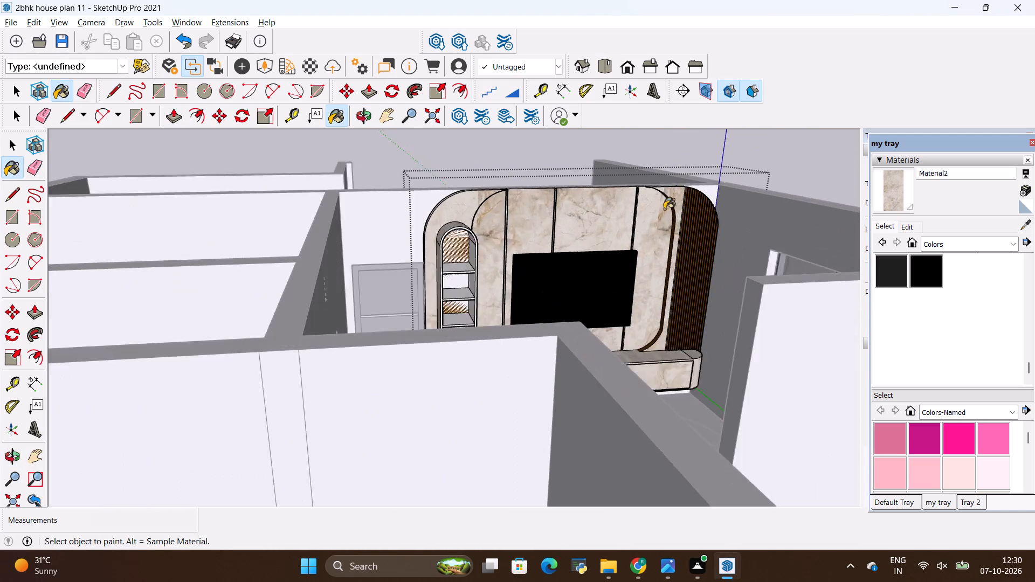
scroll(664, 209, "up", 4)
scroll(519, 279, "up", 1)
scroll(506, 289, "down", 3)
middle_click_drag(513, 309, 493, 252)
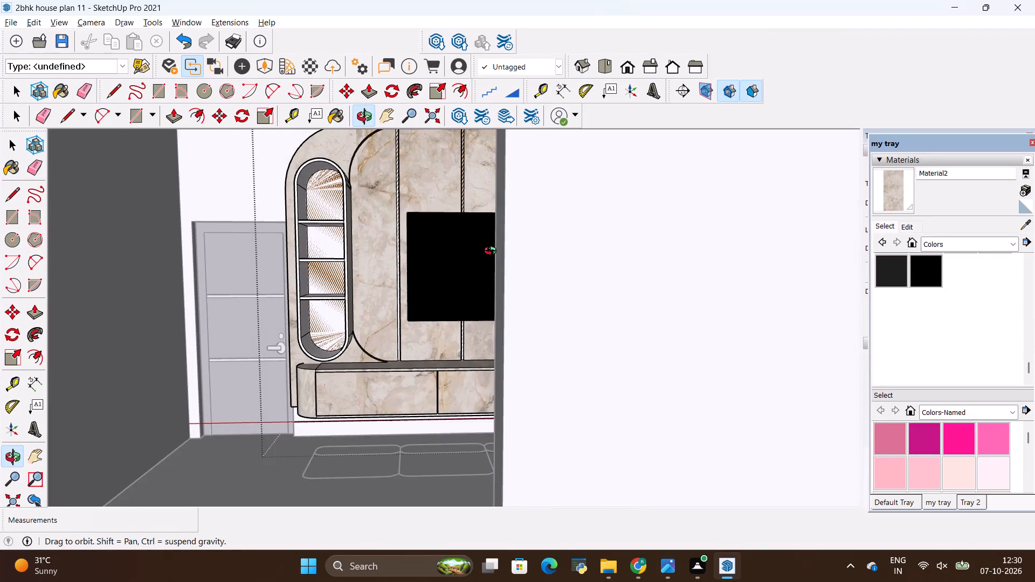
Finish painting the shelf niche and close the TV unit group, returning to the whole house model.
middle_click_drag(493, 252, 521, 315)
scroll(446, 254, "down", 2)
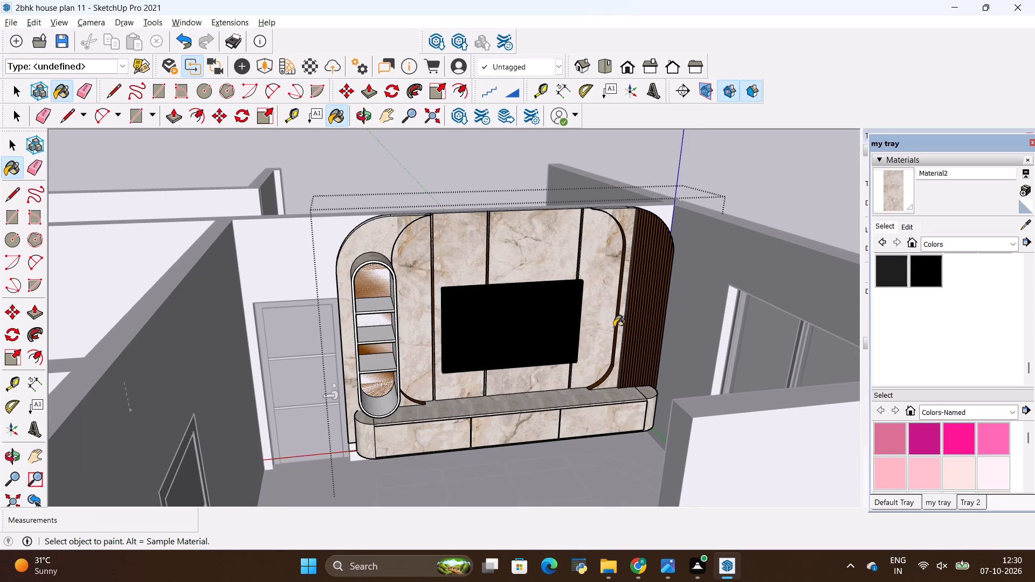
key("space")
left_click(275, 285)
Select the complete TV unit group on the living room wall.
scroll(290, 286, "down", 5)
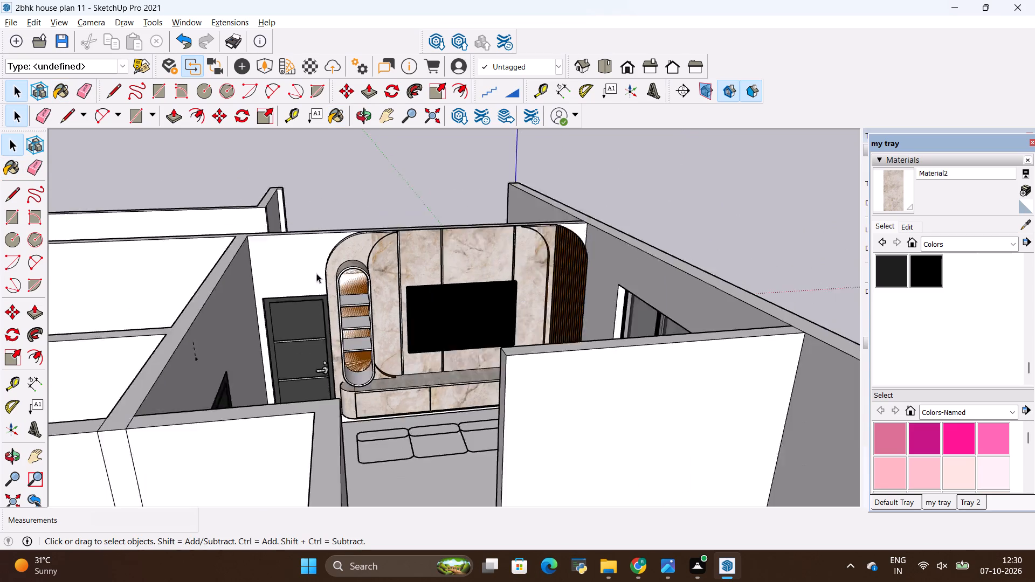
scroll(484, 288, "up", 9)
scroll(488, 290, "down", 4)
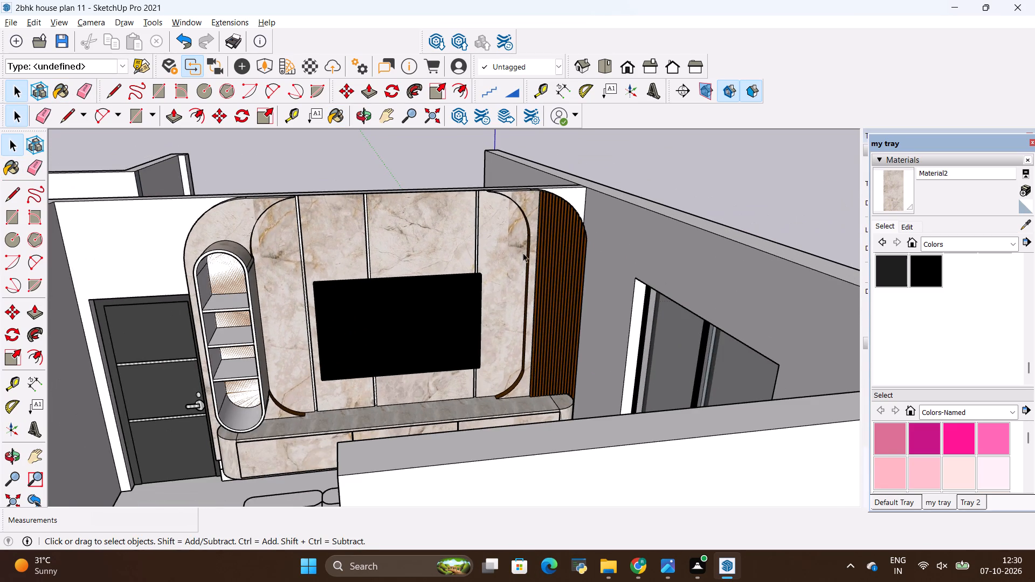
scroll(523, 252, "down", 4)
middle_click_drag(524, 257, 480, 270)
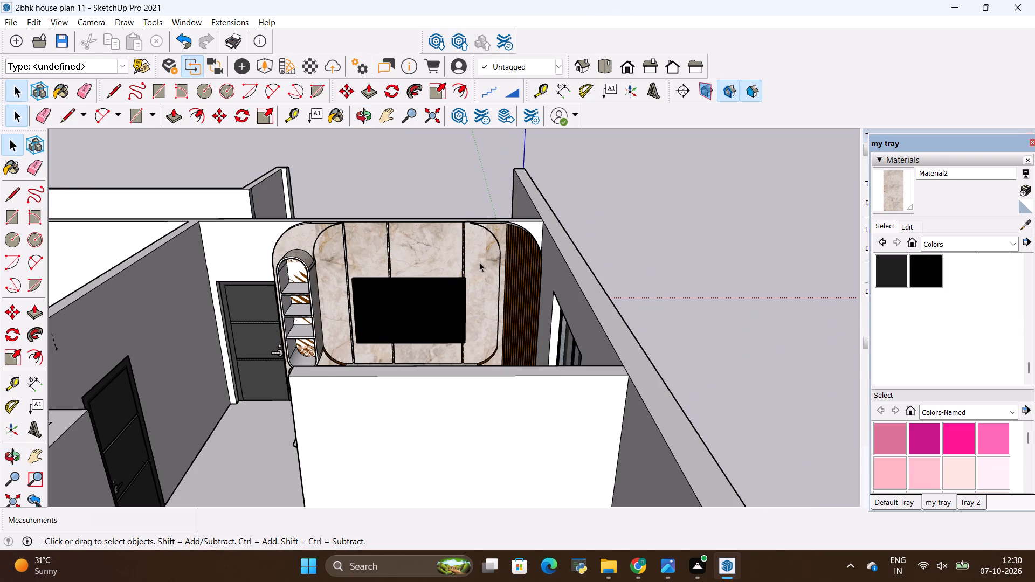
left_click(479, 264)
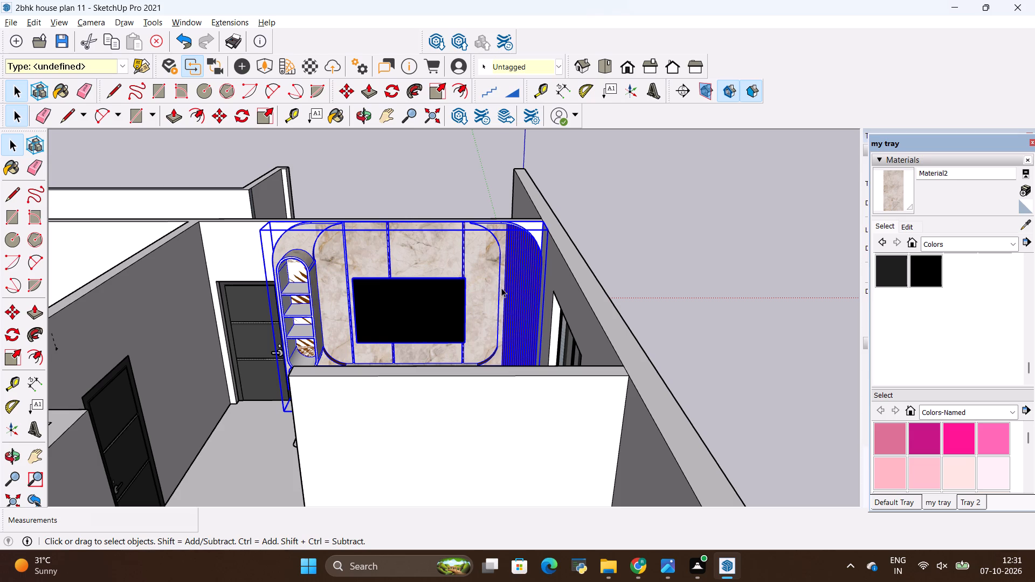
left_click(501, 288)
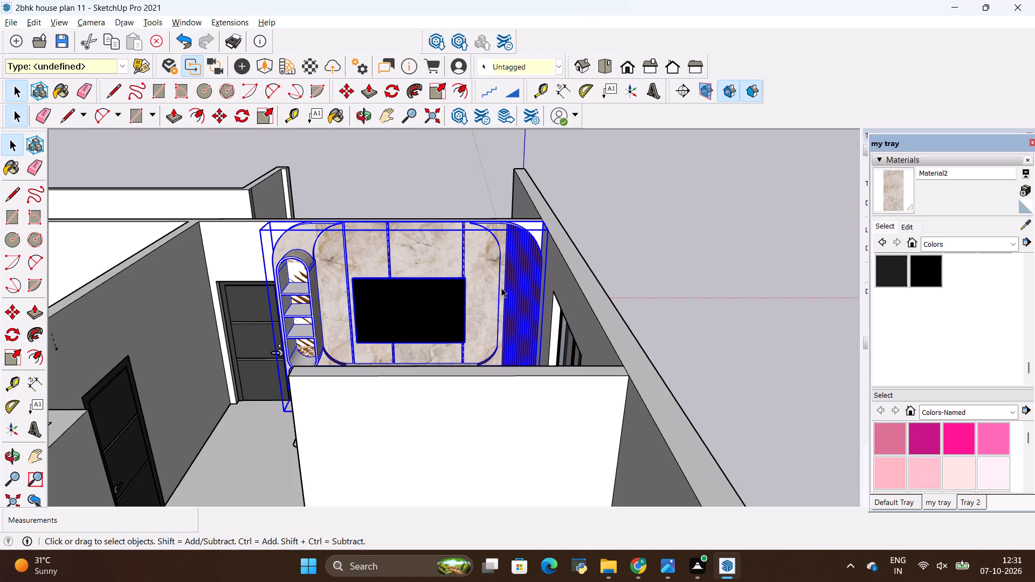
left_click(501, 288)
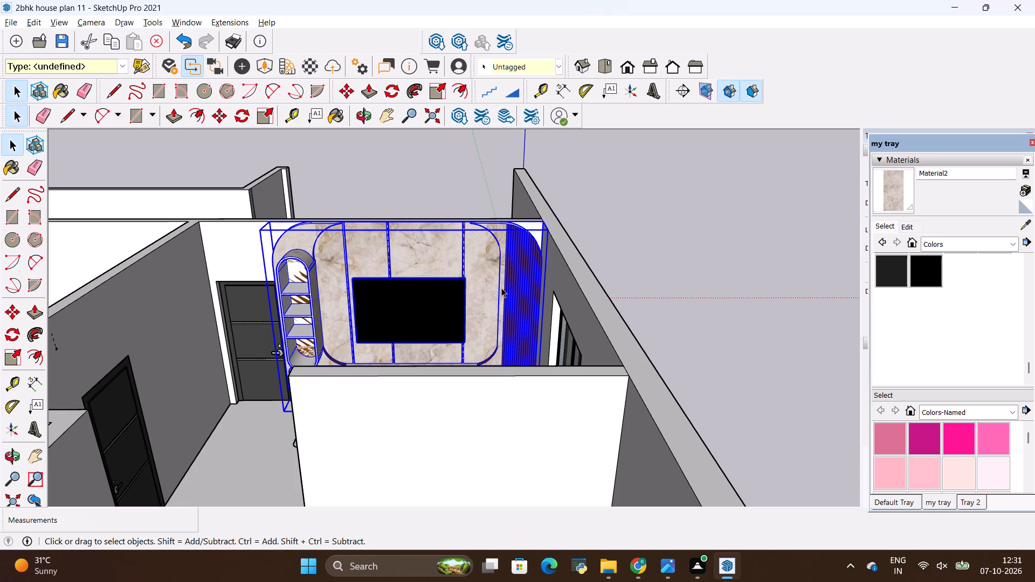
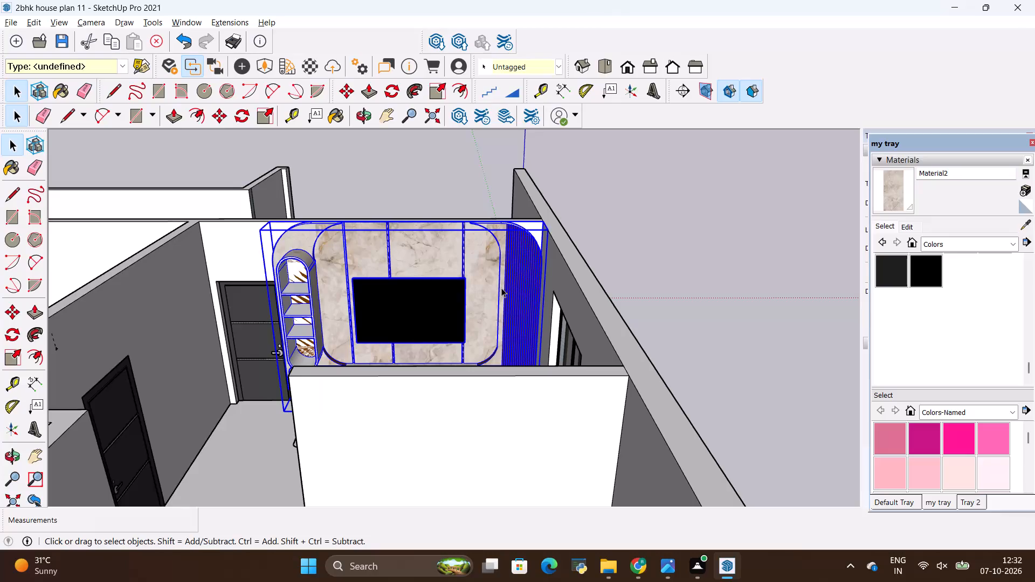
Open the TV wall unit group for editing, with its marble panels, arched shelf niche and slatted wood panel.
left_click_drag(501, 288, 506, 288)
left_click_drag(506, 288, 507, 288)
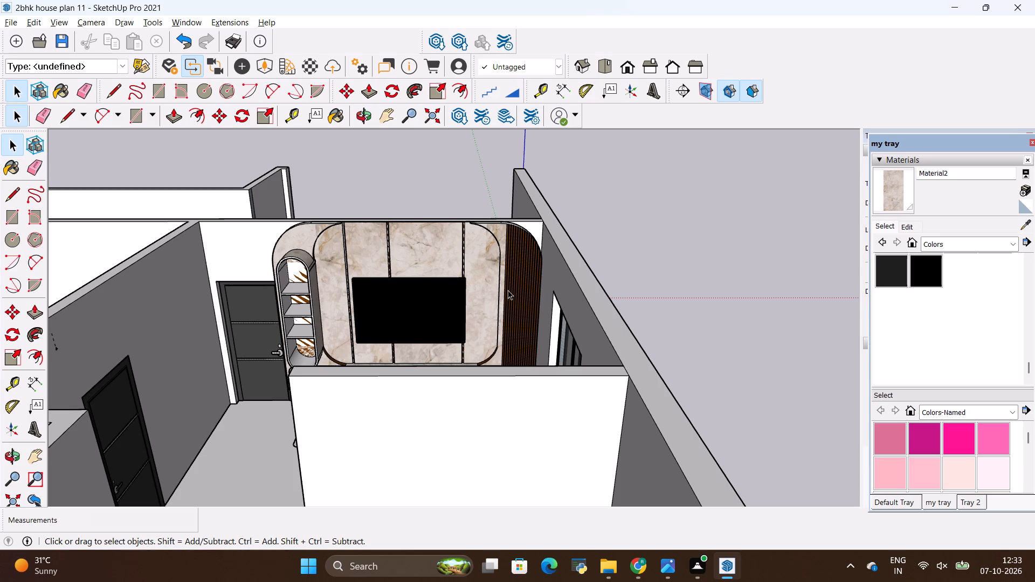
double_click(508, 290)
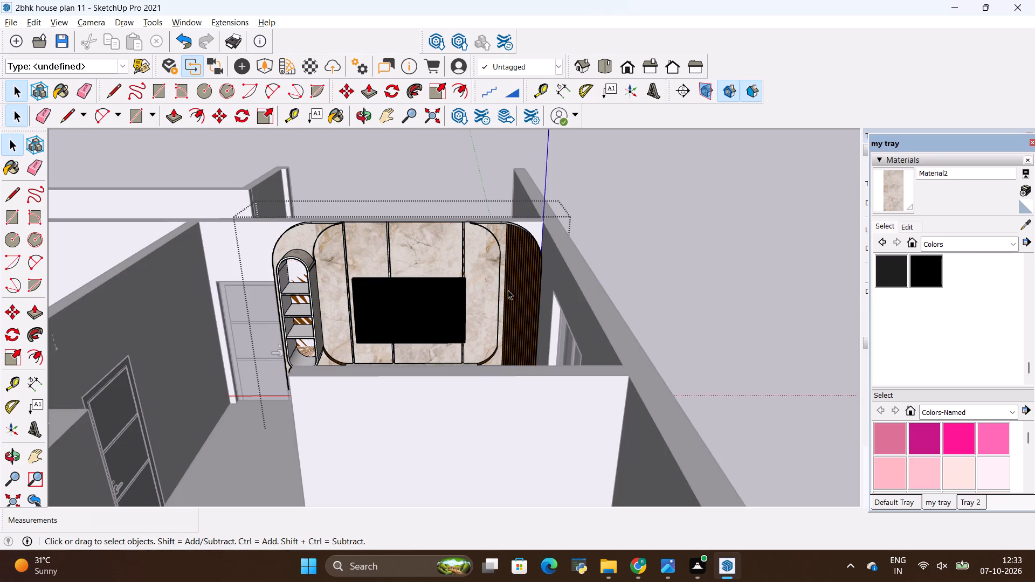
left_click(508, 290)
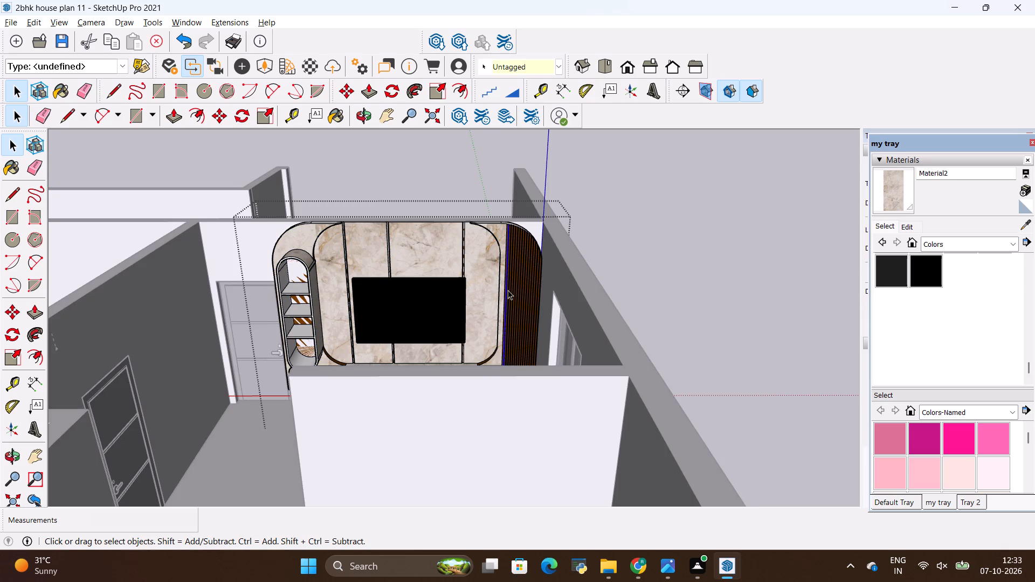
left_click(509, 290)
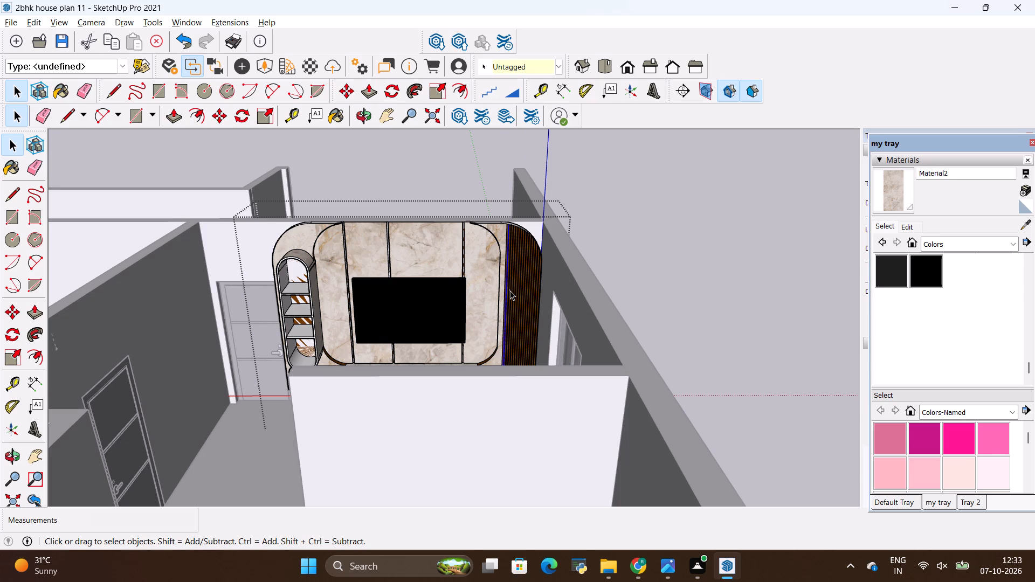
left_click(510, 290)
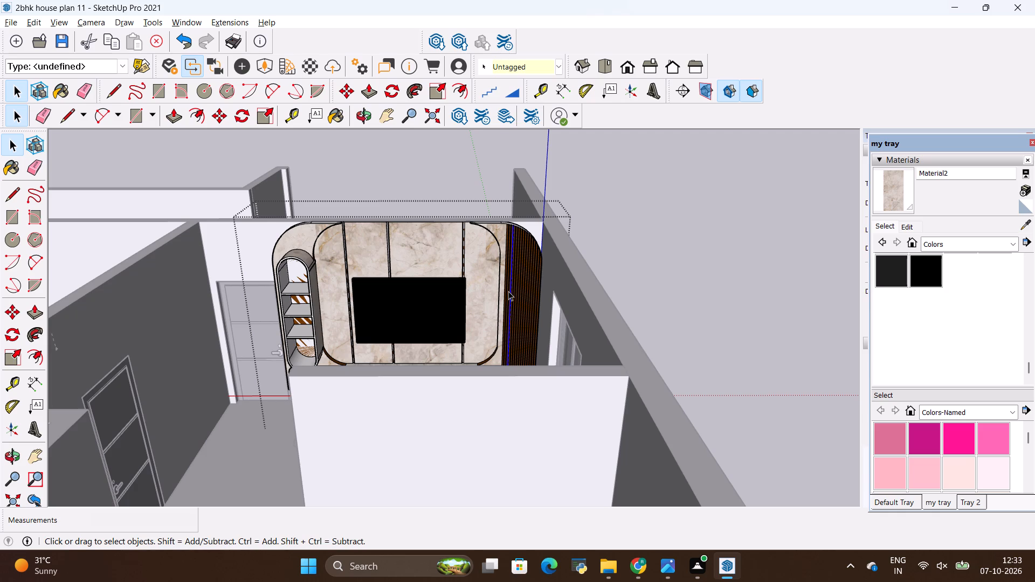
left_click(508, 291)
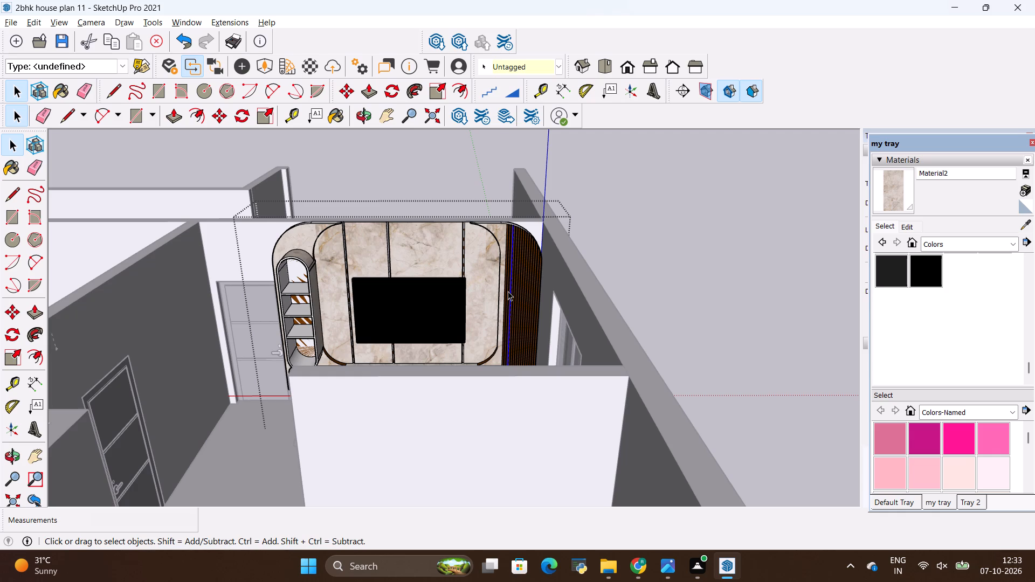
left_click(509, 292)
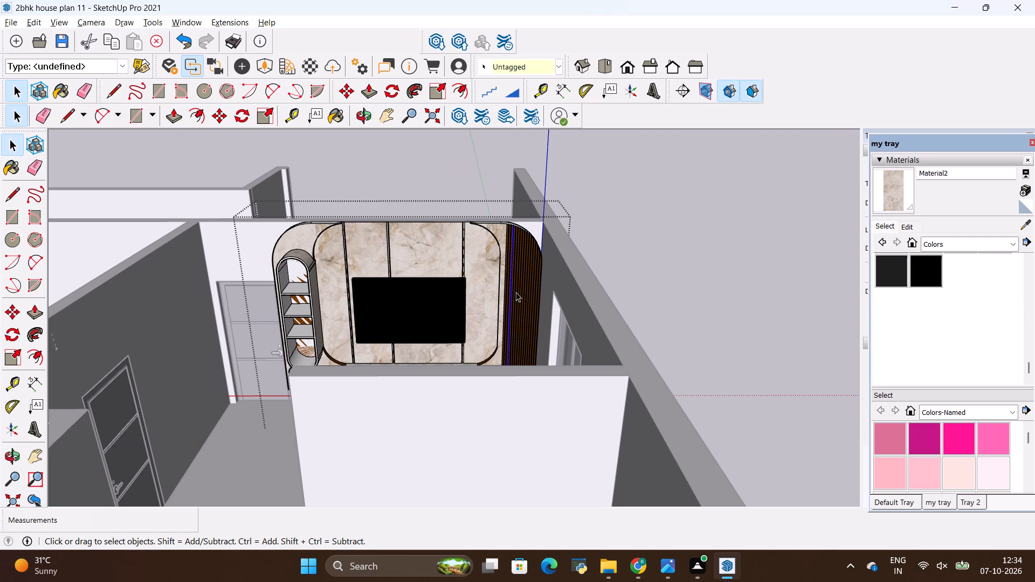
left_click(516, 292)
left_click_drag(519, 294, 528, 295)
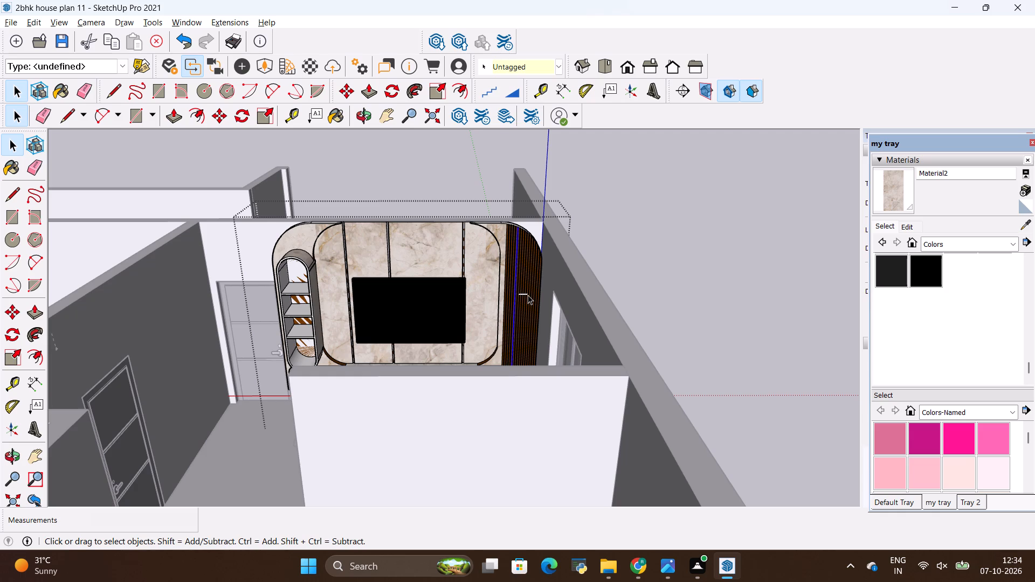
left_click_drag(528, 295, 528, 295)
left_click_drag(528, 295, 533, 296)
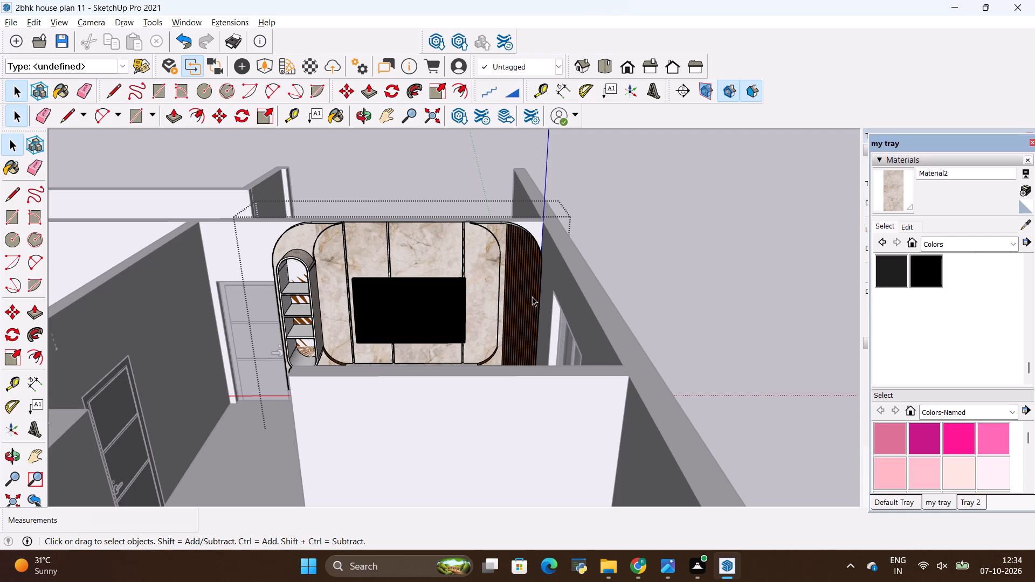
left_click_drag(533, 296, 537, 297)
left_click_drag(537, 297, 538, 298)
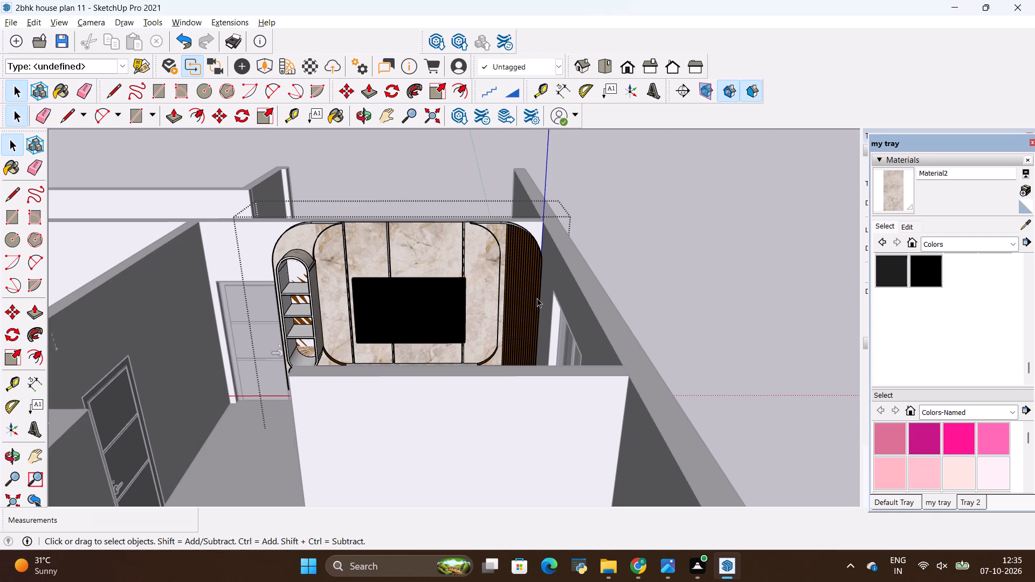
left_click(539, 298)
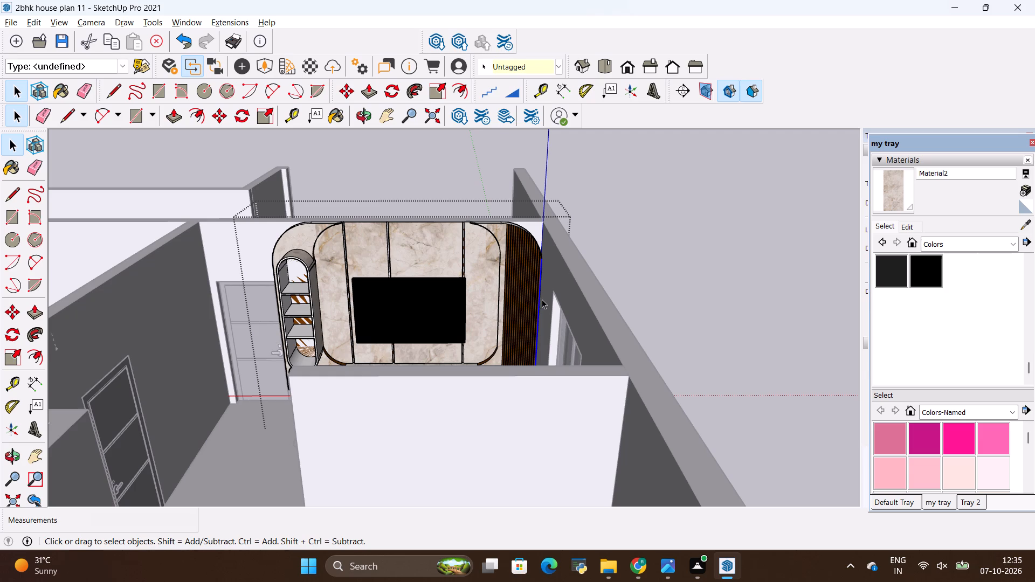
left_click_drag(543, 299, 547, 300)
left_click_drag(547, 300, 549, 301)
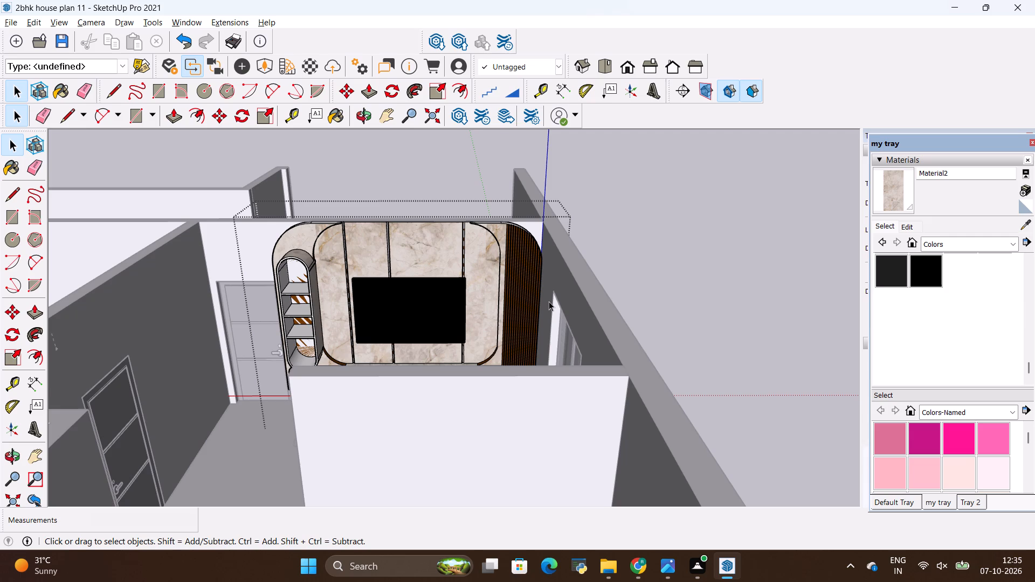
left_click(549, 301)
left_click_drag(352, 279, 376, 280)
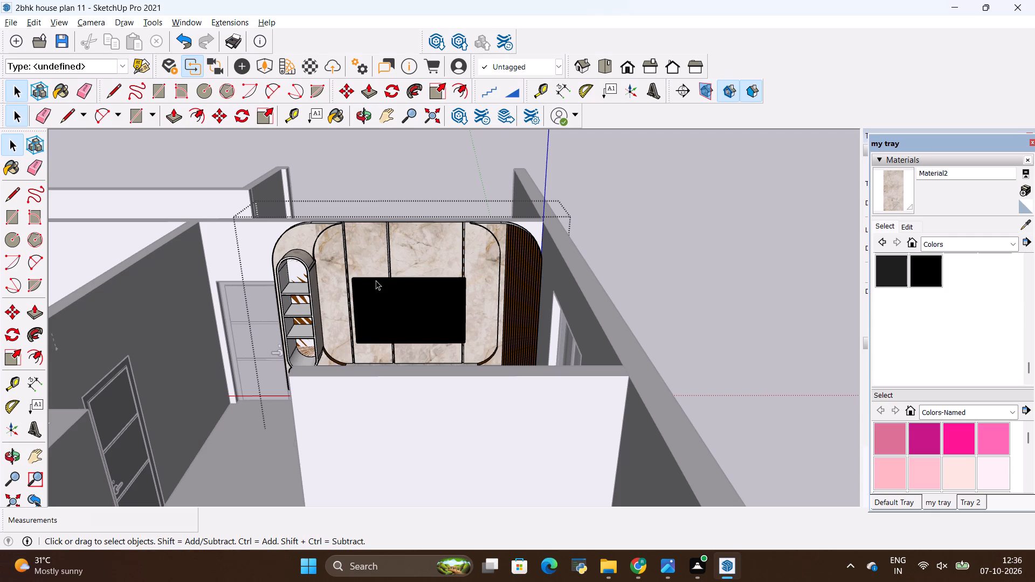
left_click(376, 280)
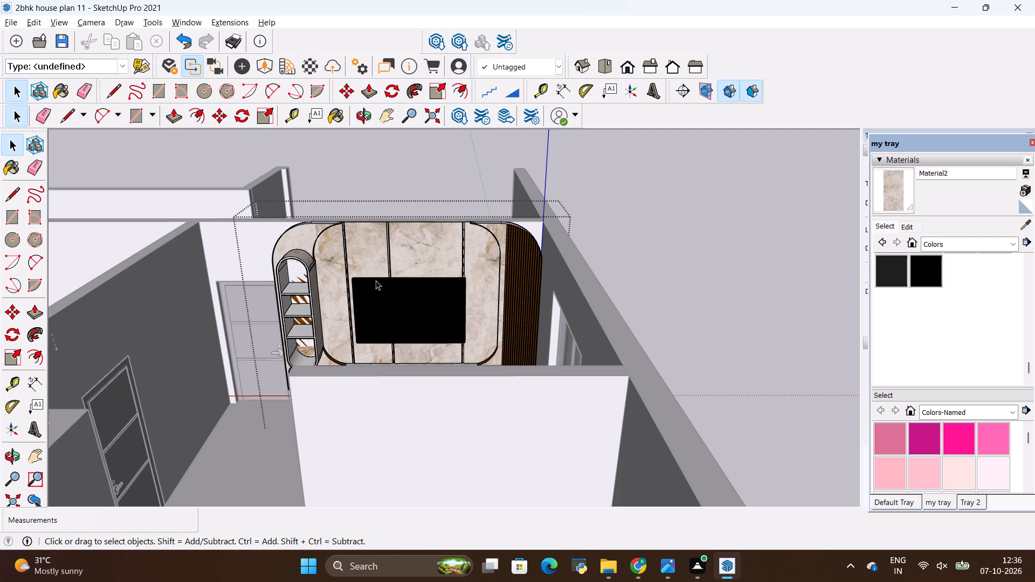
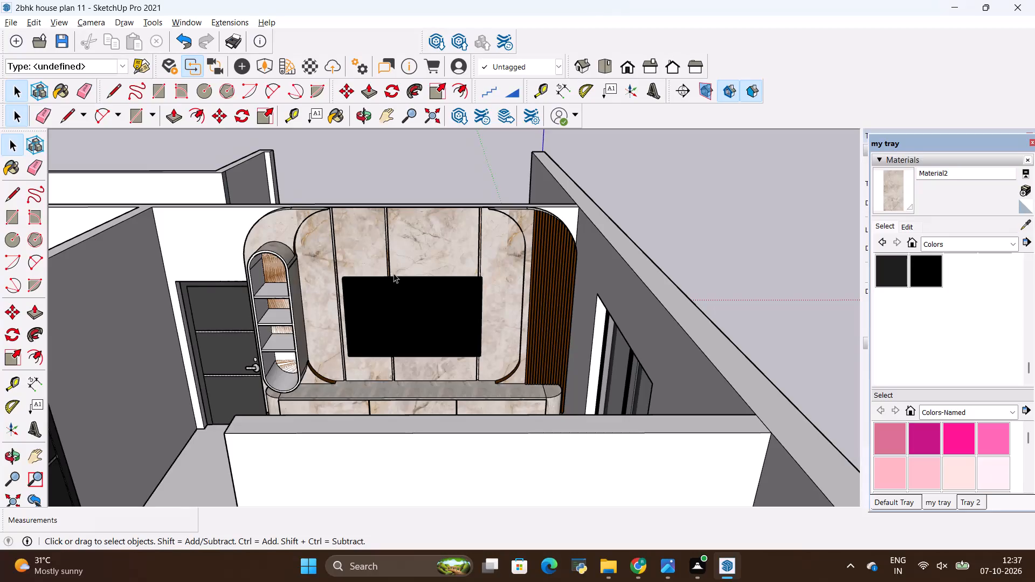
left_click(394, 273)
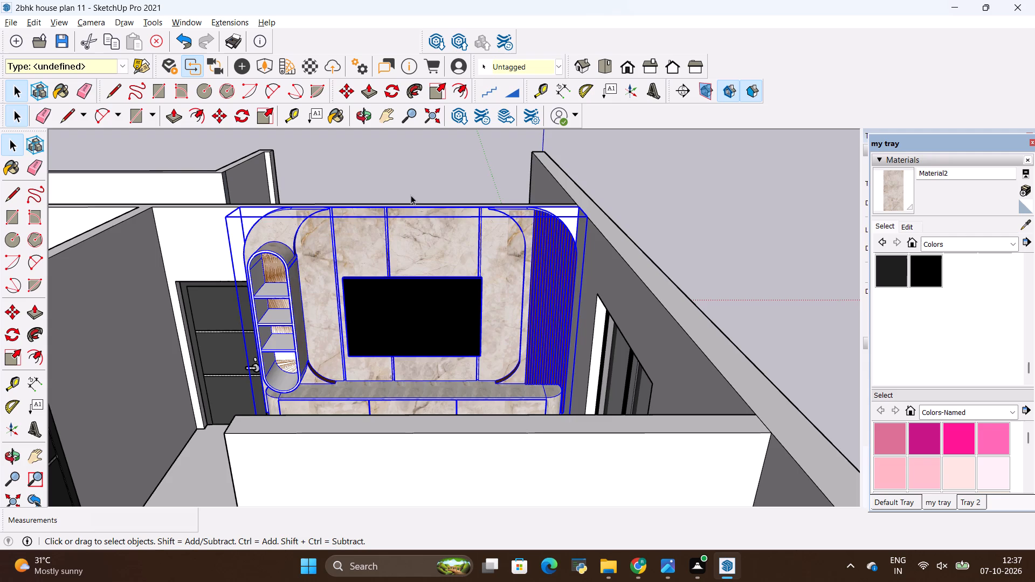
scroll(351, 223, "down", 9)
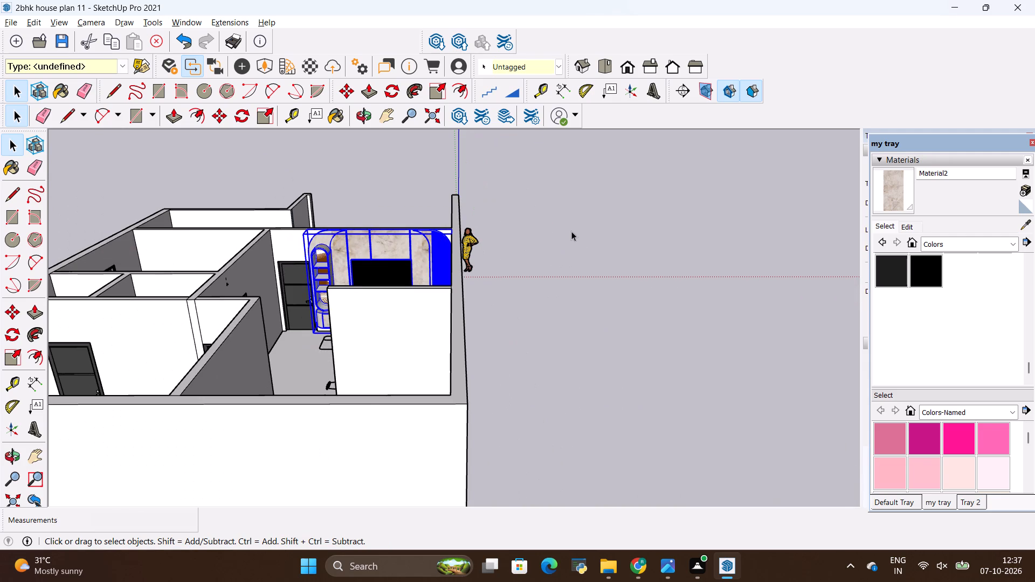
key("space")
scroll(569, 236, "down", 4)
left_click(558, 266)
Erase the flat L-shaped sofa outline from the living room floor in front of the TV unit.
middle_click_drag(555, 287, 549, 288)
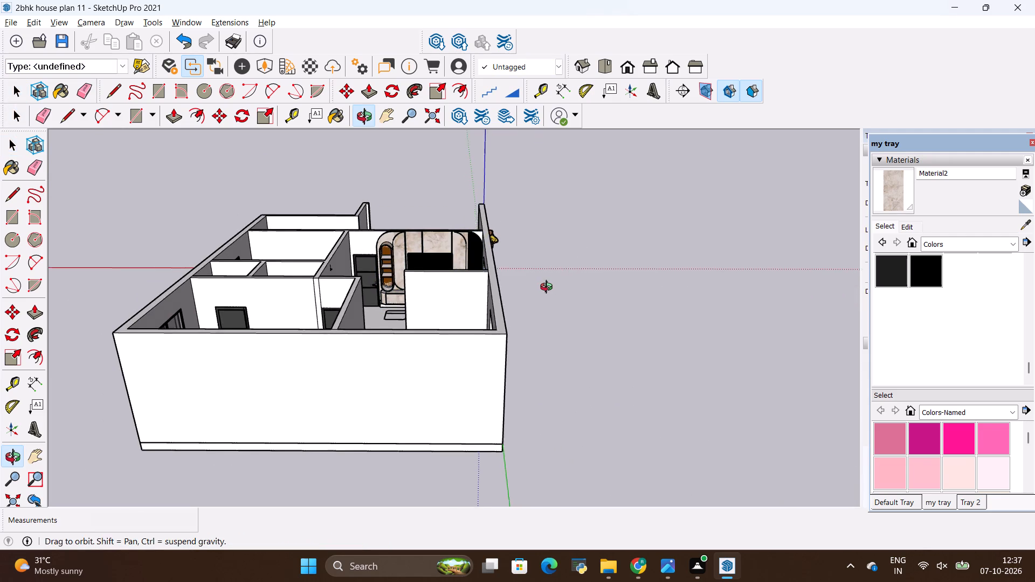
middle_click_drag(549, 288, 512, 292)
scroll(384, 217, "up", 9)
scroll(402, 229, "down", 5)
middle_click_drag(405, 310, 410, 314)
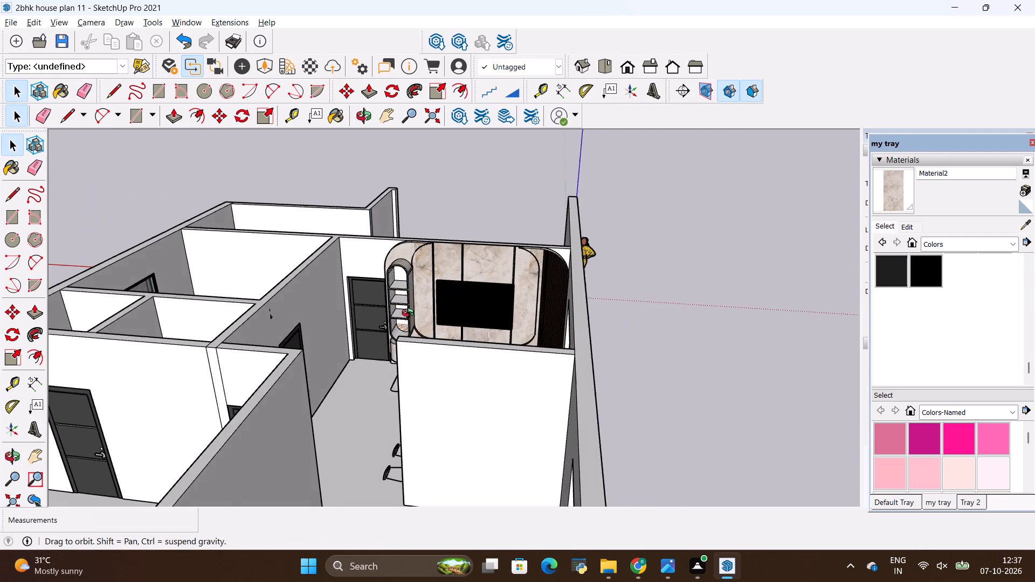
middle_click_drag(410, 314, 527, 361)
scroll(533, 295, "up", 7)
scroll(434, 273, "down", 5)
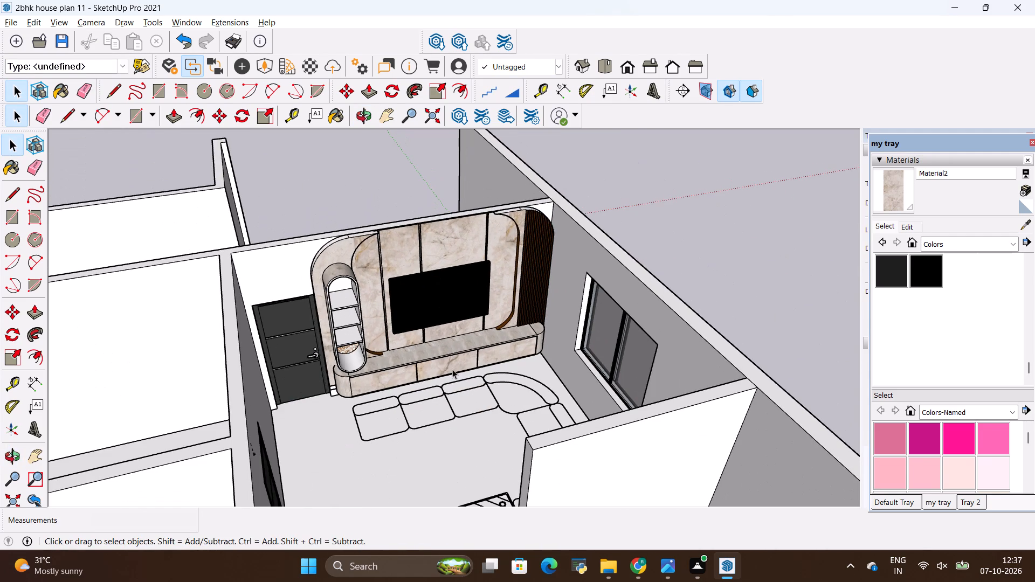
left_click(485, 389)
left_click(487, 386)
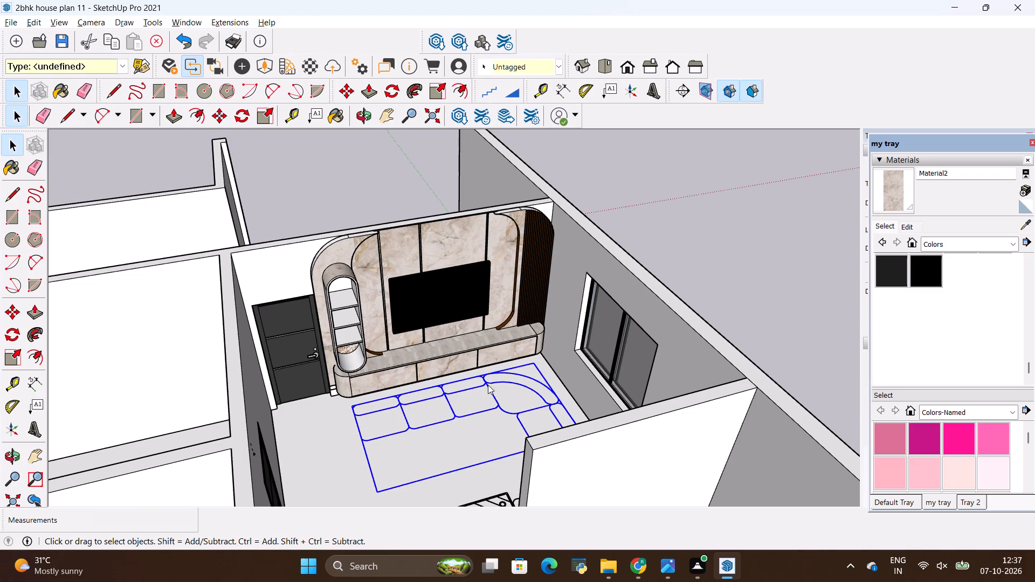
right_click(488, 385)
left_click(526, 87)
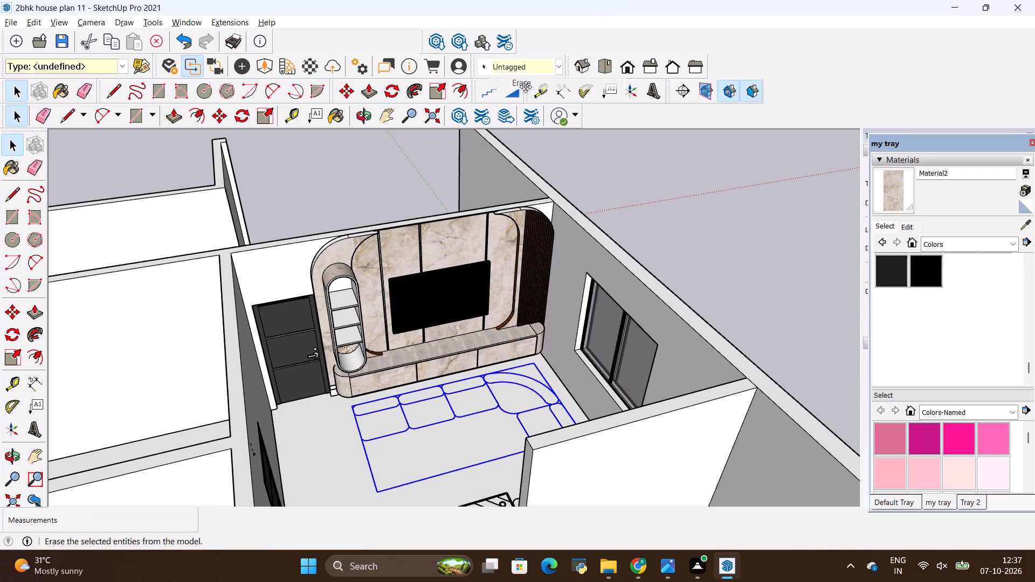
key("space")
left_click(411, 198)
Inspect the TV feature wall's marble panels, arched shelf niche, wood slats and low console from several angles.
scroll(420, 256, "down", 5)
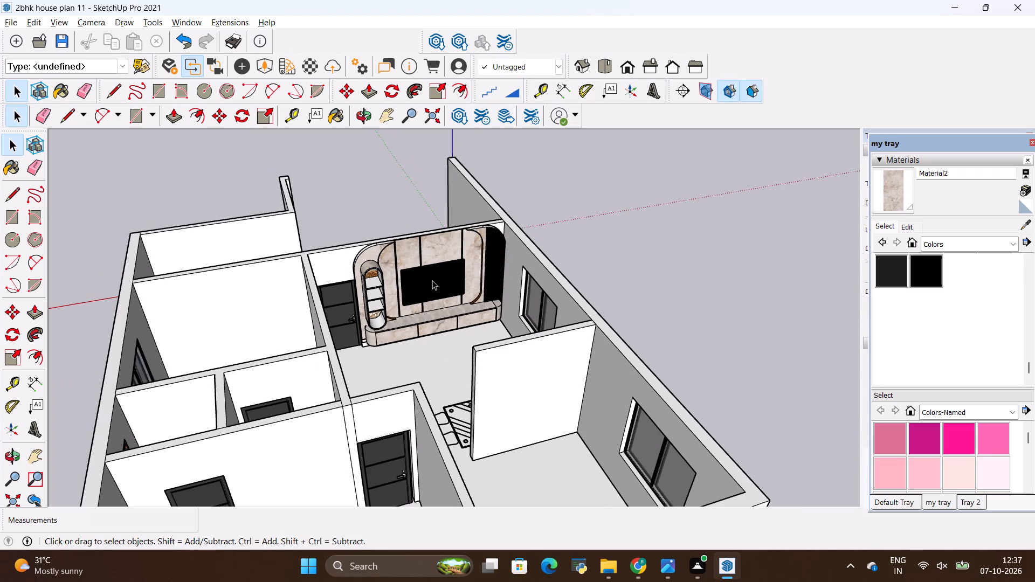
middle_click_drag(433, 280, 413, 218)
scroll(374, 225, "up", 7)
scroll(321, 272, "down", 4)
scroll(478, 278, "up", 1)
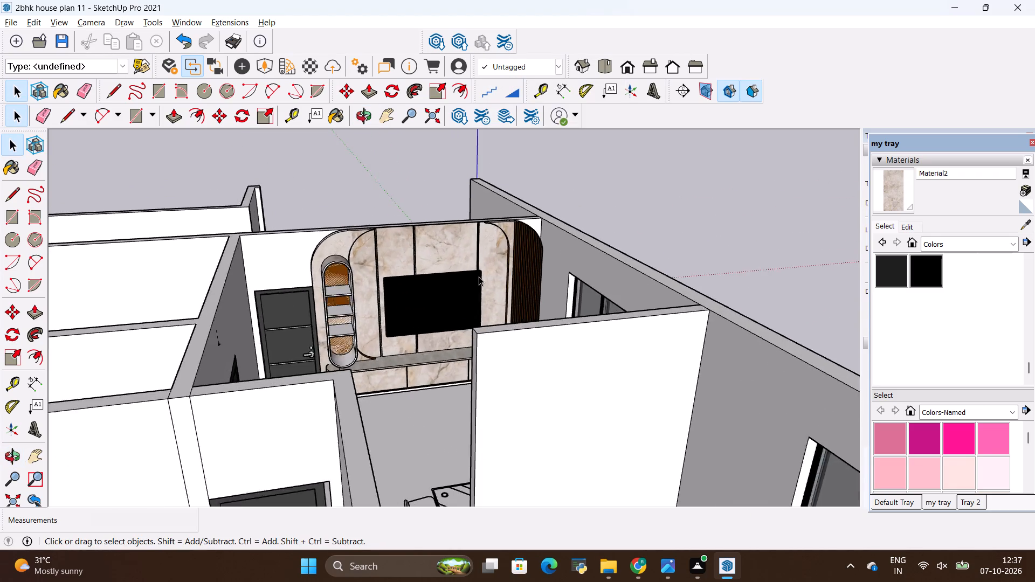
scroll(479, 276, "up", 8)
middle_click_drag(459, 281, 521, 228)
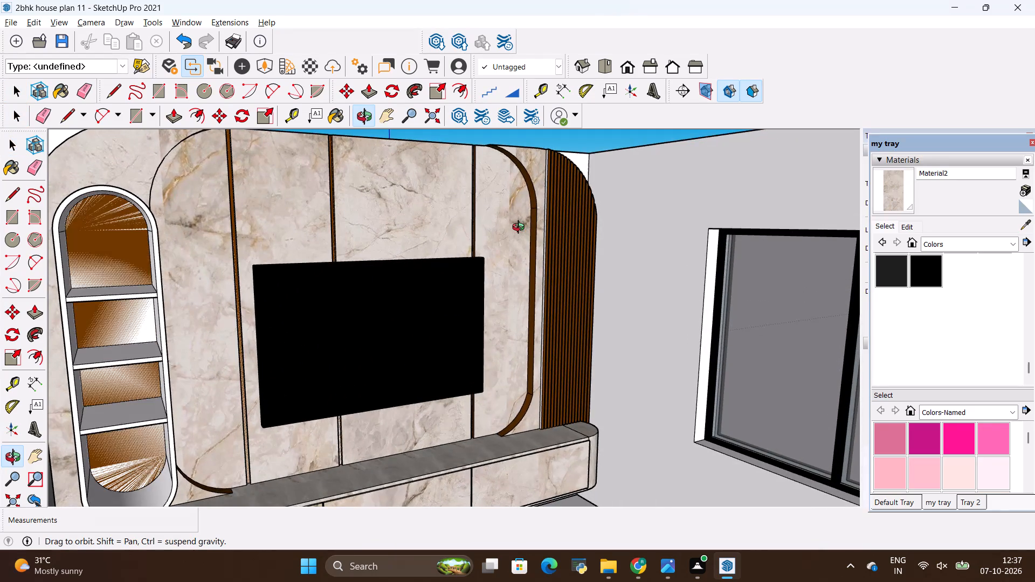
middle_click_drag(521, 228, 484, 285)
scroll(484, 286, "down", 2)
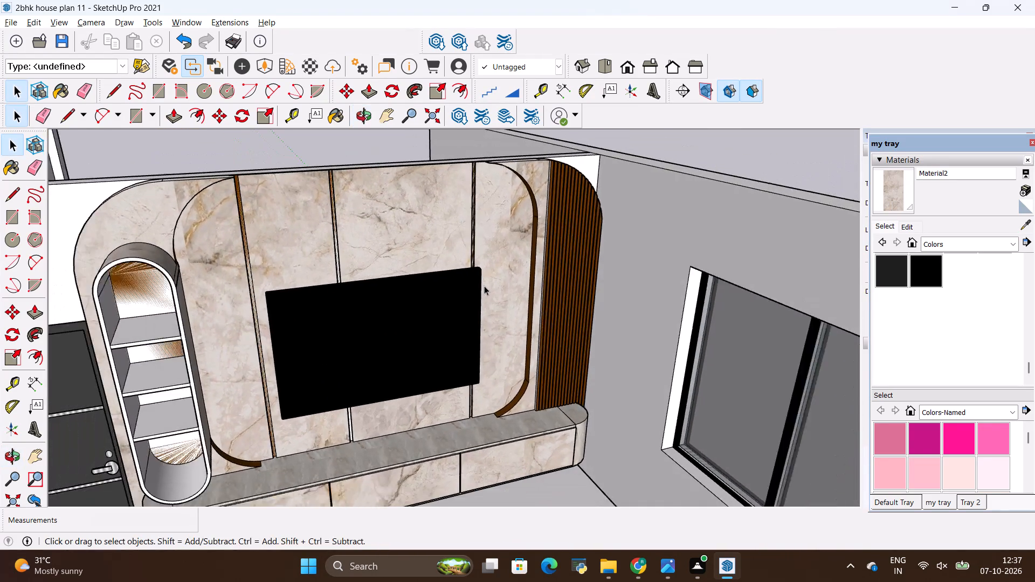
scroll(484, 286, "down", 2)
middle_click_drag(599, 253, 606, 288)
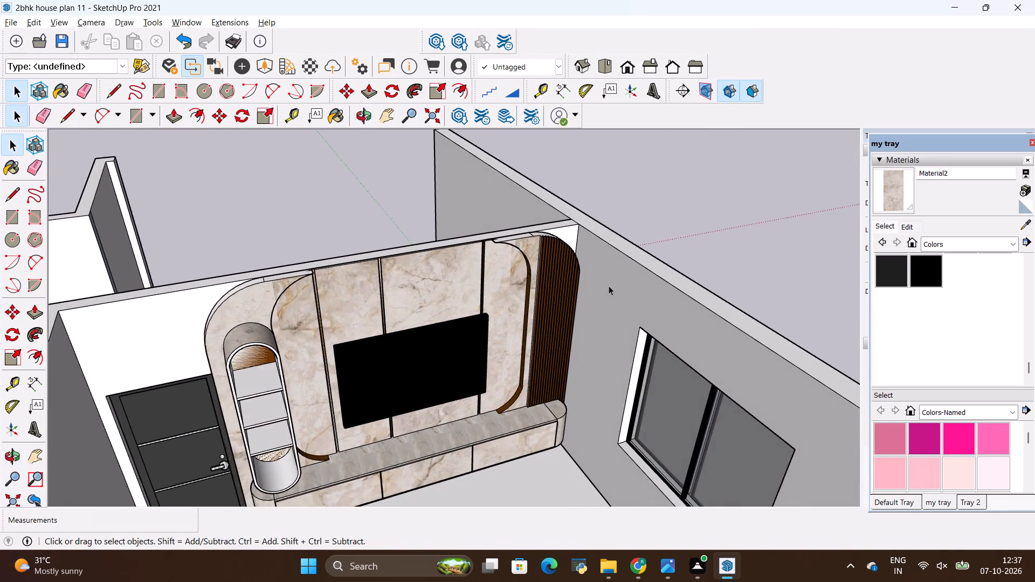
scroll(609, 286, "down", 6)
middle_click_drag(653, 289, 565, 334)
scroll(409, 337, "up", 7)
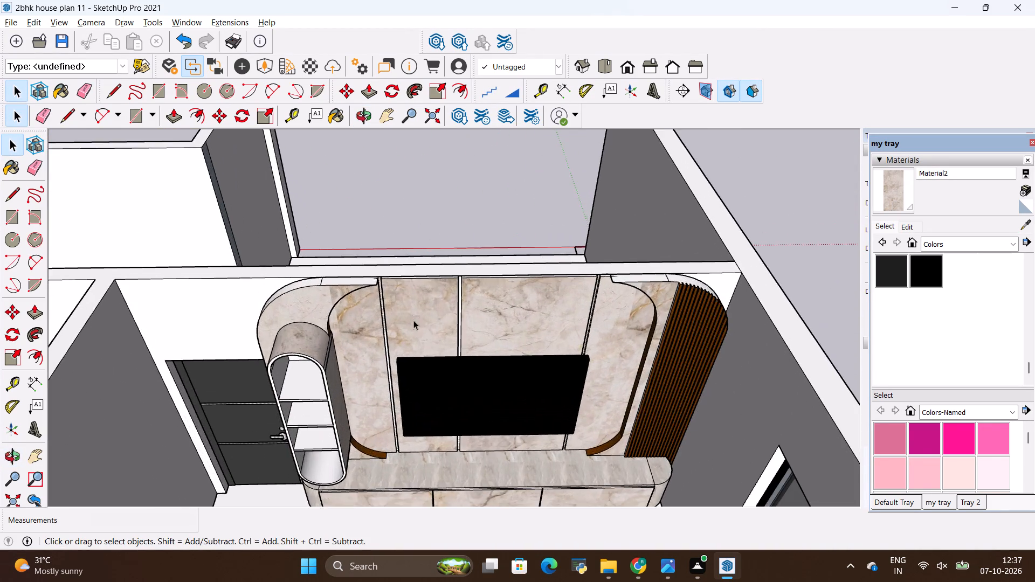
middle_click_drag(432, 320, 465, 195)
scroll(444, 220, "down", 3)
scroll(454, 193, "up", 3)
middle_click_drag(450, 193, 431, 295)
scroll(430, 295, "down", 3)
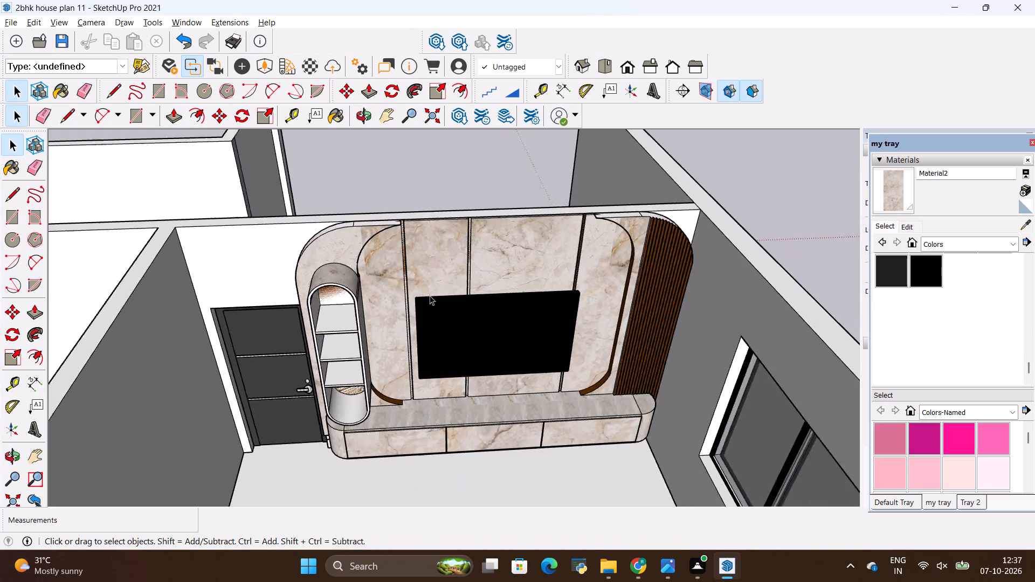
scroll(430, 295, "down", 7)
scroll(631, 186, "up", 1)
scroll(373, 172, "up", 3)
middle_click_drag(452, 247, 440, 196)
middle_click_drag(464, 267, 473, 244)
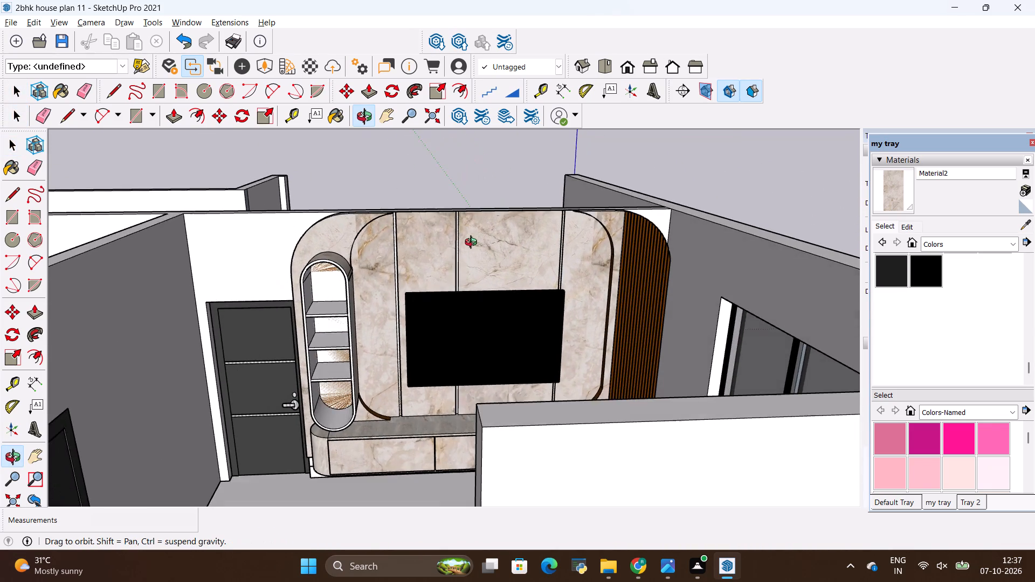
middle_click_drag(473, 244, 498, 292)
Examine how the TV feature wall sits in the living room, including its top edge against the wall behind.
scroll(471, 251, "down", 9)
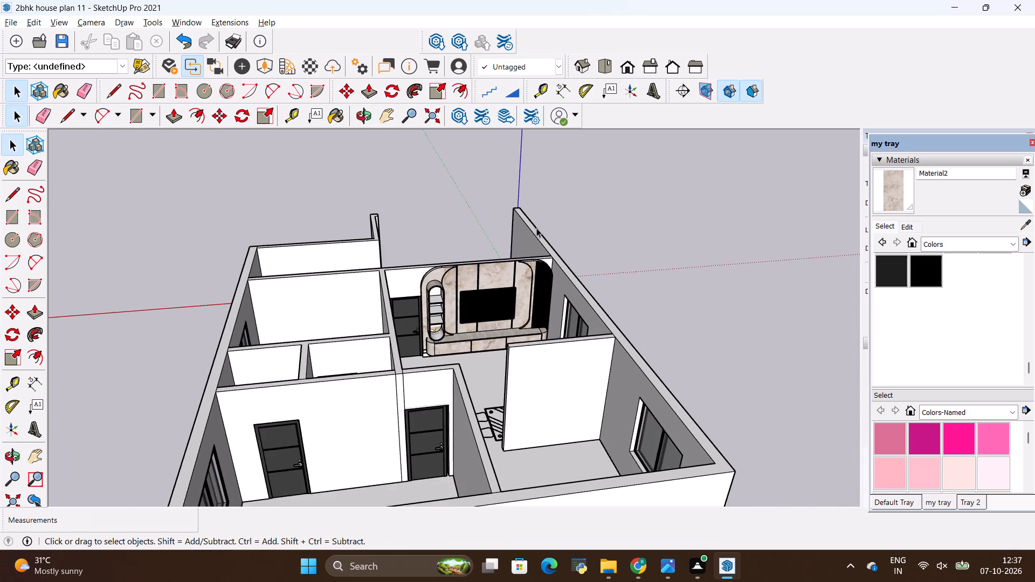
scroll(536, 228, "down", 4)
scroll(537, 188, "up", 10)
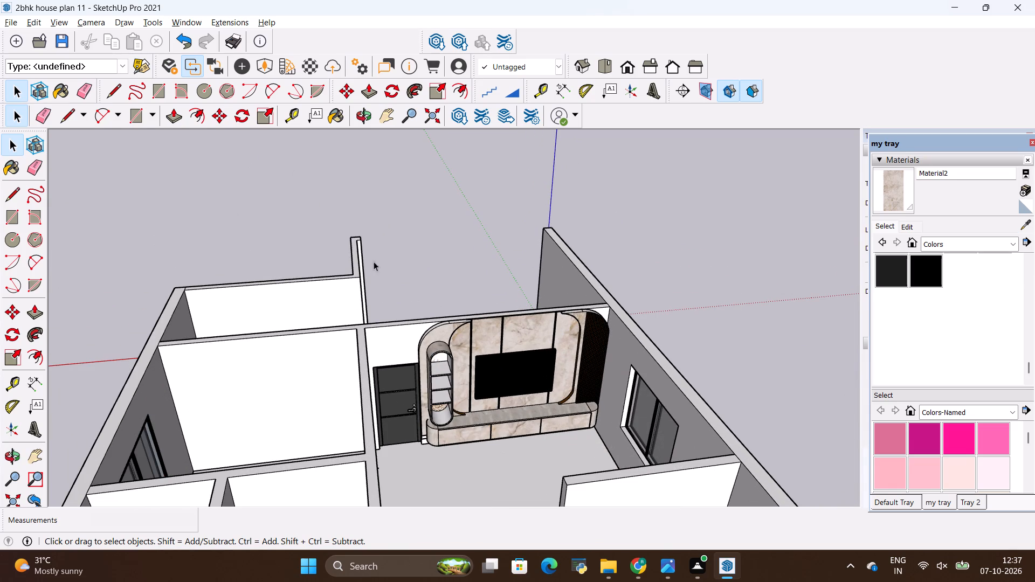
scroll(441, 267, "down", 4)
scroll(464, 257, "up", 4)
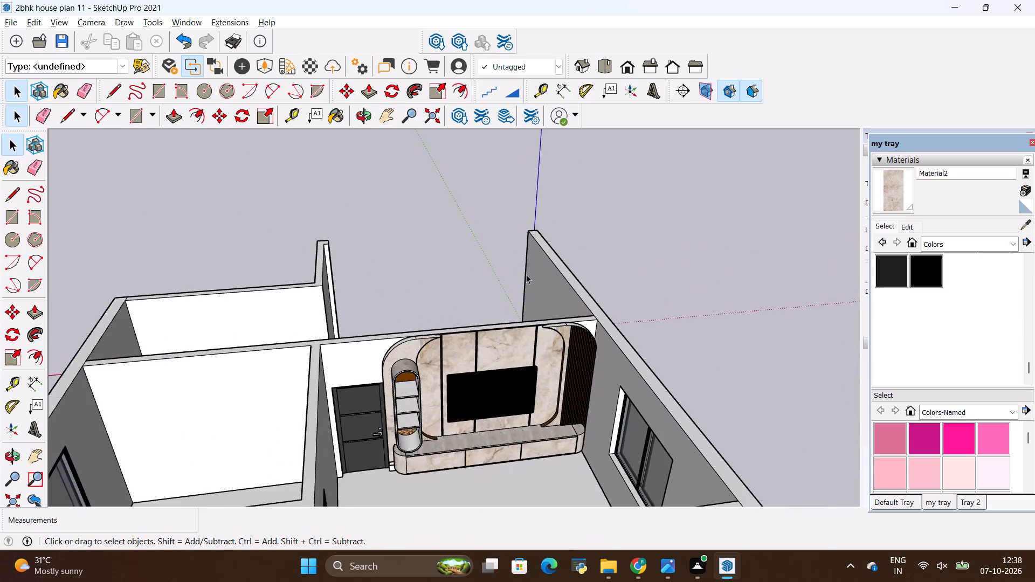
scroll(521, 281, "up", 3)
scroll(459, 265, "up", 2)
middle_click_drag(515, 297, 499, 200)
scroll(464, 220, "down", 2)
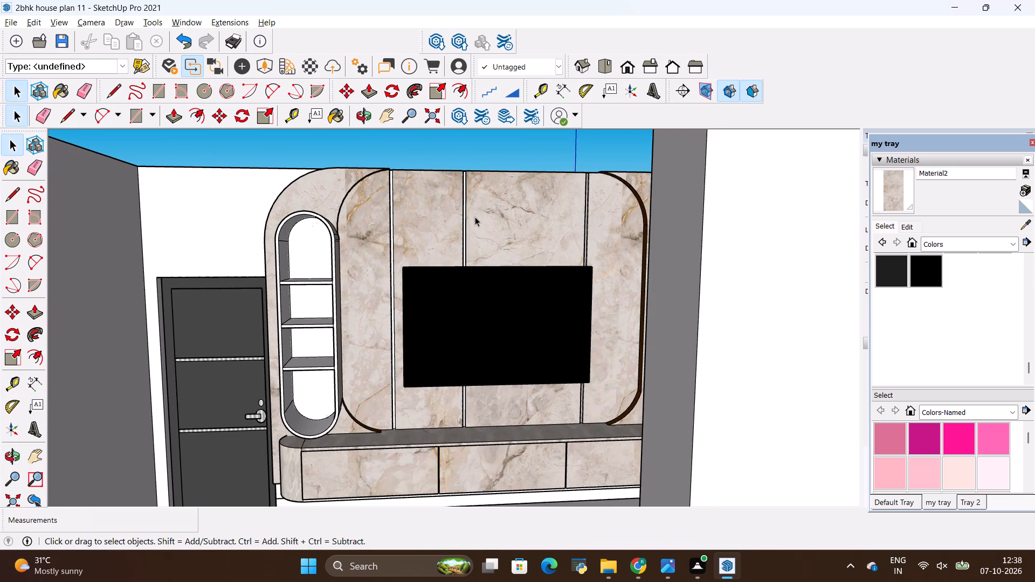
middle_click_drag(475, 216, 496, 343)
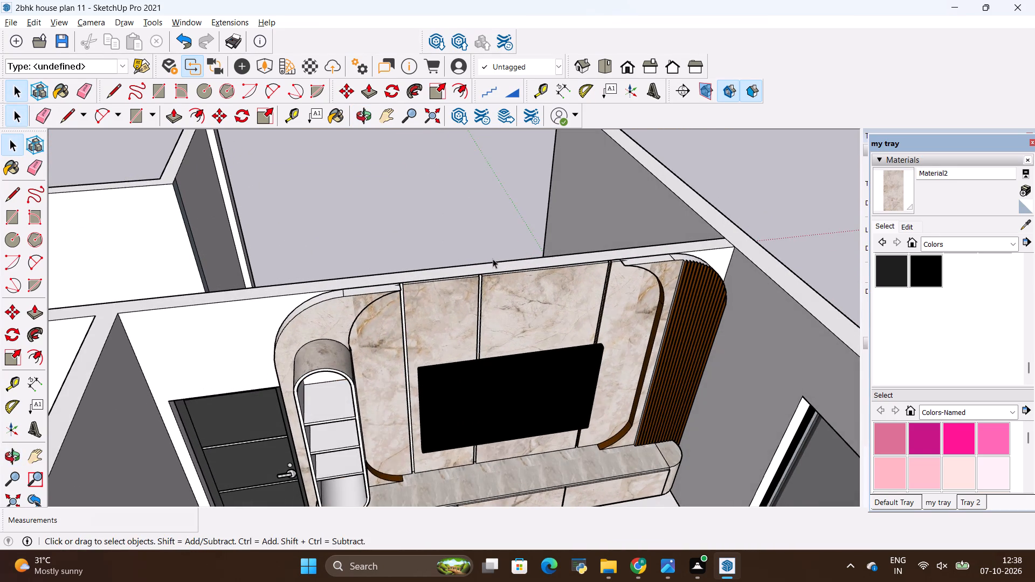
middle_click_drag(493, 259, 484, 289)
scroll(484, 288, "up", 2)
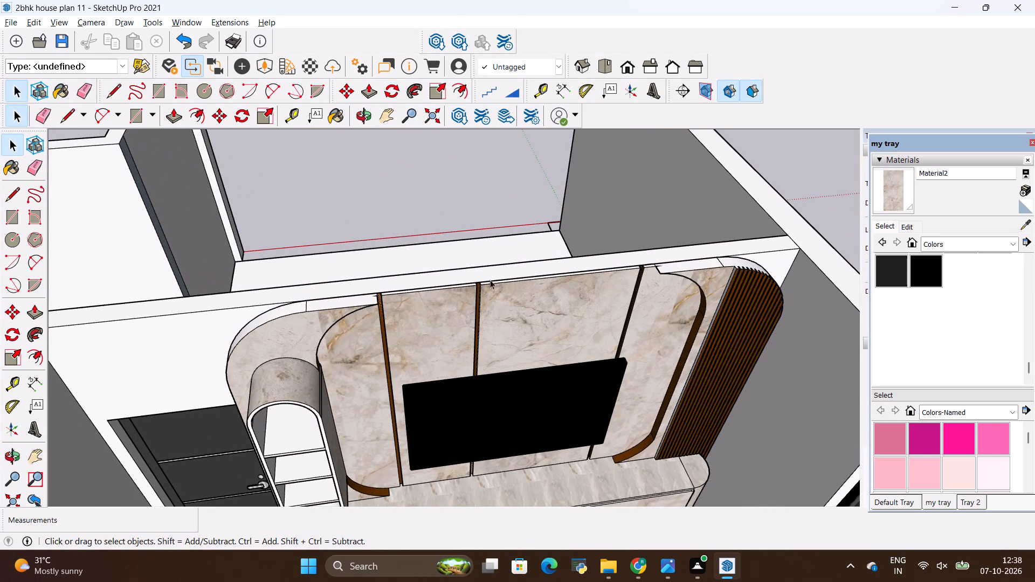
scroll(500, 276, "up", 2)
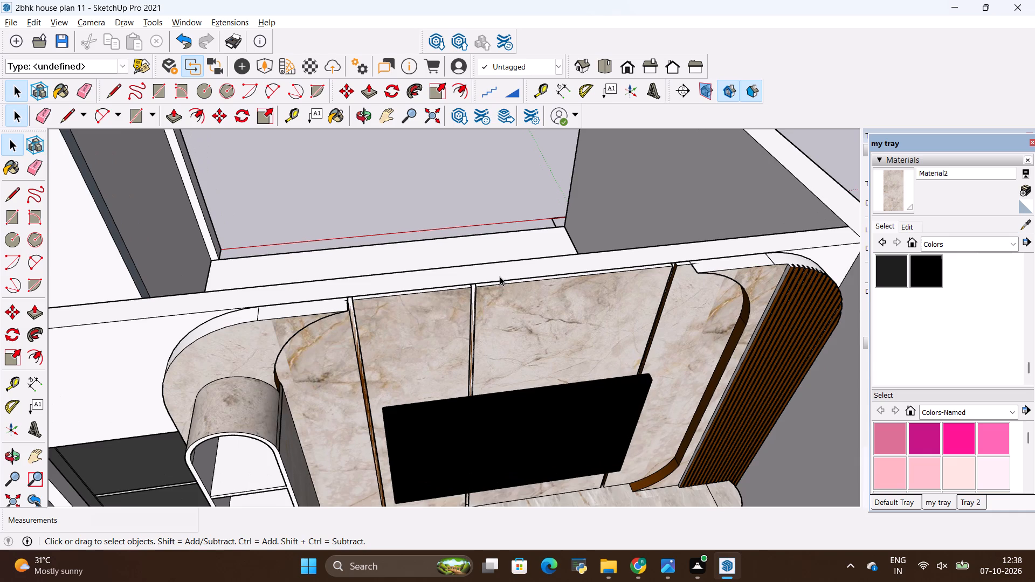
scroll(500, 273, "up", 1)
scroll(455, 267, "down", 6)
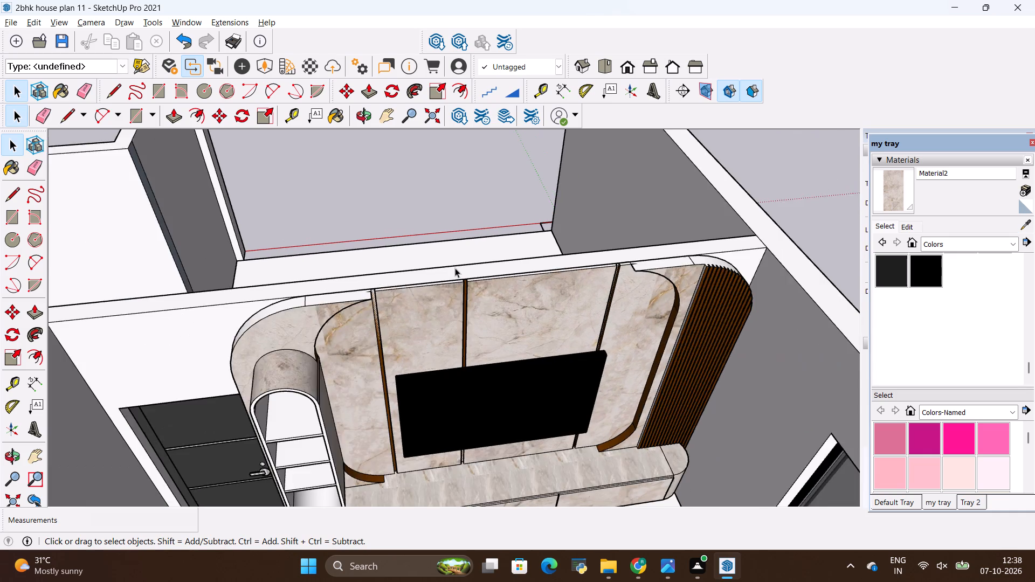
scroll(455, 268, "down", 15)
Review the overall house layout and the finished TV wall unit in its room, from outside and close up.
key("space")
left_click(626, 217)
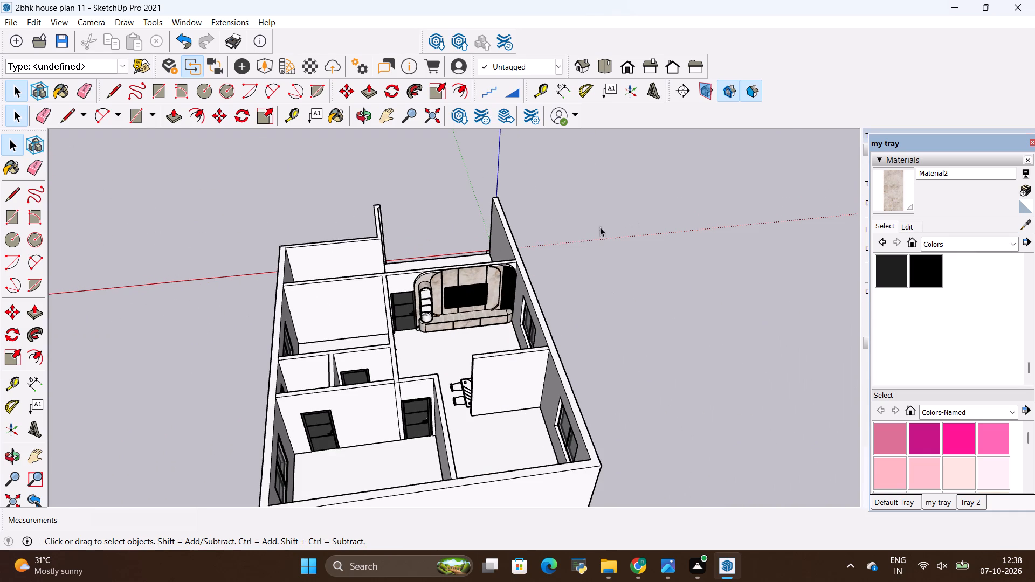
middle_click_drag(503, 274, 484, 221)
scroll(449, 248, "up", 5)
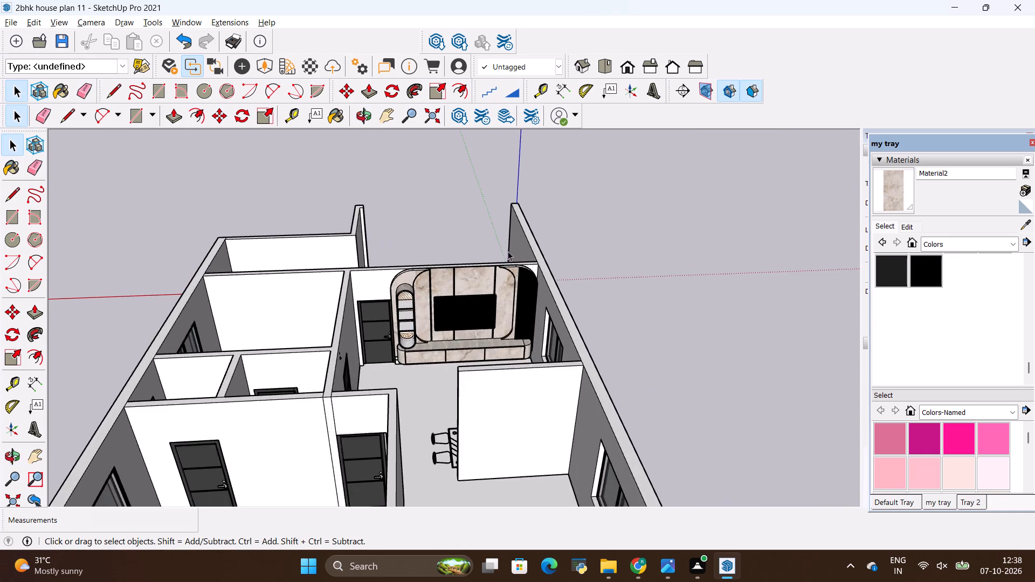
scroll(508, 251, "up", 7)
middle_click_drag(493, 256, 529, 170)
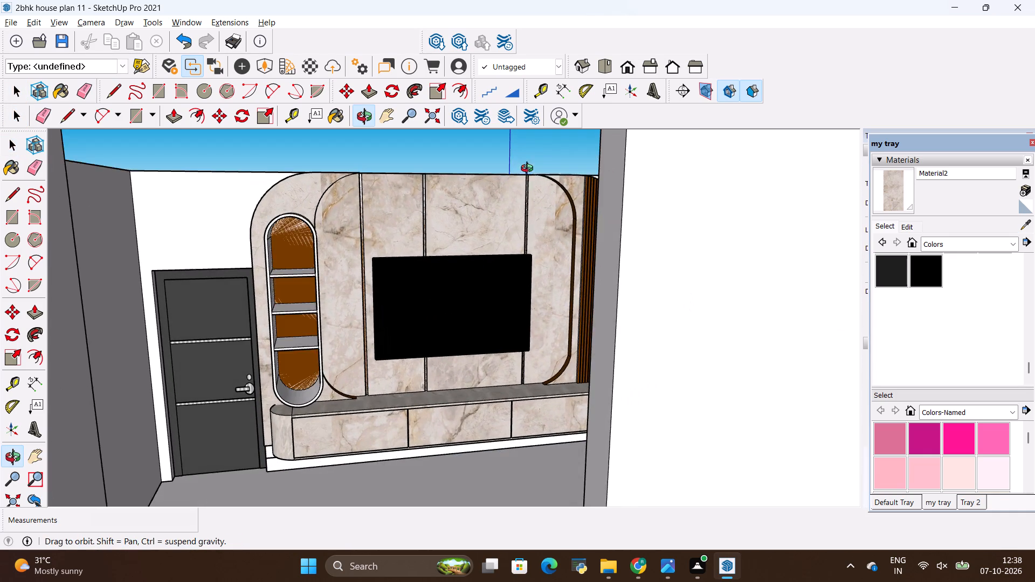
middle_click_drag(529, 170, 531, 171)
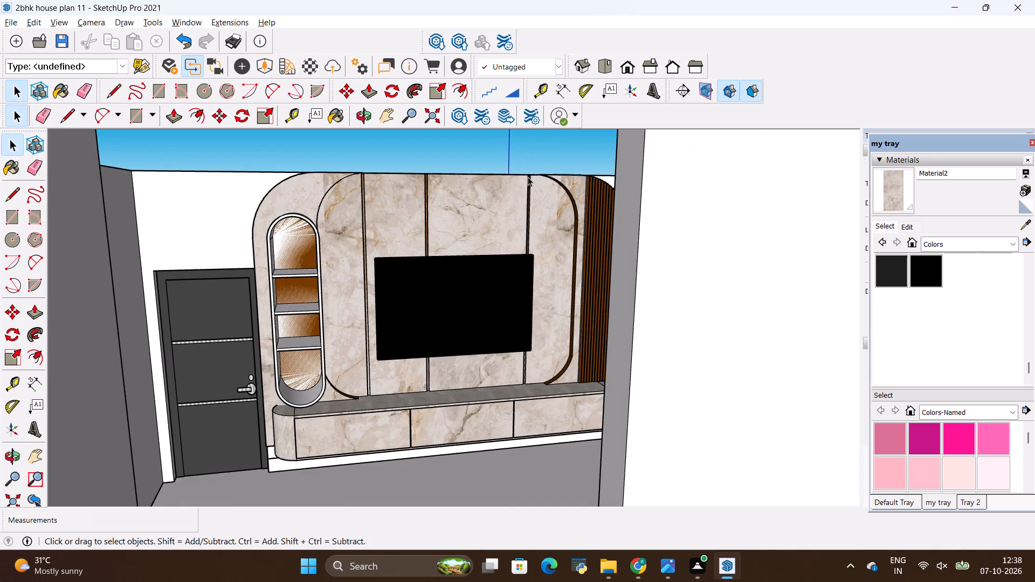
scroll(514, 205, "down", 2)
scroll(514, 205, "up", 1)
middle_click_drag(514, 205, 514, 225)
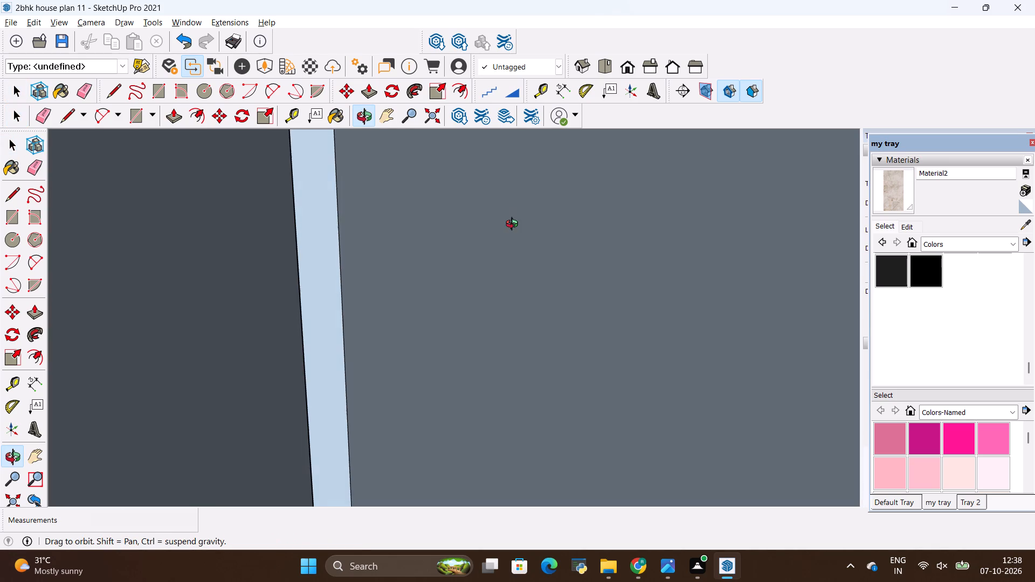
middle_click_drag(514, 225, 504, 363)
scroll(500, 361, "down", 20)
scroll(500, 361, "down", 4)
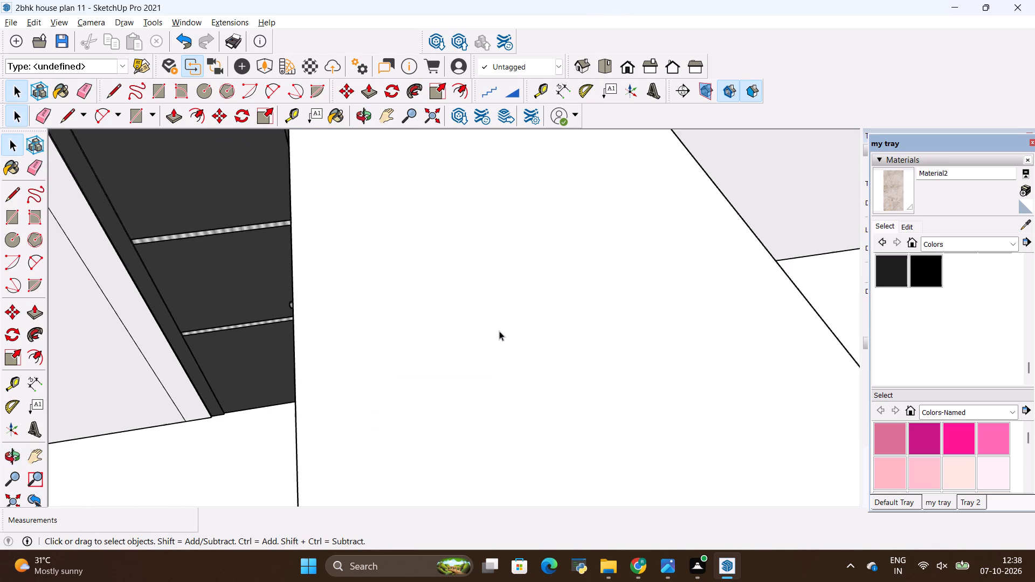
scroll(499, 331, "down", 20)
scroll(499, 331, "down", 16)
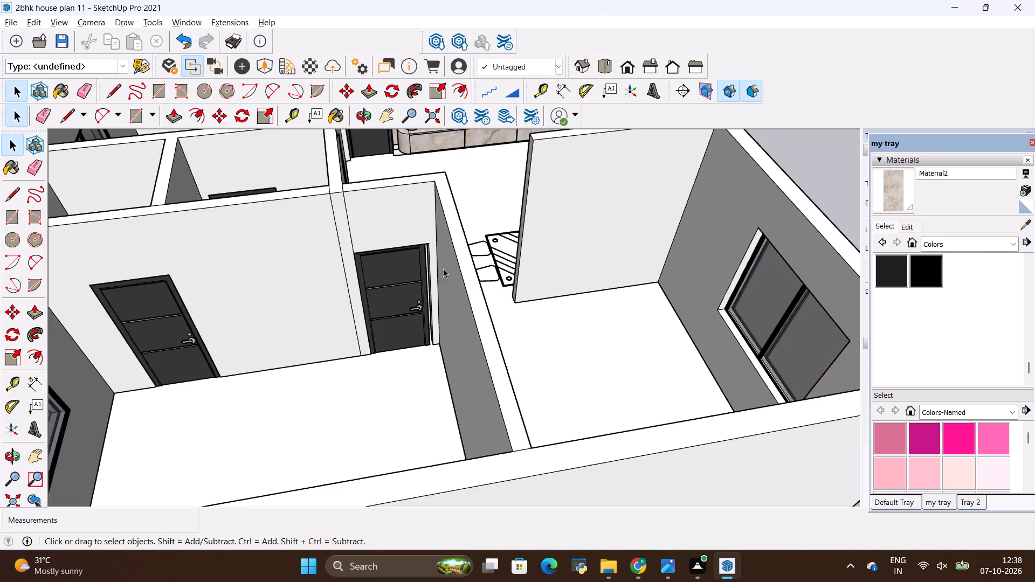
scroll(443, 268, "down", 12)
middle_click_drag(592, 233, 562, 189)
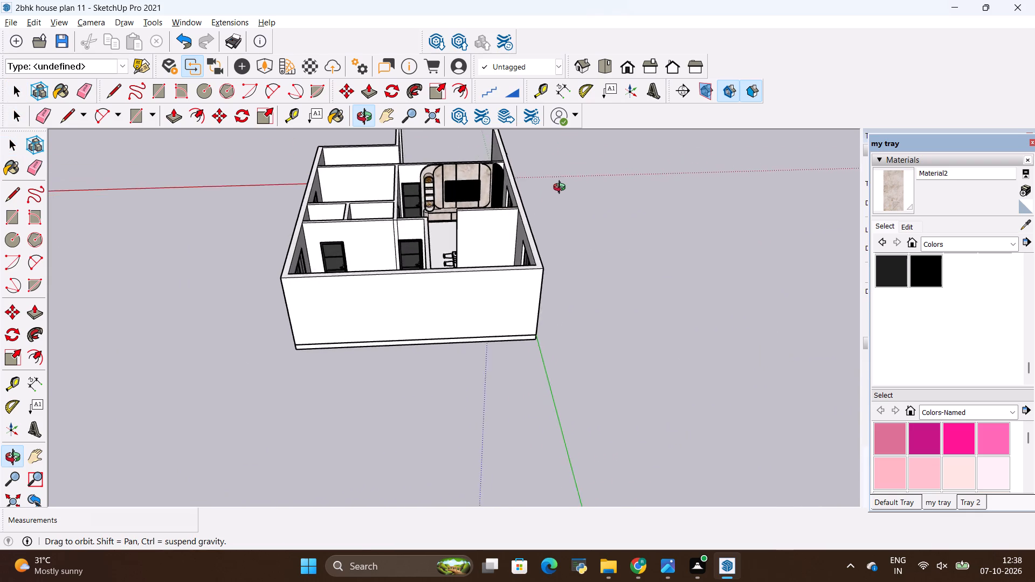
middle_click_drag(562, 189, 564, 182)
scroll(556, 205, "down", 9)
scroll(524, 140, "up", 9)
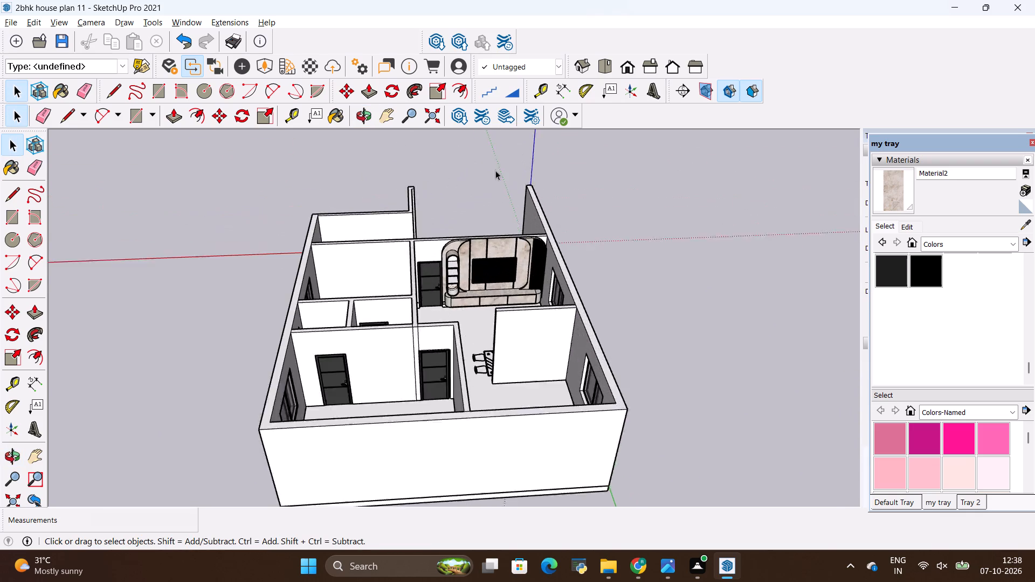
scroll(495, 170, "up", 15)
scroll(537, 246, "up", 1)
middle_click_drag(537, 246, 532, 214)
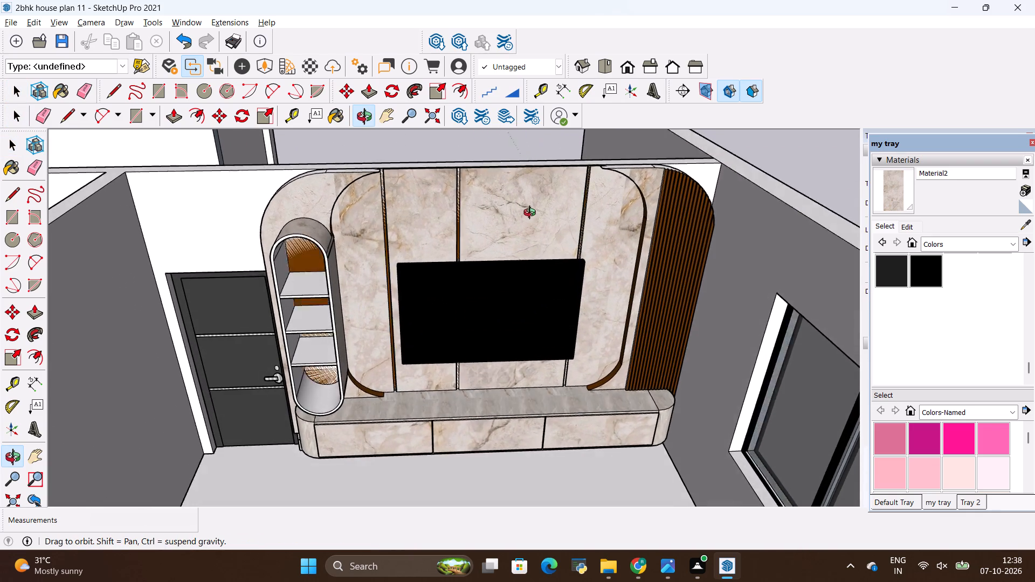
middle_click_drag(532, 214, 537, 221)
middle_click_drag(512, 268, 569, 210)
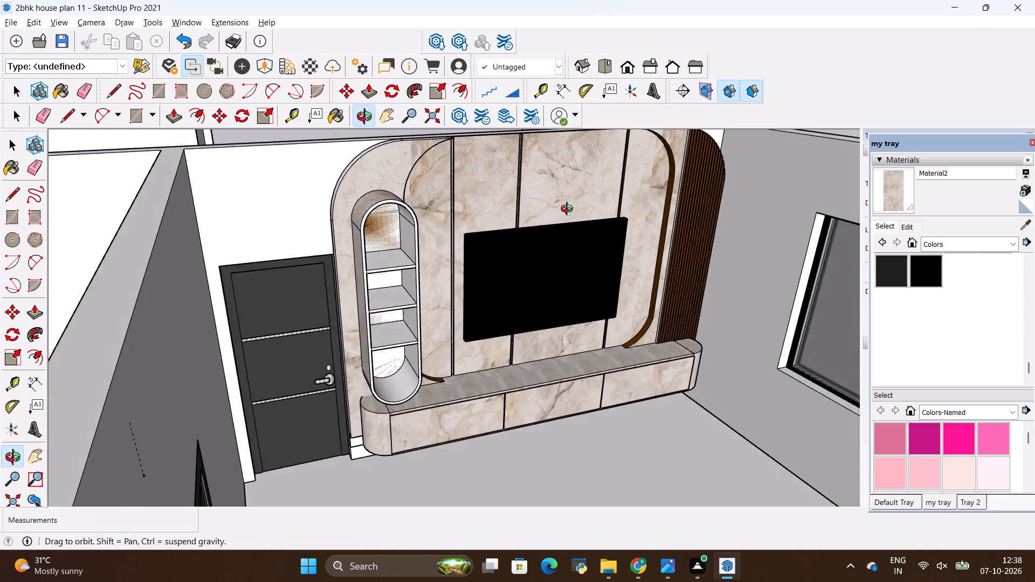
middle_click_drag(569, 210, 534, 284)
scroll(557, 234, "down", 2)
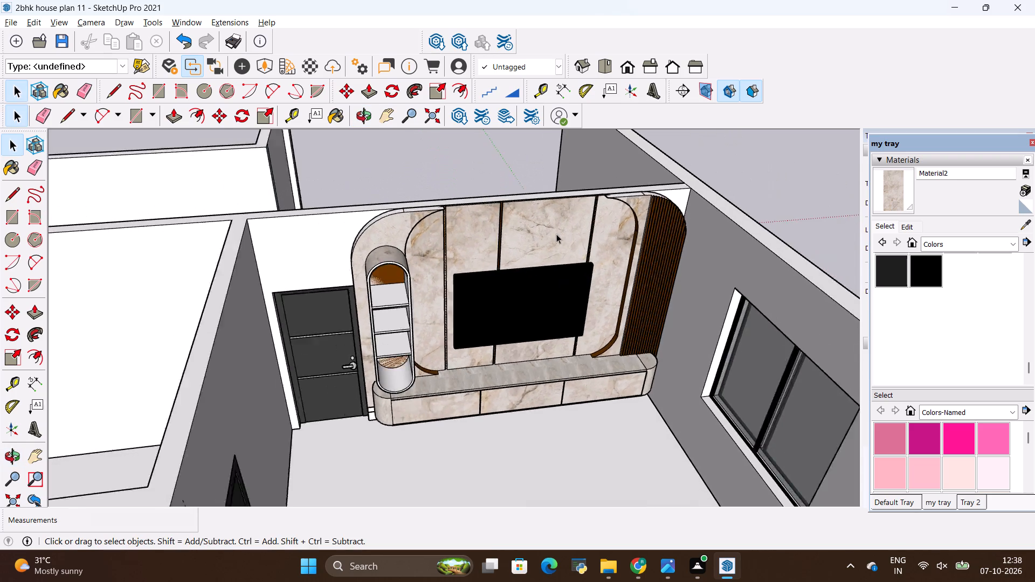
Inspect the TV feature wall's marble panels, curved trims, arched shelf niche and wood slats from eye level and from above.
scroll(556, 234, "down", 3)
scroll(641, 169, "up", 4)
scroll(585, 231, "up", 2)
middle_click_drag(575, 256, 626, 183)
middle_click_drag(564, 269, 536, 182)
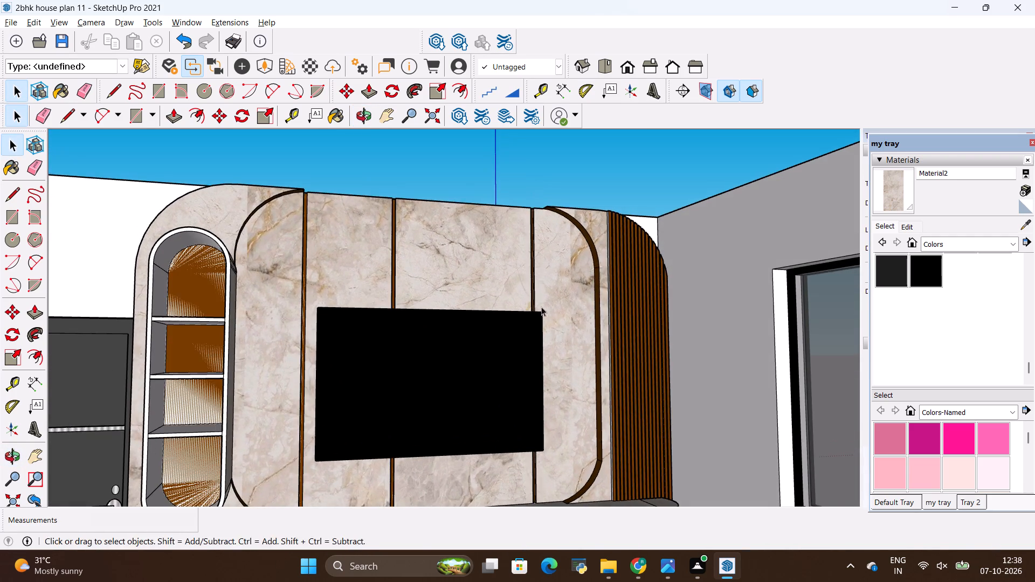
scroll(558, 325, "up", 1)
middle_click_drag(558, 325, 533, 355)
middle_click_drag(423, 227, 427, 235)
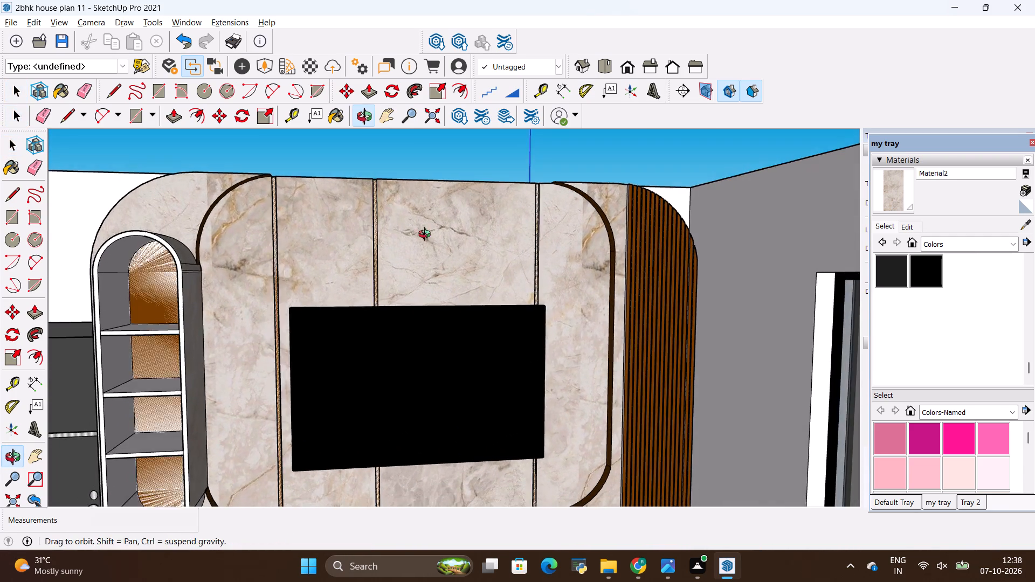
middle_click_drag(427, 235, 468, 349)
scroll(443, 310, "down", 12)
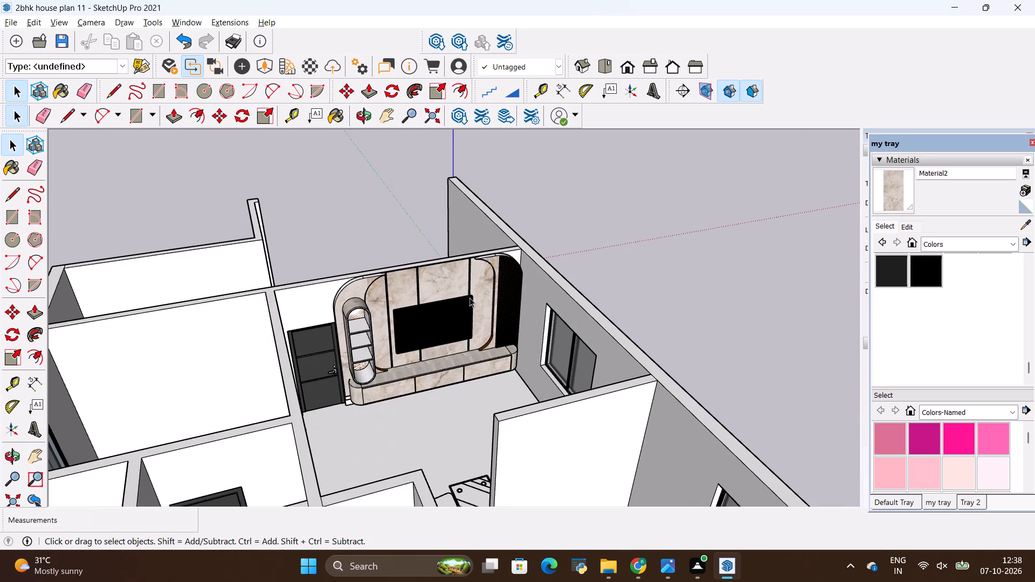
scroll(468, 296, "up", 6)
middle_click_drag(470, 291, 479, 267)
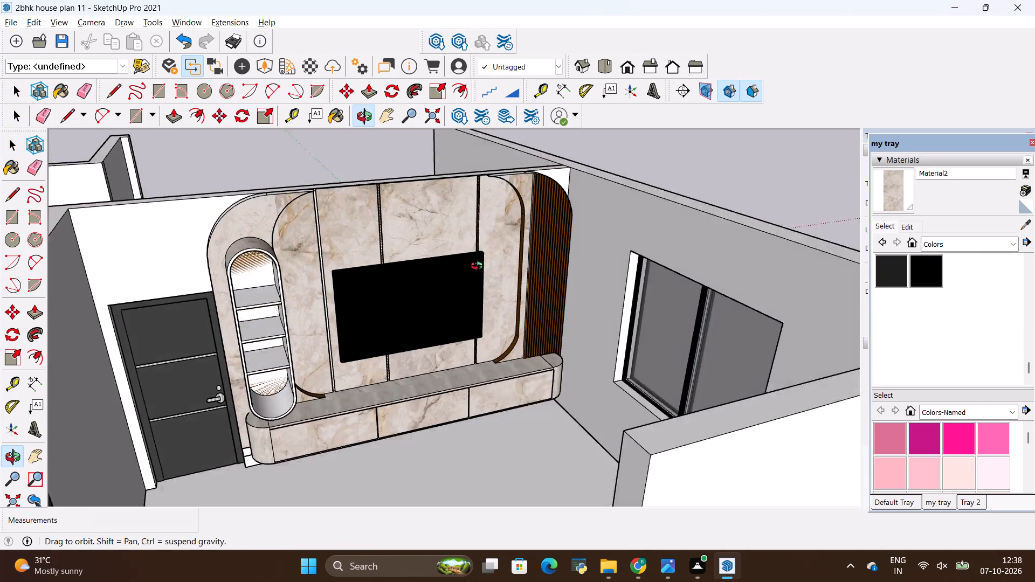
middle_click_drag(479, 267, 484, 296)
scroll(381, 232, "up", 2)
middle_click_drag(451, 306, 452, 238)
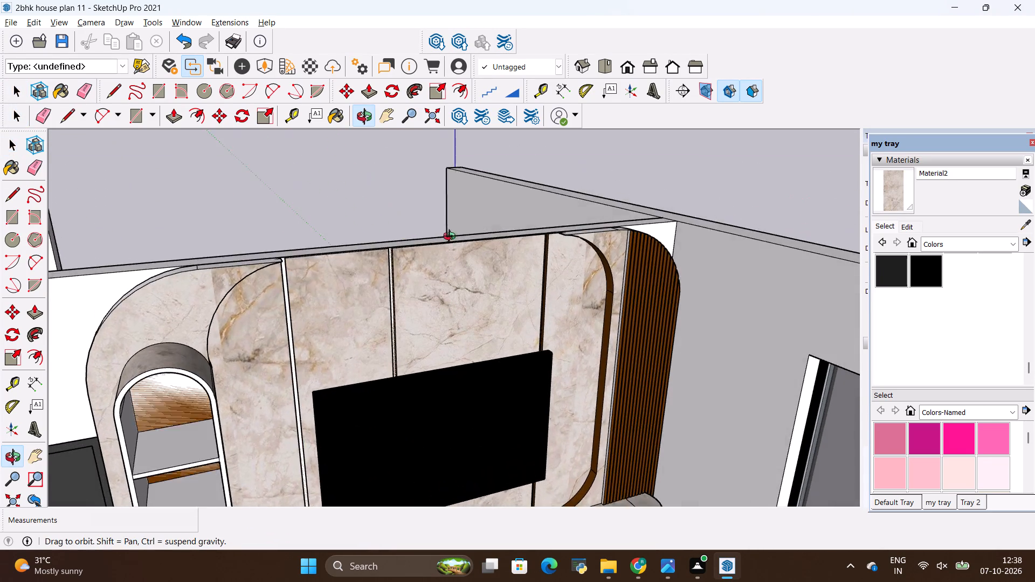
middle_click_drag(452, 238, 454, 227)
scroll(438, 331, "up", 1)
middle_click_drag(438, 331, 437, 252)
scroll(440, 250, "down", 4)
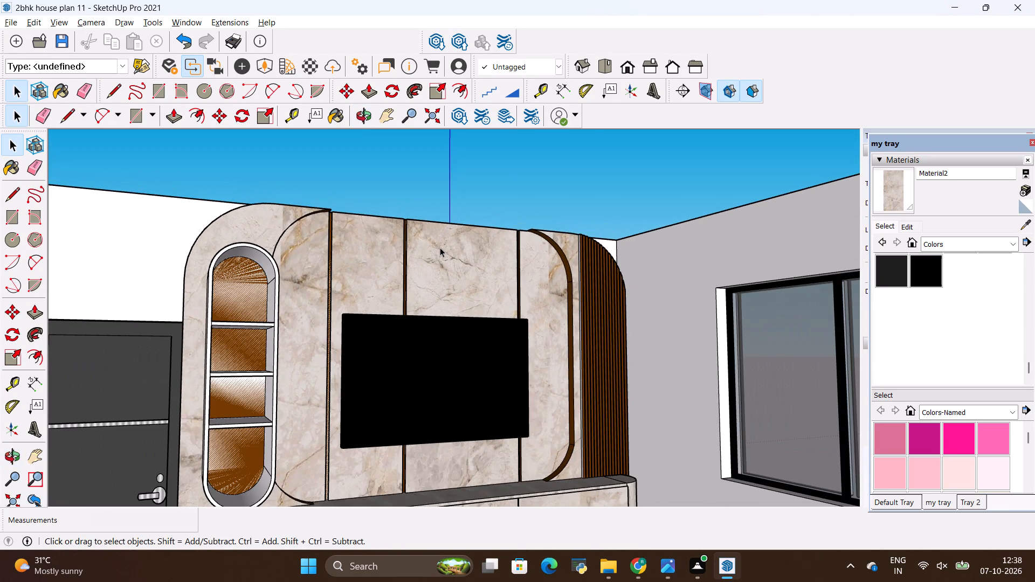
scroll(440, 247, "down", 4)
Review the TV wall's placement in the living room relative to the surrounding rooms of the house.
middle_click_drag(458, 213, 476, 370)
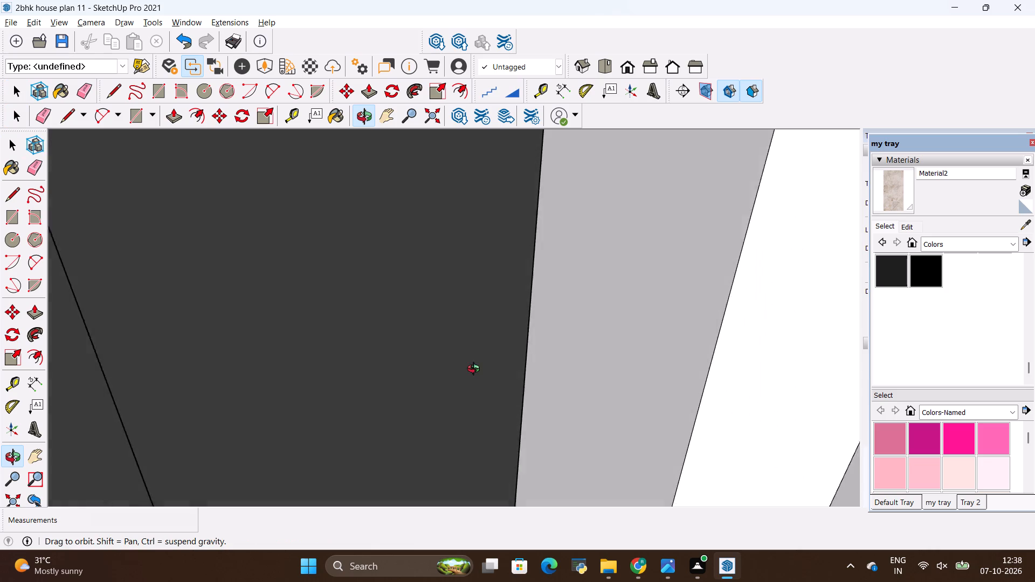
middle_click_drag(476, 370, 477, 373)
scroll(477, 367, "down", 20)
scroll(477, 367, "down", 9)
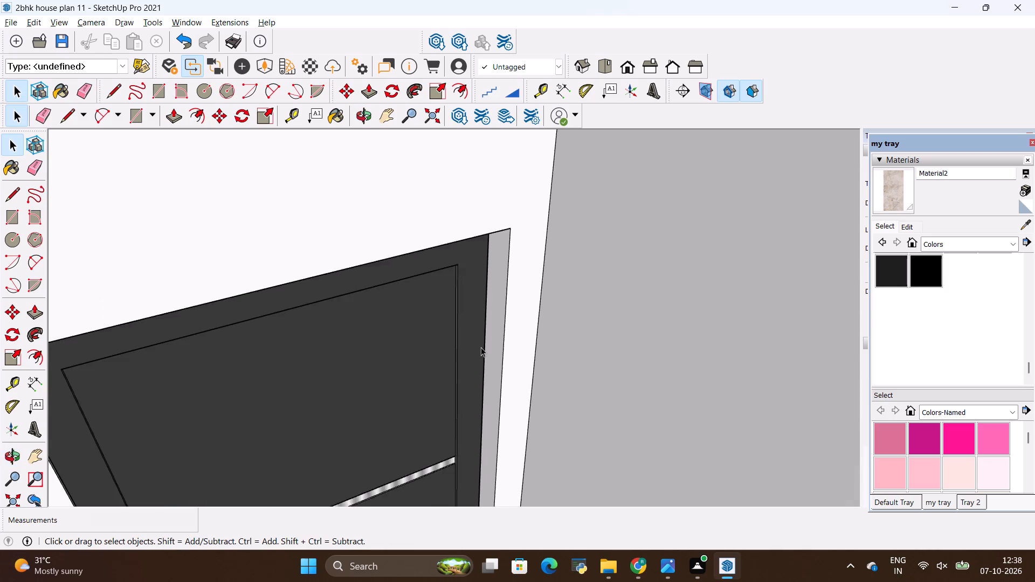
scroll(481, 347, "down", 16)
scroll(481, 347, "down", 7)
scroll(501, 191, "up", 4)
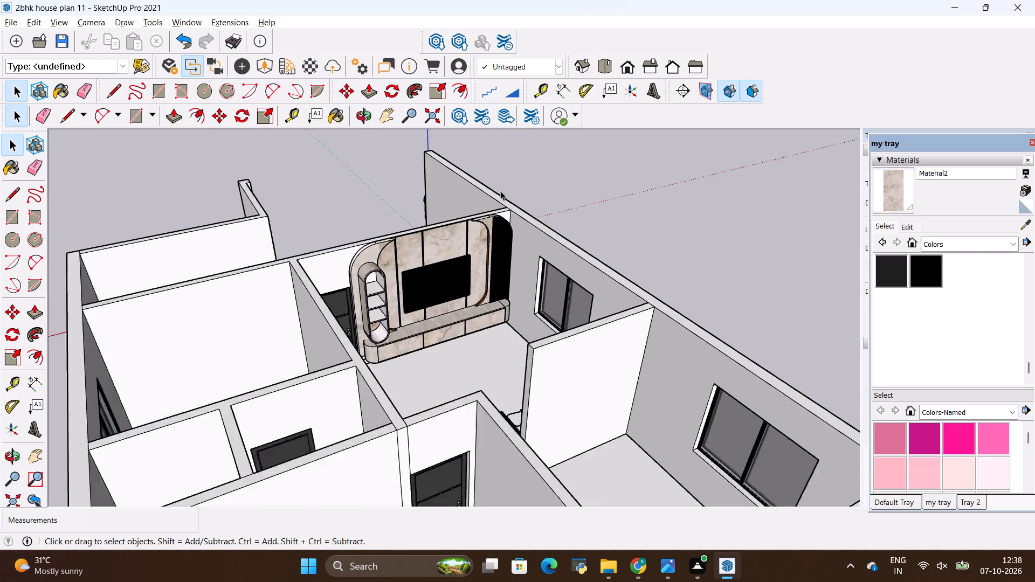
scroll(500, 191, "up", 2)
key("space")
left_click(540, 176)
Examine the upper part of the TV feature wall and its shelf niche close up, from above and from eye level.
middle_click_drag(399, 236, 387, 210)
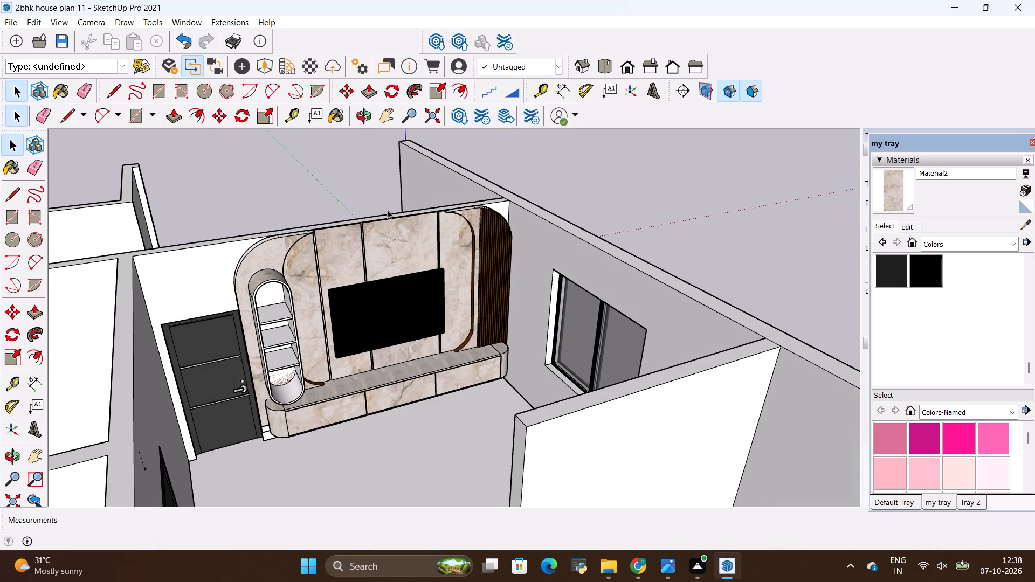
scroll(387, 209, "up", 4)
scroll(492, 229, "down", 5)
scroll(377, 262, "up", 1)
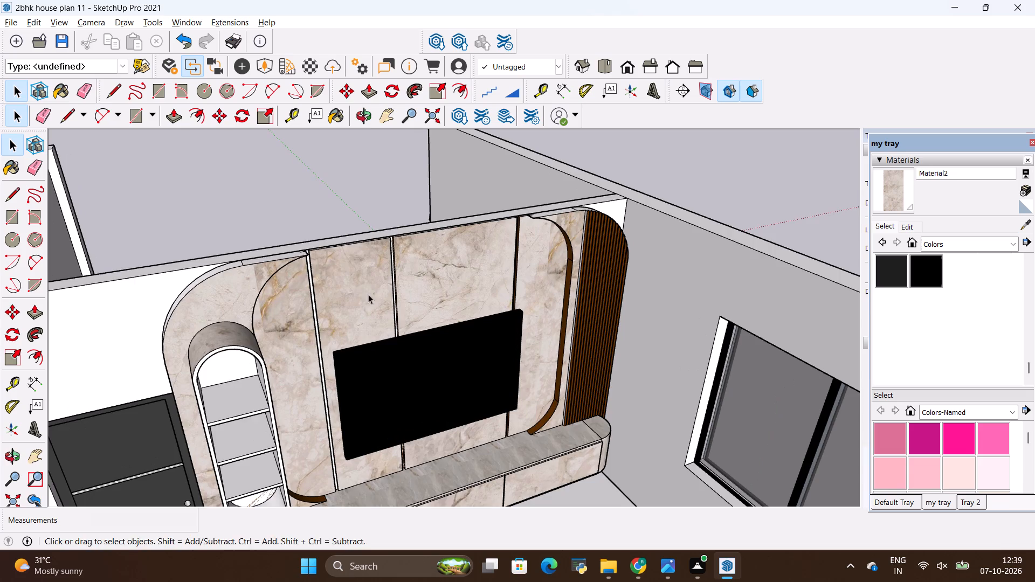
middle_click_drag(368, 294, 356, 225)
middle_click_drag(403, 269, 404, 240)
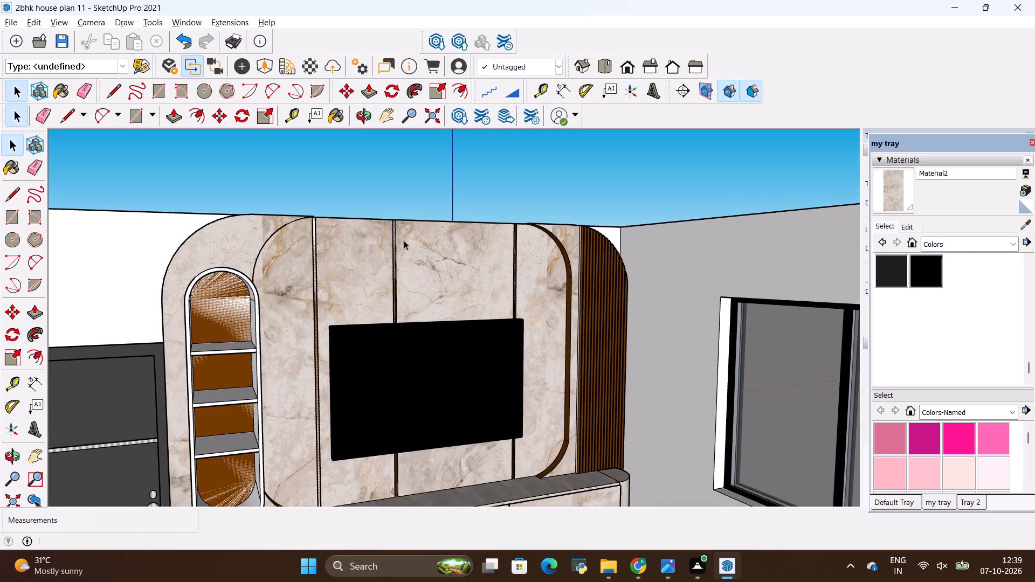
scroll(415, 242, "down", 4)
scroll(411, 199, "up", 2)
Review the whole house model from outside, including the room layout, doors, windows and the TV wall.
middle_click_drag(418, 210, 458, 350)
scroll(458, 350, "down", 5)
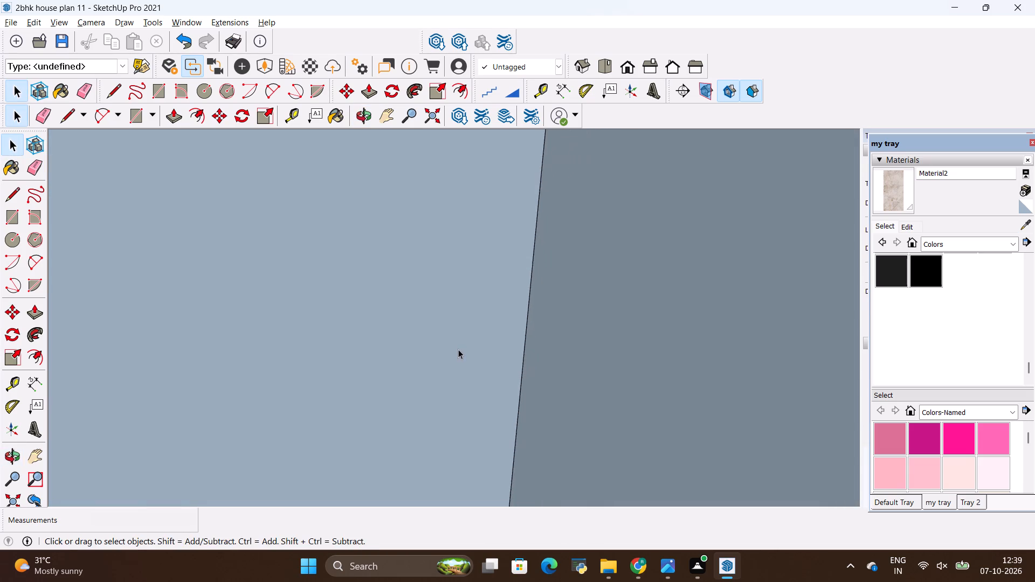
scroll(458, 341, "down", 20)
scroll(458, 341, "down", 16)
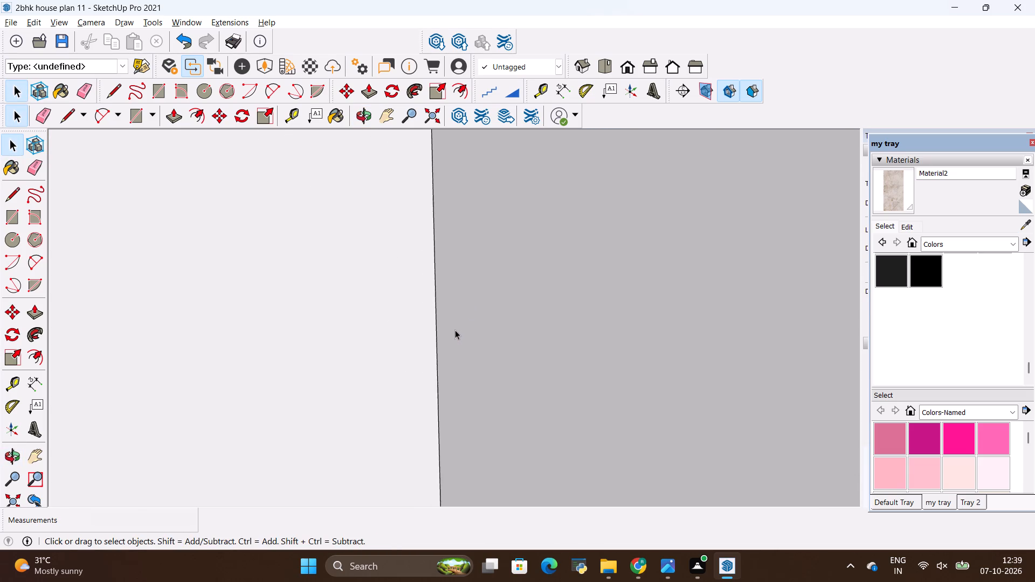
scroll(455, 330, "down", 20)
scroll(455, 330, "down", 20)
scroll(455, 330, "down", 1)
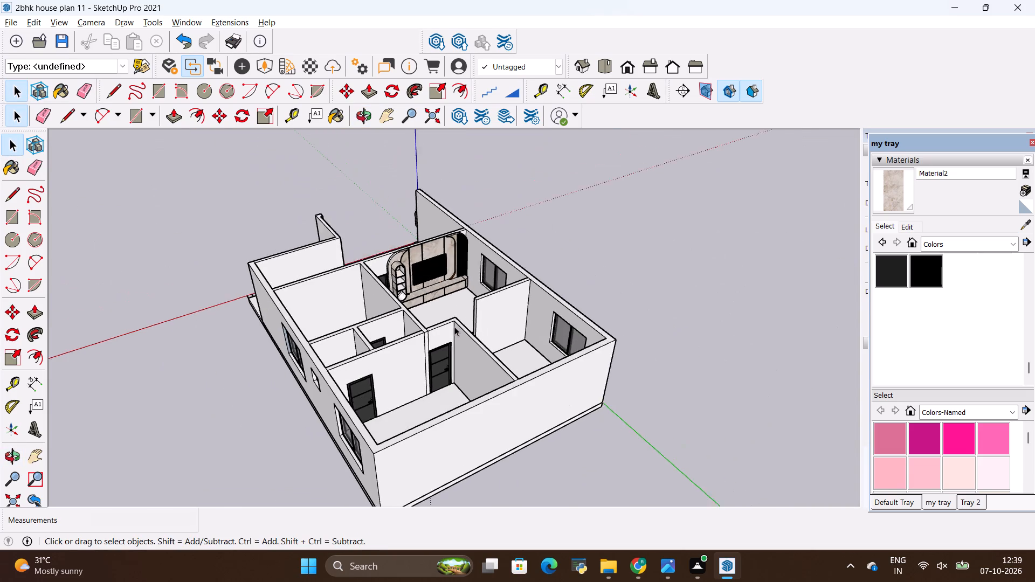
scroll(454, 327, "down", 1)
key("space")
left_click(533, 251)
middle_click_drag(505, 299, 461, 310)
scroll(449, 202, "up", 3)
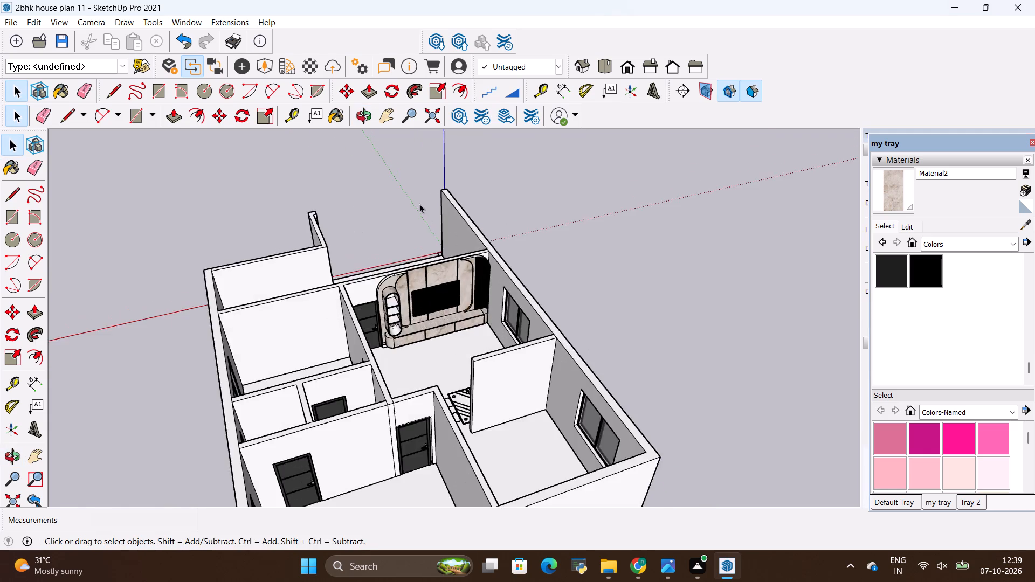
scroll(419, 204, "up", 4)
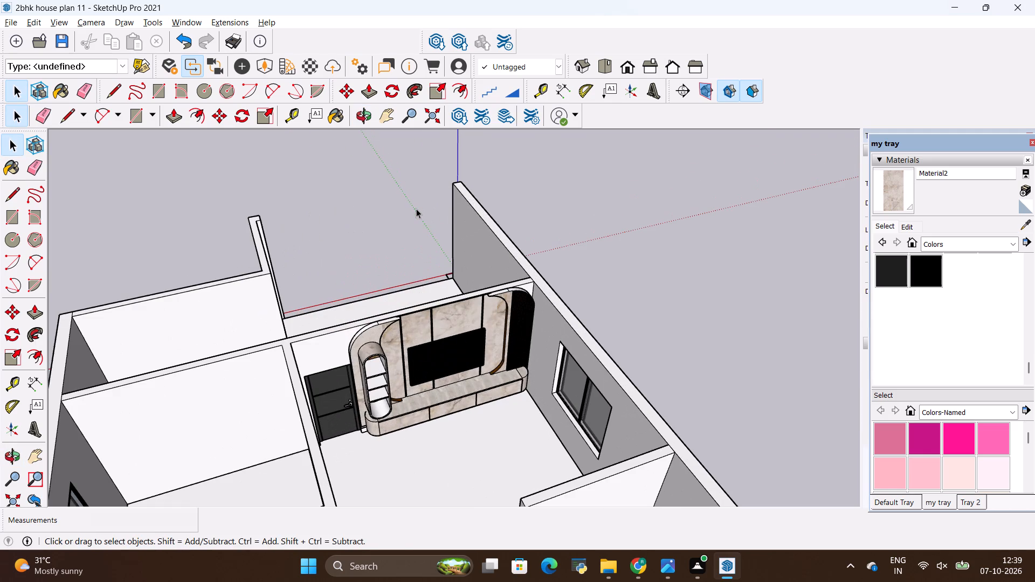
Check the TV unit with its console, niche and neighbouring door up close and within the overall house.
scroll(406, 237, "up", 1)
middle_click_drag(406, 237, 408, 211)
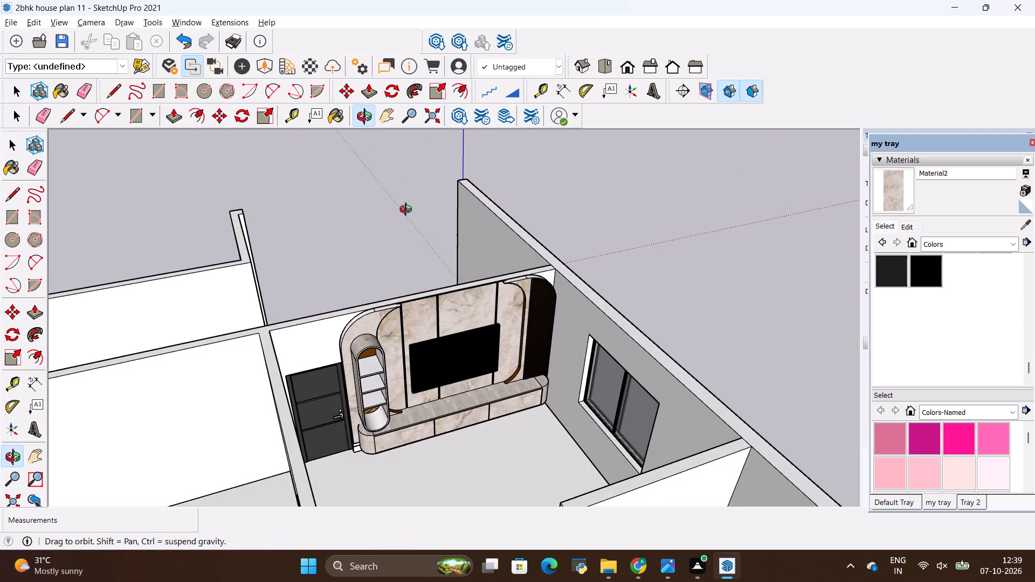
middle_click_drag(408, 211, 408, 210)
scroll(407, 253, "up", 4)
middle_click_drag(407, 263, 402, 206)
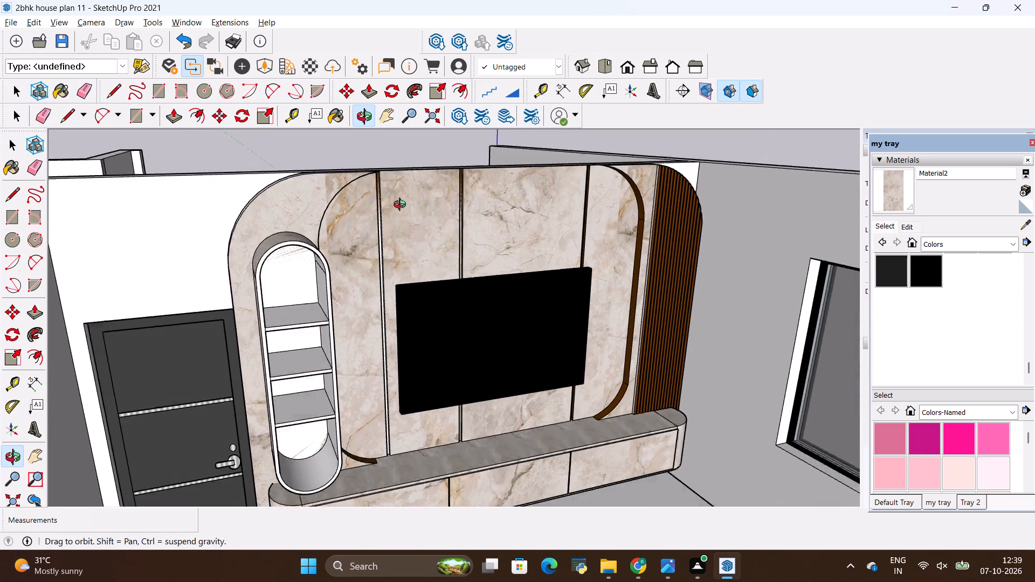
middle_click_drag(402, 206, 403, 246)
scroll(394, 237, "down", 9)
key("space")
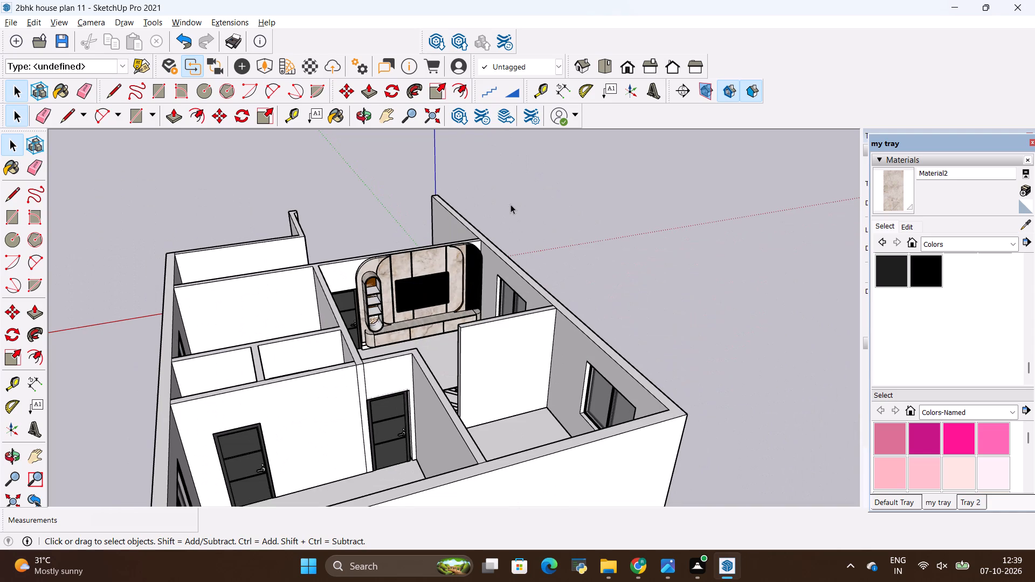
scroll(439, 207, "up", 9)
scroll(392, 212, "down", 10)
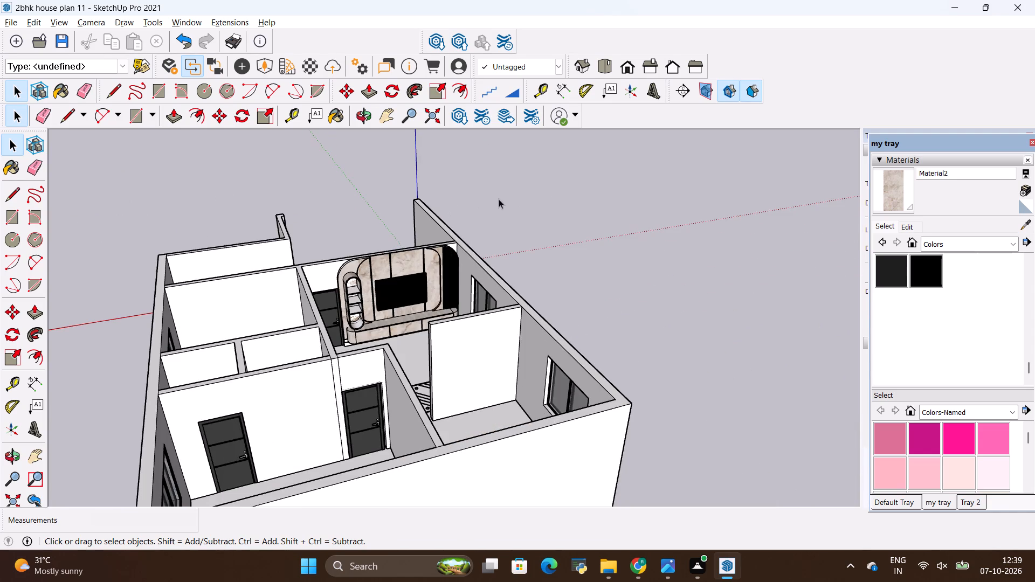
key("space")
left_click(499, 199)
Examine the TV feature wall's top edge against the wall behind and its junction with the side wall.
scroll(386, 223, "up", 9)
middle_click_drag(418, 260, 450, 275)
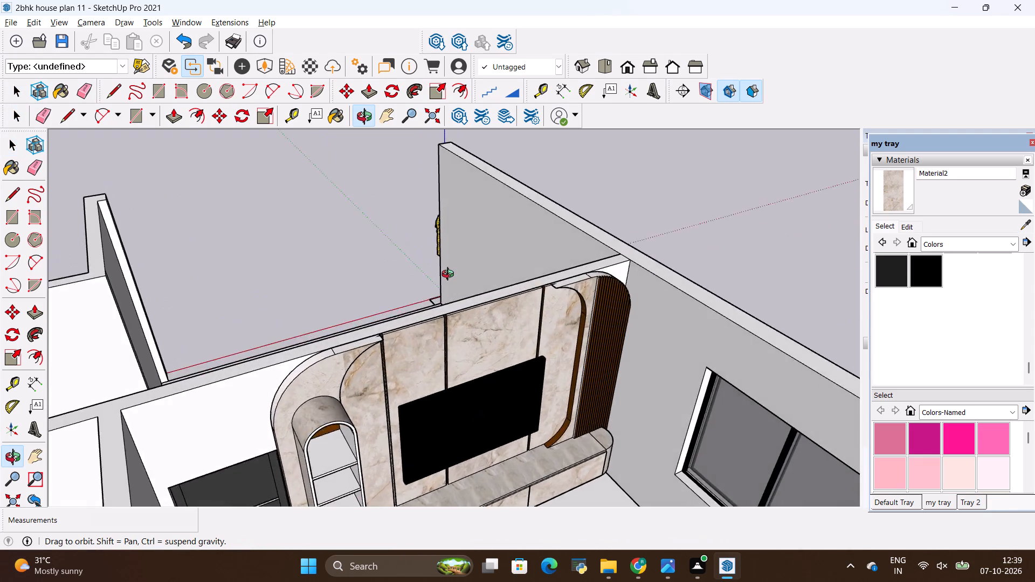
middle_click_drag(450, 275, 443, 238)
scroll(440, 217, "up", 2)
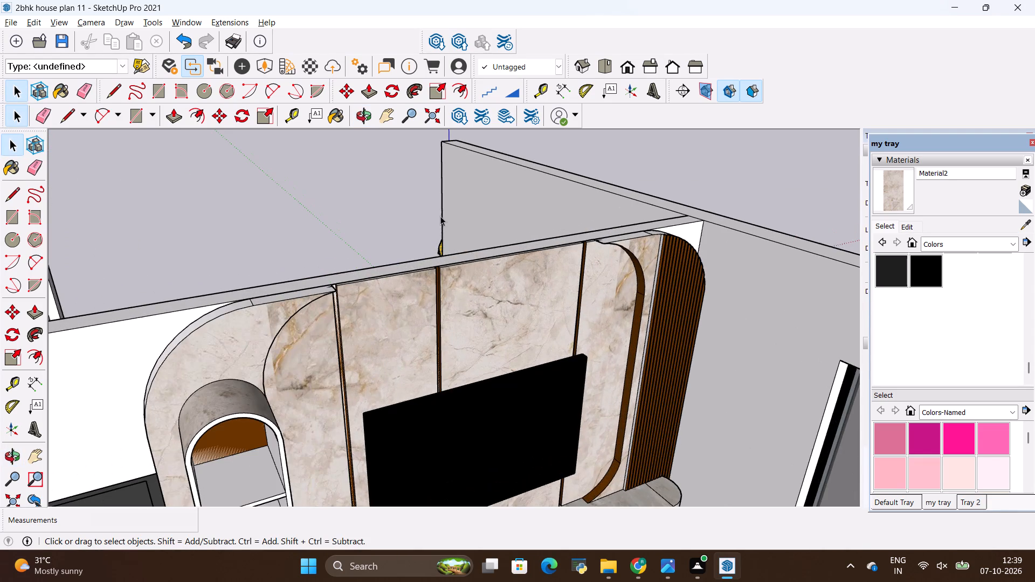
middle_click_drag(412, 304, 394, 244)
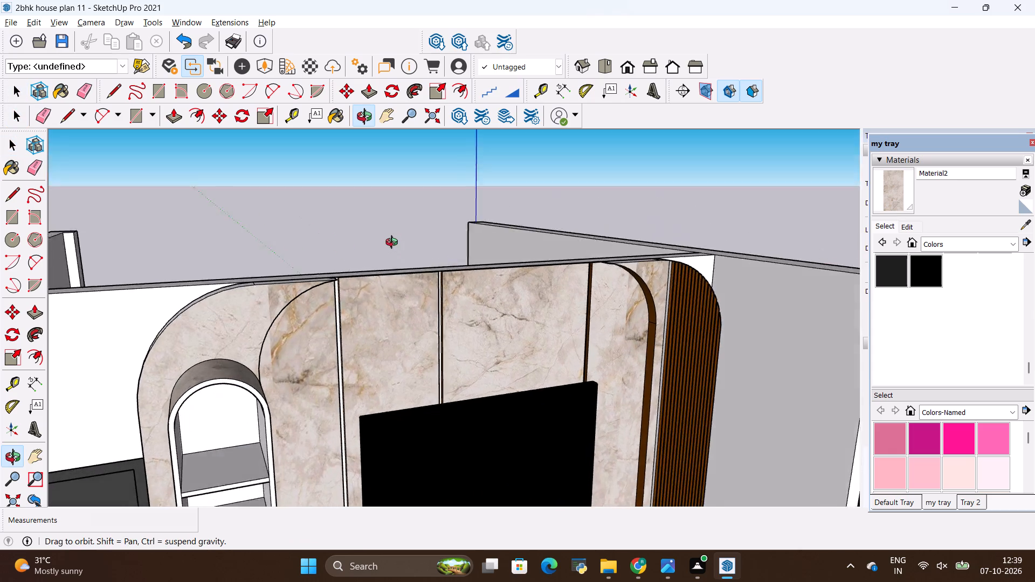
middle_click_drag(394, 244, 382, 281)
scroll(379, 253, "down", 4)
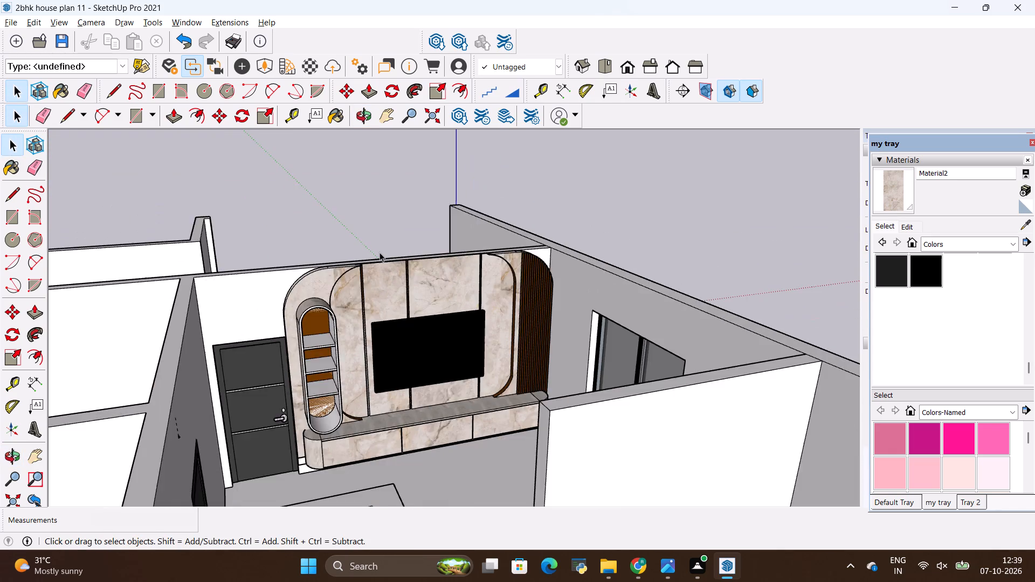
scroll(379, 251, "down", 6)
scroll(399, 252, "up", 4)
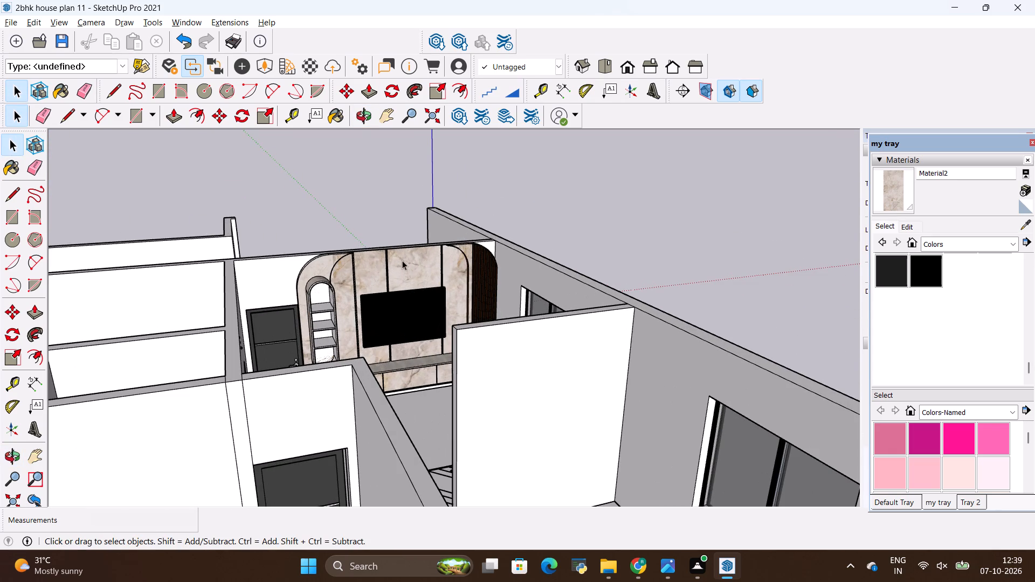
middle_click(398, 206)
scroll(401, 211, "up", 3)
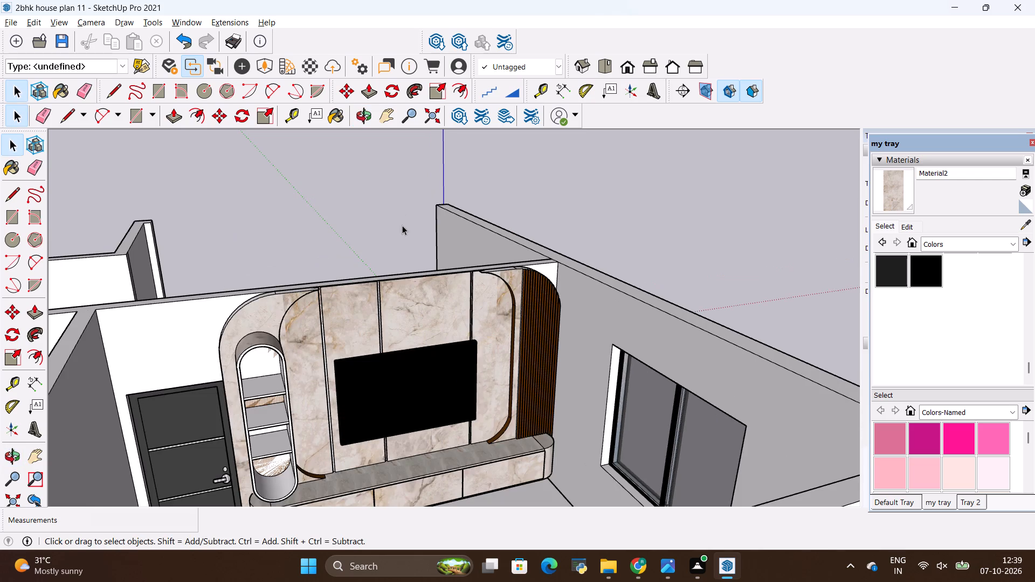
scroll(402, 225, "up", 1)
middle_click_drag(404, 227, 406, 185)
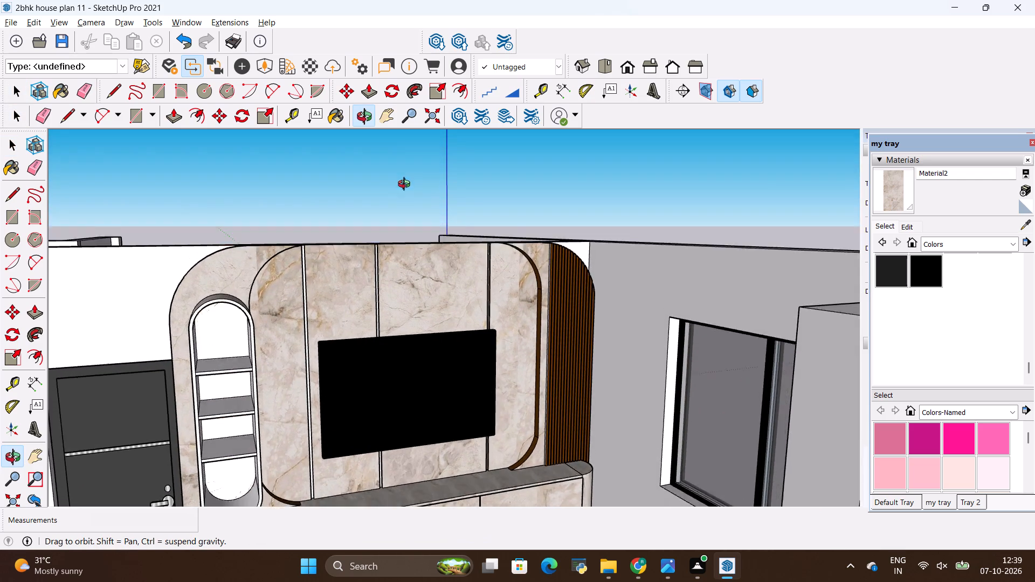
middle_click_drag(406, 185, 405, 241)
Review the TV feature wall within the living room from above, from the full unit to its upper marble panels.
scroll(395, 216, "down", 5)
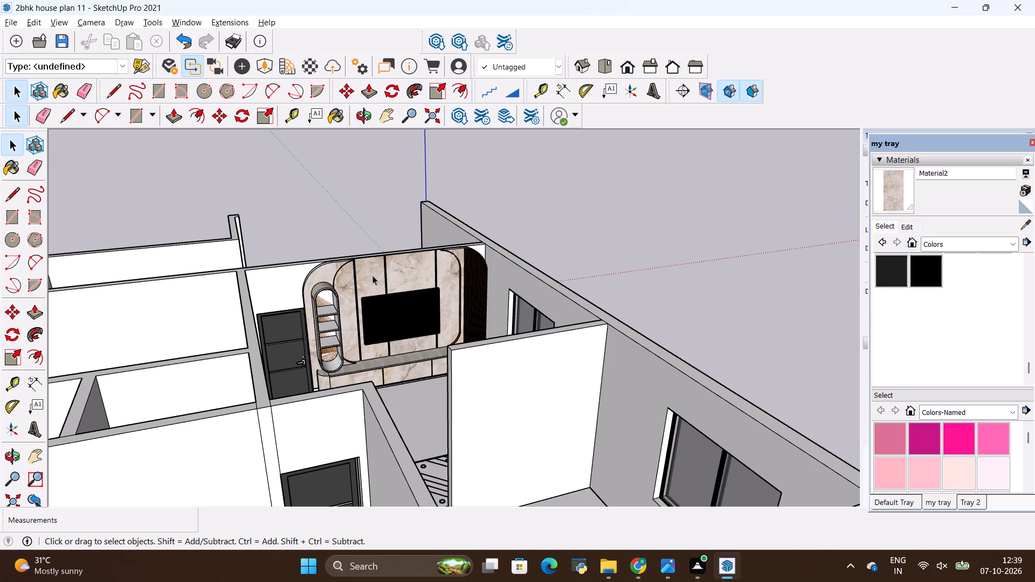
scroll(360, 235, "up", 2)
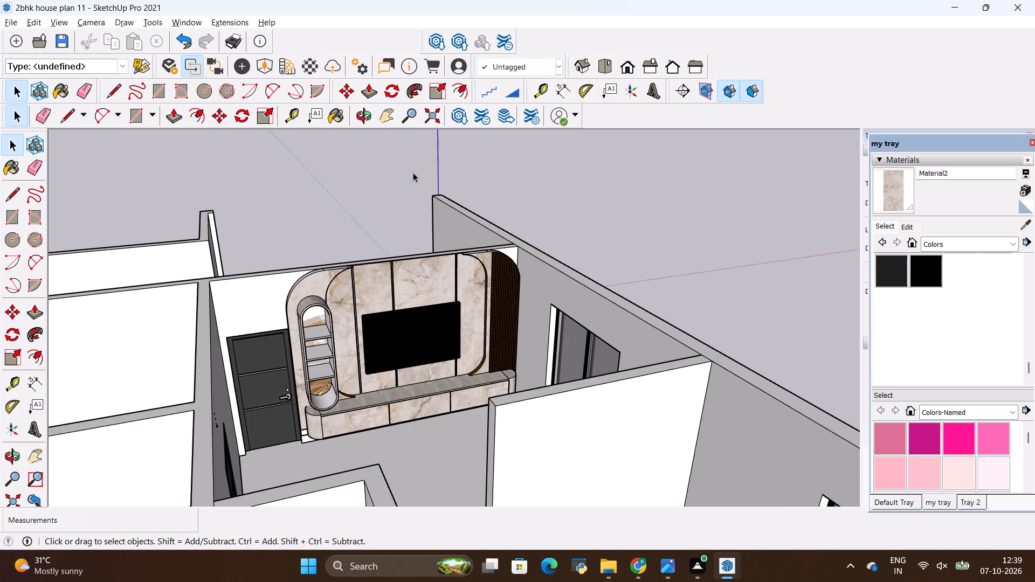
key("space")
left_click(416, 171)
middle_click_drag(356, 261, 371, 262)
key("space")
left_click(510, 172)
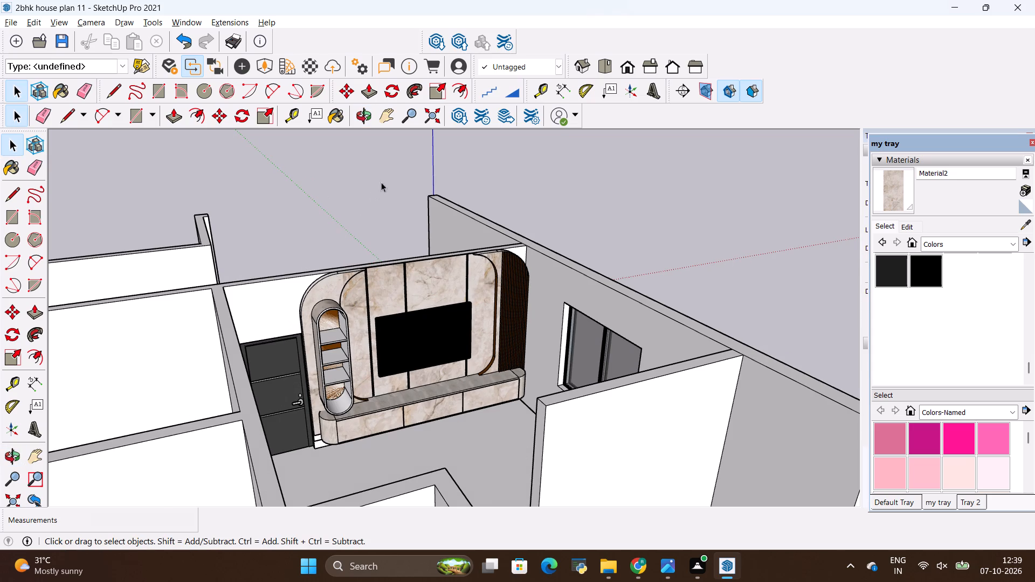
scroll(387, 176, "up", 1)
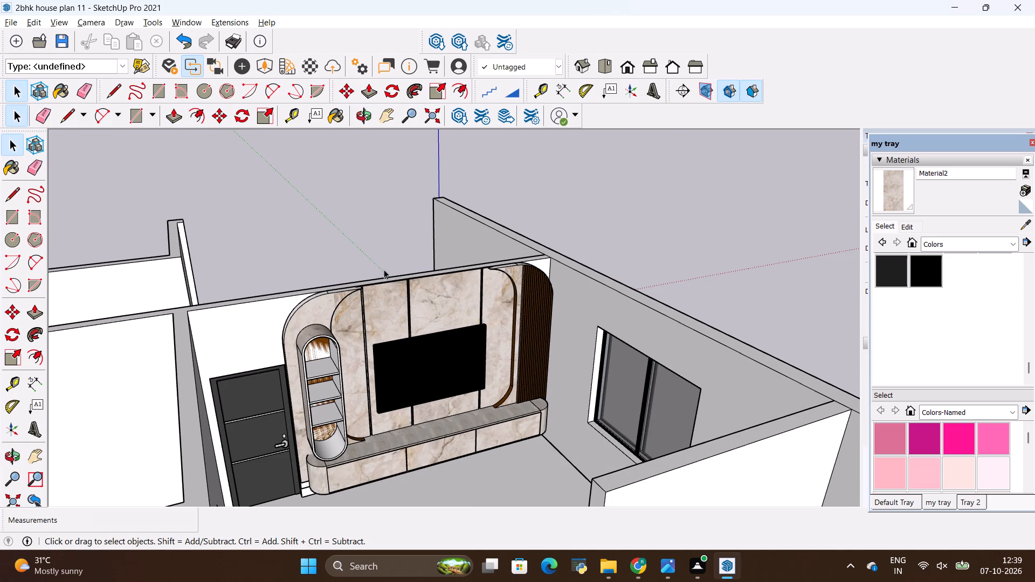
scroll(388, 269, "up", 1)
middle_click_drag(389, 269, 385, 214)
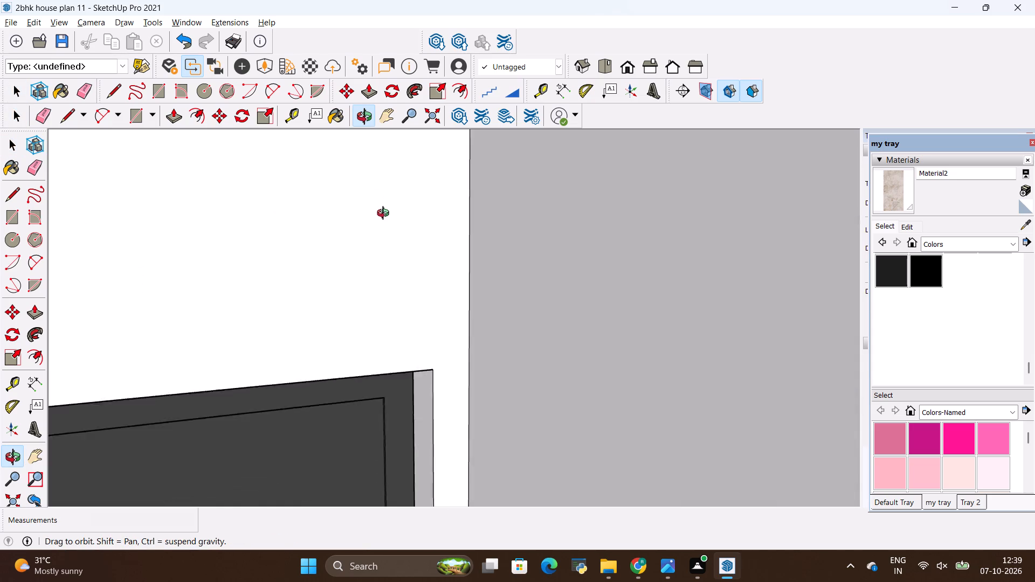
middle_click_drag(385, 214, 378, 255)
scroll(458, 254, "up", 2)
scroll(288, 205, "up", 2)
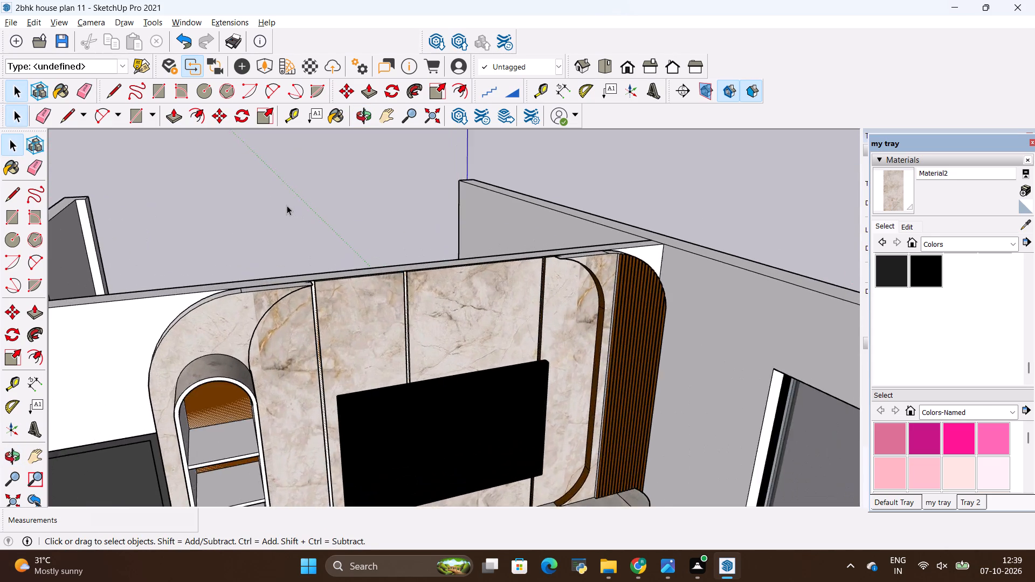
Examine the TV feature wall and console together with the adjoining door and side-wall window from raised and lower angles.
scroll(287, 205, "down", 4)
middle_click_drag(563, 206, 552, 231)
scroll(303, 212, "down", 5)
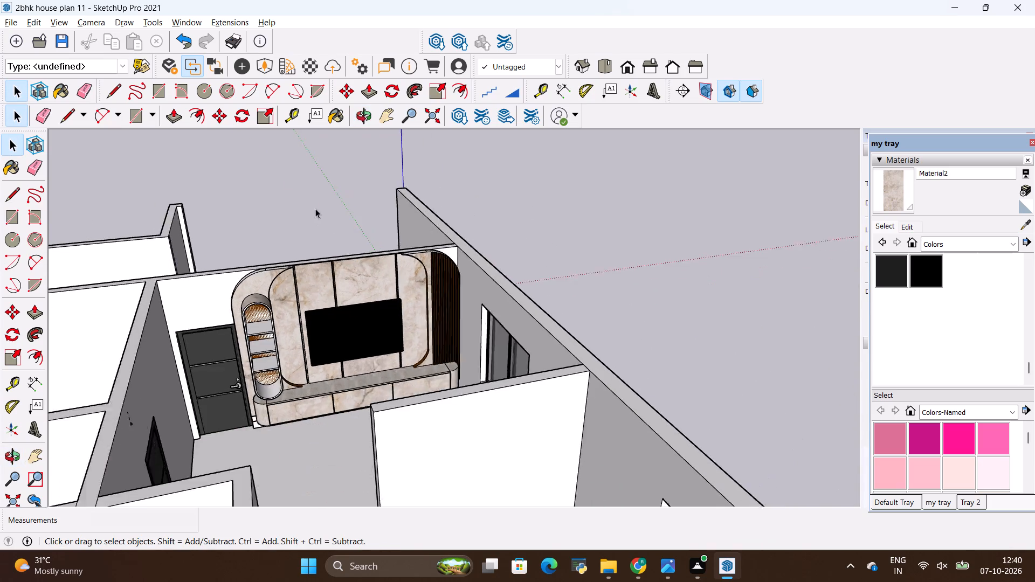
scroll(311, 202, "up", 4)
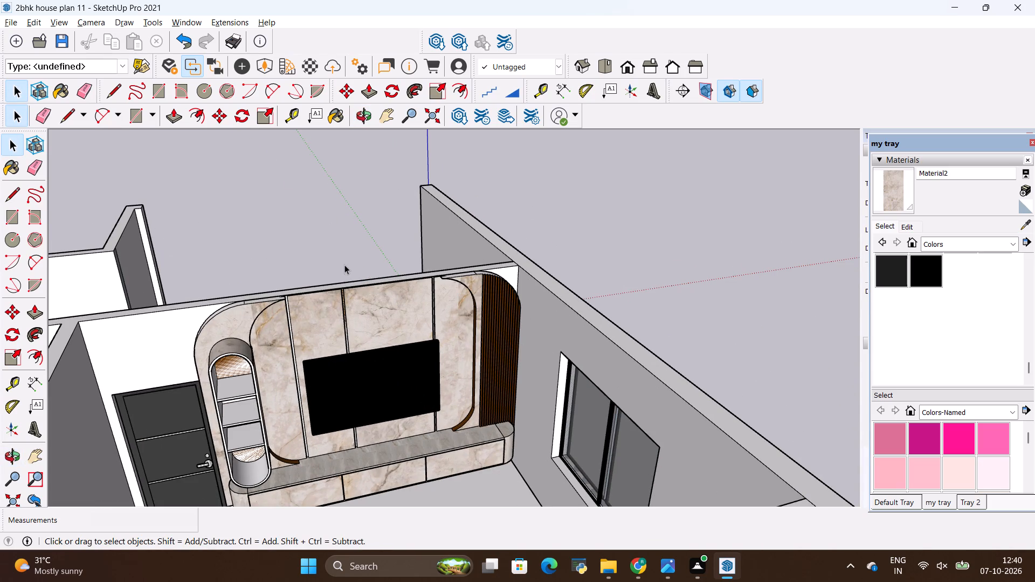
middle_click_drag(346, 263, 371, 202)
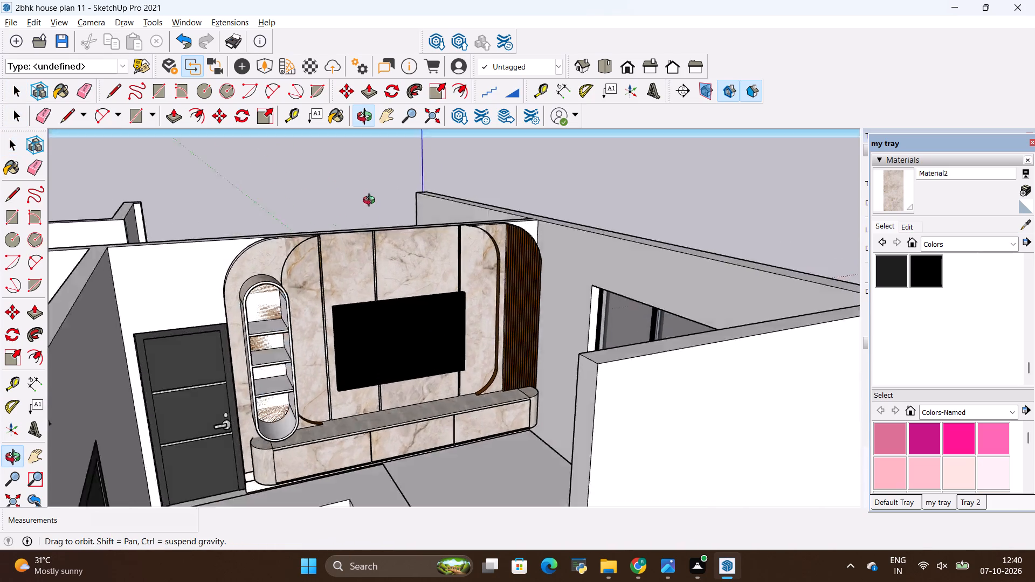
middle_click_drag(371, 202, 350, 244)
scroll(354, 223, "up", 2)
middle_click_drag(351, 219, 361, 202)
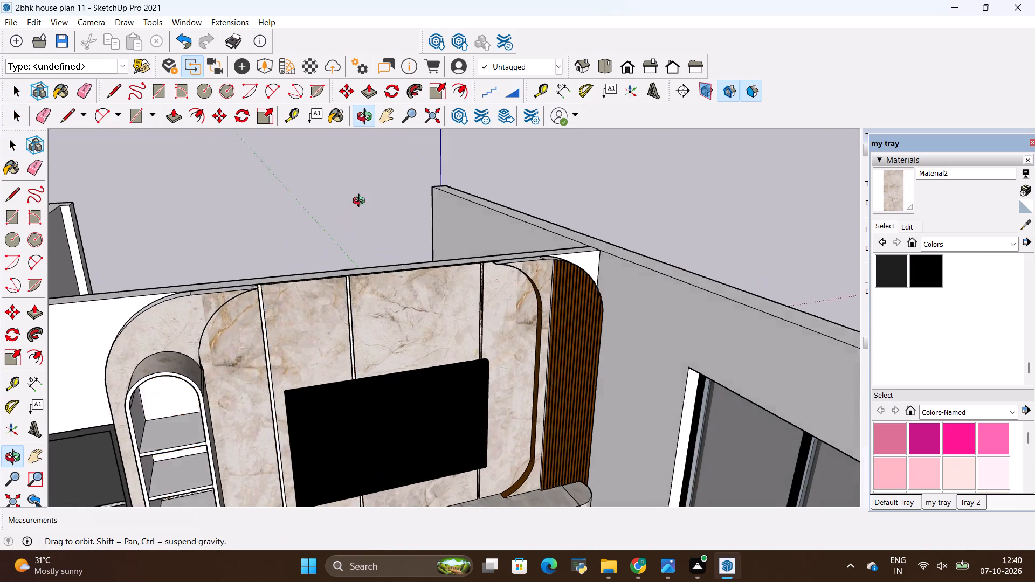
middle_click_drag(361, 202, 315, 234)
scroll(315, 231, "down", 1)
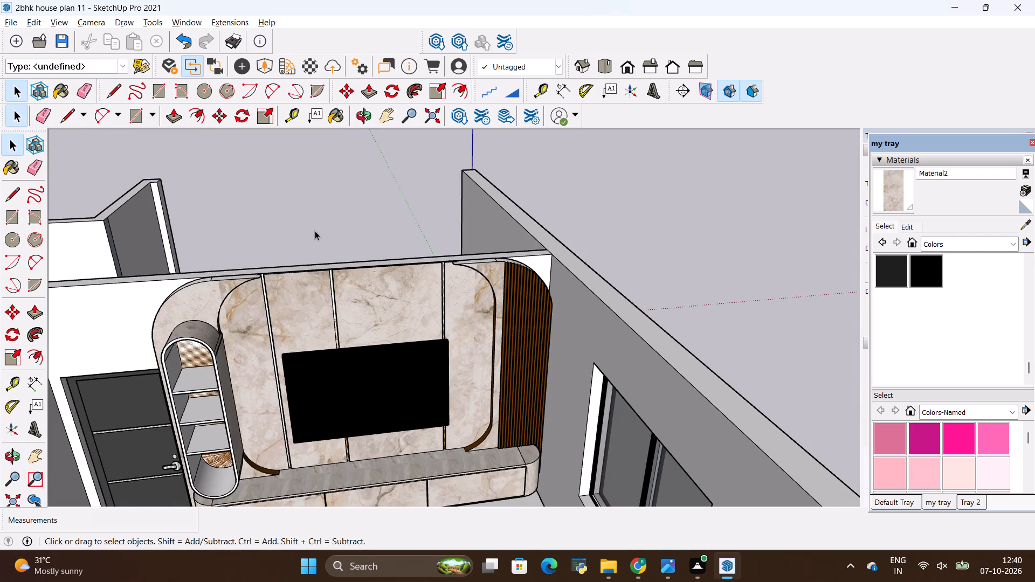
scroll(319, 317, "up", 1)
scroll(364, 288, "up", 2)
middle_click_drag(418, 313, 480, 262)
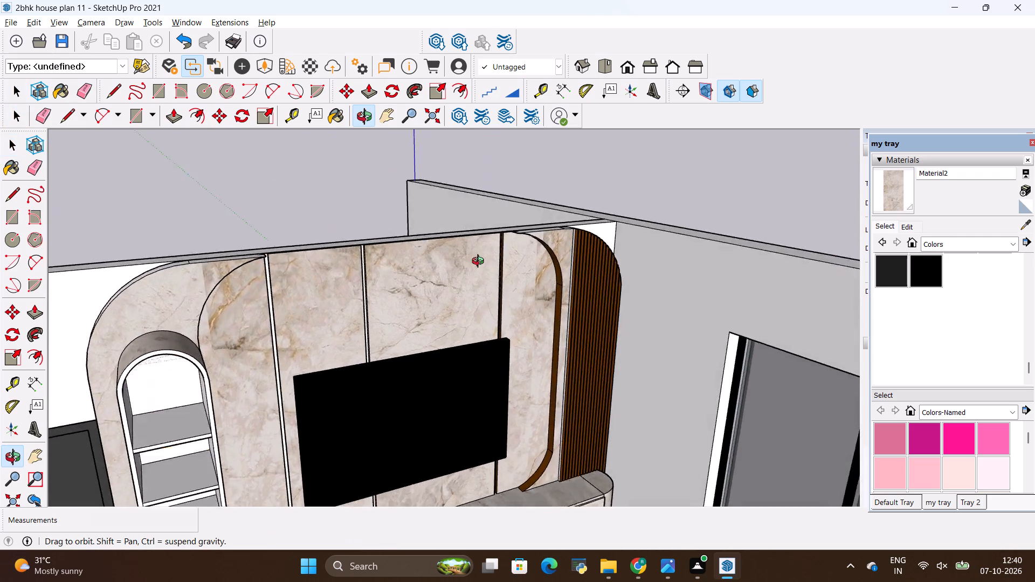
middle_click_drag(480, 262, 399, 334)
Check how the TV feature wall sits among the surrounding rooms, including its top edge and the corner with the side wall.
scroll(395, 230, "down", 9)
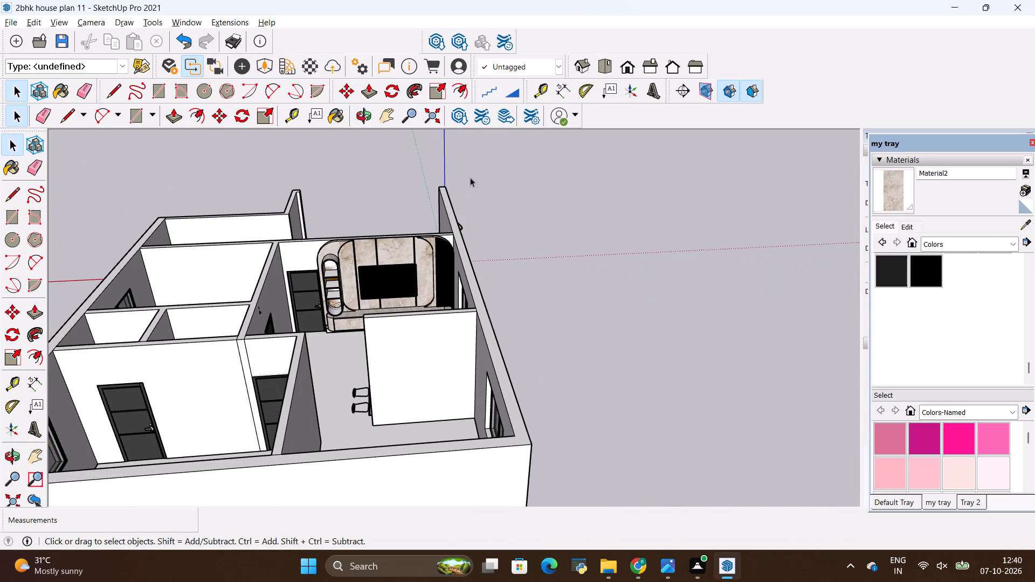
key("space")
left_click(516, 164)
scroll(406, 189, "up", 4)
scroll(252, 209, "up", 2)
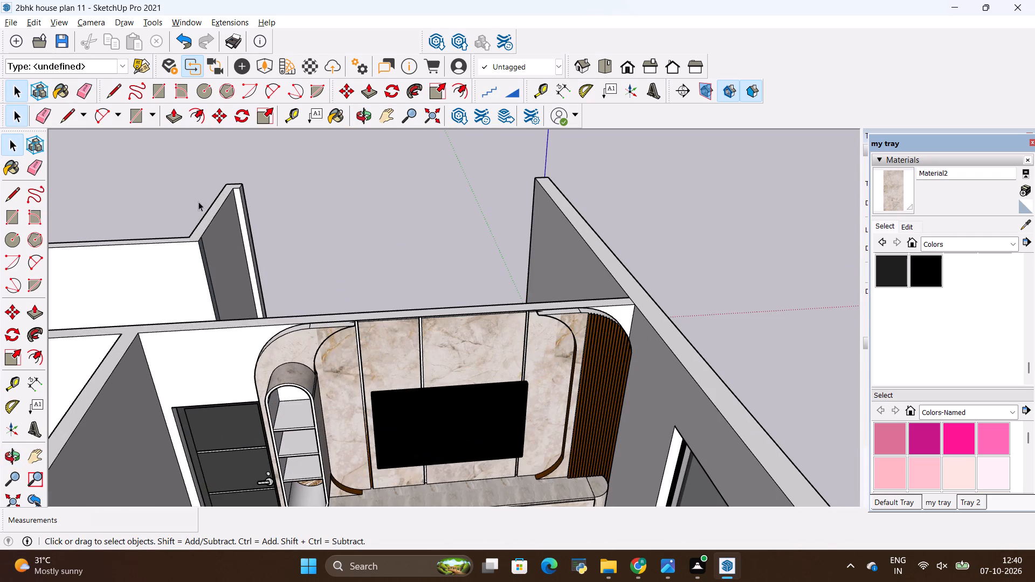
scroll(295, 280, "down", 3)
middle_click_drag(371, 302, 427, 313)
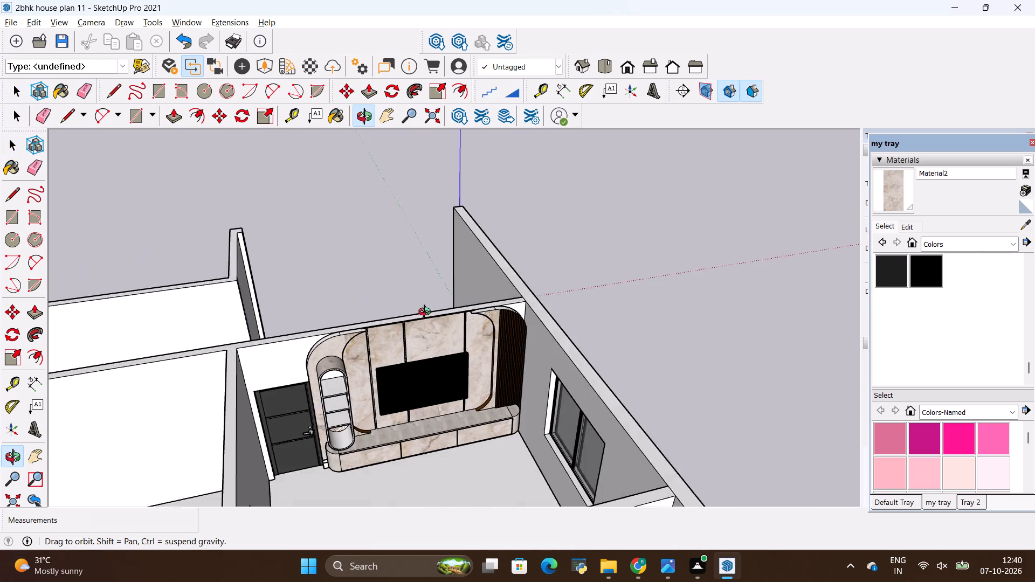
middle_click_drag(427, 313, 435, 284)
scroll(518, 208, "up", 4)
scroll(507, 212, "down", 3)
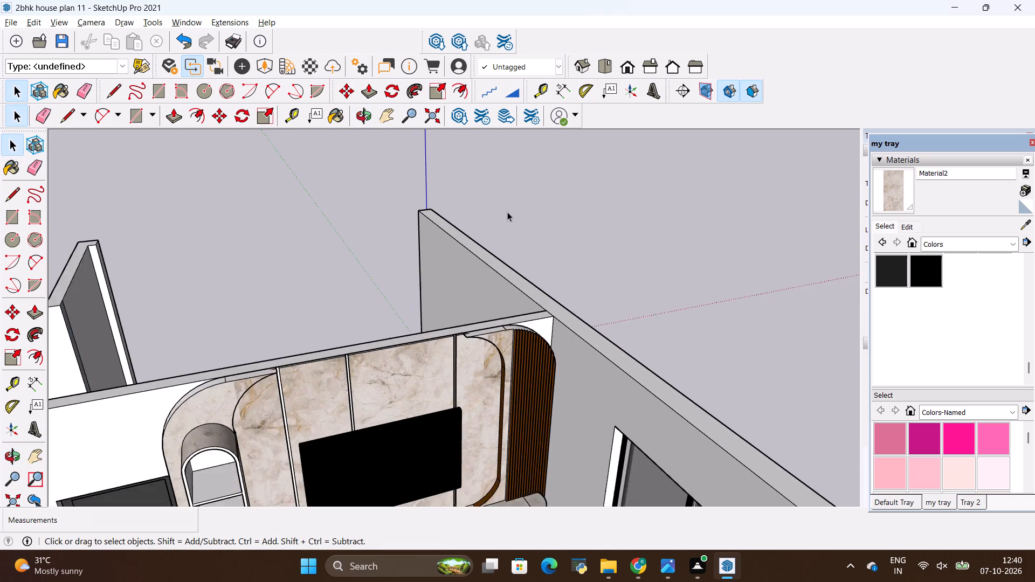
middle_click_drag(433, 249, 431, 225)
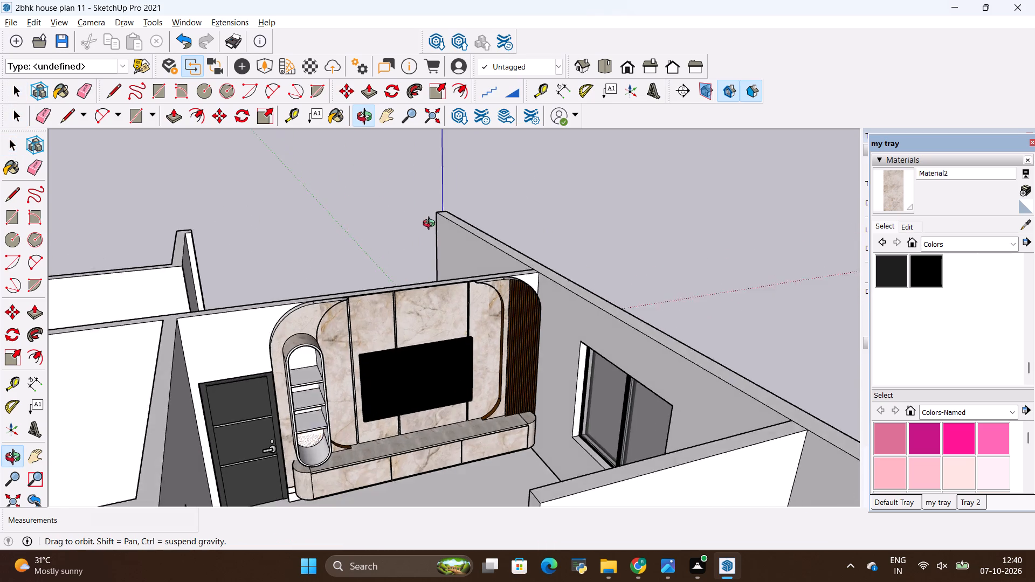
middle_click_drag(431, 225, 411, 223)
scroll(378, 212, "up", 3)
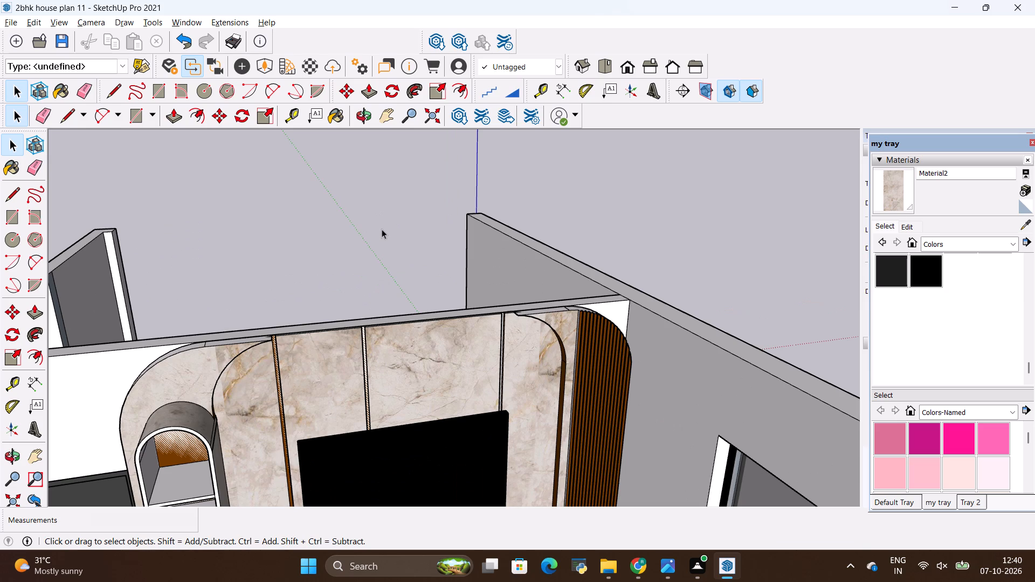
Review the whole house from outside, including the room layout, and return to the TV feature wall's upper panels.
scroll(378, 229, "down", 10)
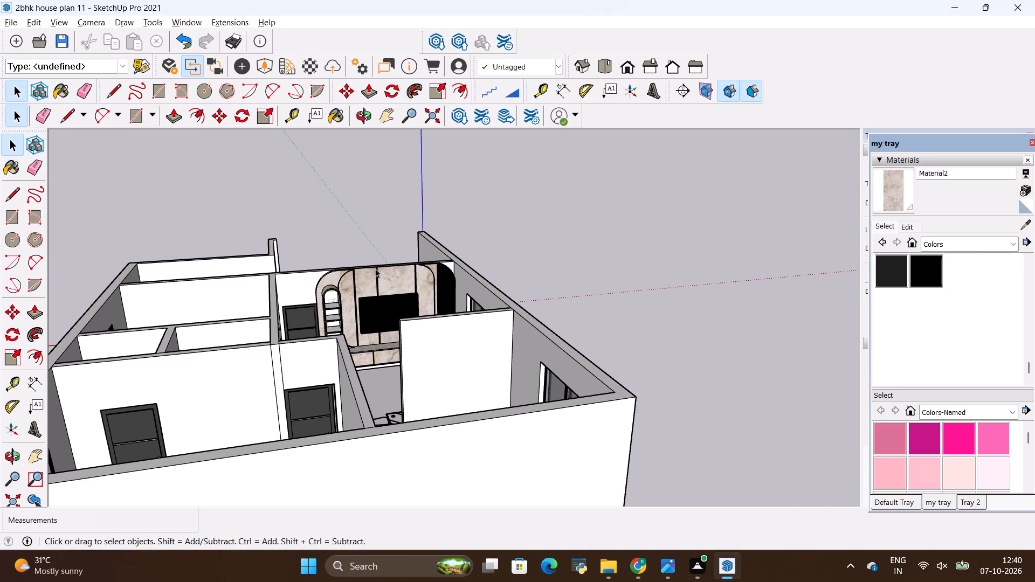
scroll(374, 234, "down", 4)
key("space")
left_click(349, 183)
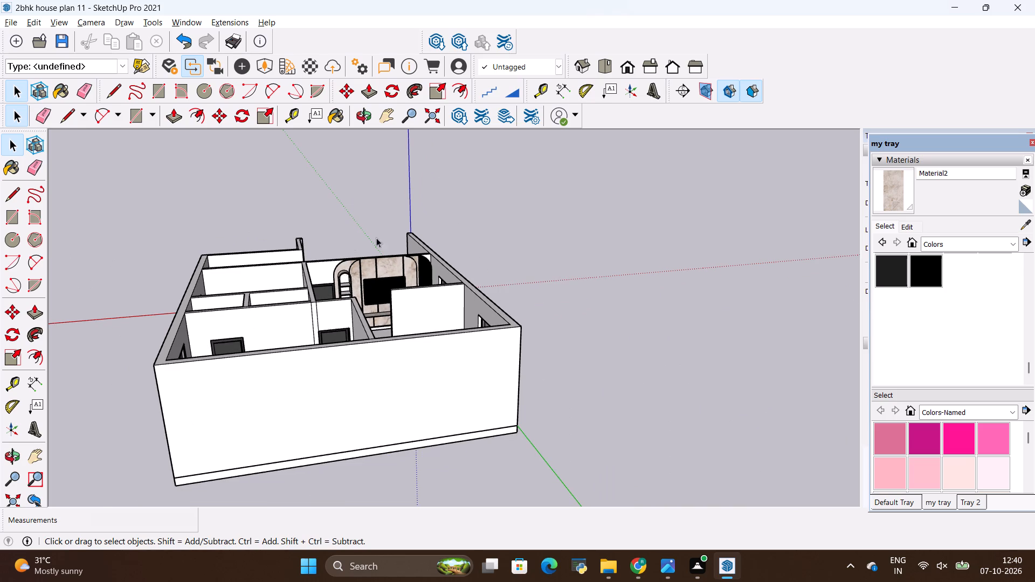
scroll(384, 246, "up", 6)
scroll(383, 246, "down", 3)
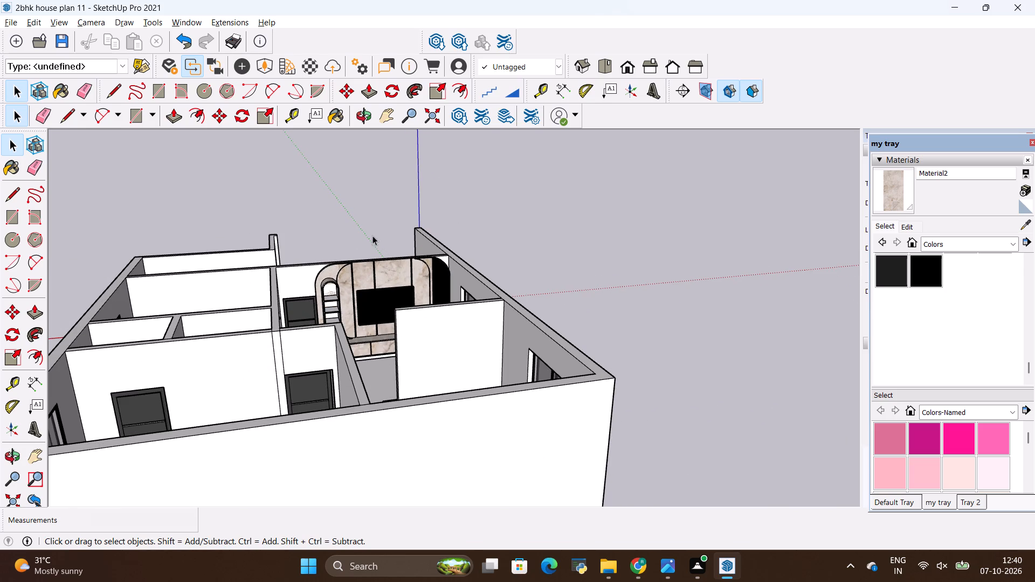
scroll(371, 235, "up", 5)
key("space")
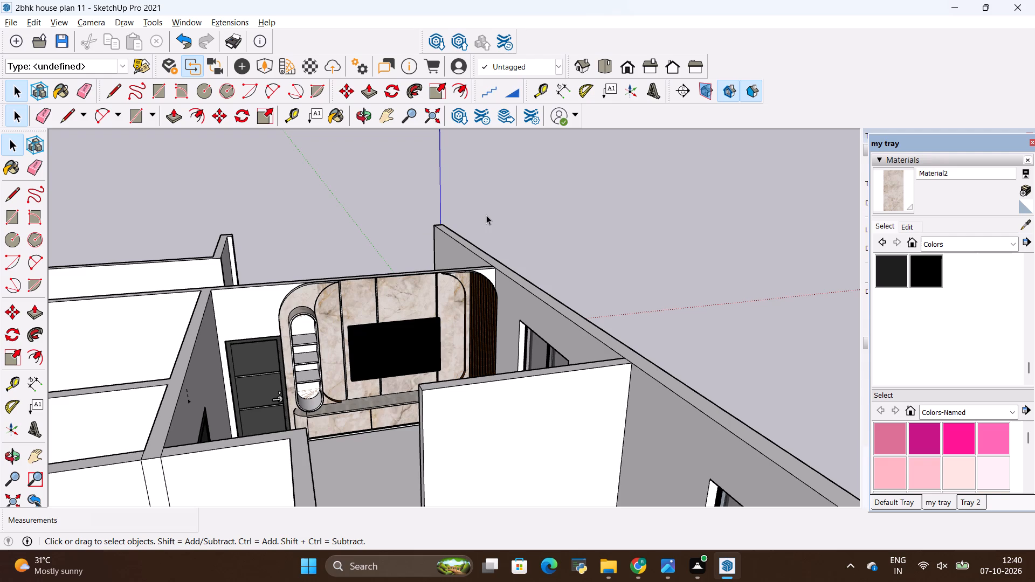
left_click(486, 215)
key("space")
left_click(398, 222)
scroll(402, 250, "up", 4)
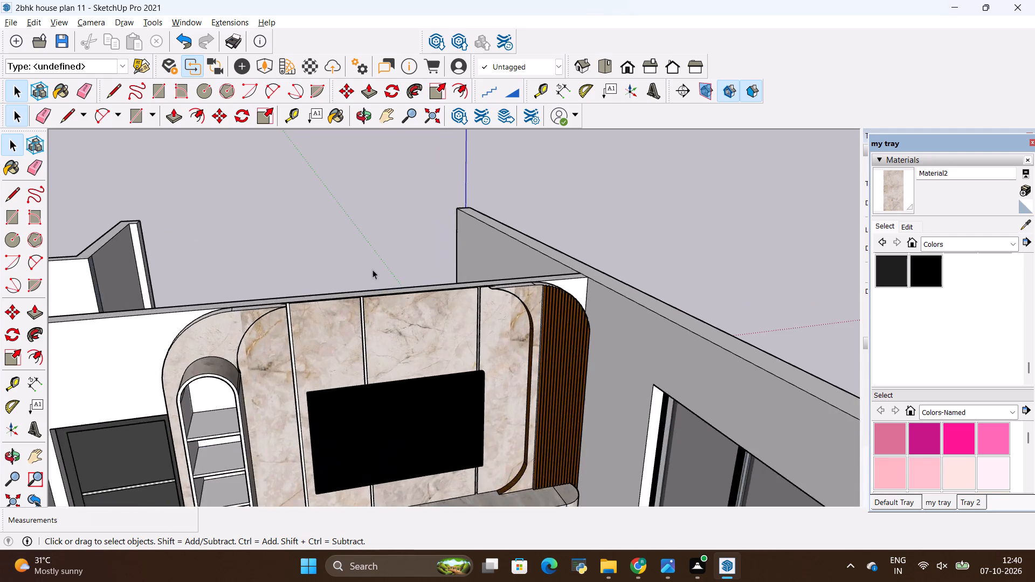
Inspect the TV unit's marble panels, wood slats, arched shelf niche and console from above and near eye level.
scroll(375, 247, "down", 5)
scroll(324, 352, "up", 5)
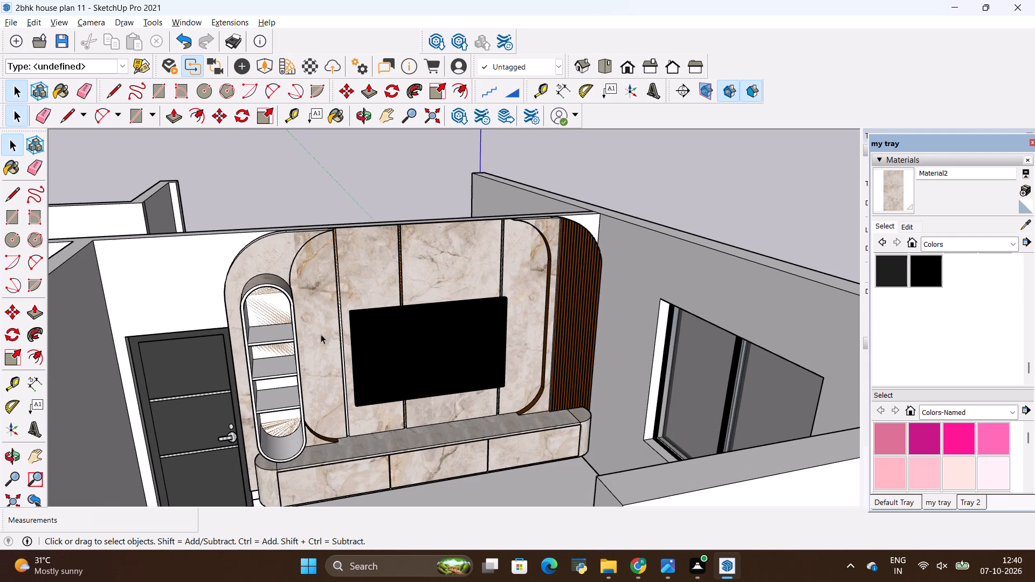
key("space")
left_click(361, 179)
middle_click_drag(376, 213, 376, 252)
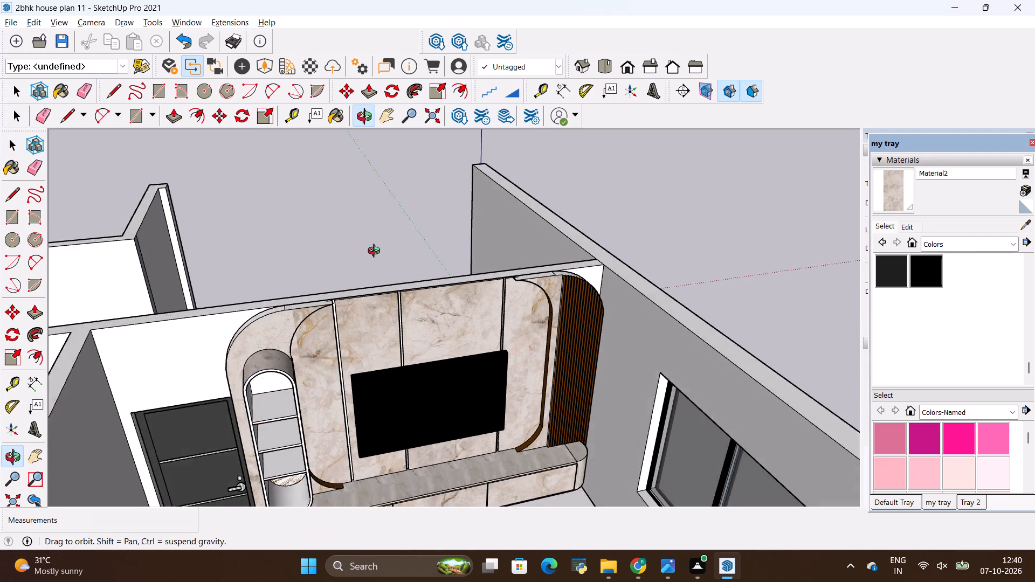
middle_click_drag(376, 252, 377, 262)
scroll(379, 240, "down", 2)
scroll(372, 308, "up", 3)
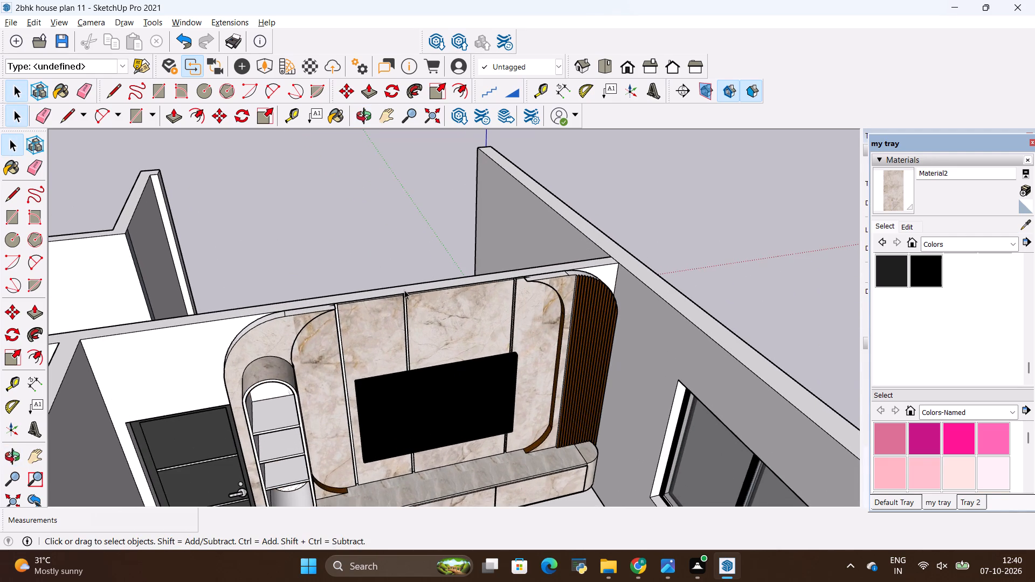
middle_click_drag(432, 290, 430, 218)
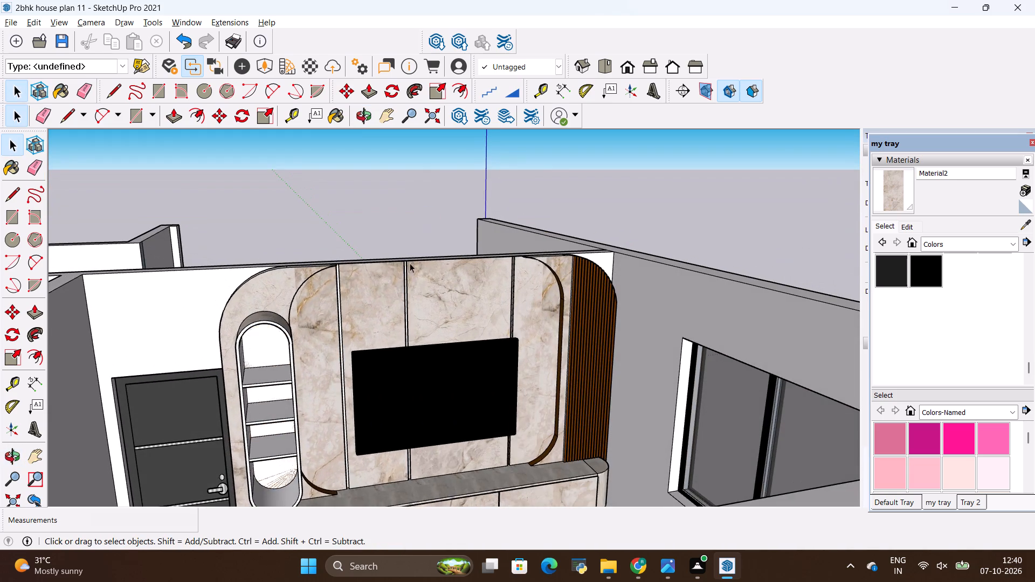
scroll(406, 271, "up", 1)
middle_click_drag(439, 302, 452, 256)
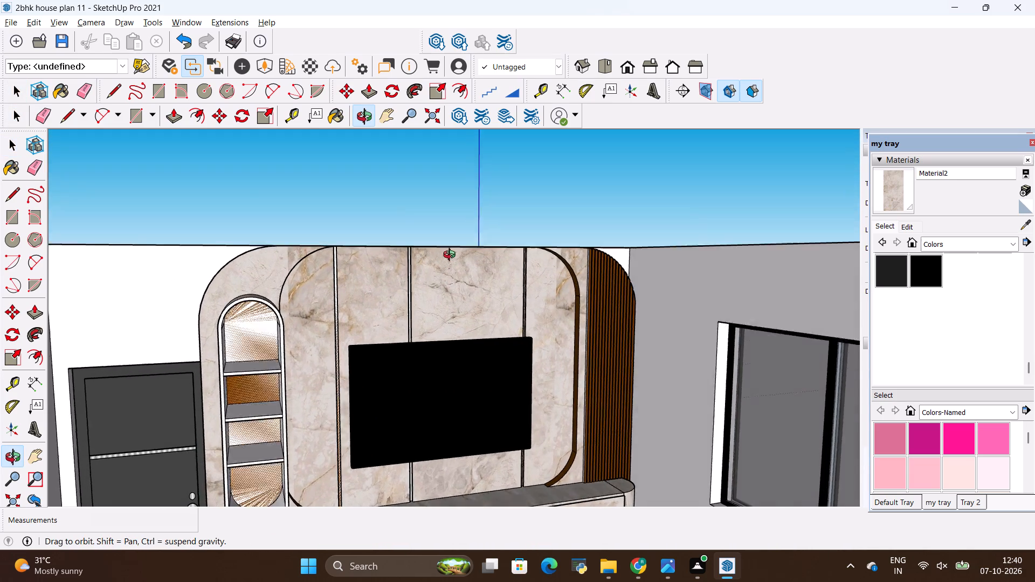
middle_click_drag(452, 256, 420, 328)
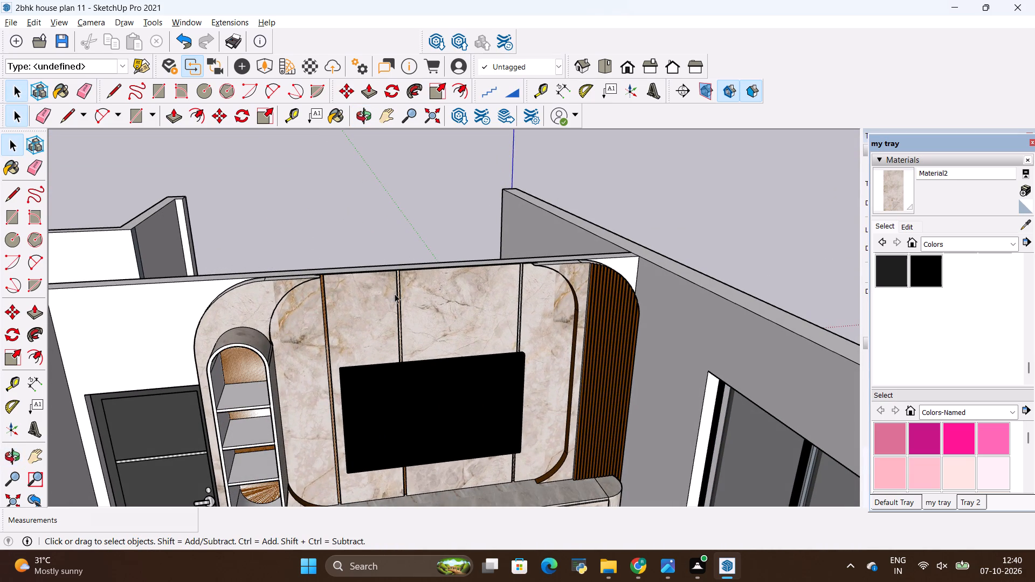
middle_click_drag(397, 356, 414, 255, "shift")
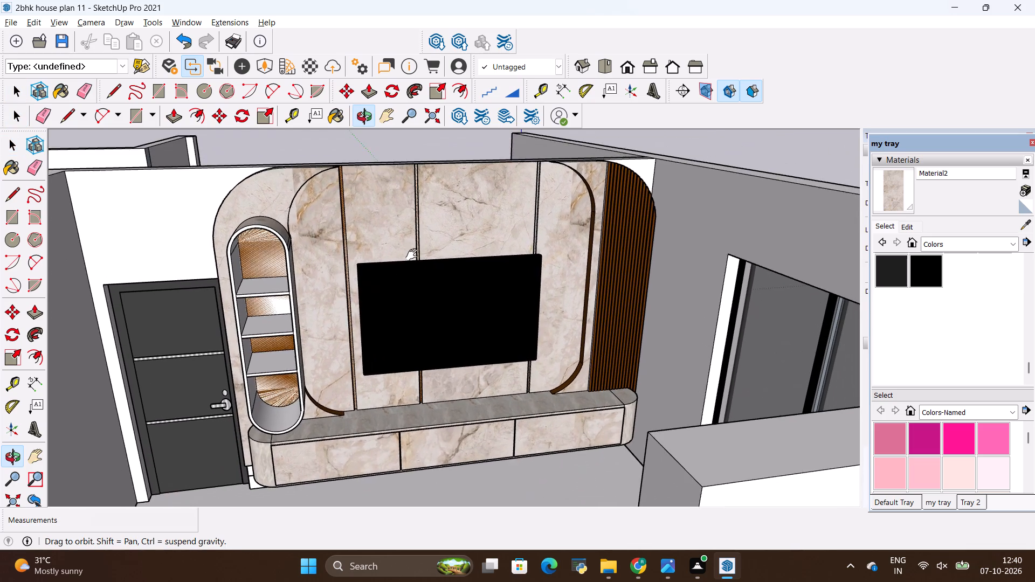
middle_click_drag(414, 255, 408, 286, "shift")
scroll(385, 171, "up", 1)
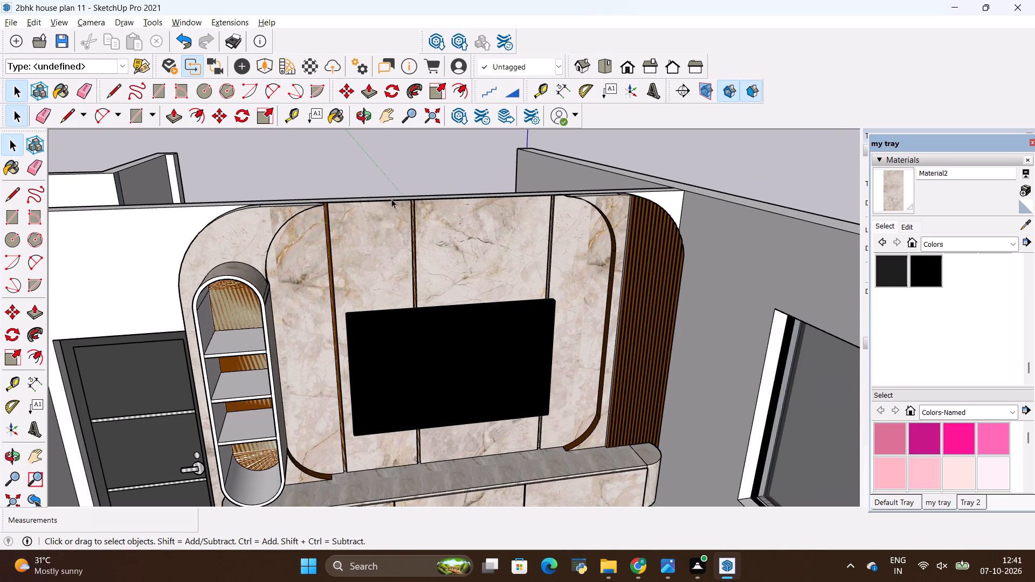
middle_click_drag(403, 267, 407, 278)
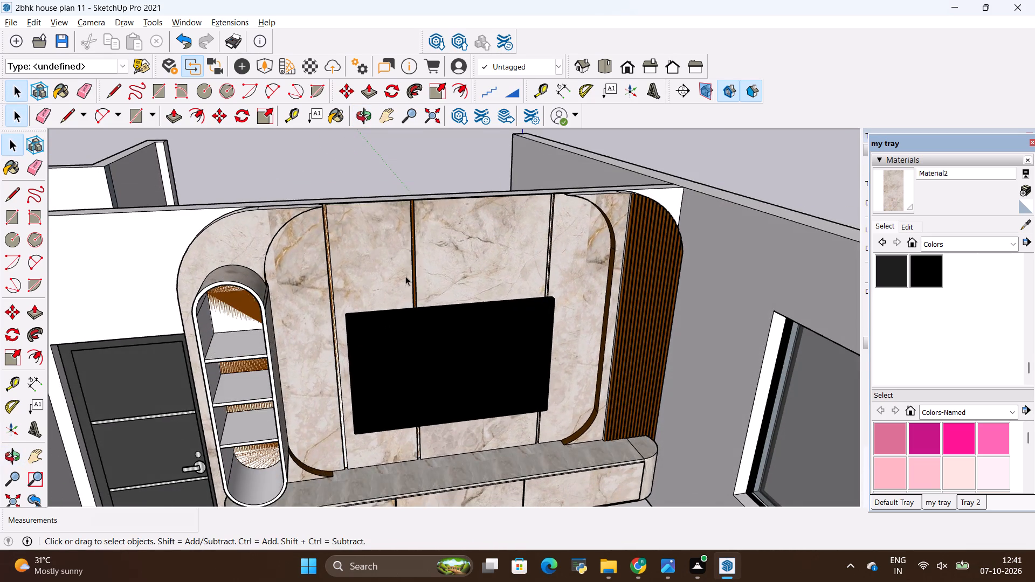
scroll(405, 276, "down", 10)
scroll(387, 327, "up", 1)
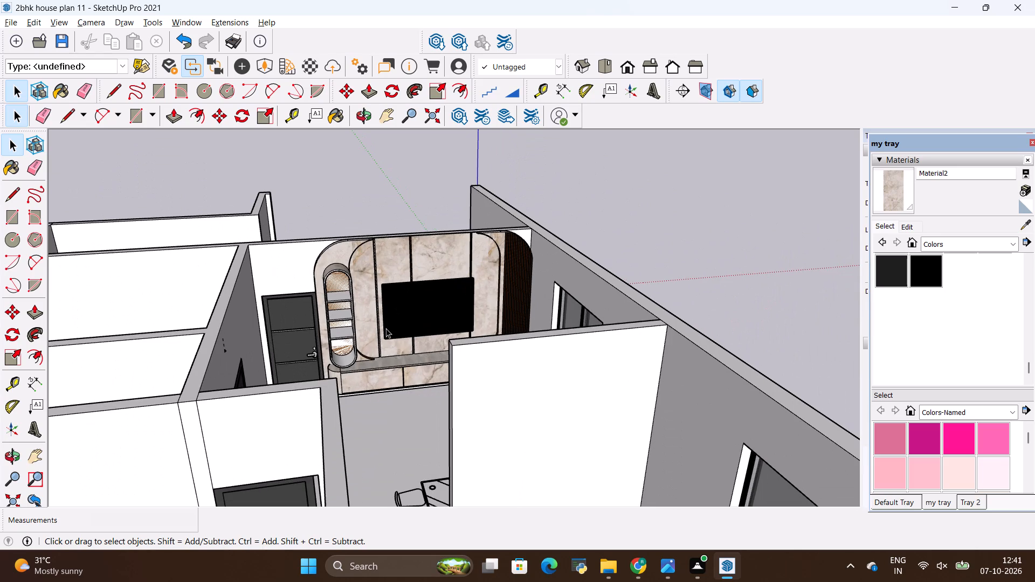
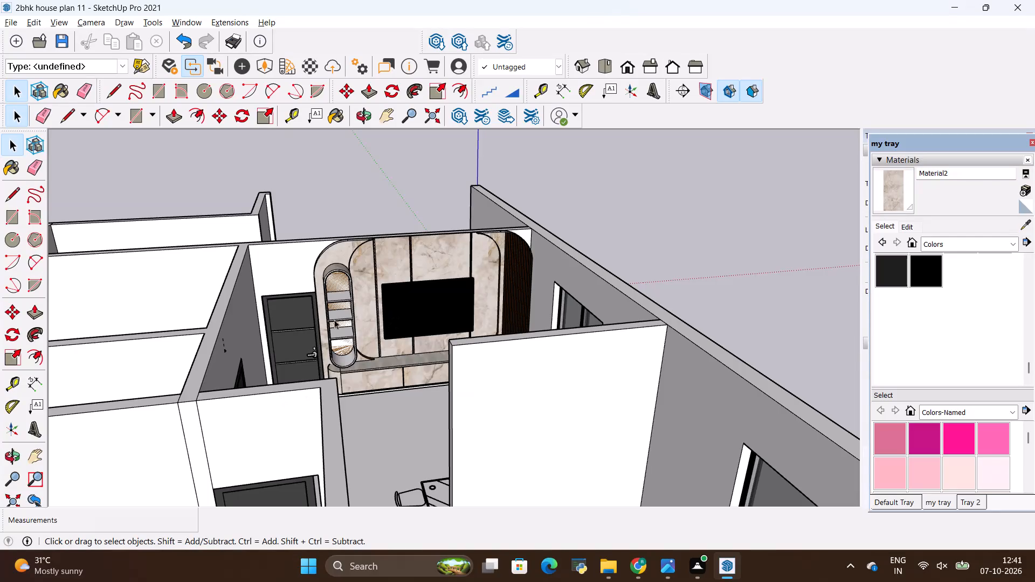
Review the TV feature wall up close and from outside the house, checking how it sits within the living room and surrounding room layout.
scroll(419, 184, "down", 4)
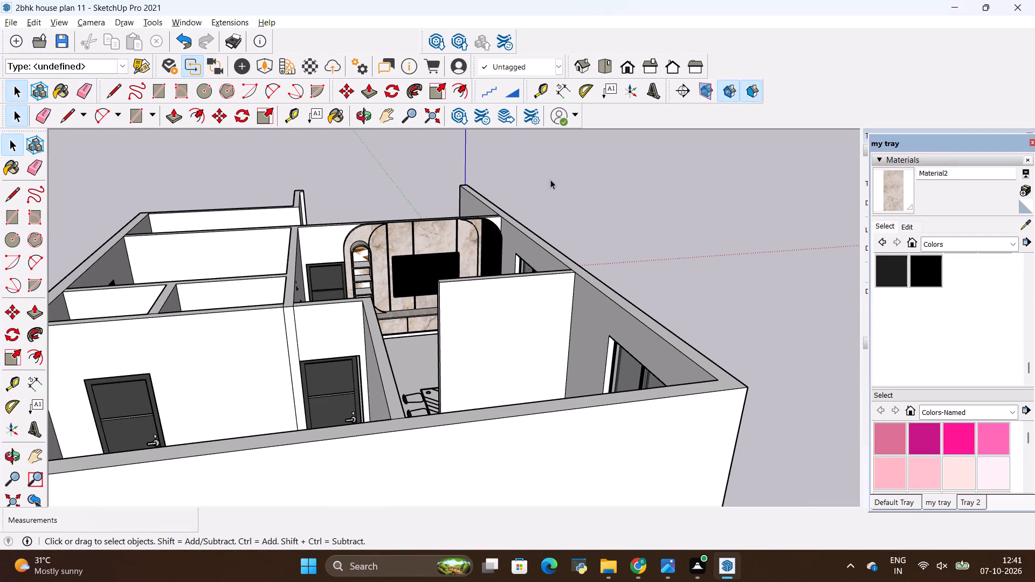
key("space")
left_click(562, 176)
key("space")
left_click(353, 147)
scroll(426, 247, "up", 9)
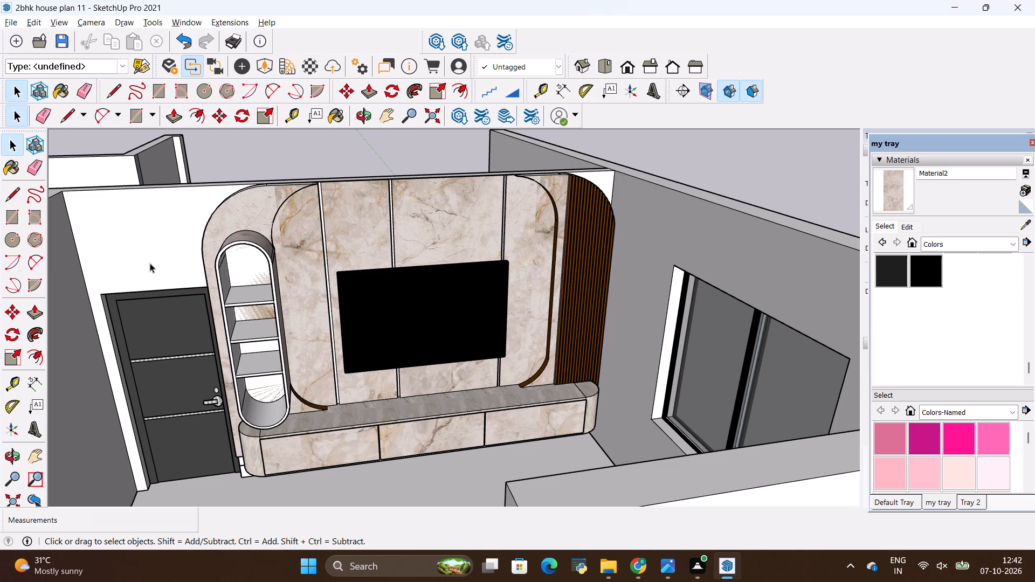
scroll(443, 407, "down", 4)
scroll(349, 369, "down", 3)
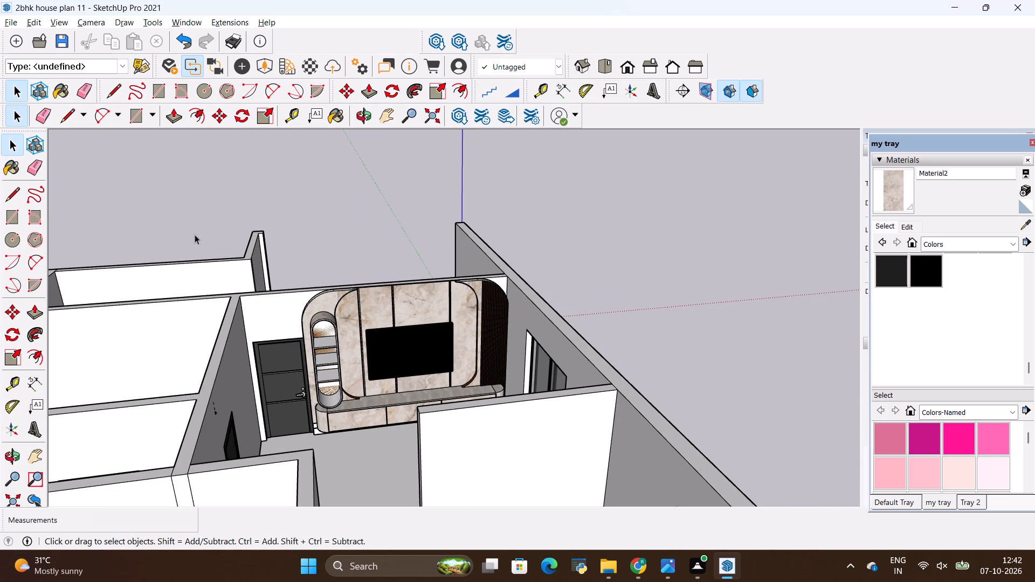
key("space")
left_click(545, 189)
scroll(414, 273, "down", 5)
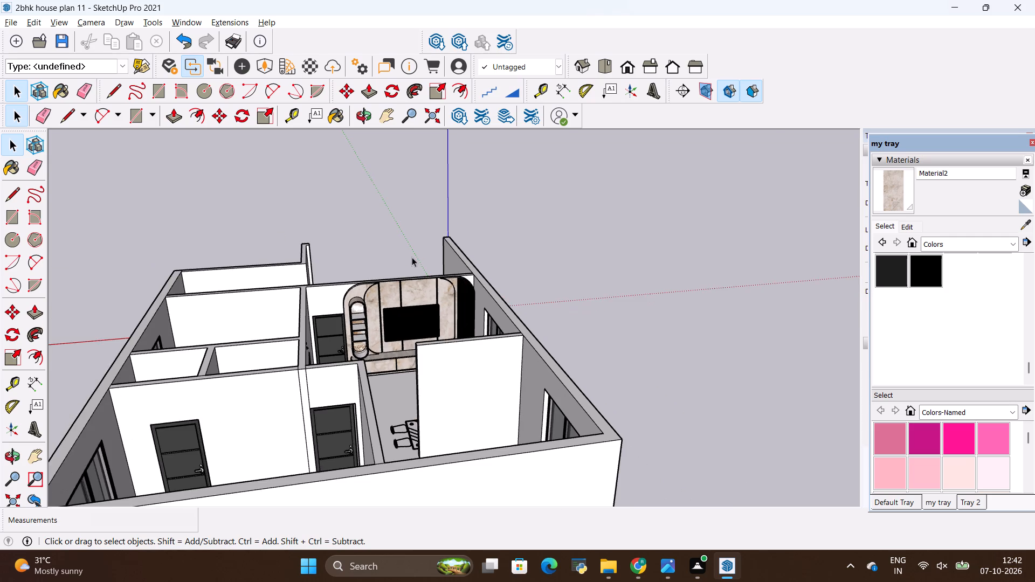
scroll(412, 257, "down", 5)
scroll(411, 460, "up", 2)
scroll(438, 339, "up", 4)
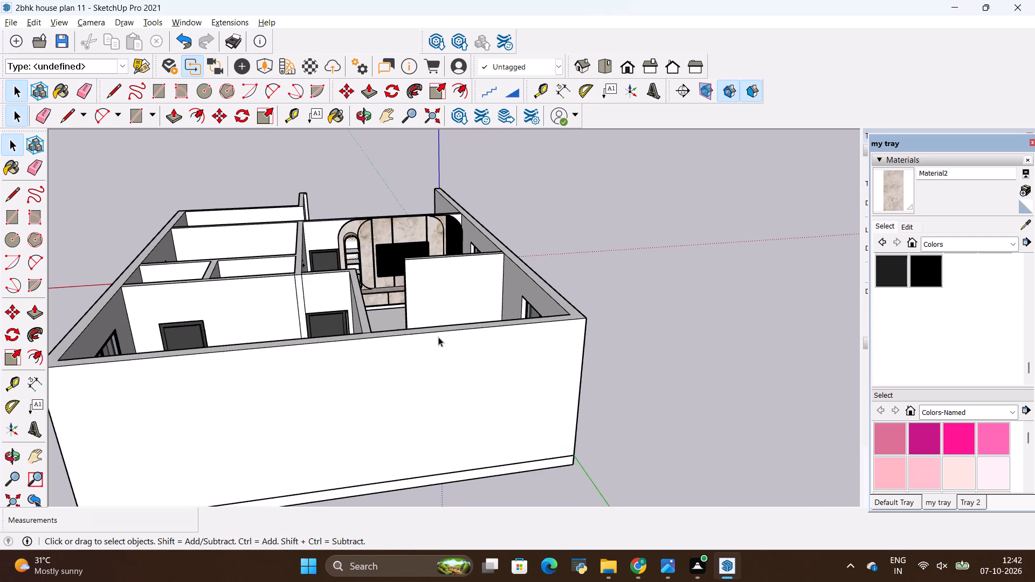
scroll(370, 299, "up", 3)
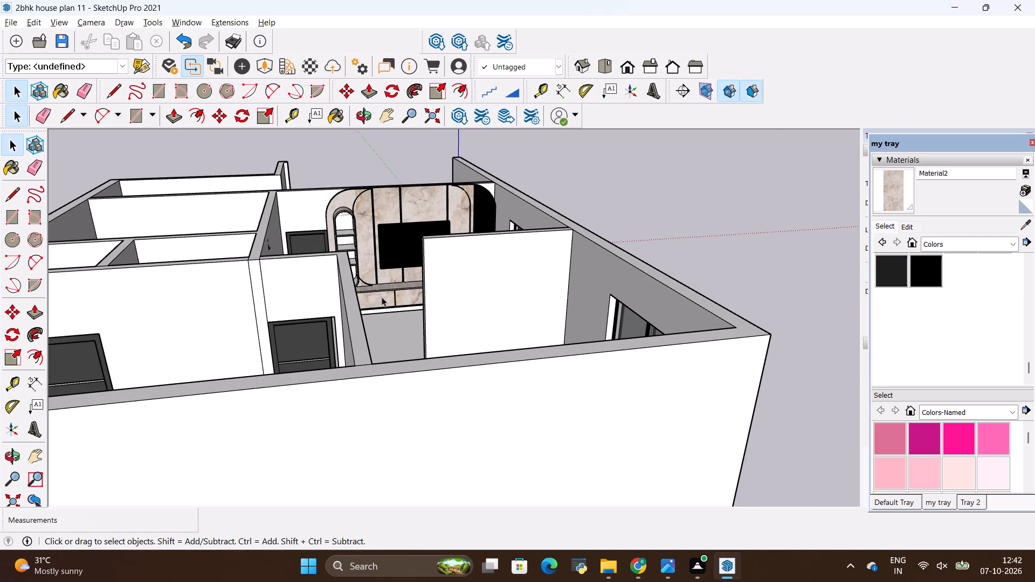
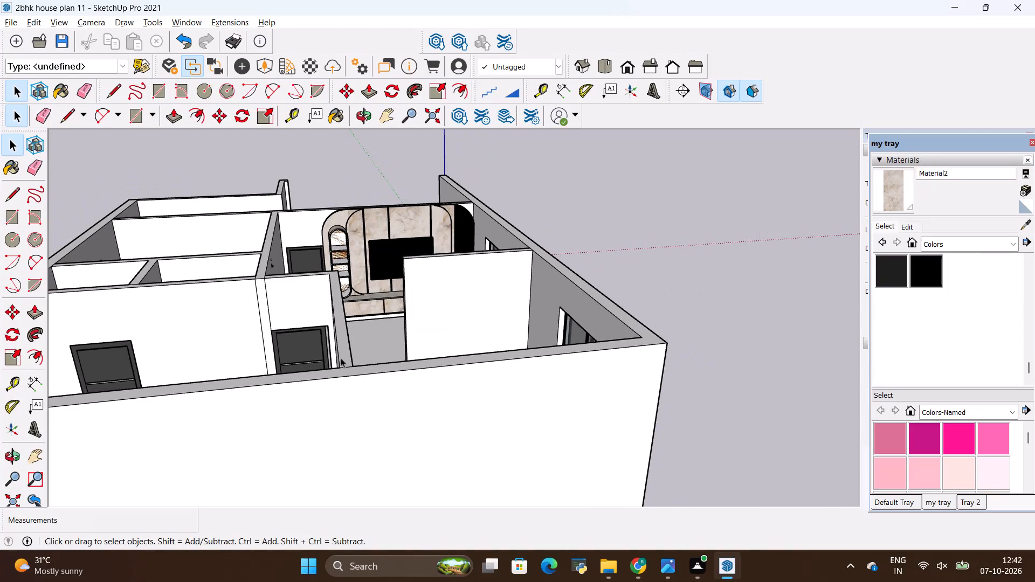
Examine the TV feature wall's finishes up close and its placement among the surrounding rooms.
scroll(362, 246, "up", 3)
middle_click_drag(233, 241, 339, 317)
scroll(422, 295, "up", 5)
middle_click_drag(454, 410, 362, 422)
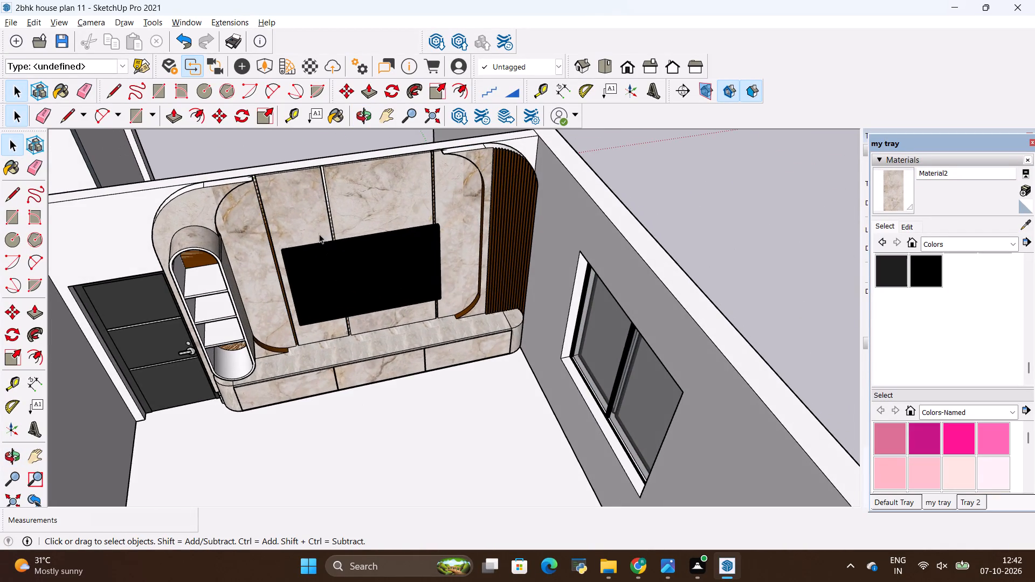
scroll(237, 155, "up", 3)
scroll(214, 222, "down", 5)
middle_click_drag(280, 300, 327, 209)
scroll(157, 319, "up", 4)
scroll(160, 308, "down", 5)
scroll(339, 330, "down", 10)
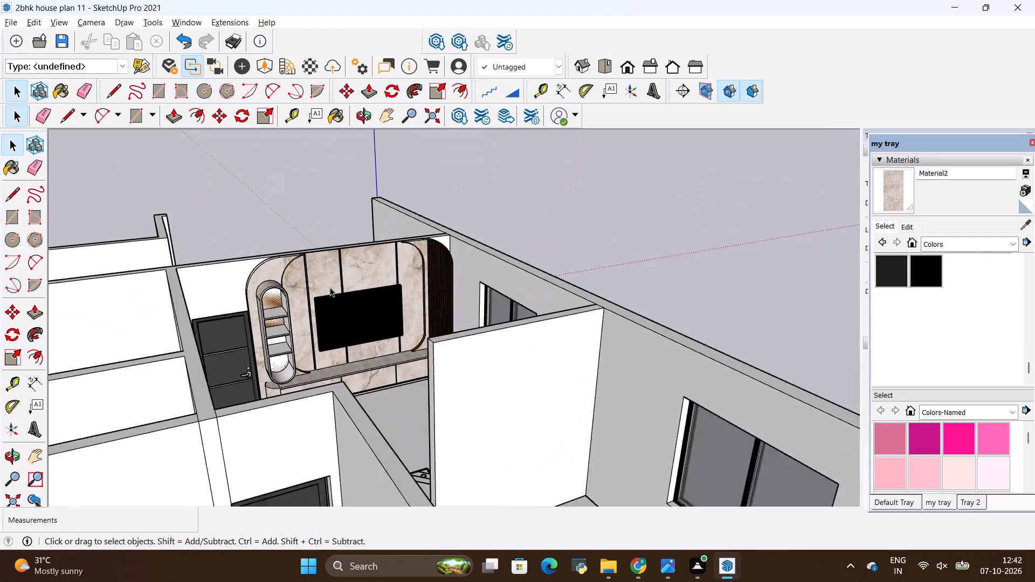
scroll(330, 287, "down", 1)
scroll(394, 336, "down", 6)
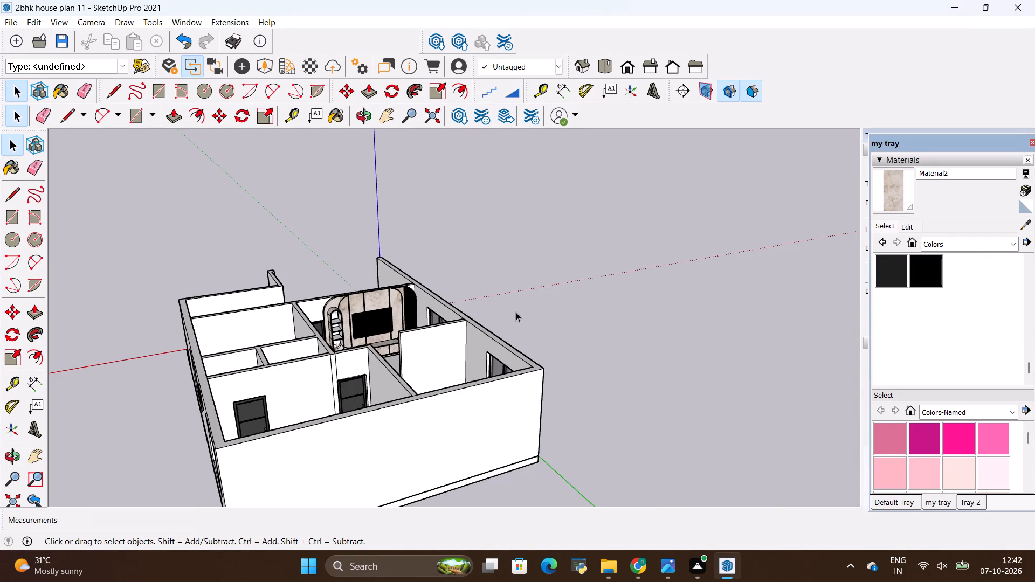
Open the house group, select its floor face, and create a material from the marble image "download (2)" in the all materials folder.
middle_click_drag(515, 312, 520, 460)
middle_click_drag(484, 351, 460, 296)
key("space")
scroll(362, 352, "up", 3)
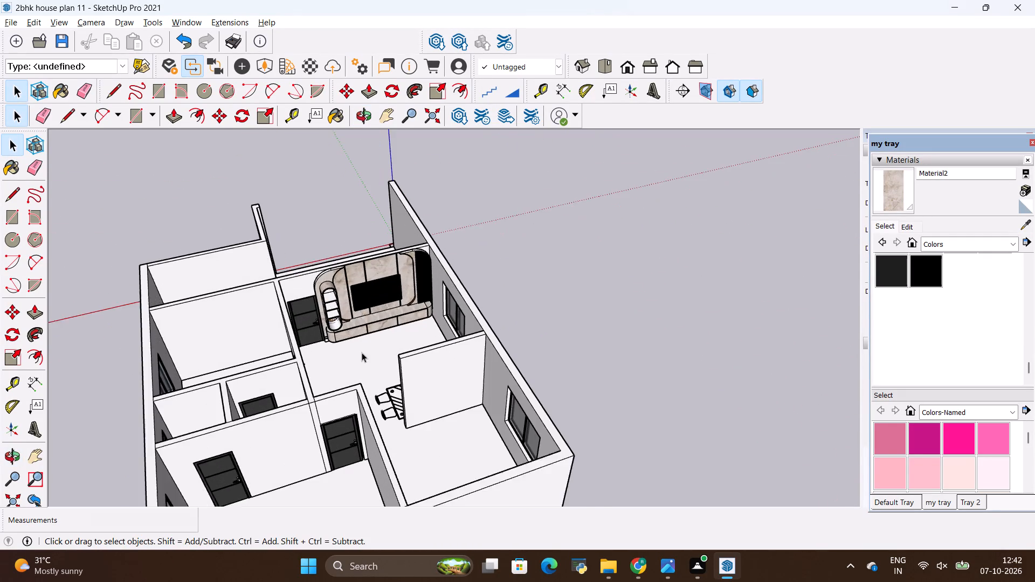
left_click(359, 361)
double_click(359, 361)
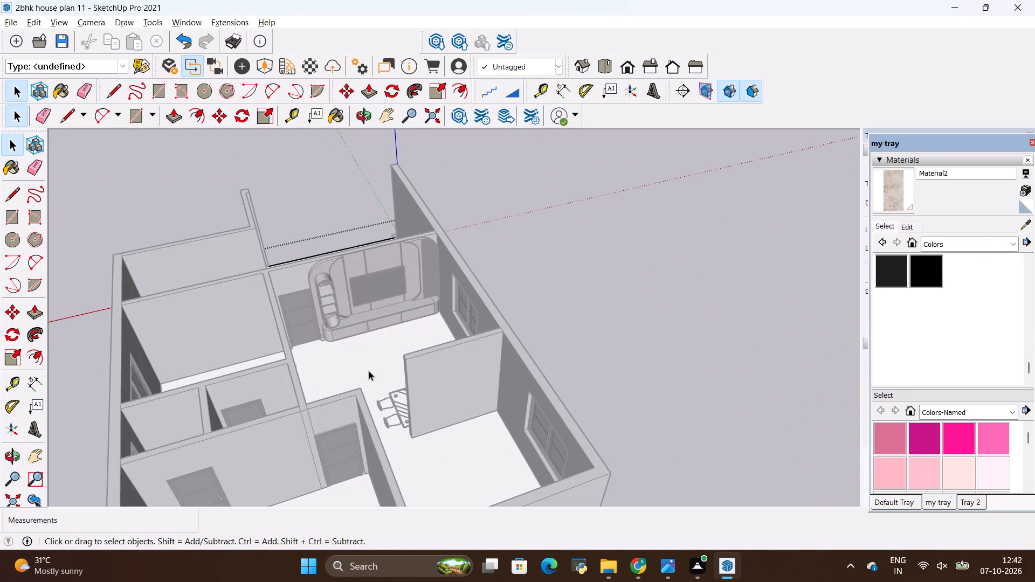
double_click(369, 371)
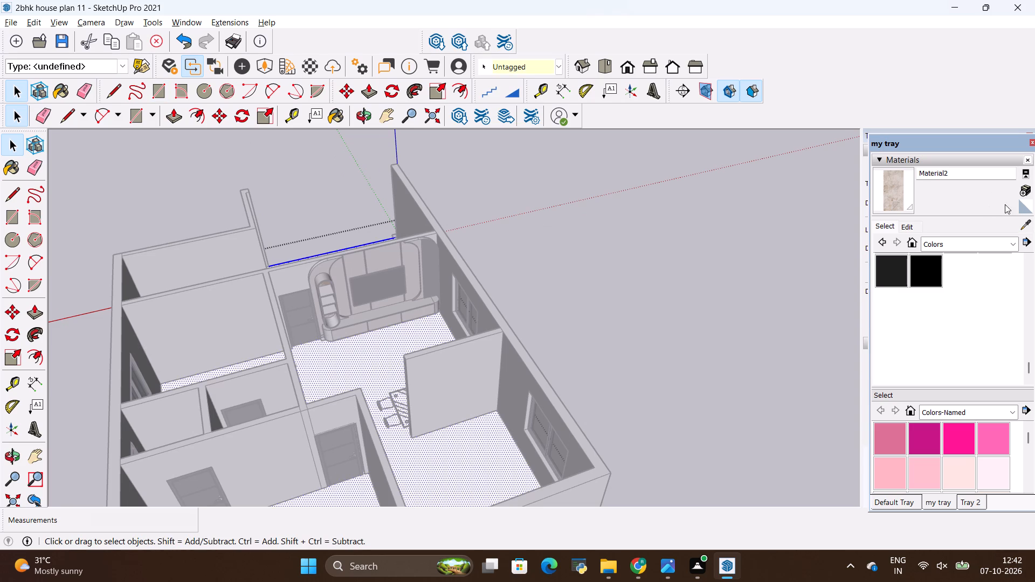
left_click(1024, 192)
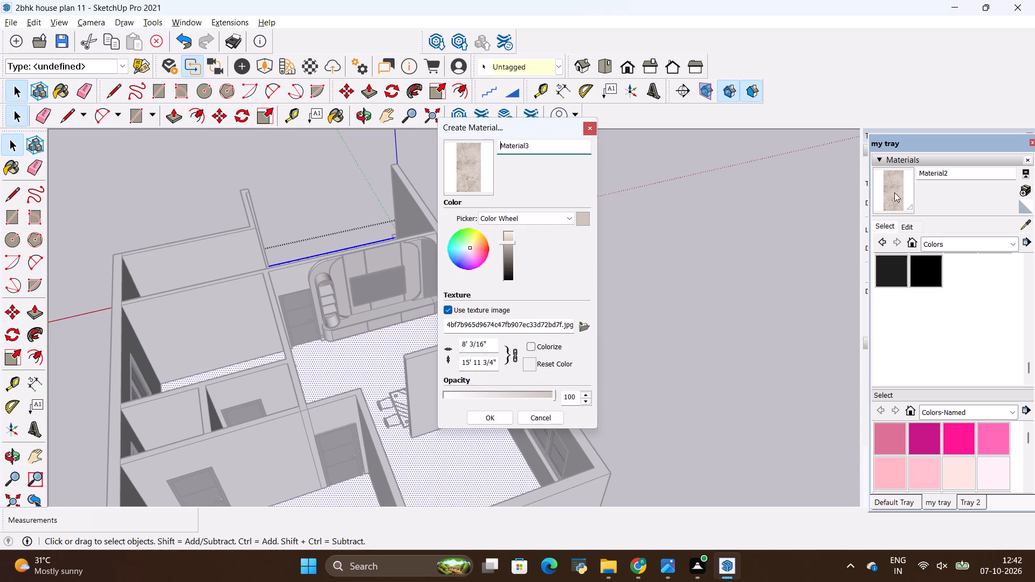
left_click(583, 323)
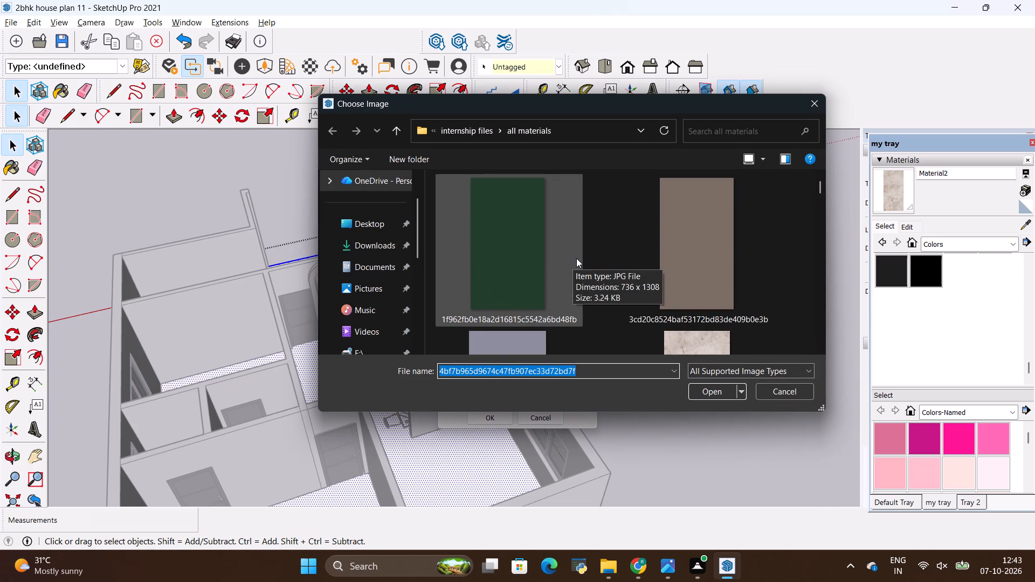
scroll(584, 255, "down", 2)
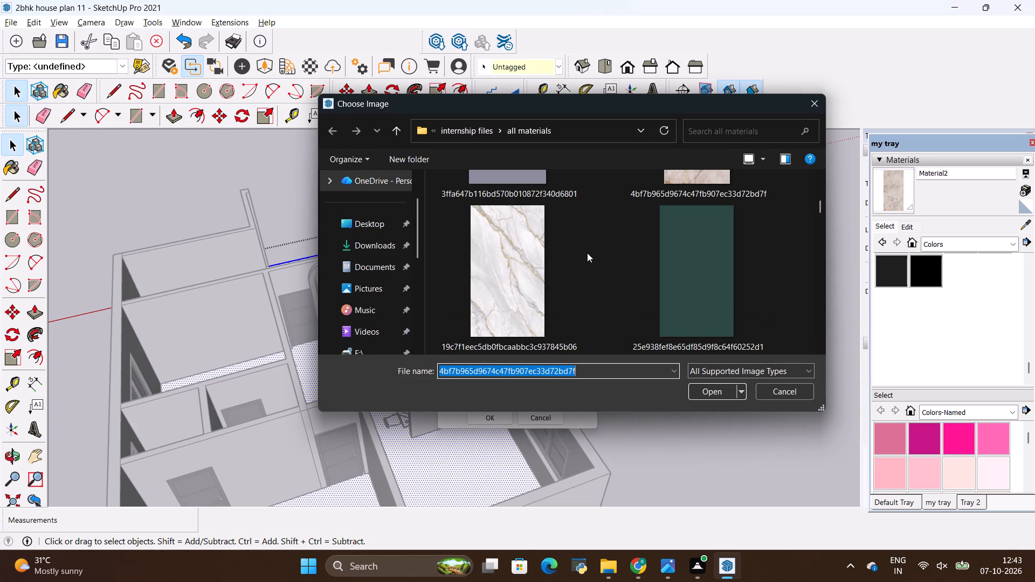
scroll(587, 253, "down", 3)
scroll(587, 253, "up", 2)
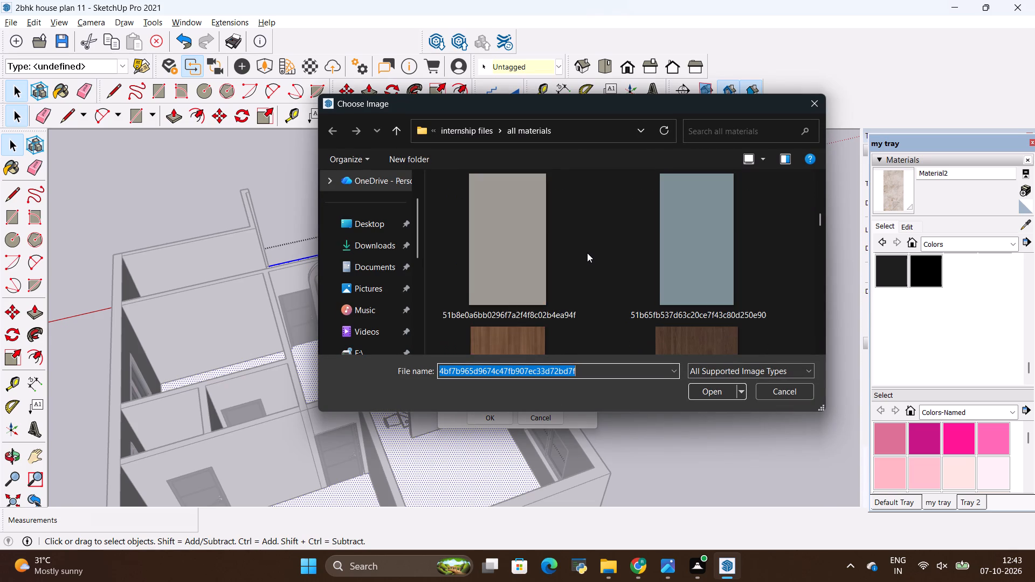
scroll(587, 253, "down", 4)
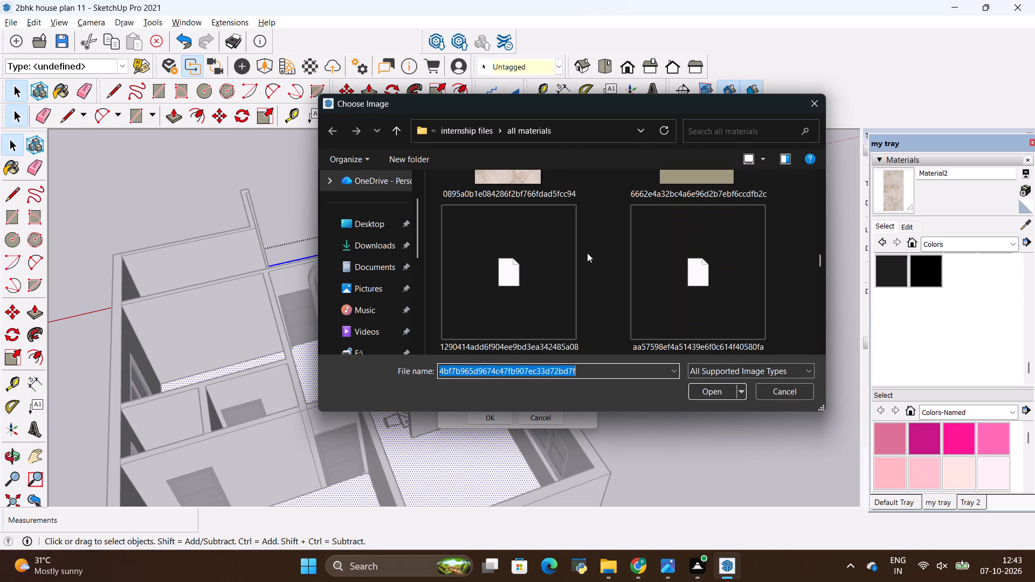
scroll(587, 253, "down", 3)
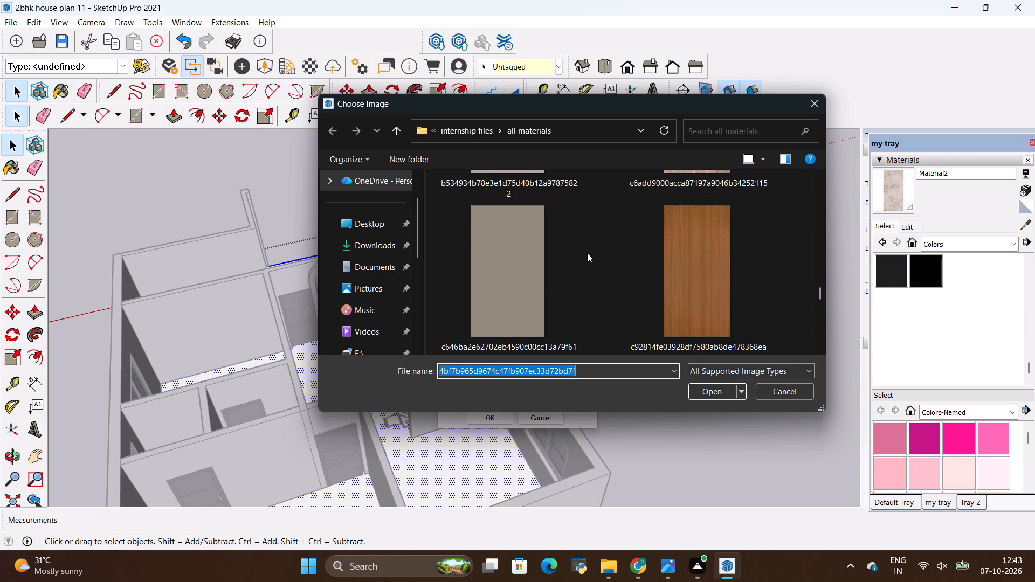
scroll(587, 253, "down", 3)
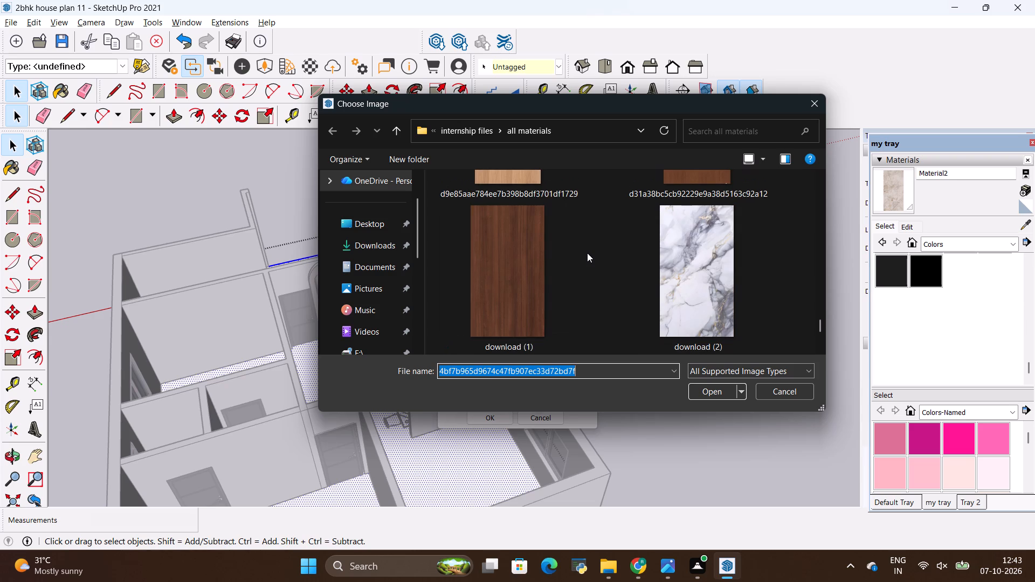
left_click(690, 254)
left_click(701, 388)
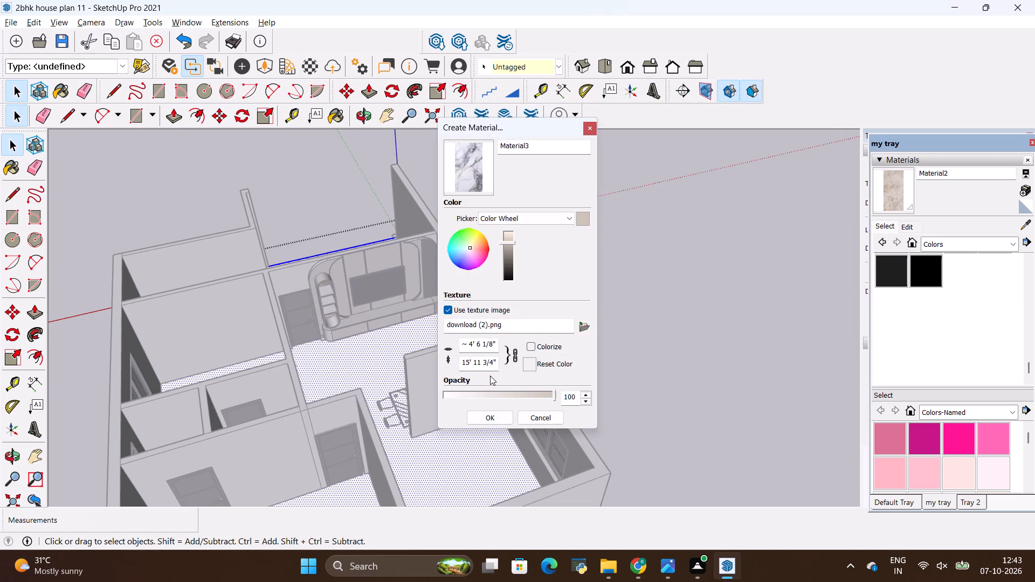
left_click(485, 421)
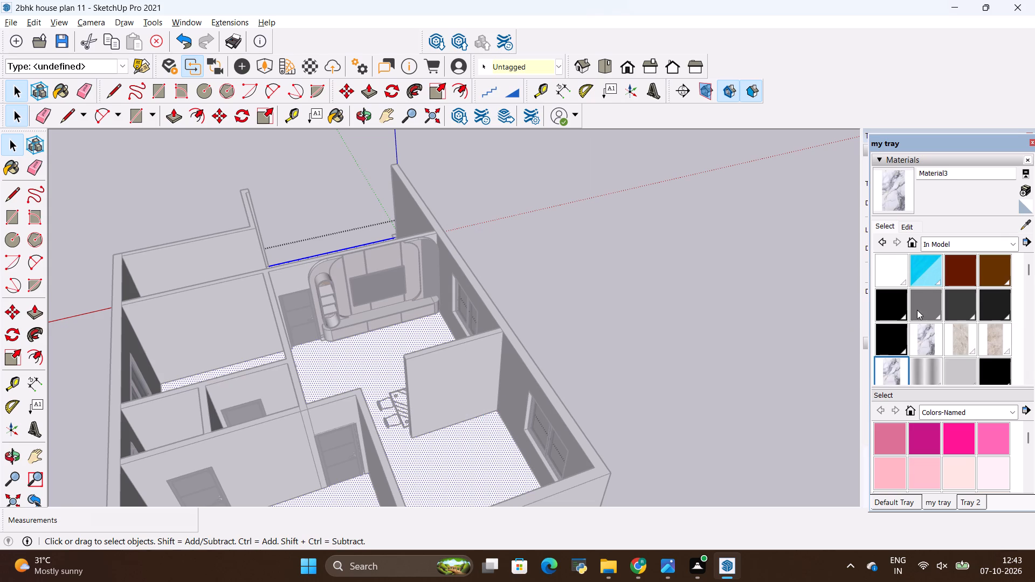
Paint the selected house floor with the new white-and-grey marble material.
left_click(893, 203)
left_click(395, 348)
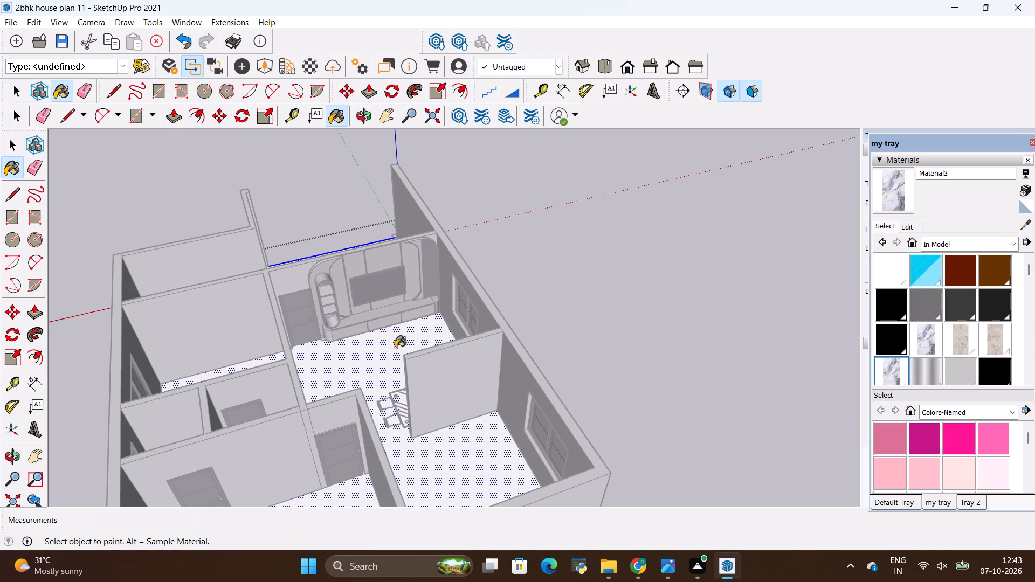
Set the floor marble's texture width to 15' and close the group being edited.
scroll(606, 283, "down", 4)
middle_click_drag(697, 383, 603, 422)
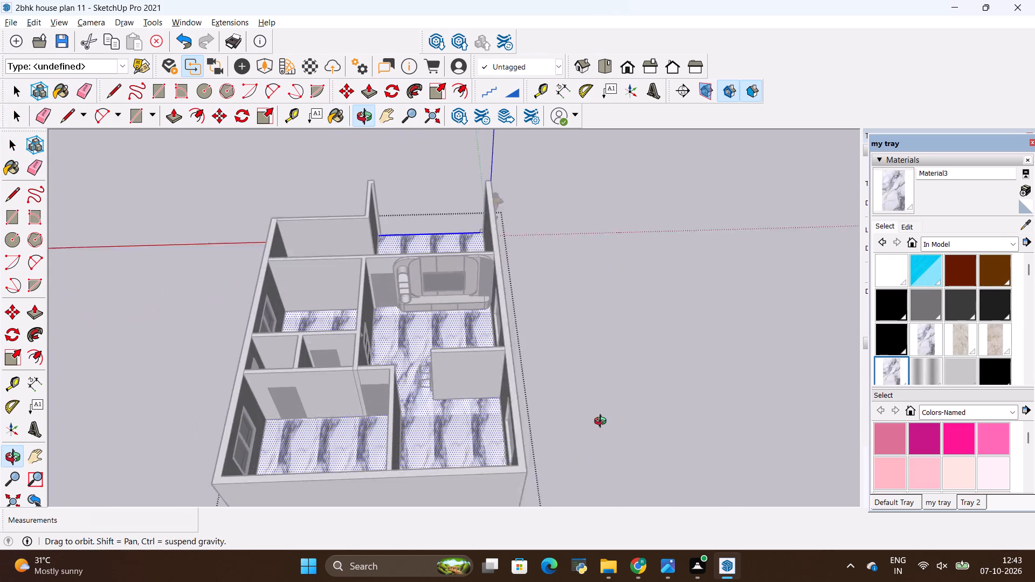
middle_click_drag(603, 422, 572, 429)
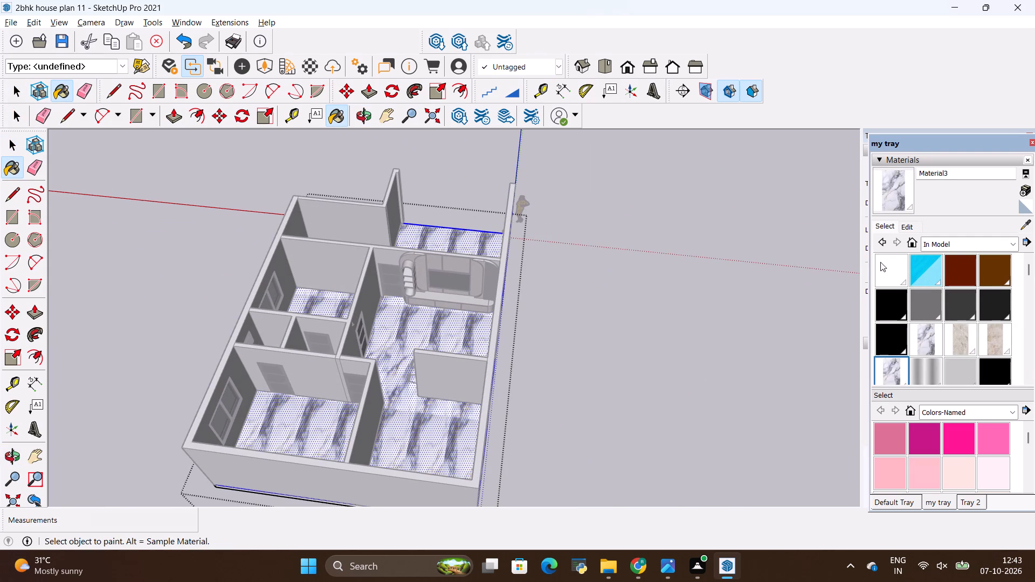
left_click(917, 229)
left_click(910, 227)
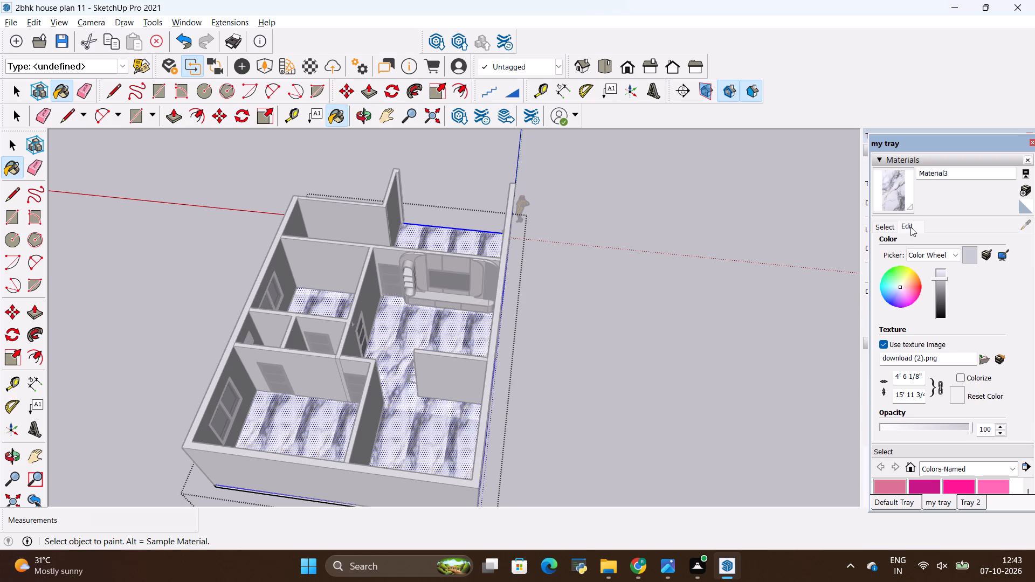
left_click(923, 378)
key("BackSpace")
key("BackSpace")
key("BackSpace")
key("BackSpace")
key("BackSpace")
key("BackSpace")
key("BackSpace")
key("BackSpace")
key("BackSpace")
key("BackSpace")
key("BackSpace")
key("BackSpace")
key("BackSpace")
type("15'")
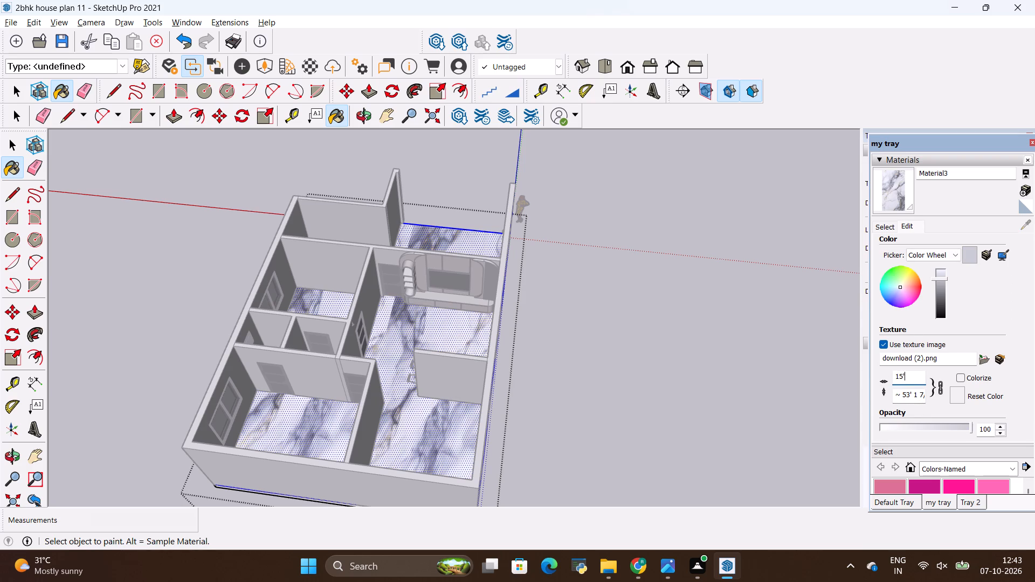
key("Return")
key("space")
left_click(727, 400)
key("space")
left_click(571, 357)
Examine the marble floor together with the TV feature wall, from inside the living room and from outside the house.
scroll(362, 321, "up", 4)
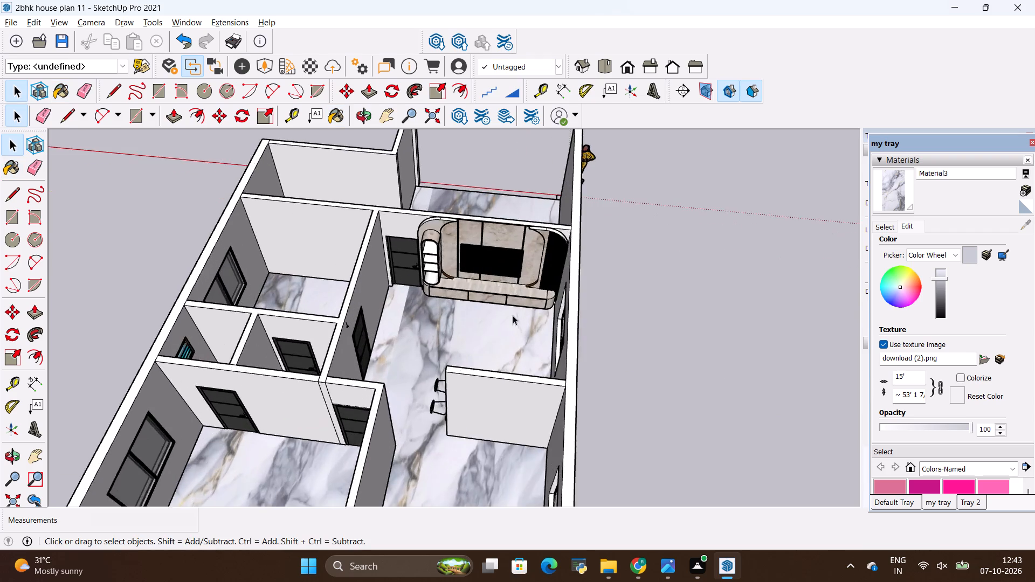
scroll(513, 315, "up", 6)
scroll(317, 305, "up", 3)
middle_click_drag(635, 386, 657, 244)
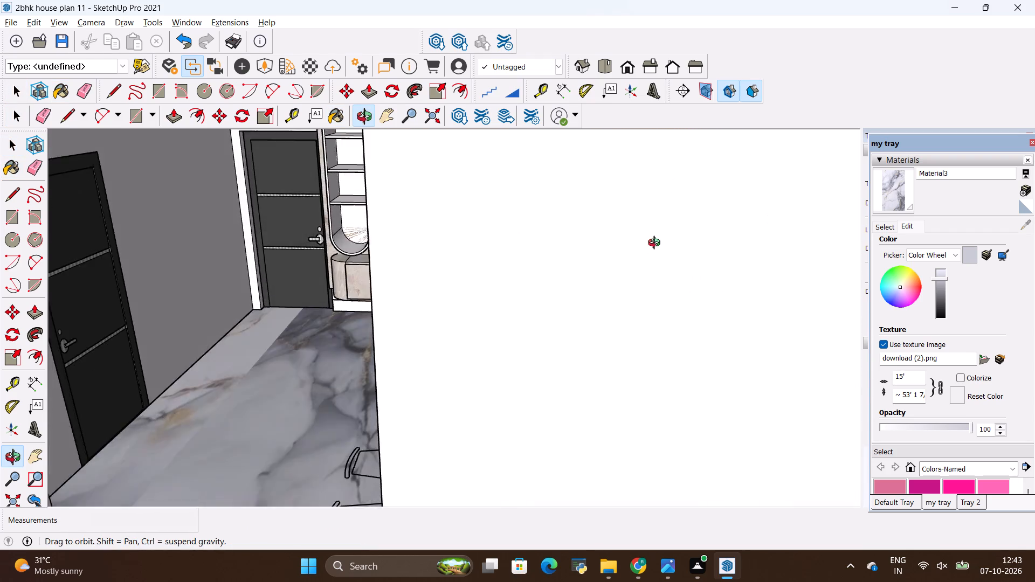
middle_click_drag(657, 244, 728, 322)
scroll(533, 287, "down", 10)
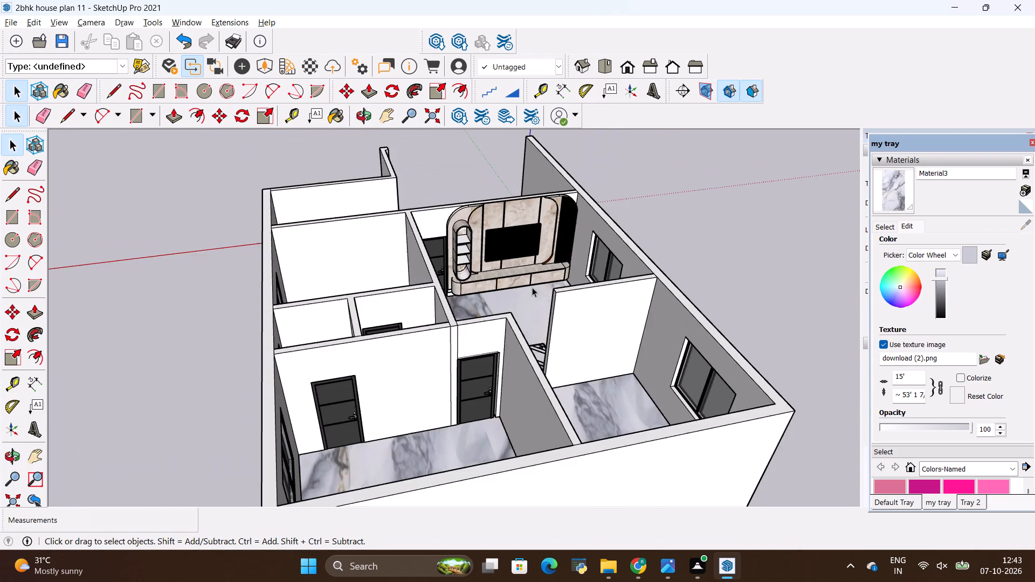
scroll(524, 189, "up", 4)
scroll(576, 285, "up", 1)
middle_click_drag(576, 285, 560, 255)
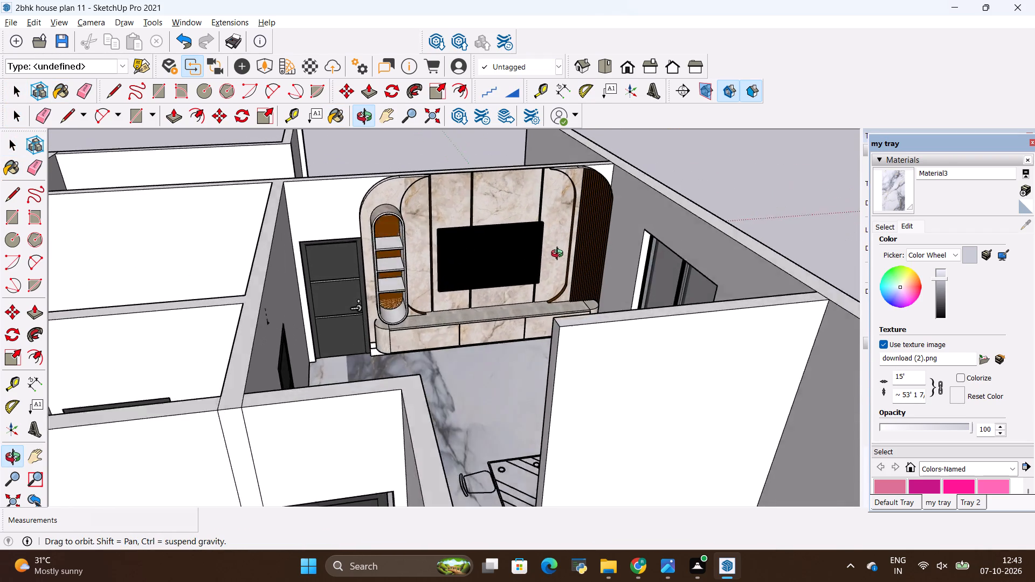
middle_click_drag(560, 255, 555, 262)
scroll(443, 171, "up", 5)
middle_click_drag(554, 255, 584, 245)
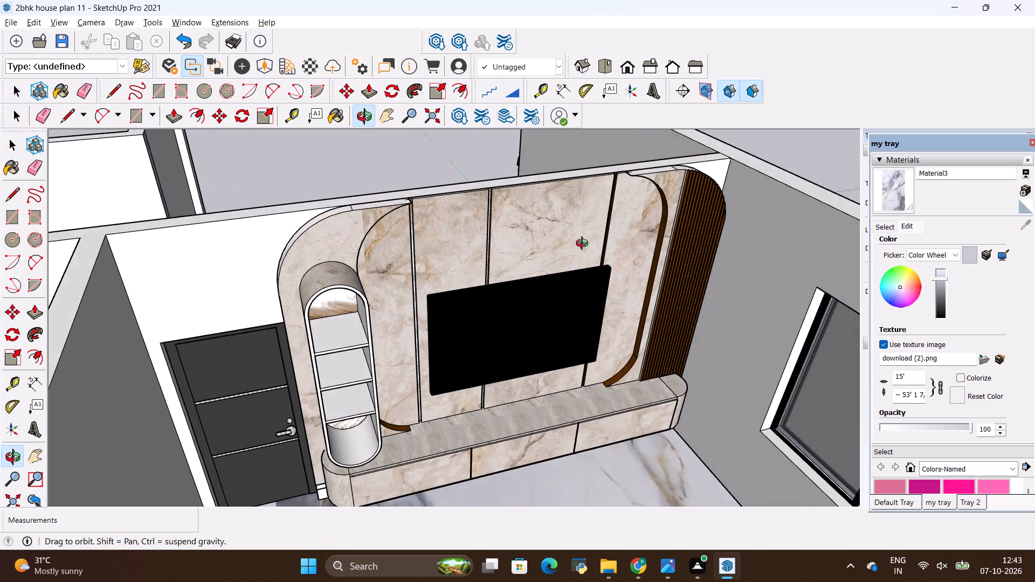
middle_click_drag(584, 245, 547, 224)
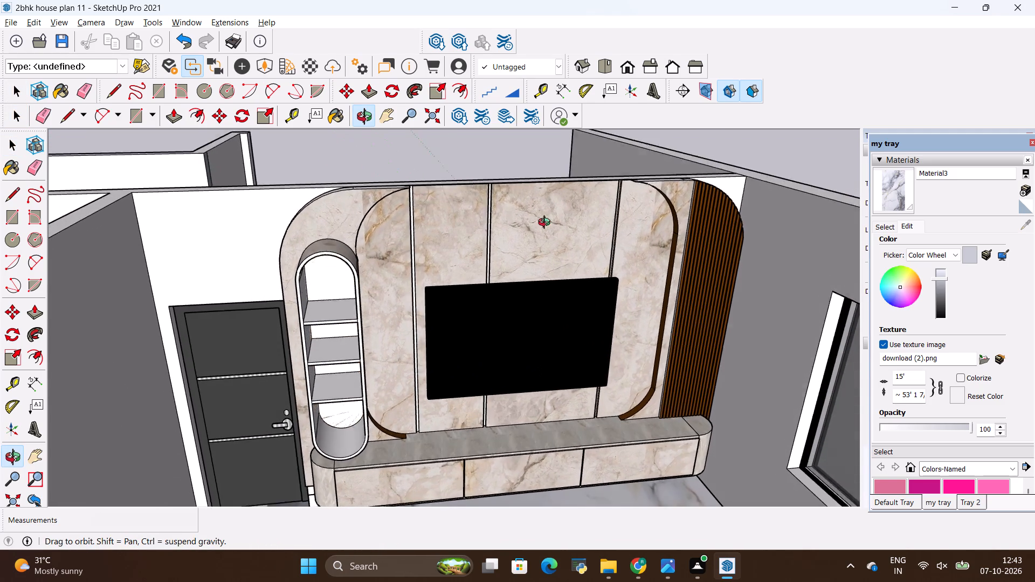
middle_click_drag(547, 224, 546, 227)
scroll(526, 224, "down", 9)
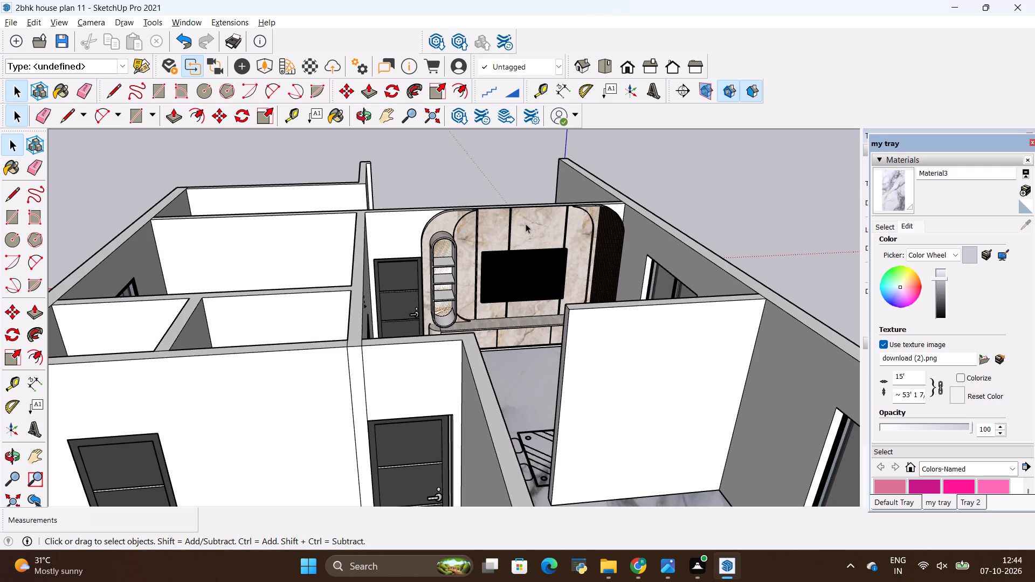
scroll(506, 173, "down", 5)
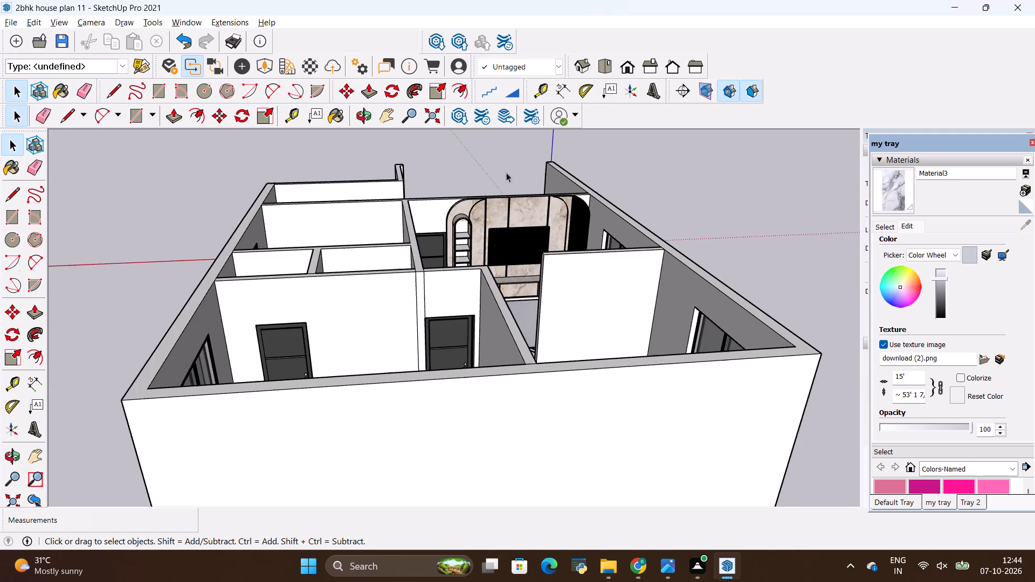
scroll(506, 172, "down", 2)
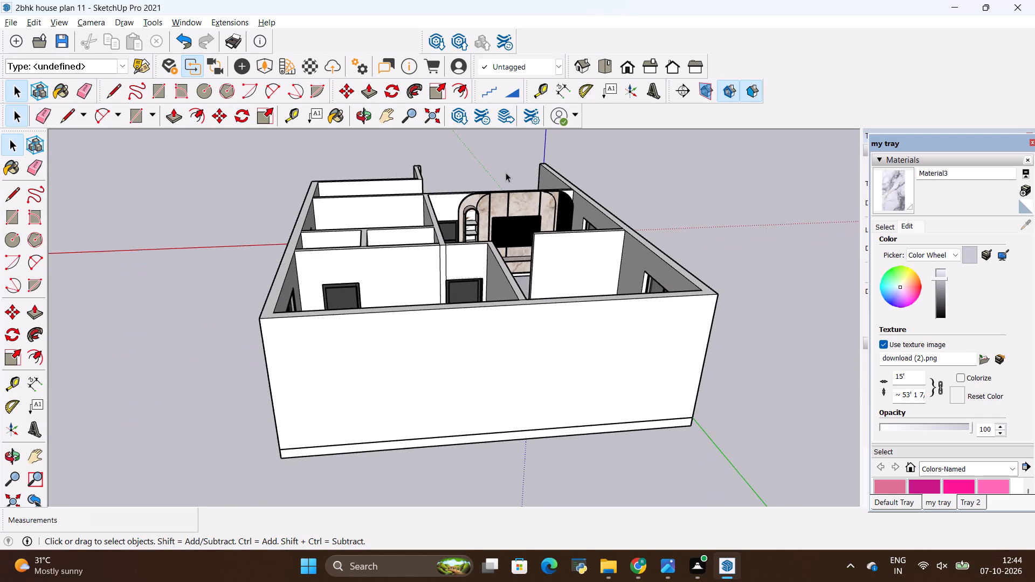
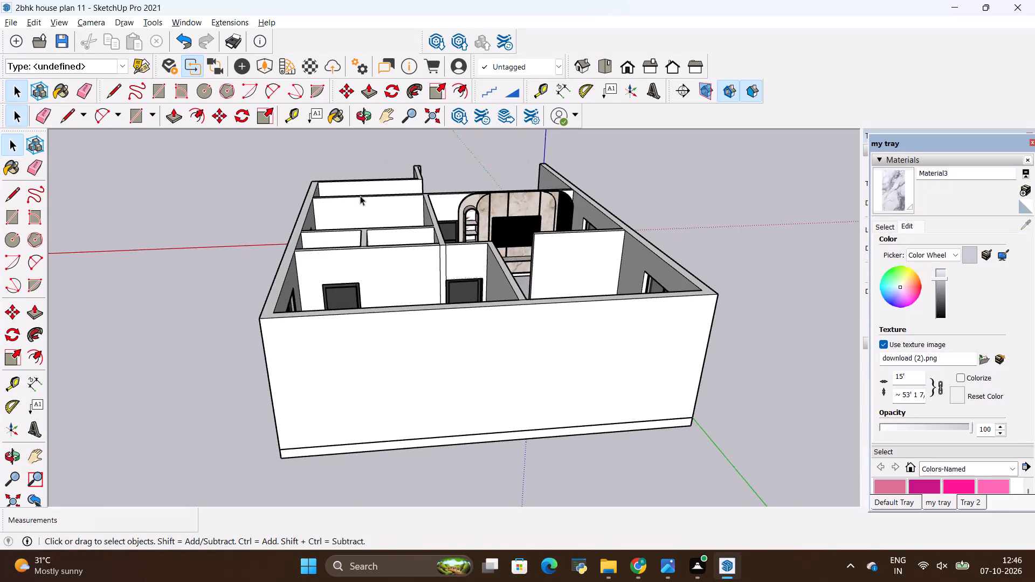
Examine the house from several outside angles, checking the marble floor across the rooms and porch.
scroll(360, 198, "down", 1)
scroll(370, 204, "up", 2)
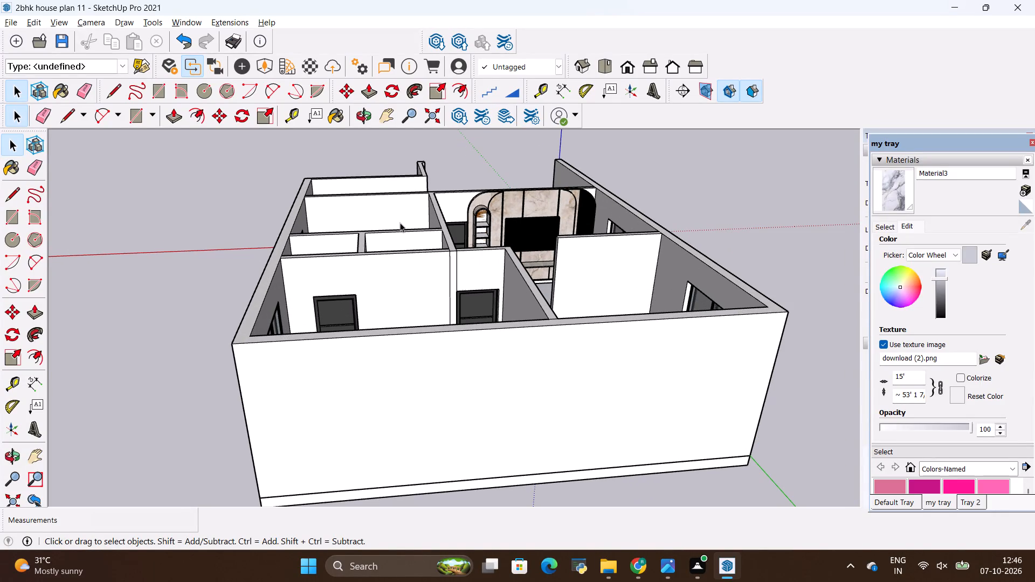
scroll(397, 223, "down", 3)
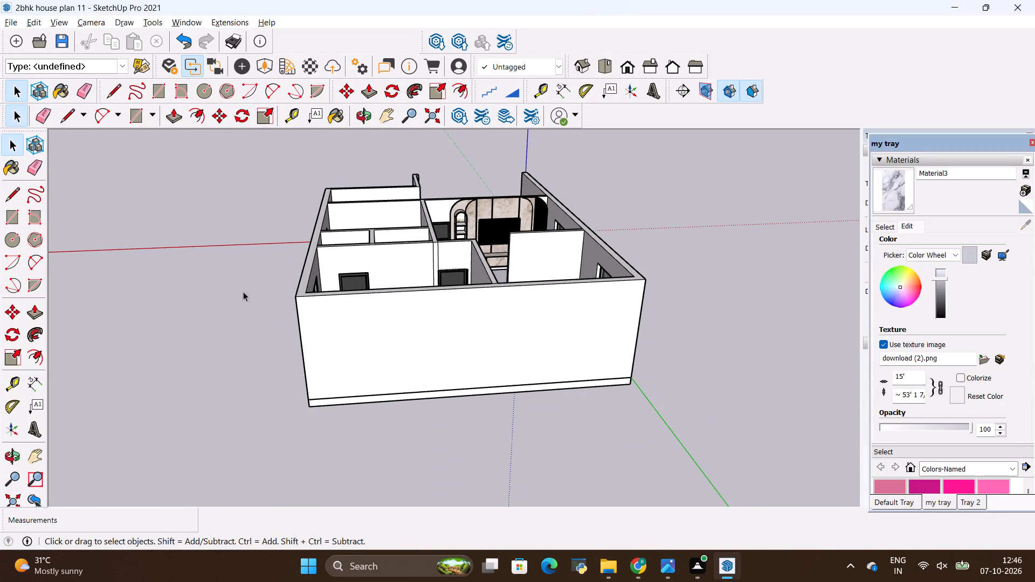
middle_click_drag(221, 310, 632, 344)
middle_click_drag(184, 373, 184, 374)
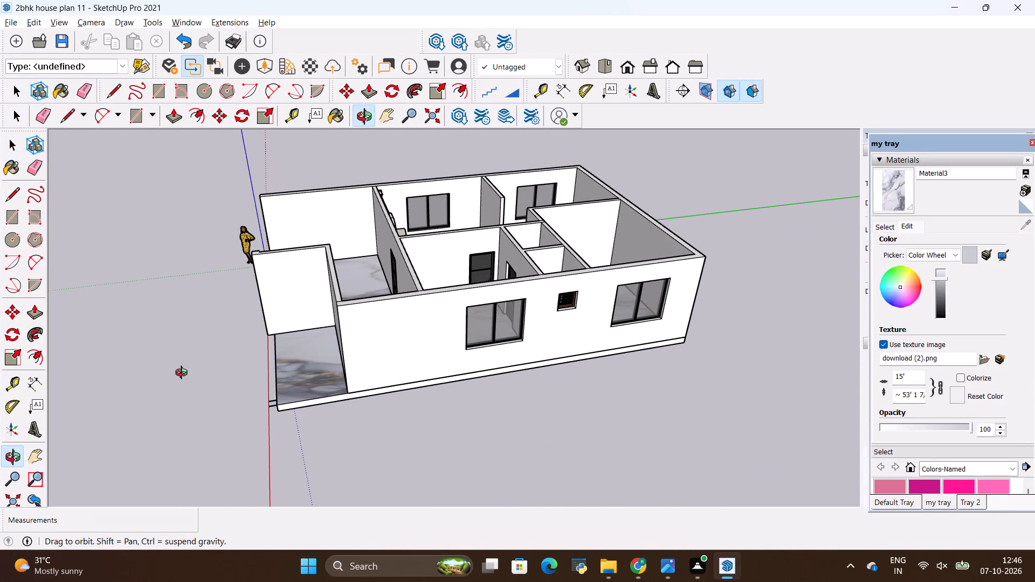
middle_click_drag(184, 374, 420, 401)
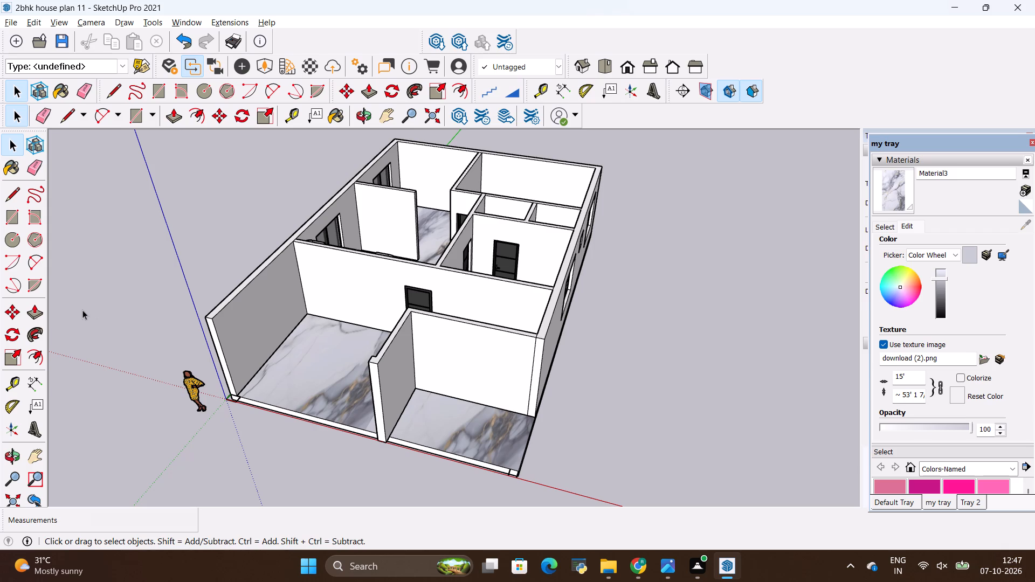
scroll(94, 306, "down", 4)
middle_click_drag(98, 306, 151, 334)
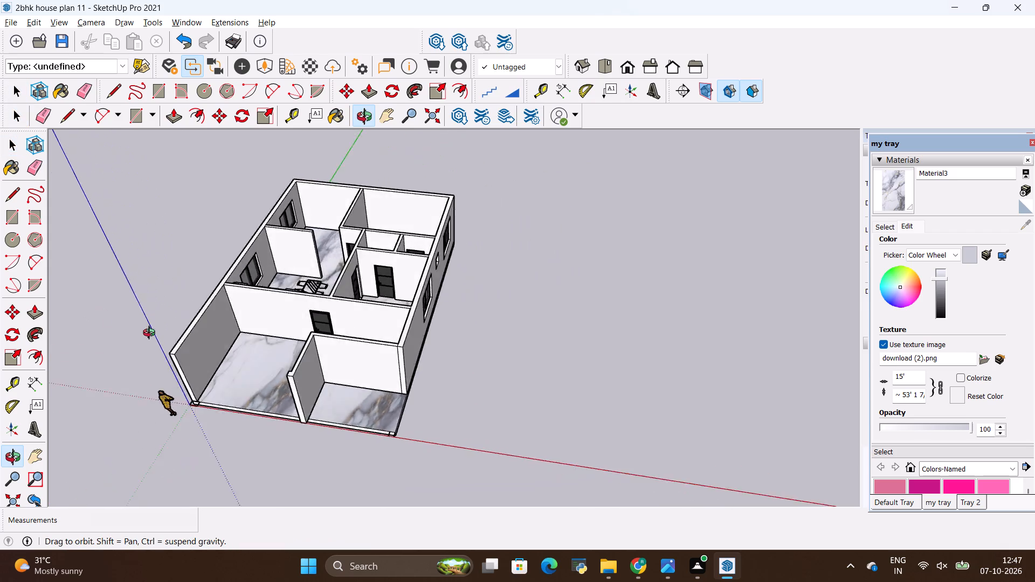
middle_click_drag(151, 334, 502, 257)
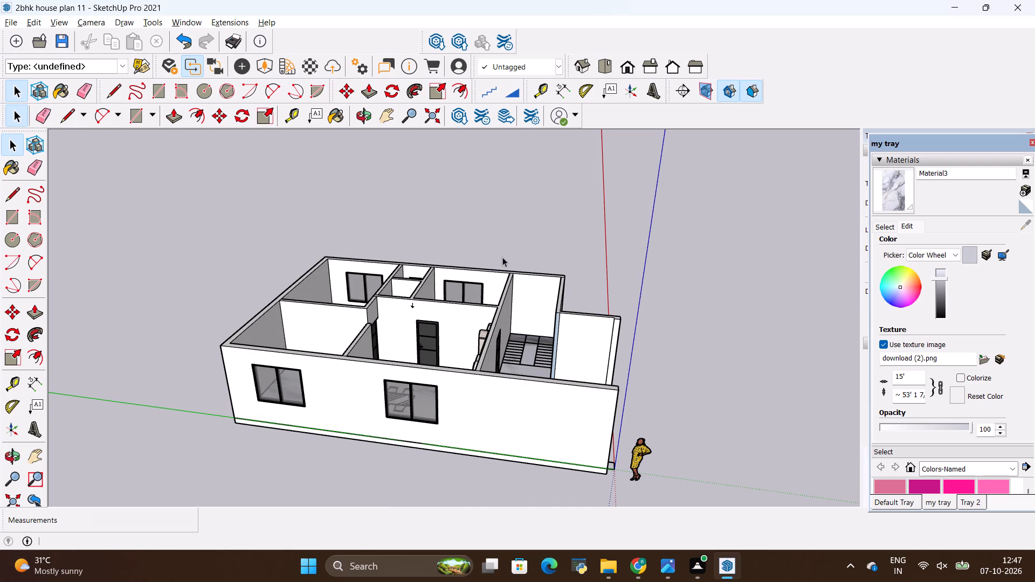
scroll(432, 209, "down", 5)
middle_click_drag(573, 286, 258, 382)
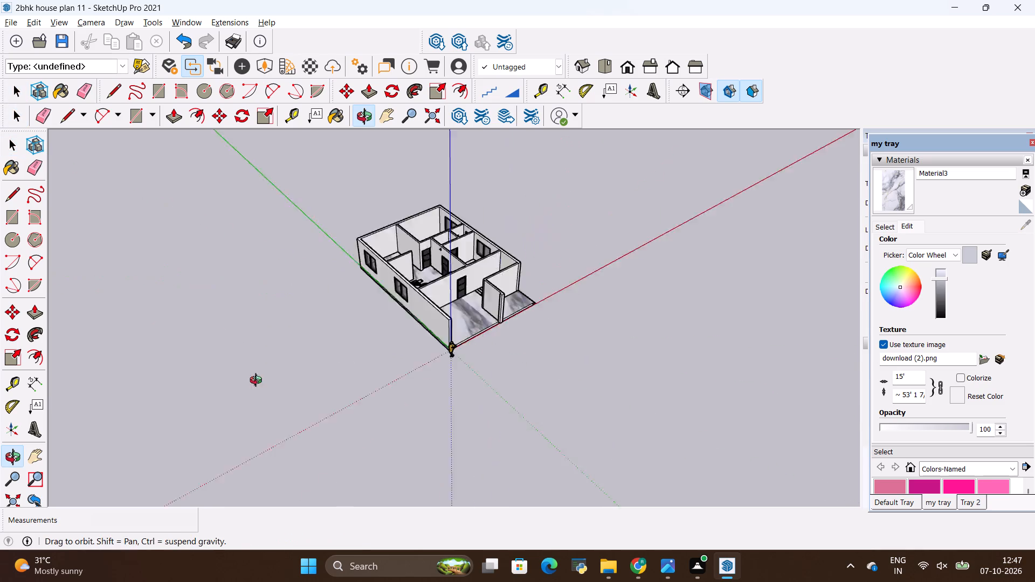
middle_click_drag(258, 382, 194, 387)
Erase the flat dining table and chairs symbol from the marble floor in the living and dining area.
scroll(418, 258, "up", 13)
scroll(416, 261, "down", 2)
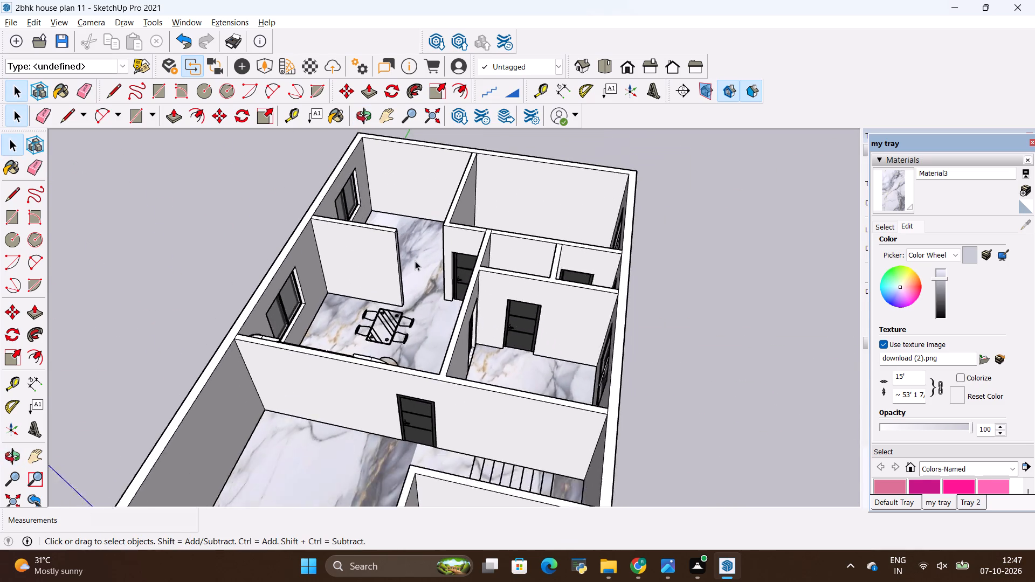
scroll(415, 261, "down", 2)
scroll(413, 261, "up", 9)
left_click(387, 374)
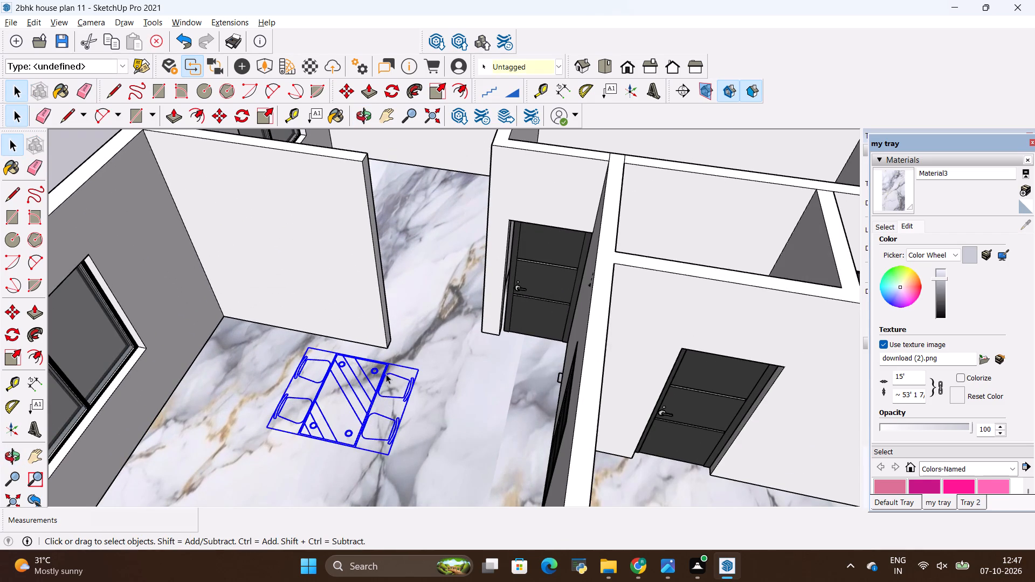
right_click(385, 374)
left_click(412, 78)
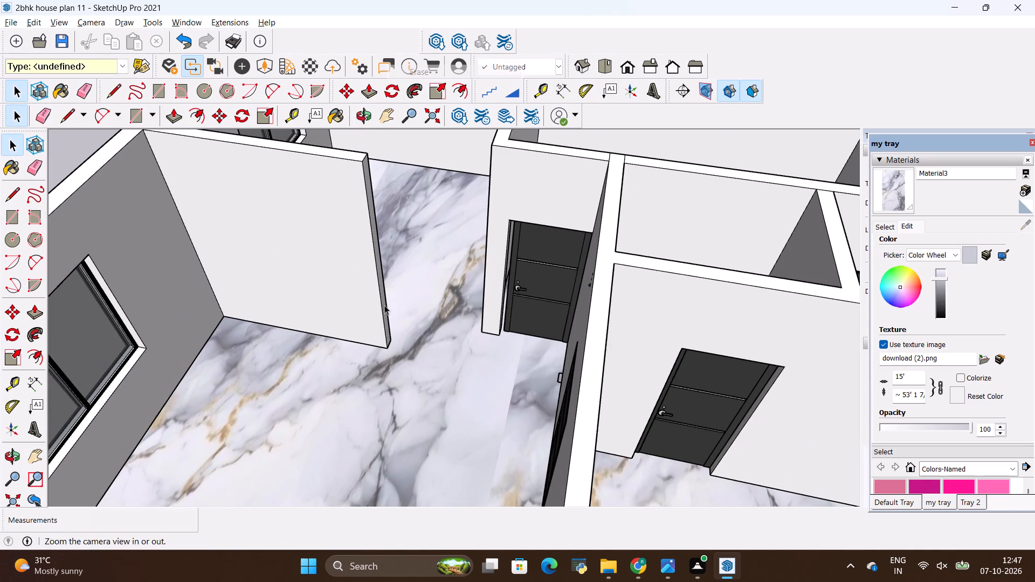
Erase the toilet symbols from the floors of the two small adjoining bathrooms.
scroll(337, 401, "down", 10)
middle_click_drag(359, 335, 410, 446)
scroll(421, 391, "up", 2)
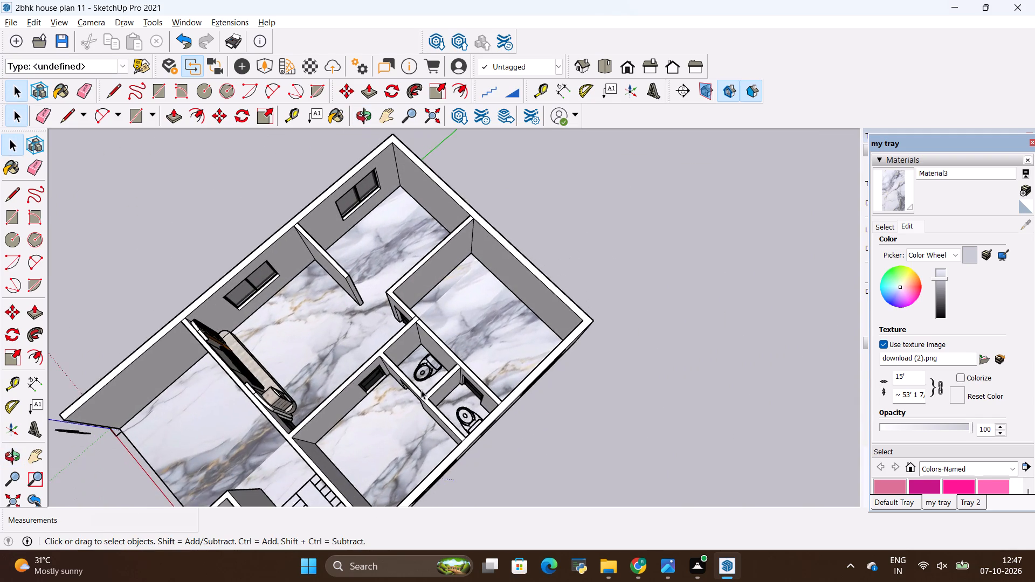
scroll(421, 390, "up", 2)
left_click(433, 364)
right_click(433, 364)
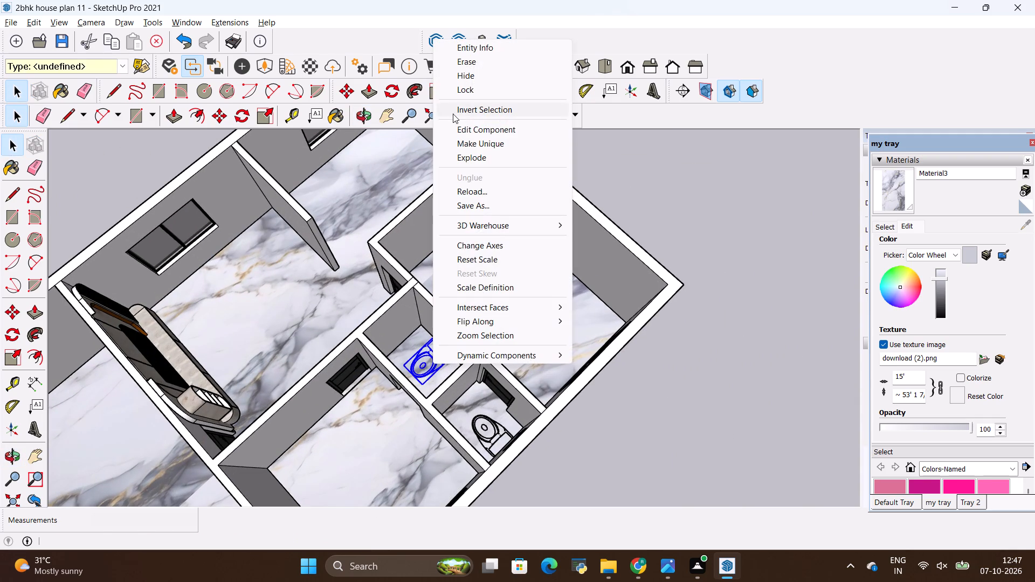
left_click(475, 58)
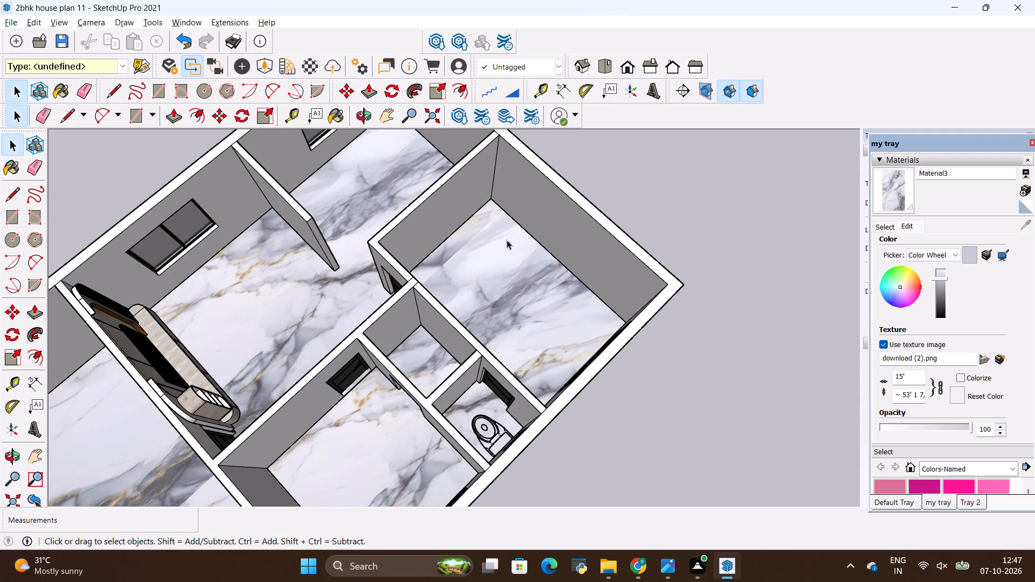
left_click(497, 421)
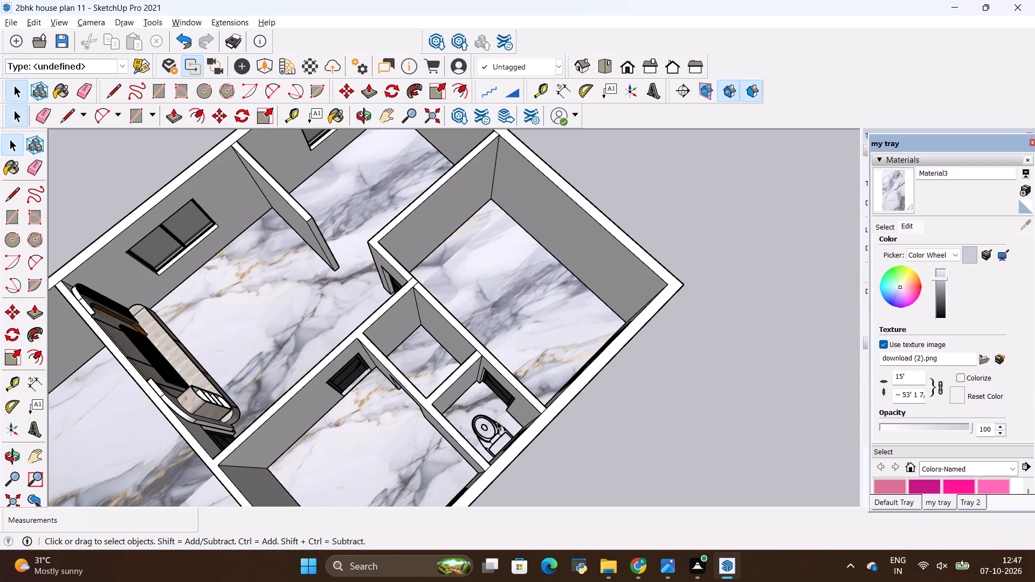
right_click(497, 421)
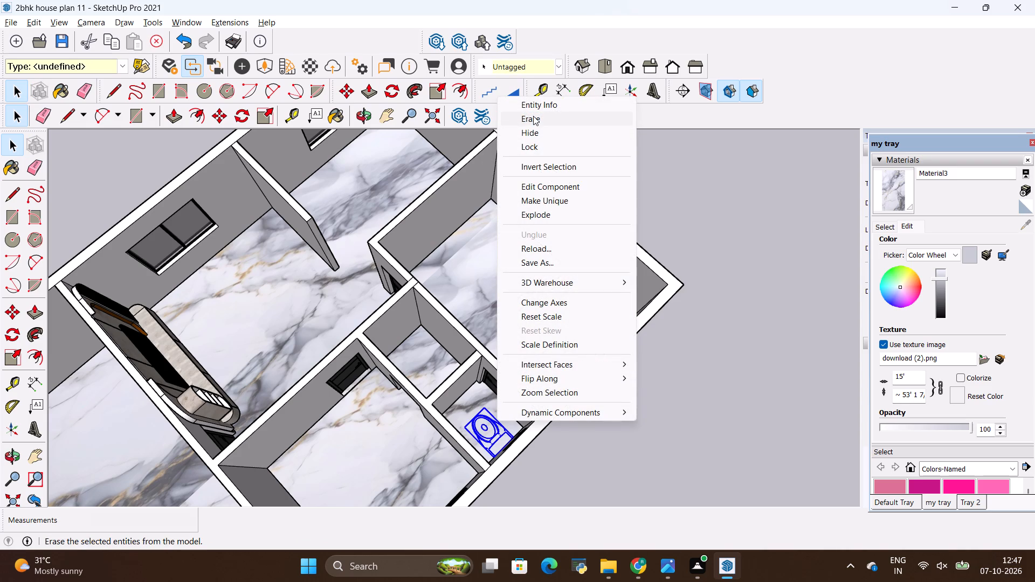
left_click(533, 116)
Examine the cleared marble floors and room layout of the whole house from above and from the sides.
scroll(552, 268, "down", 6)
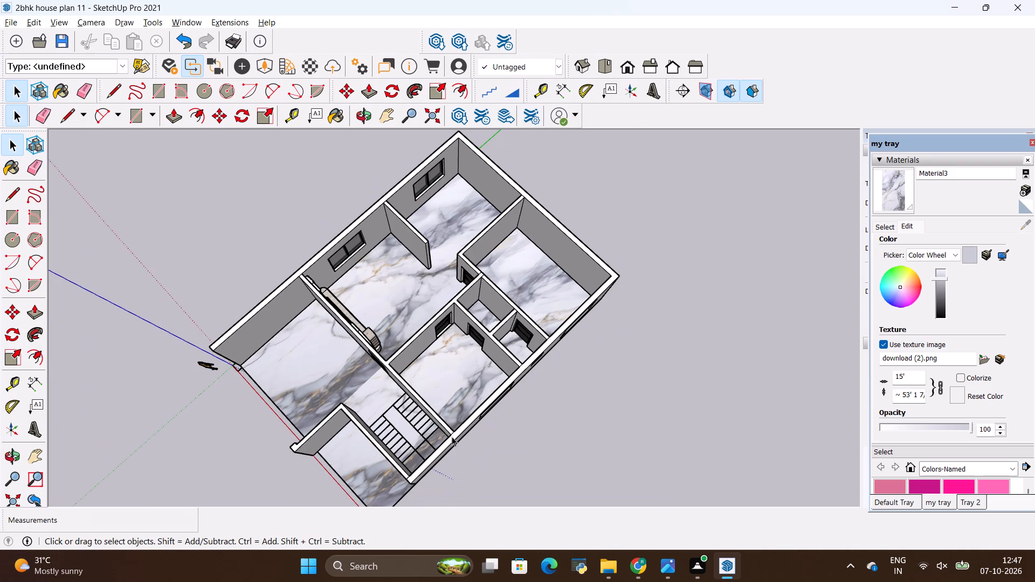
scroll(225, 309, "down", 5)
middle_click_drag(215, 405, 511, 279)
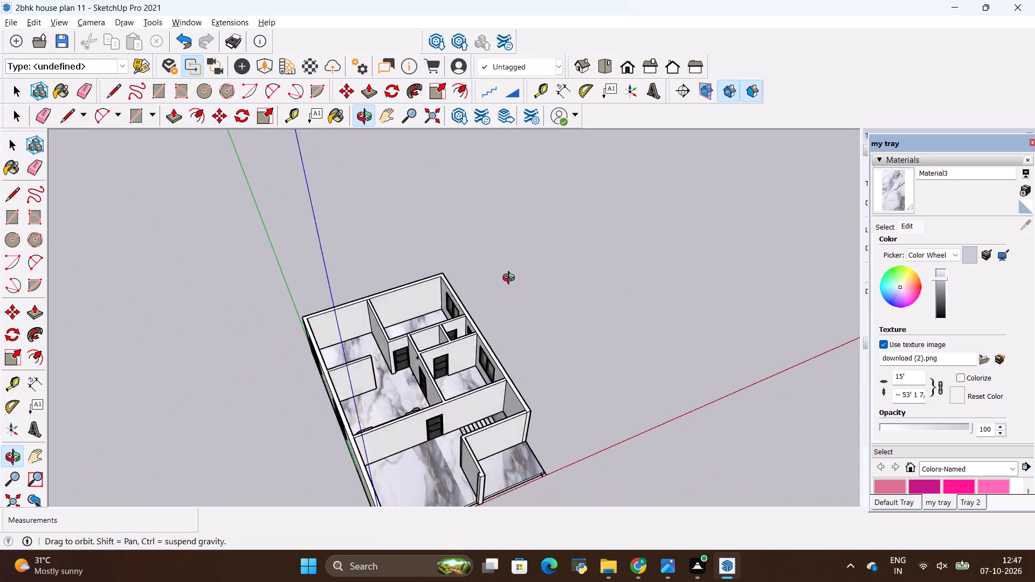
middle_click_drag(511, 279, 398, 237)
left_click(215, 315)
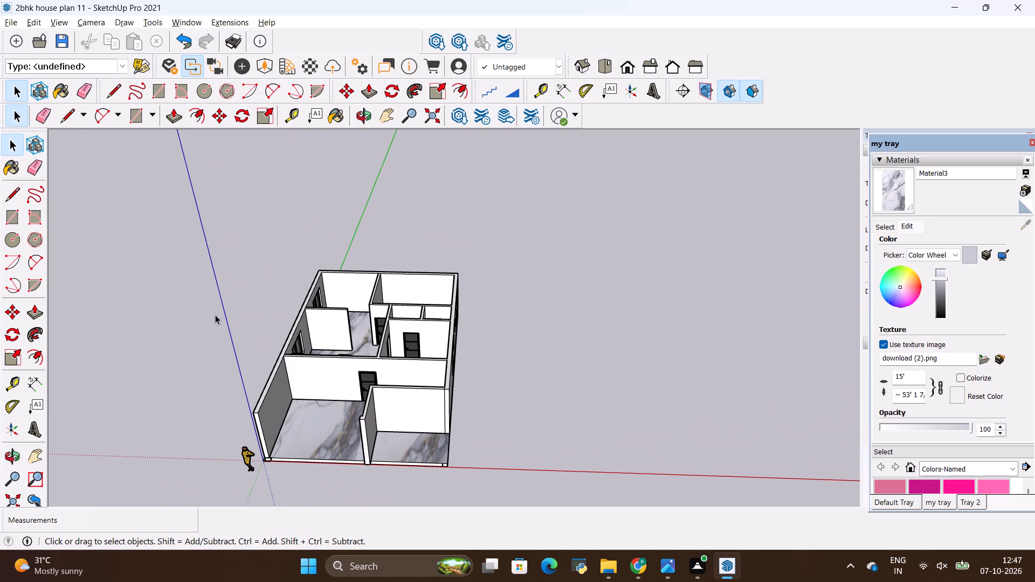
scroll(255, 301, "up", 8)
scroll(280, 282, "down", 5)
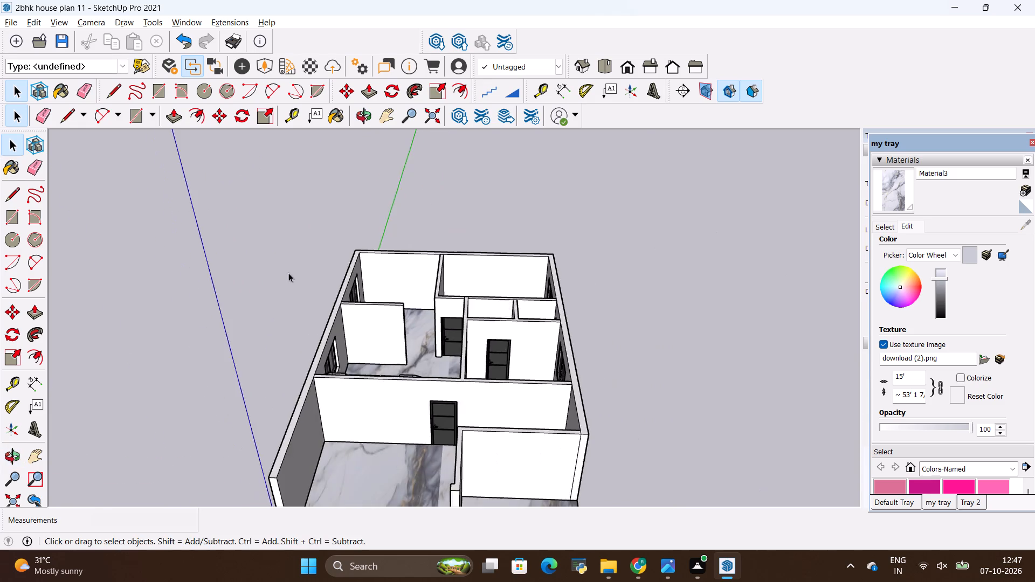
scroll(357, 252, "down", 5)
middle_click_drag(402, 454, 634, 529)
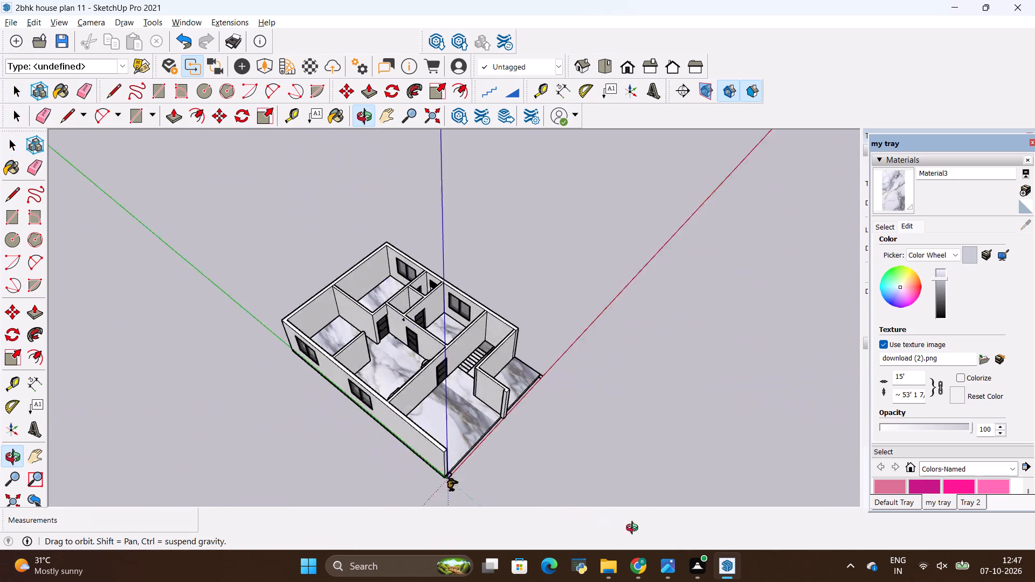
middle_click_drag(634, 529, 772, 436)
scroll(385, 314, "up", 3)
scroll(433, 292, "up", 2)
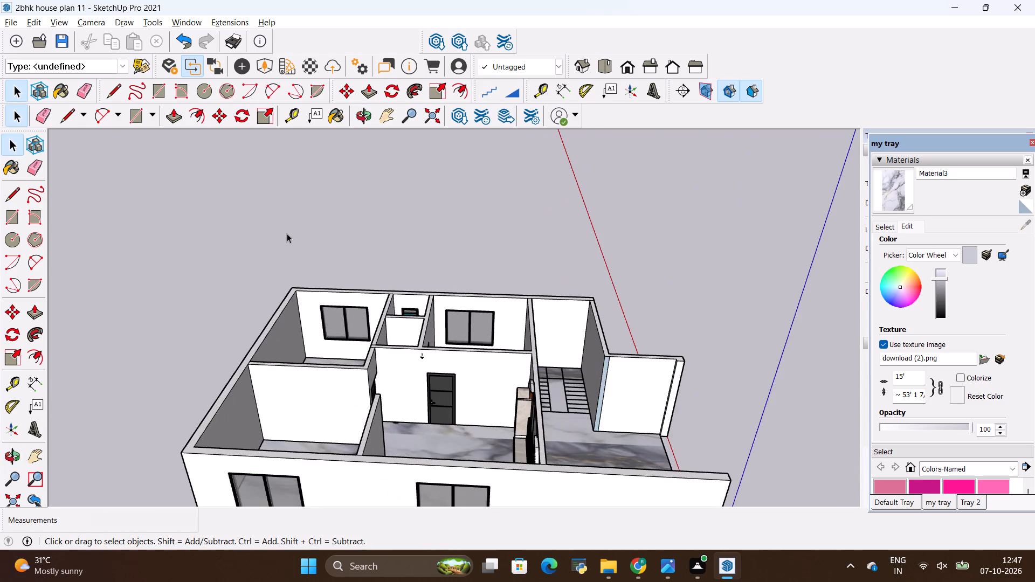
scroll(287, 233, "down", 4)
middle_click_drag(279, 235, 302, 293)
scroll(350, 247, "up", 1)
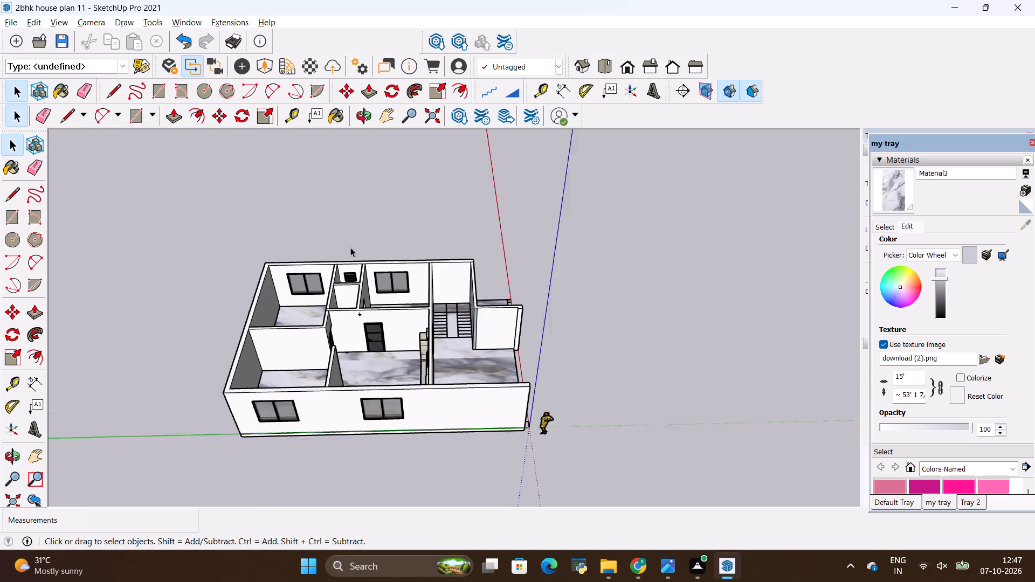
scroll(350, 247, "up", 5)
scroll(342, 230, "down", 4)
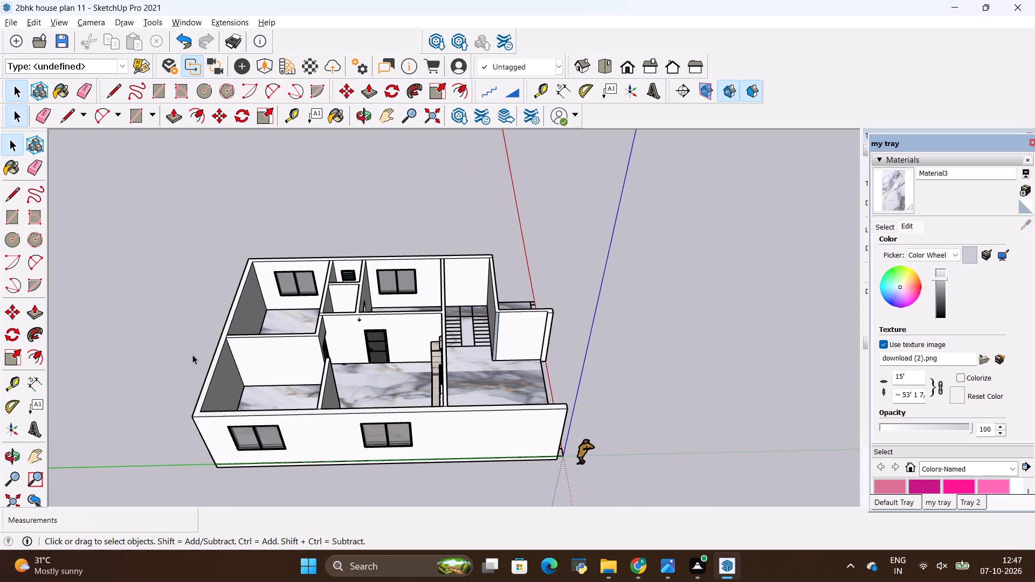
Examine the TV feature wall, its arched shelf unit and fluted panel, together with the marble floor from several angles.
middle_click_drag(182, 348, 598, 284)
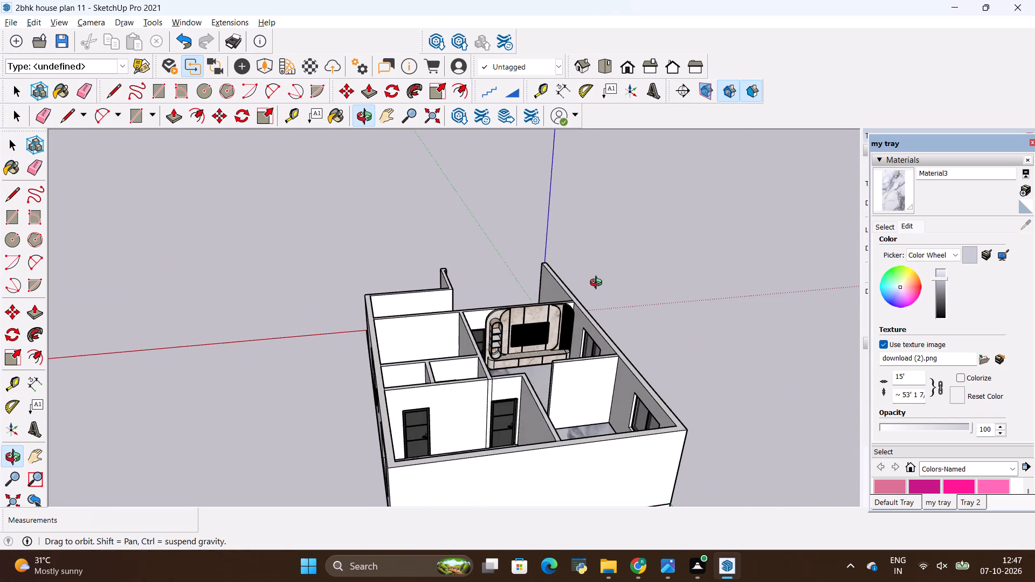
middle_click_drag(598, 284, 584, 288)
scroll(540, 369, "up", 13)
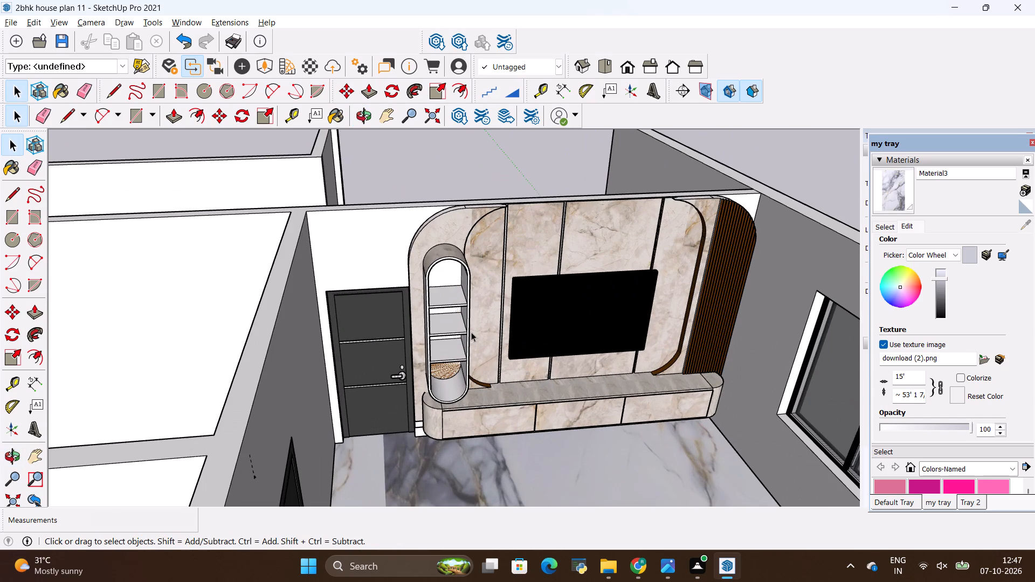
scroll(400, 330, "down", 8)
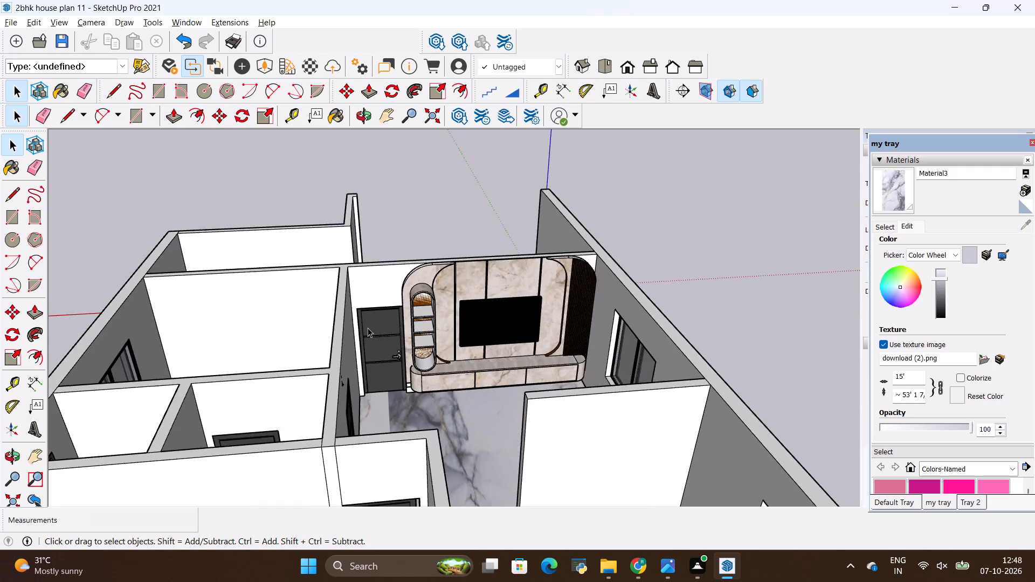
scroll(368, 328, "down", 4)
scroll(499, 288, "down", 2)
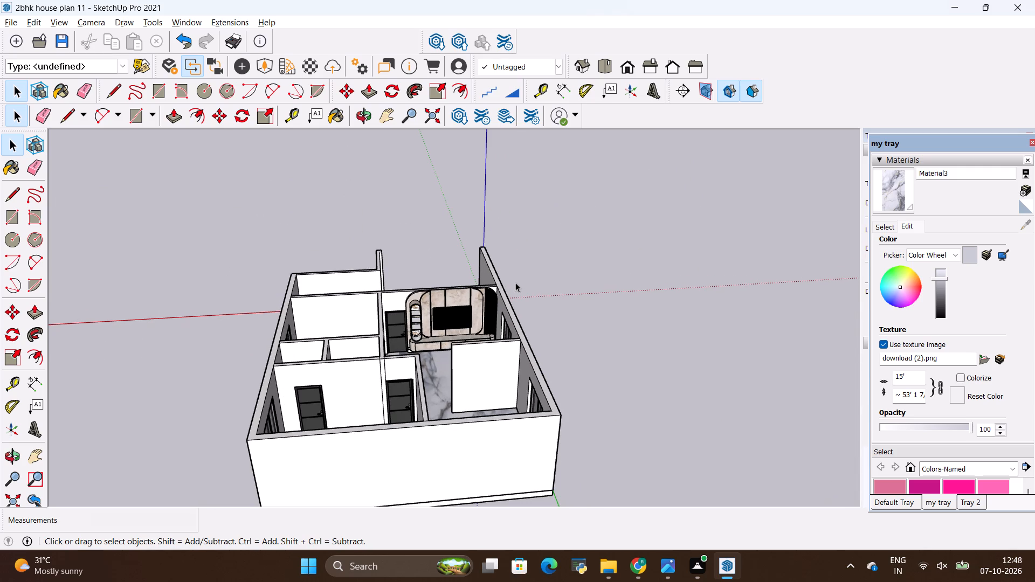
key("space")
left_click(528, 276)
middle_click_drag(342, 307, 411, 354)
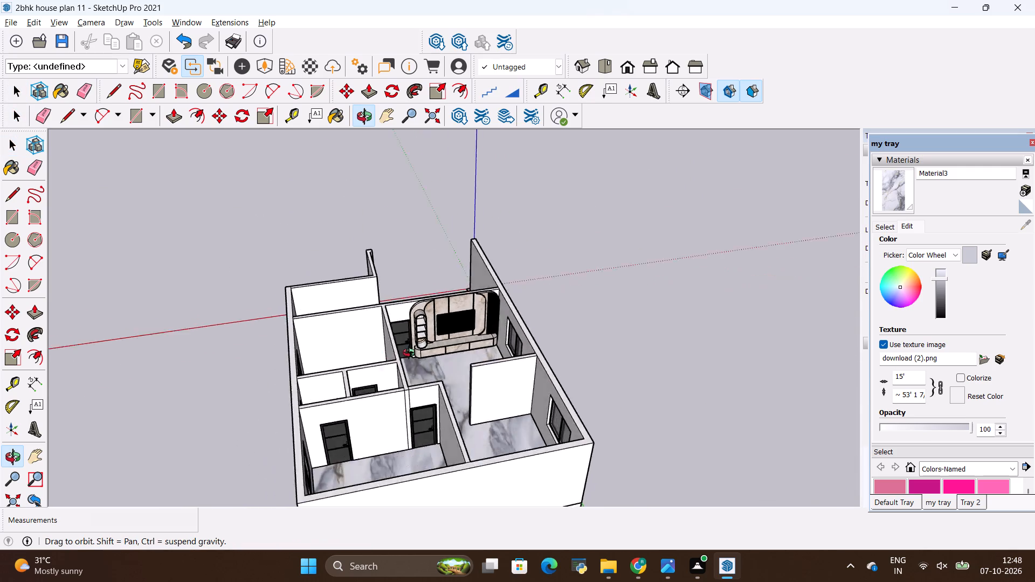
middle_click_drag(411, 354, 526, 346)
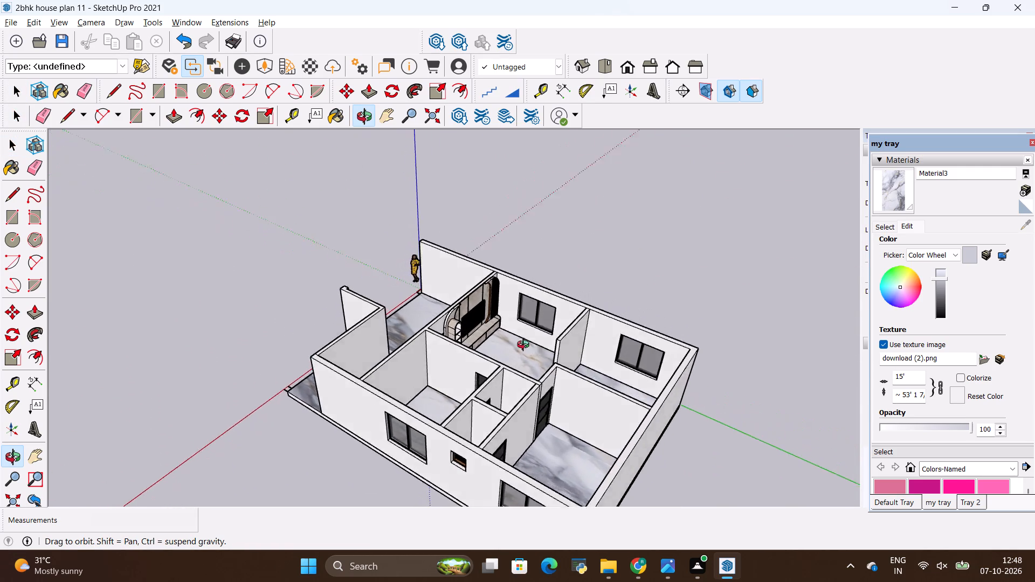
middle_click_drag(526, 346, 237, 346)
left_click(206, 299)
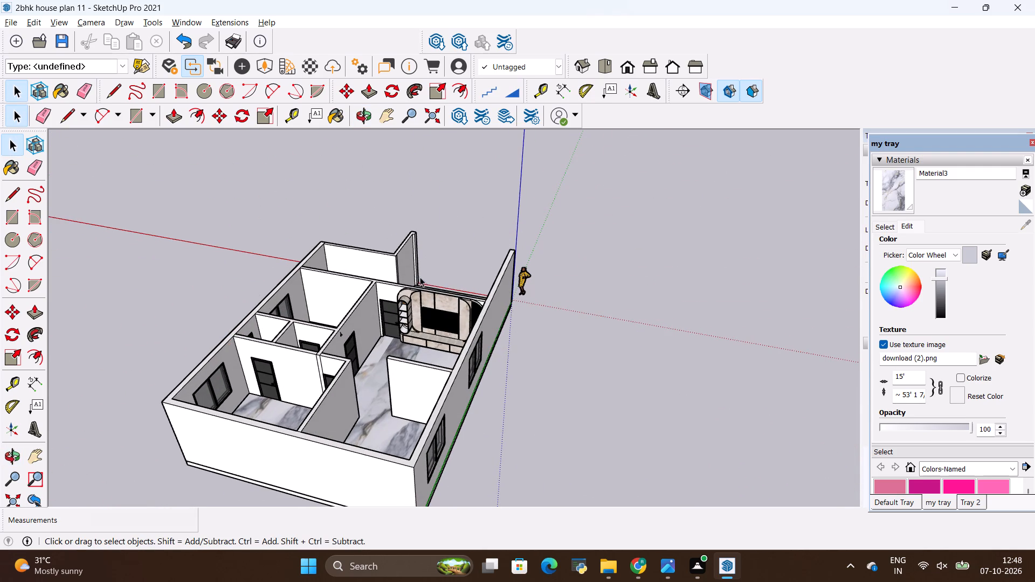
scroll(421, 276, "up", 6)
scroll(424, 286, "down", 4)
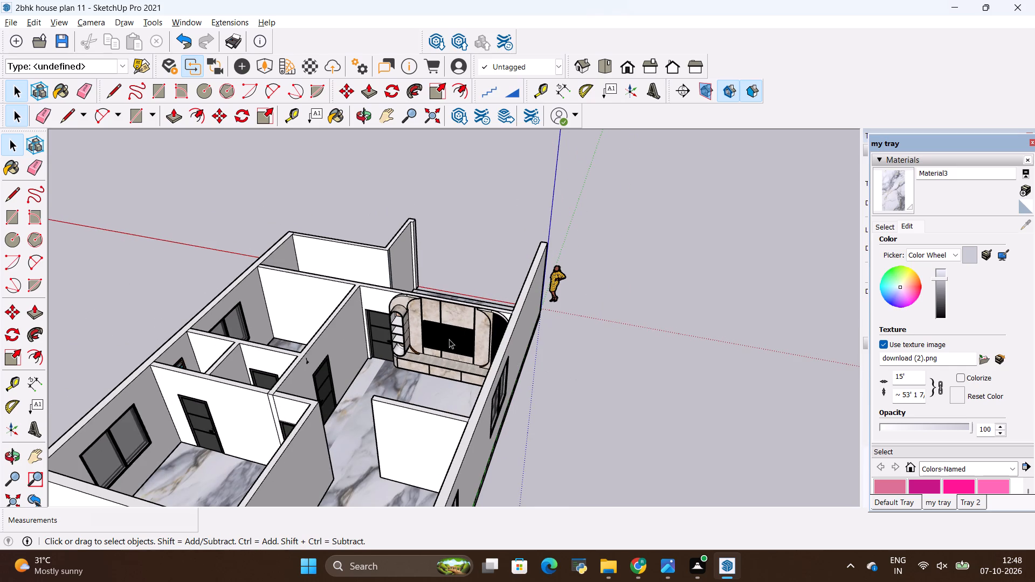
middle_click_drag(418, 347, 614, 311)
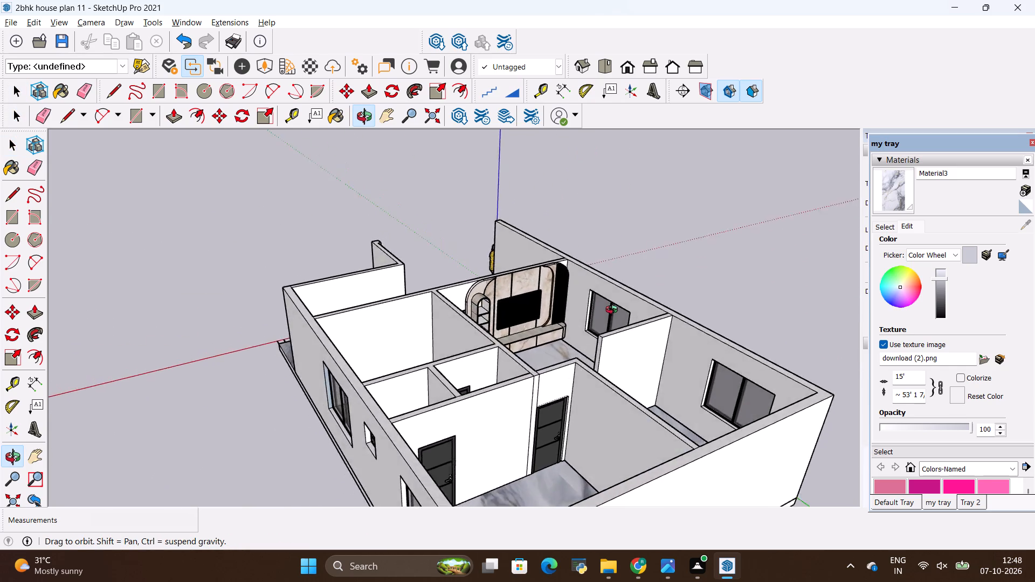
middle_click_drag(614, 311, 462, 320)
scroll(461, 279, "up", 2)
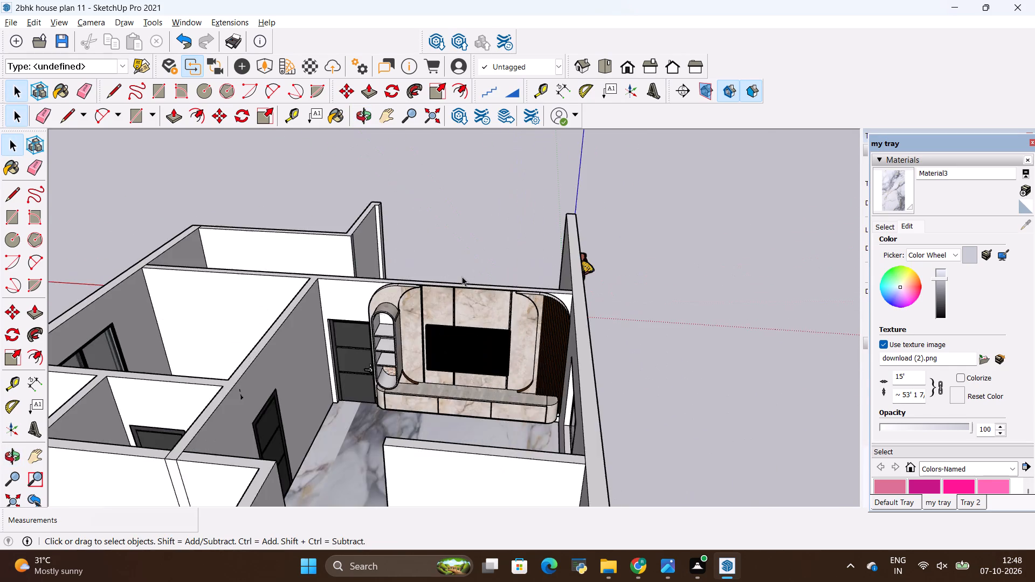
scroll(462, 276, "up", 5)
scroll(463, 276, "down", 4)
scroll(570, 306, "up", 2)
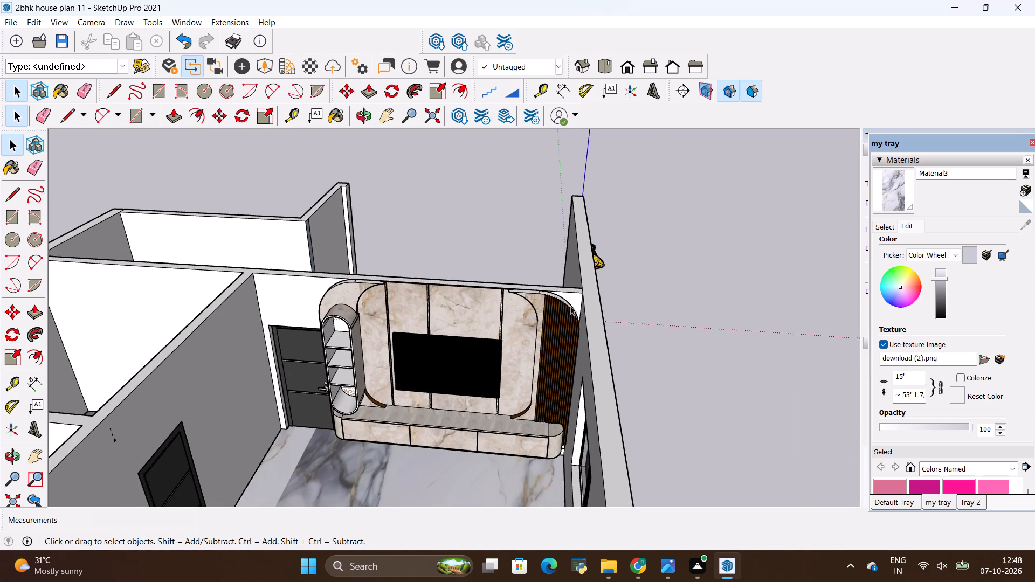
scroll(461, 310, "down", 3)
middle_click_drag(355, 363, 675, 386)
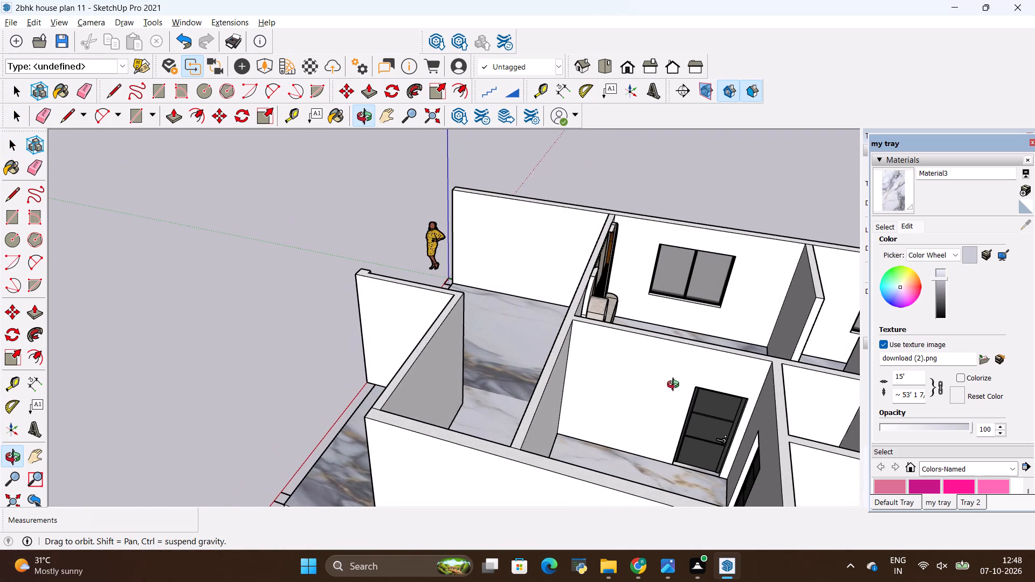
middle_click_drag(675, 386, 251, 390)
scroll(312, 351, "up", 4)
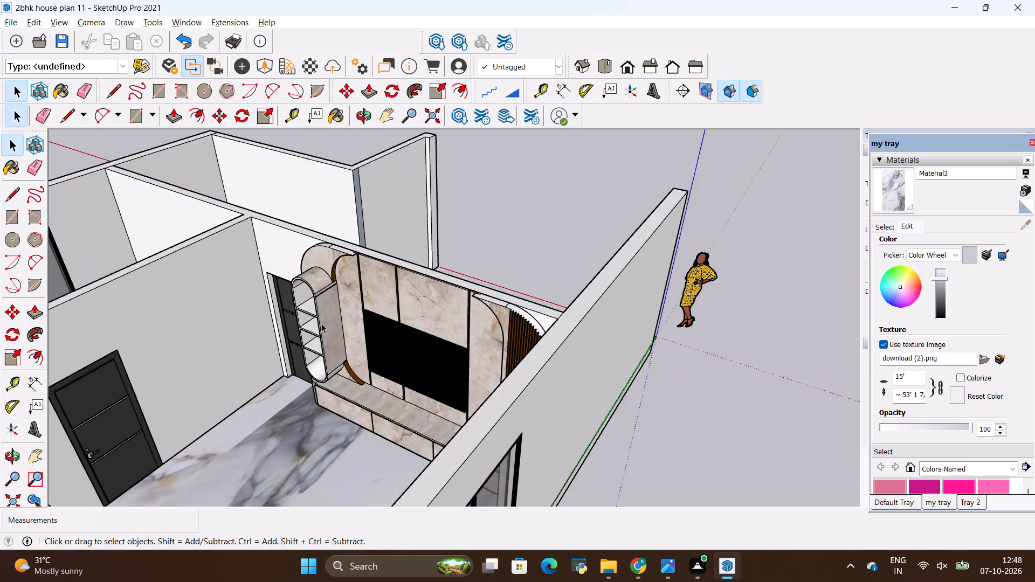
scroll(321, 323, "up", 5)
scroll(301, 275, "up", 7)
scroll(302, 298, "down", 3)
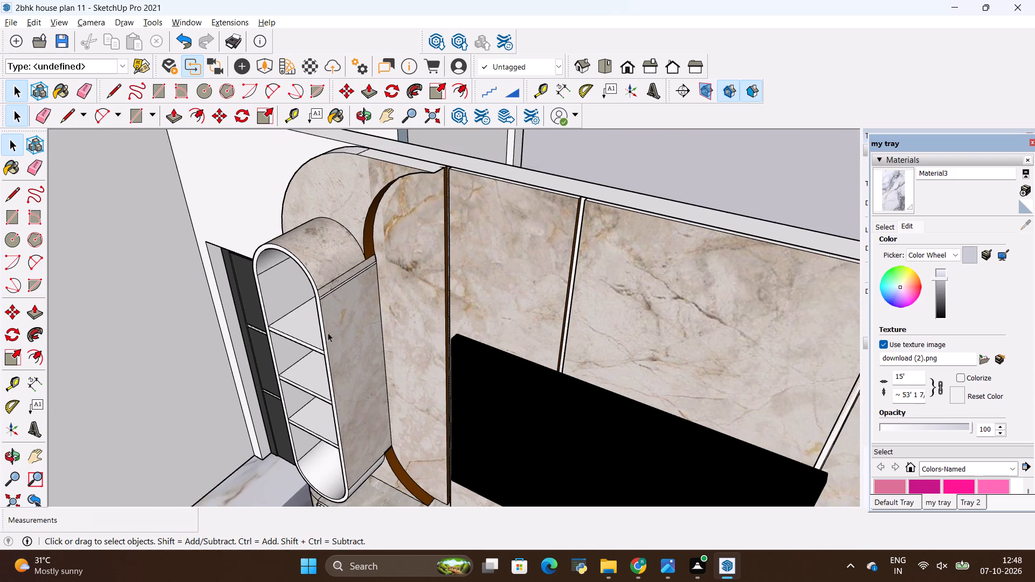
middle_click_drag(406, 293, 402, 262)
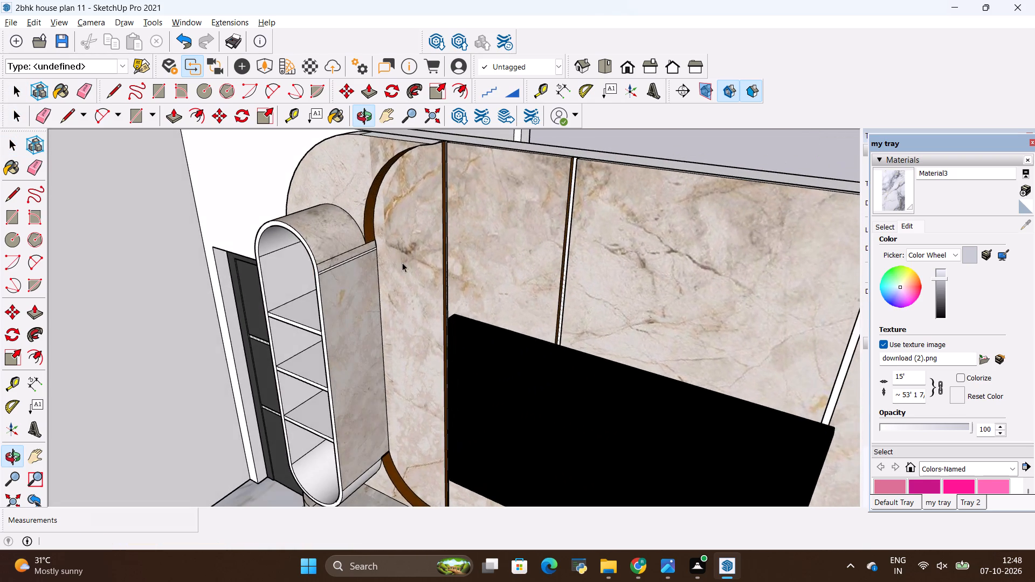
scroll(402, 262, "down", 15)
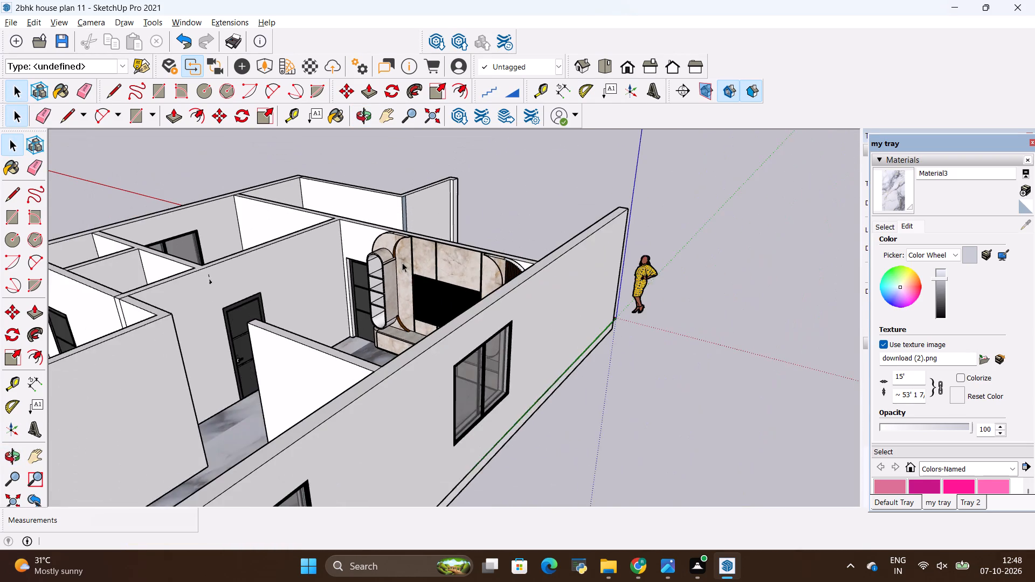
scroll(402, 262, "down", 5)
scroll(171, 350, "up", 2)
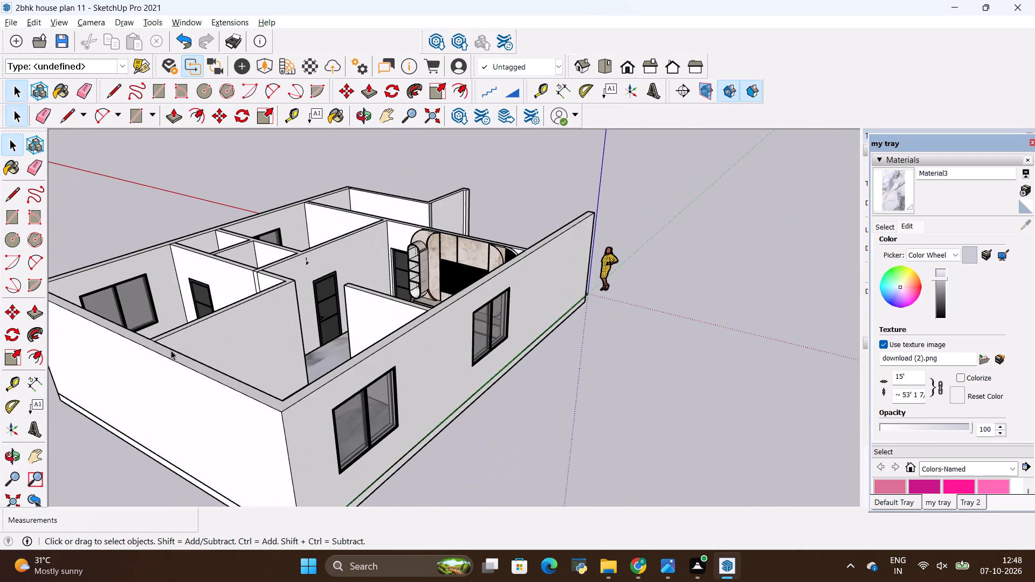
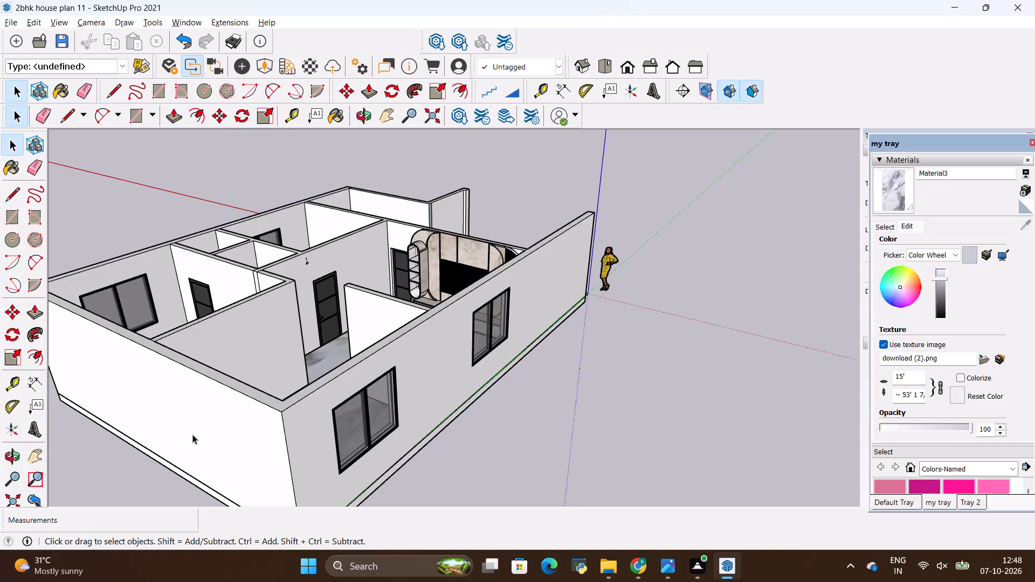
Examine the living room's TV feature wall, its marble panels, arched shelf unit, fluted panel and low console from several angles.
scroll(246, 309, "down", 3)
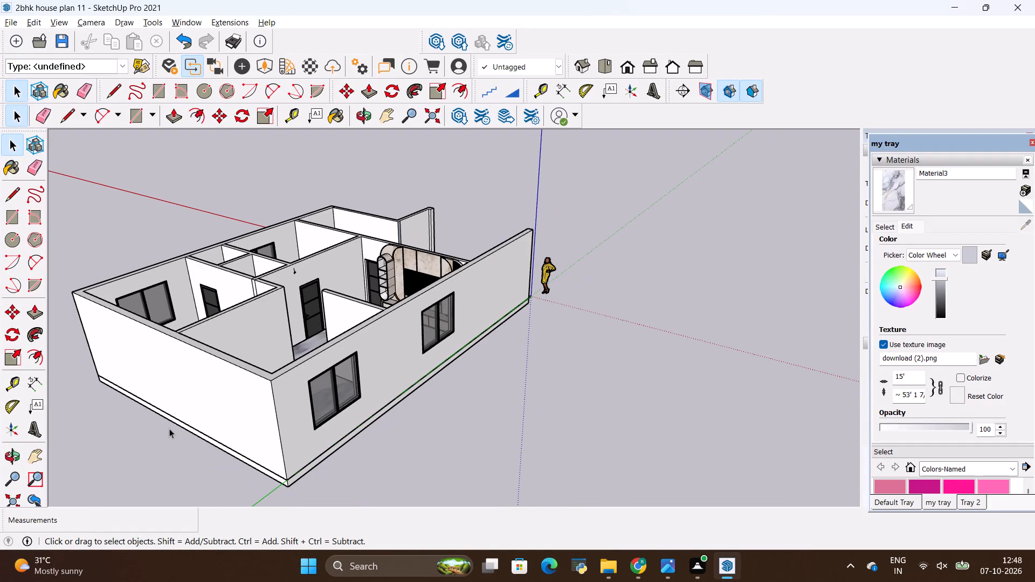
middle_click_drag(162, 432, 314, 418)
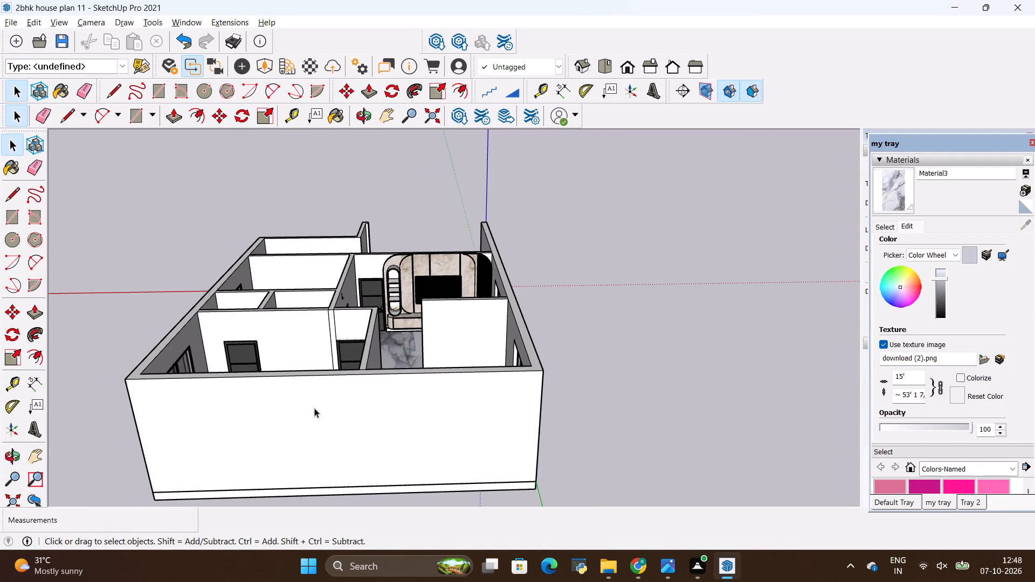
scroll(313, 383, "down", 4)
scroll(409, 334, "up", 1)
middle_click_drag(409, 334, 371, 400)
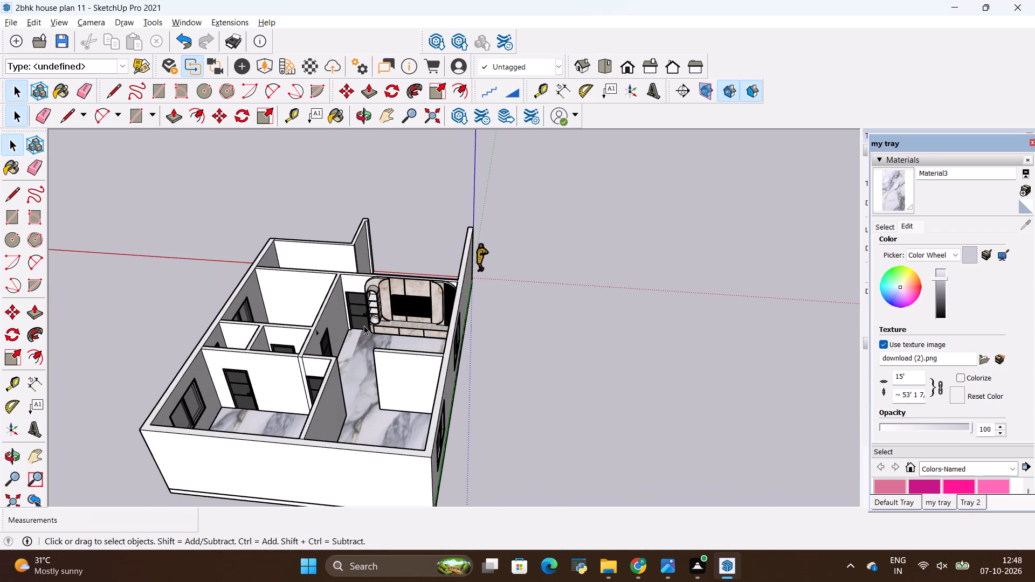
scroll(363, 318, "up", 4)
scroll(448, 290, "up", 4)
scroll(545, 272, "up", 8)
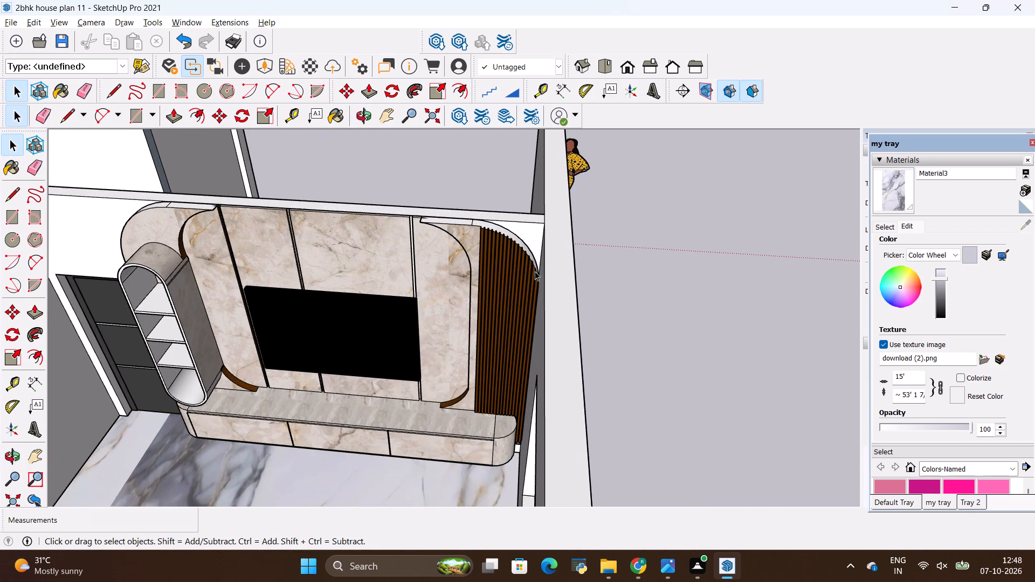
scroll(409, 343, "down", 1)
middle_click_drag(407, 347, 413, 316)
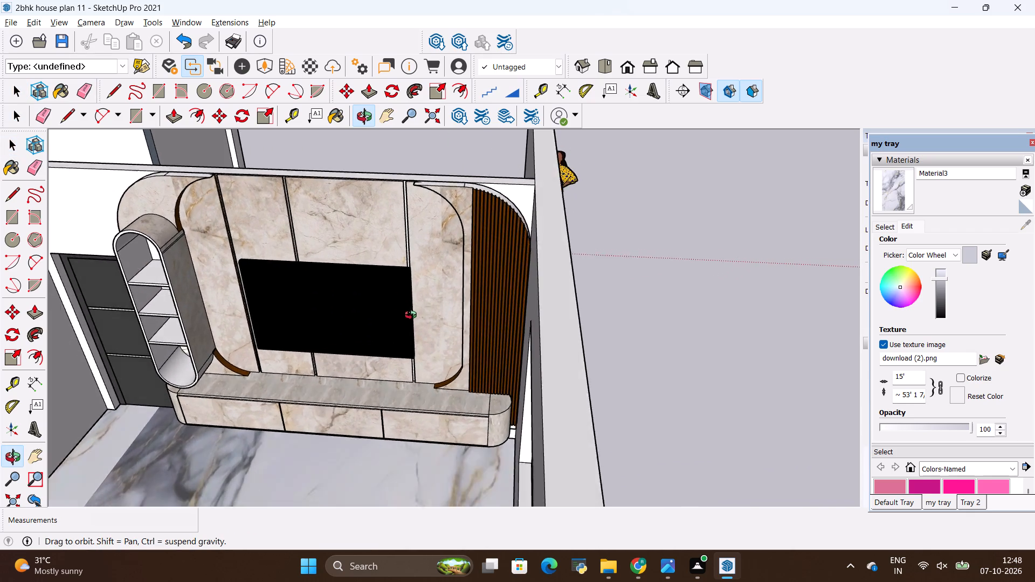
middle_click_drag(413, 316, 441, 324)
scroll(455, 198, "up", 3)
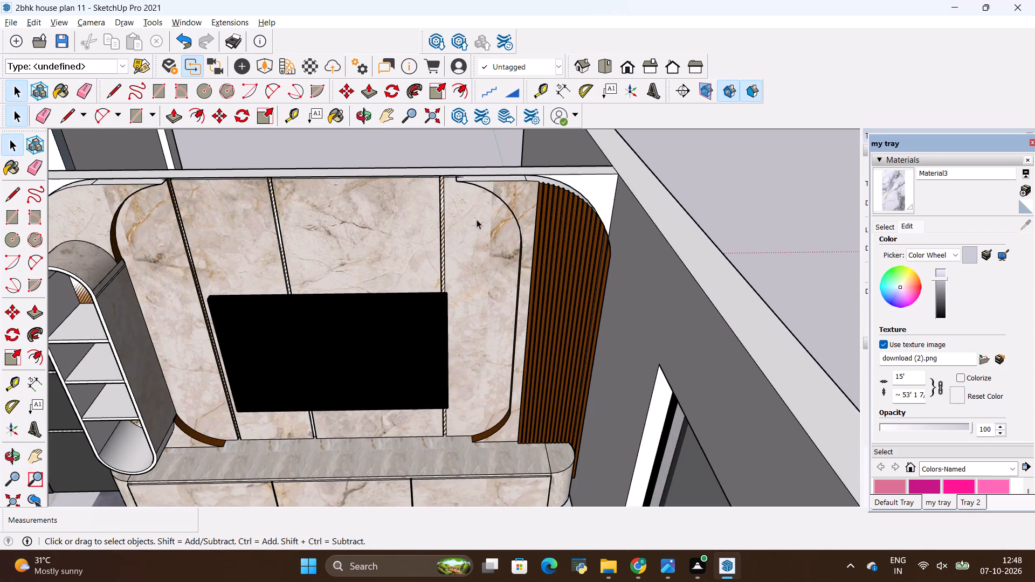
middle_click_drag(472, 300, 513, 240)
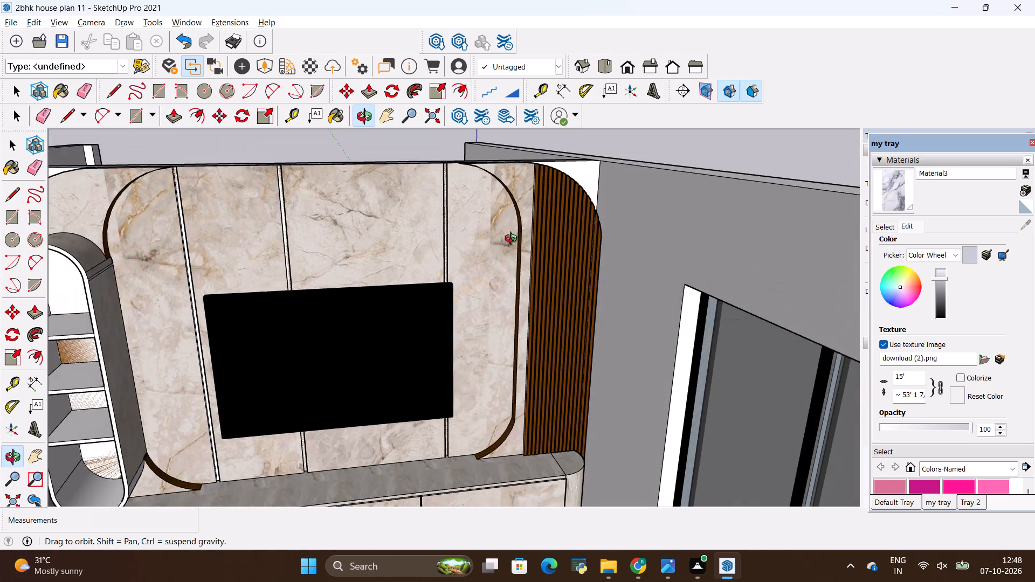
middle_click_drag(513, 240, 448, 360)
scroll(465, 328, "down", 6)
scroll(512, 274, "up", 3)
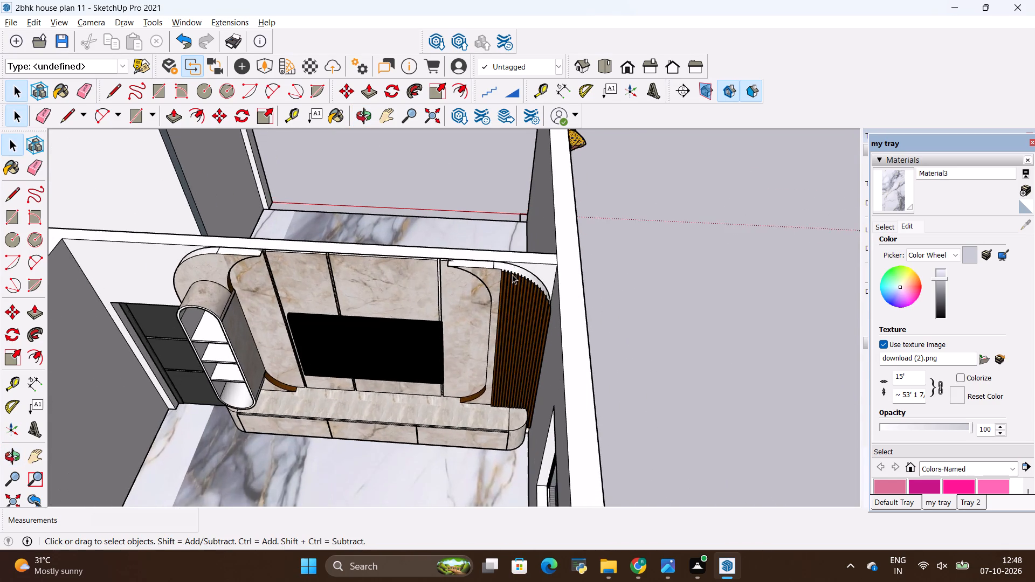
scroll(512, 274, "up", 3)
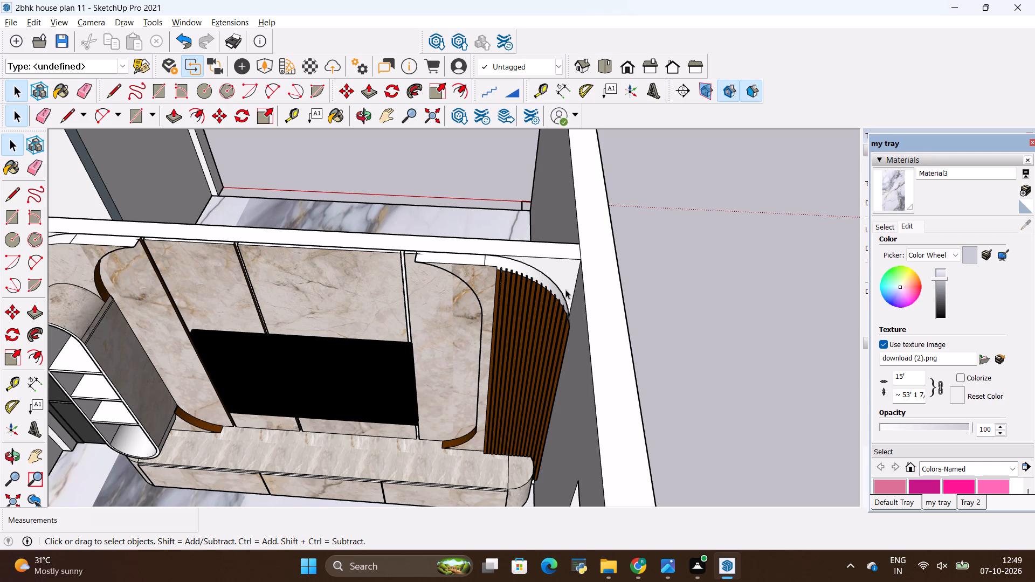
Examine how the TV feature wall sits within the overall room layout, from the whole house down to the marble panels.
scroll(585, 286, "down", 20)
scroll(585, 286, "down", 2)
scroll(475, 292, "down", 3)
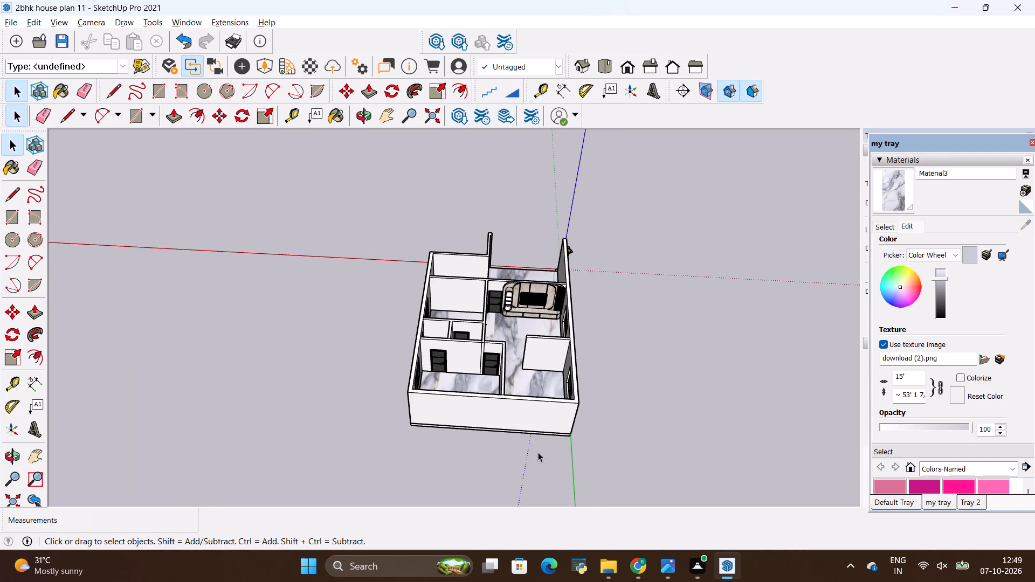
middle_click_drag(533, 448, 546, 409)
scroll(523, 244, "up", 6)
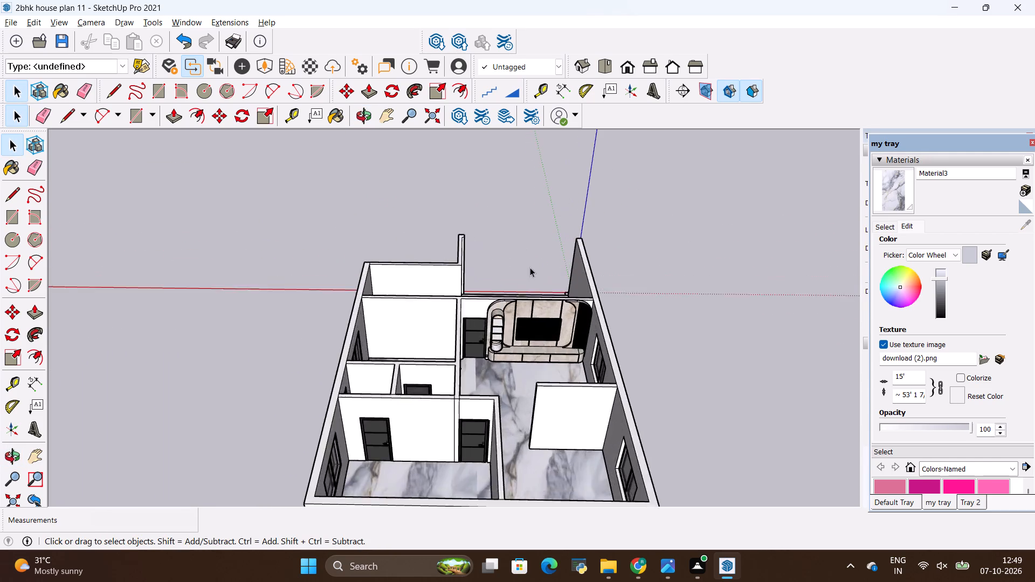
scroll(530, 267, "up", 3)
scroll(422, 258, "down", 6)
key("space")
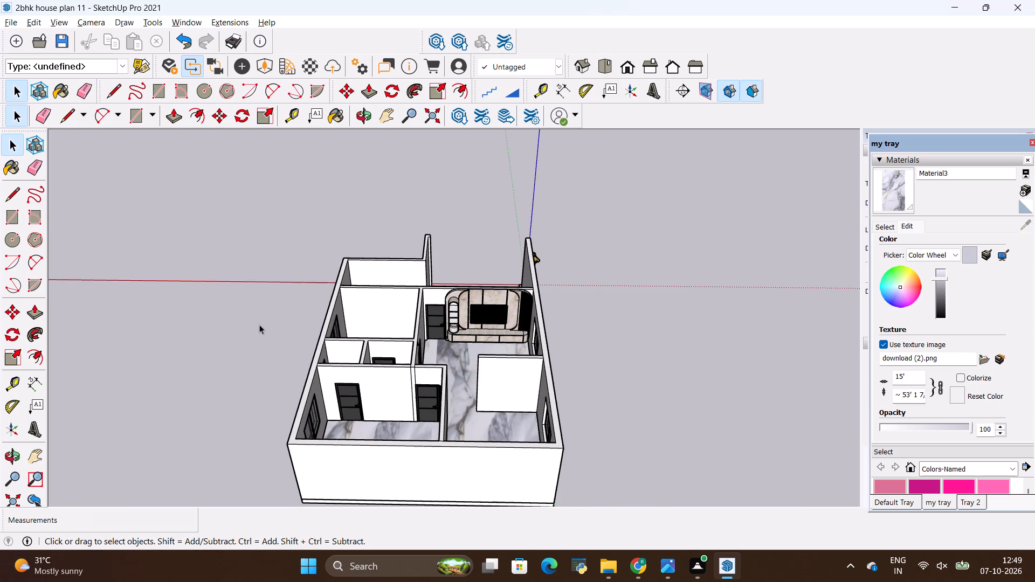
scroll(493, 306, "up", 3)
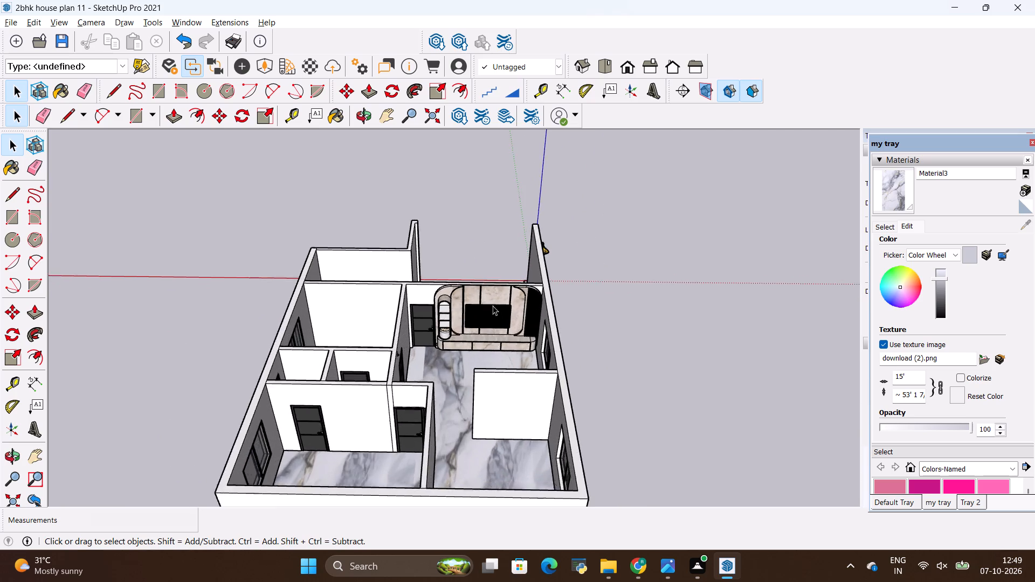
scroll(493, 306, "up", 4)
scroll(543, 333, "down", 1)
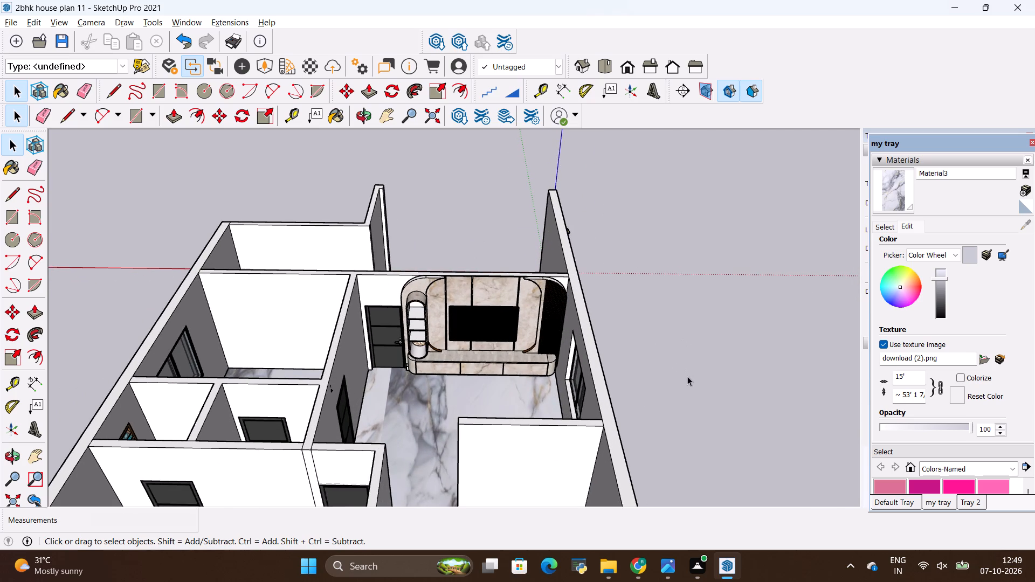
middle_click_drag(687, 377, 713, 315)
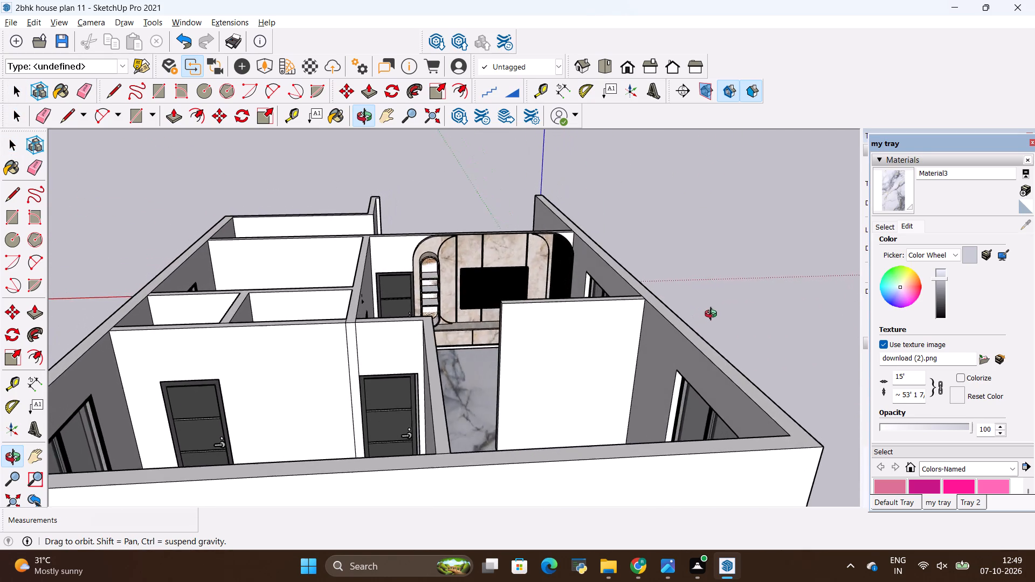
middle_click_drag(713, 315, 695, 362)
key("space")
left_click(172, 207)
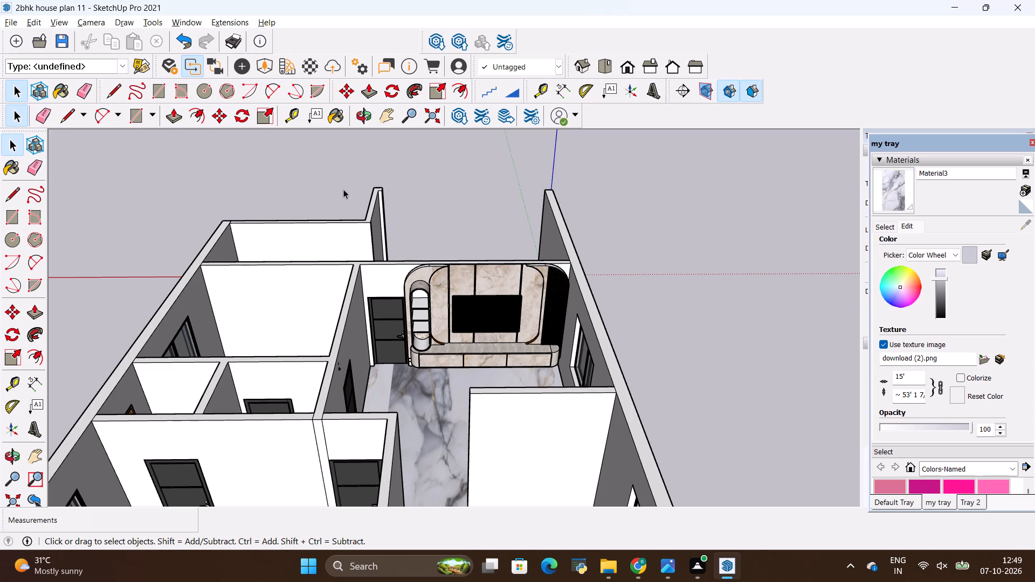
left_click(384, 171)
scroll(441, 271, "down", 4)
middle_click_drag(450, 314, 453, 278)
scroll(455, 255, "up", 14)
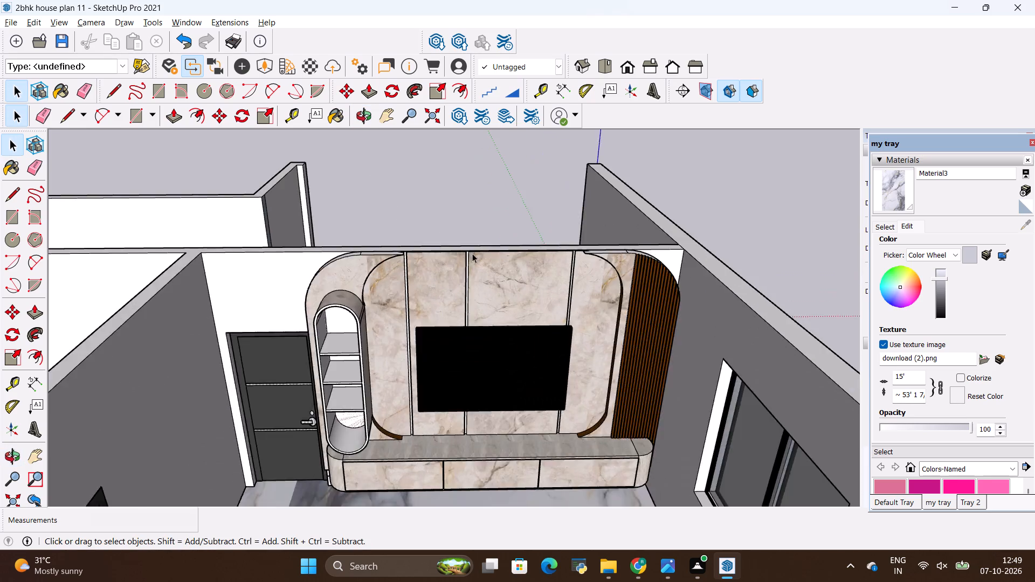
scroll(472, 253, "up", 2)
middle_click_drag(506, 308, 511, 316)
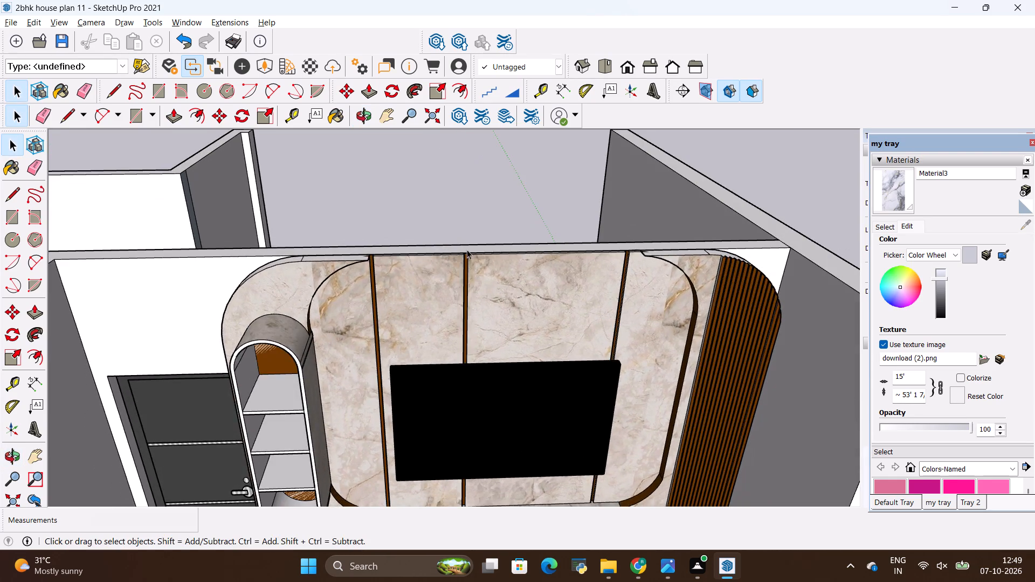
scroll(465, 244, "down", 16)
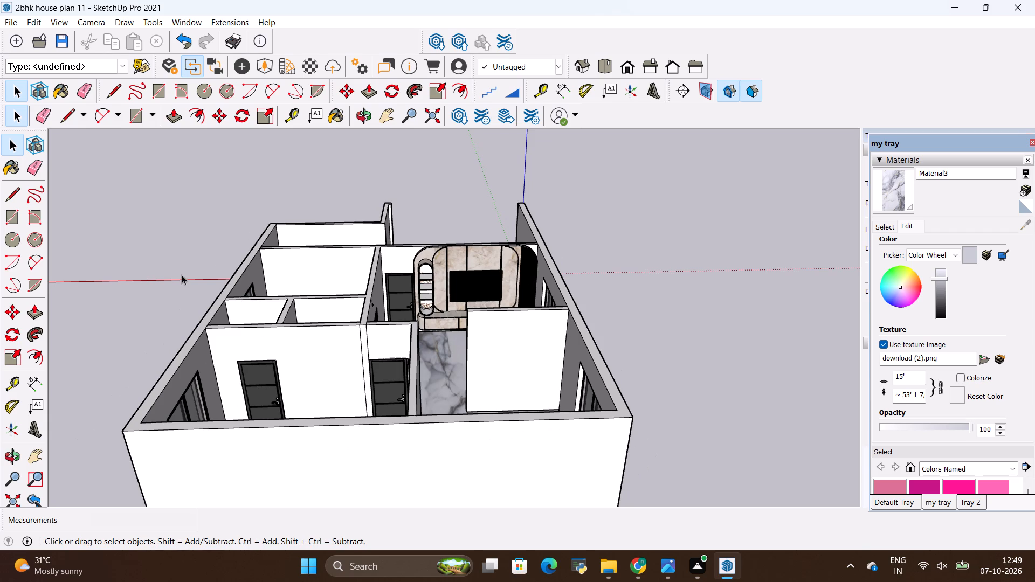
Examine the whole house from the front, both long sides and above, including its walls, windows and marble floors.
middle_click_drag(160, 310, 659, 324)
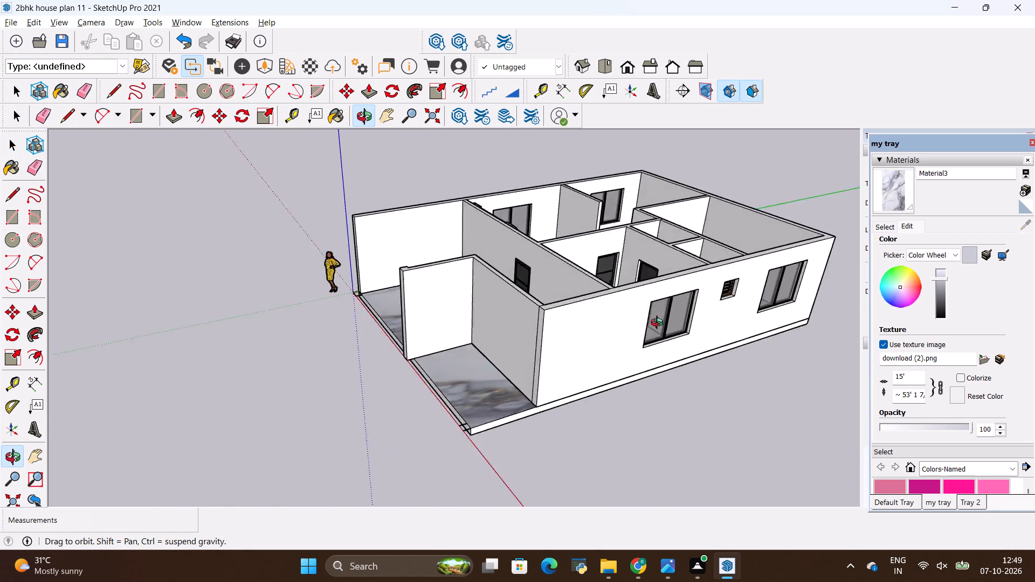
middle_click_drag(659, 324, 771, 512)
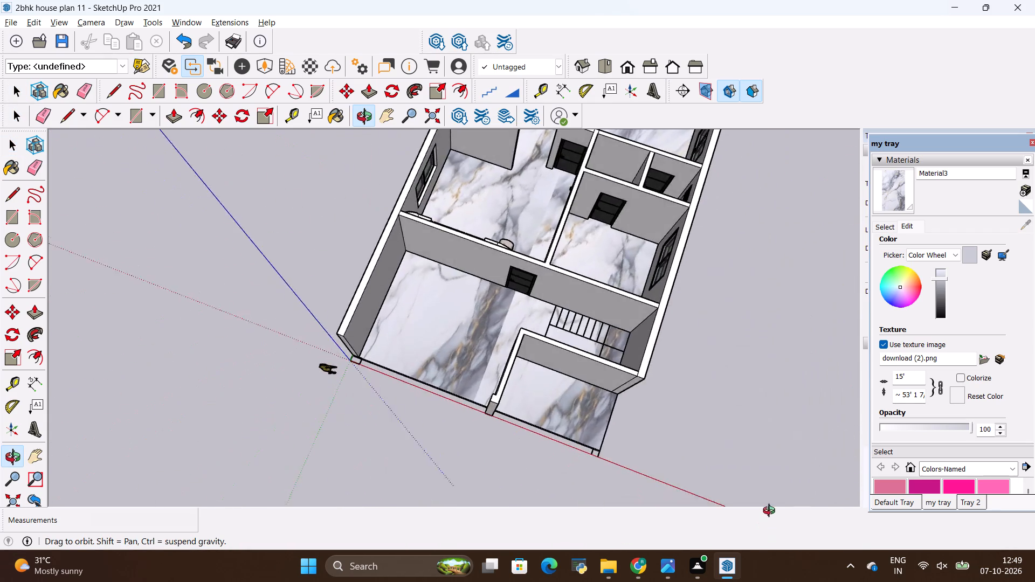
middle_click_drag(771, 512, 637, 409)
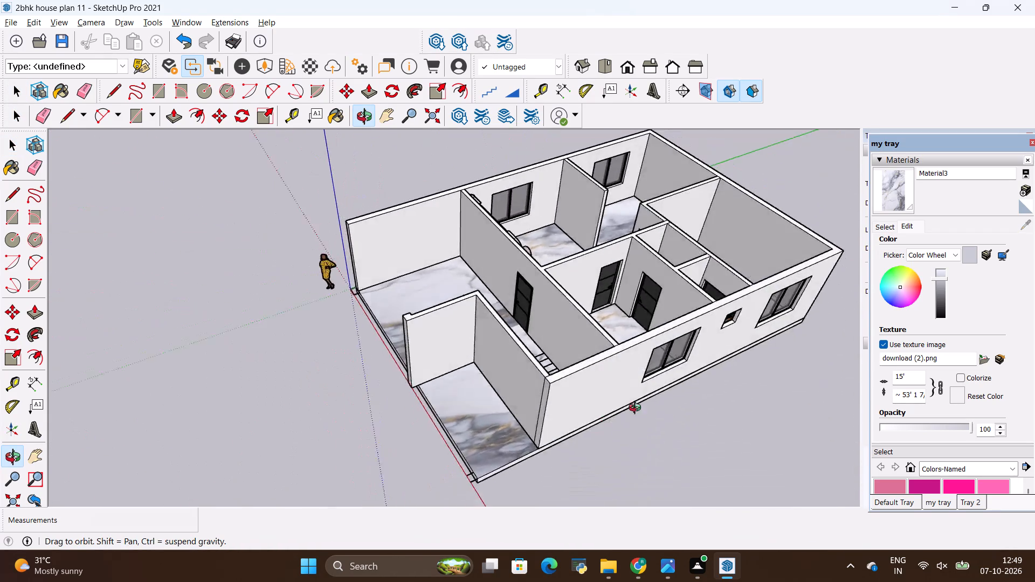
middle_click_drag(637, 409, 720, 412)
scroll(322, 402, "down", 4)
middle_click_drag(274, 398, 613, 399)
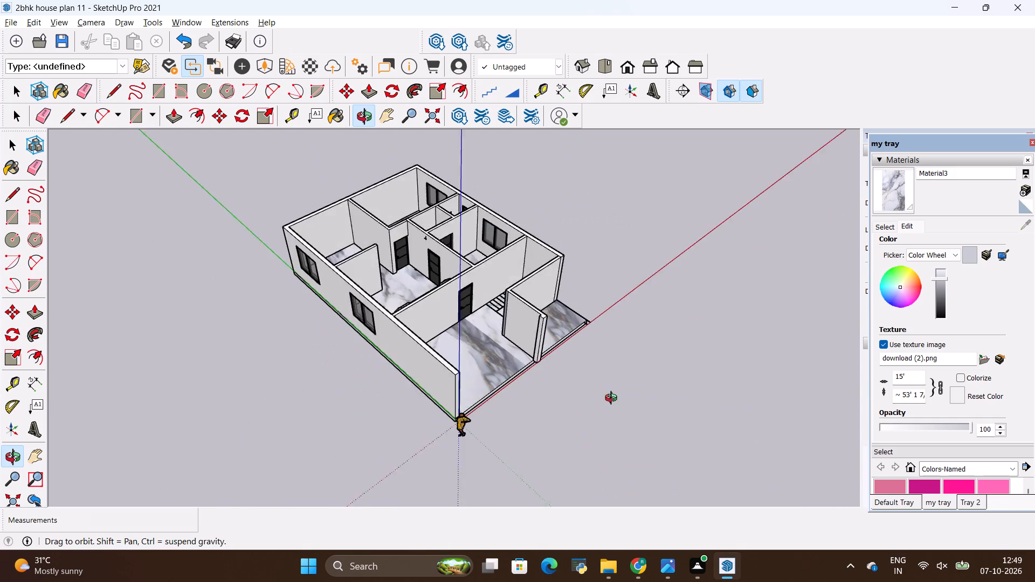
middle_click_drag(613, 399, 295, 389)
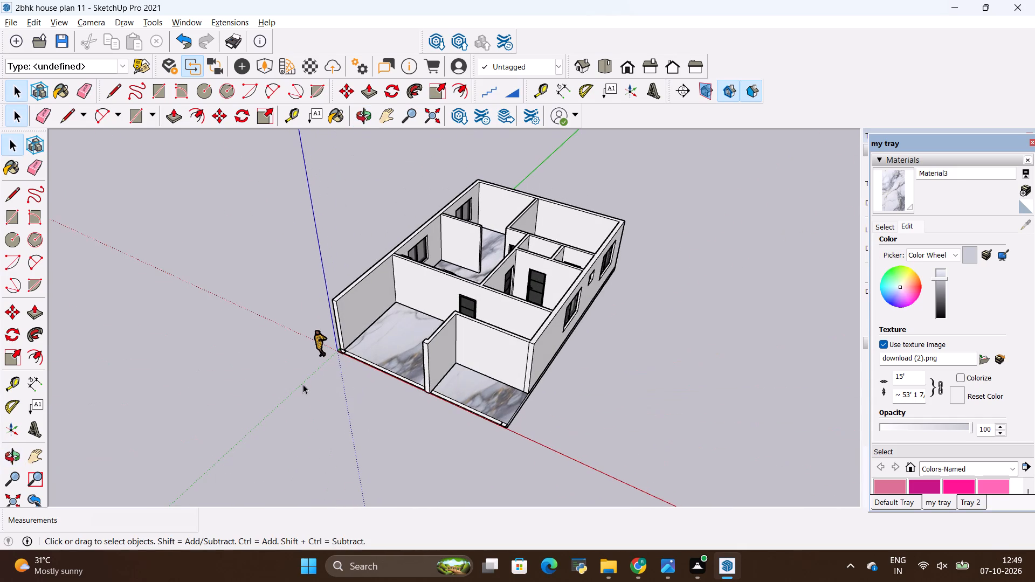
scroll(551, 171, "up", 1)
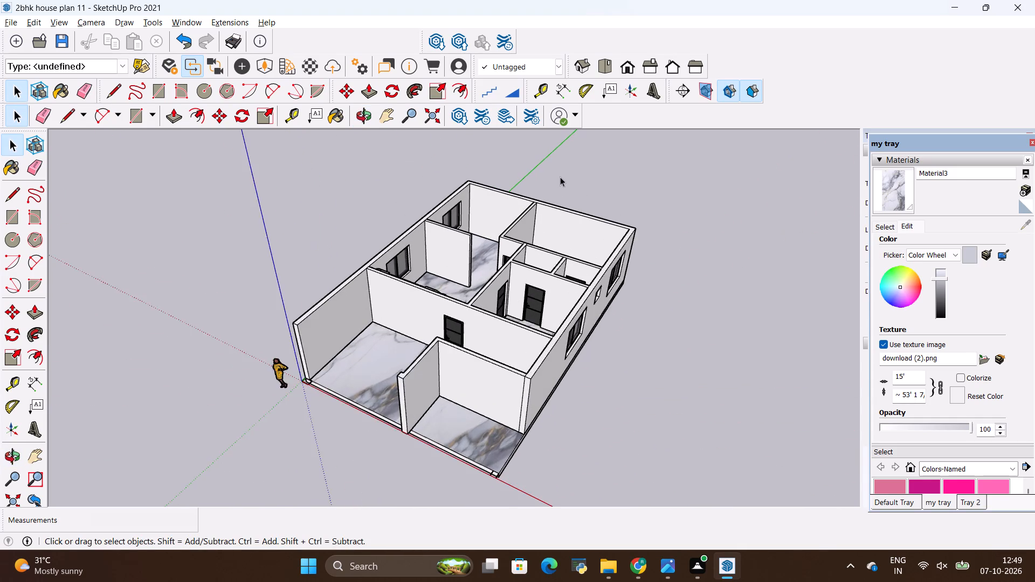
scroll(562, 178, "up", 1)
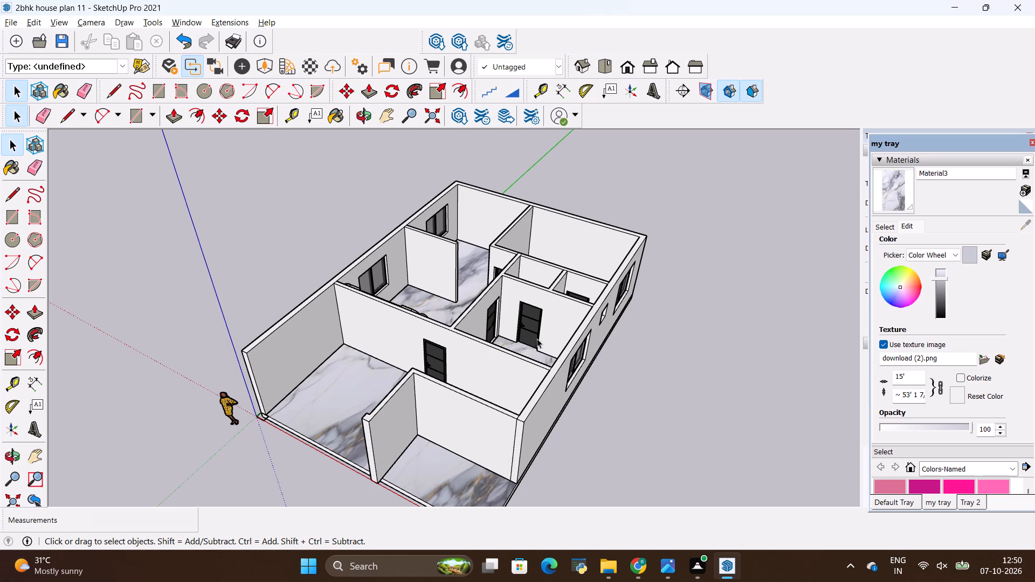
key("space")
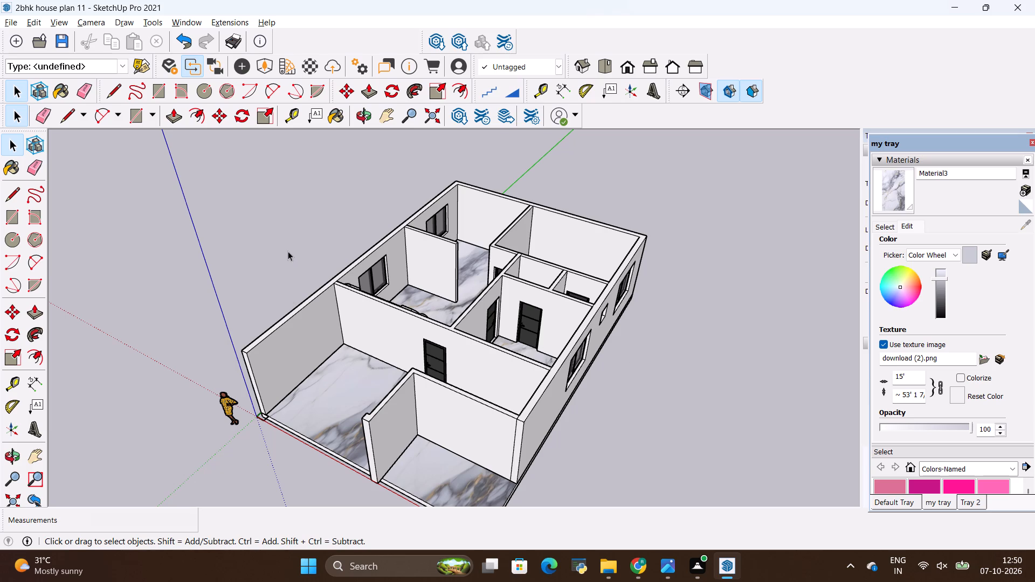
left_click(287, 251)
middle_click_drag(340, 279, 563, 289)
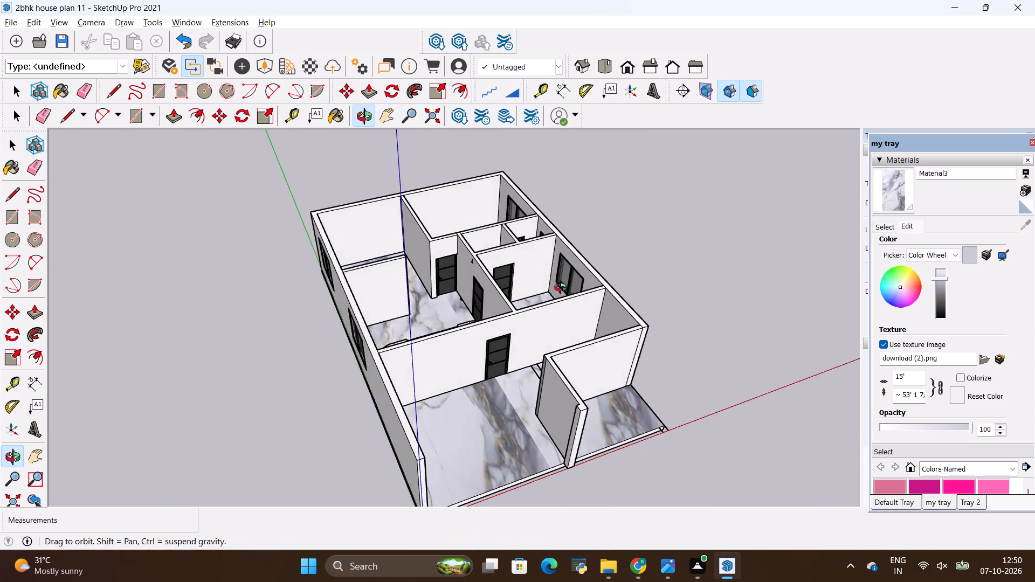
middle_click_drag(563, 289, 119, 330)
scroll(135, 323, "down", 4)
key("space")
left_click(161, 324)
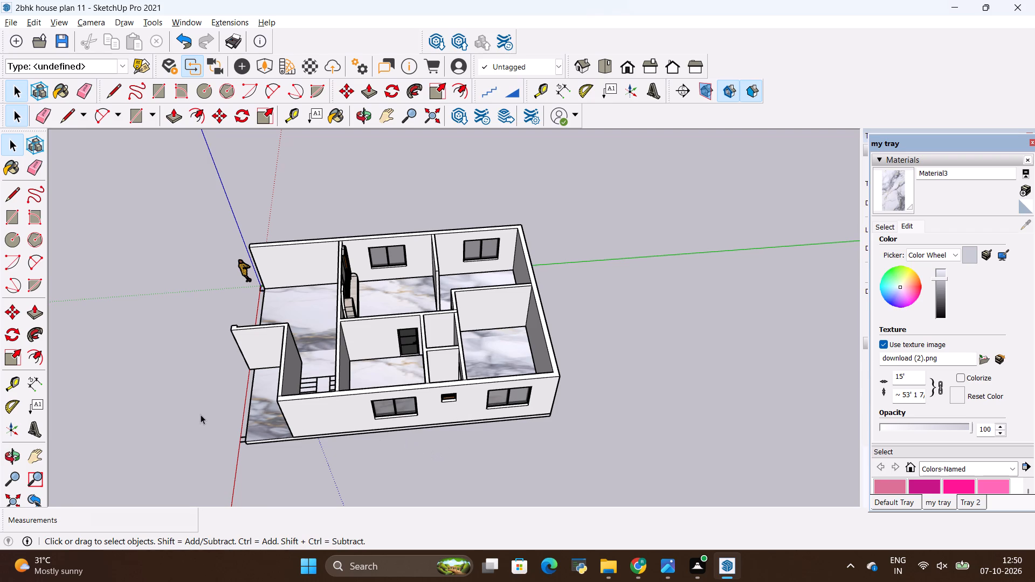
middle_click_drag(148, 379, 599, 262)
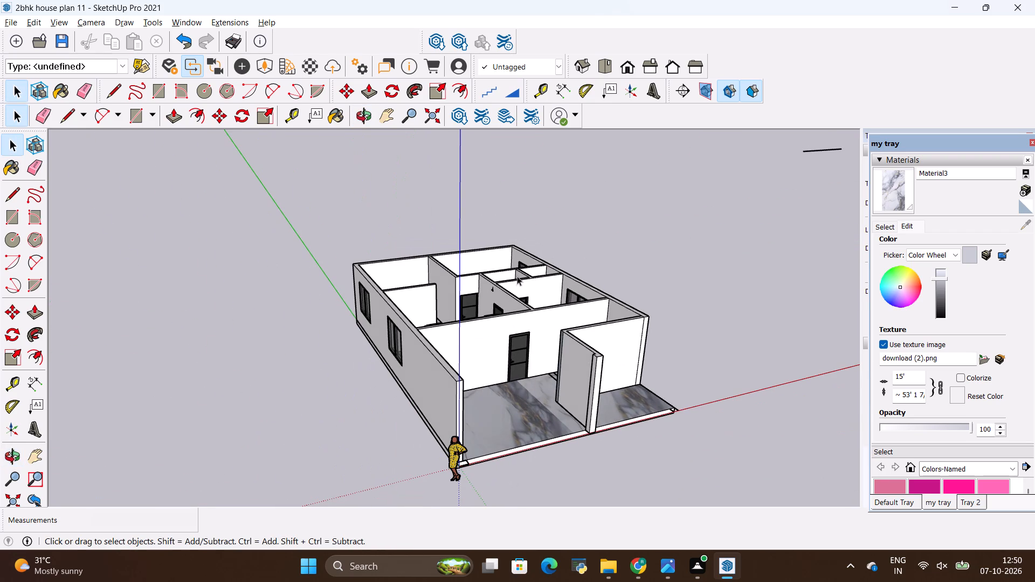
scroll(279, 290, "down", 3)
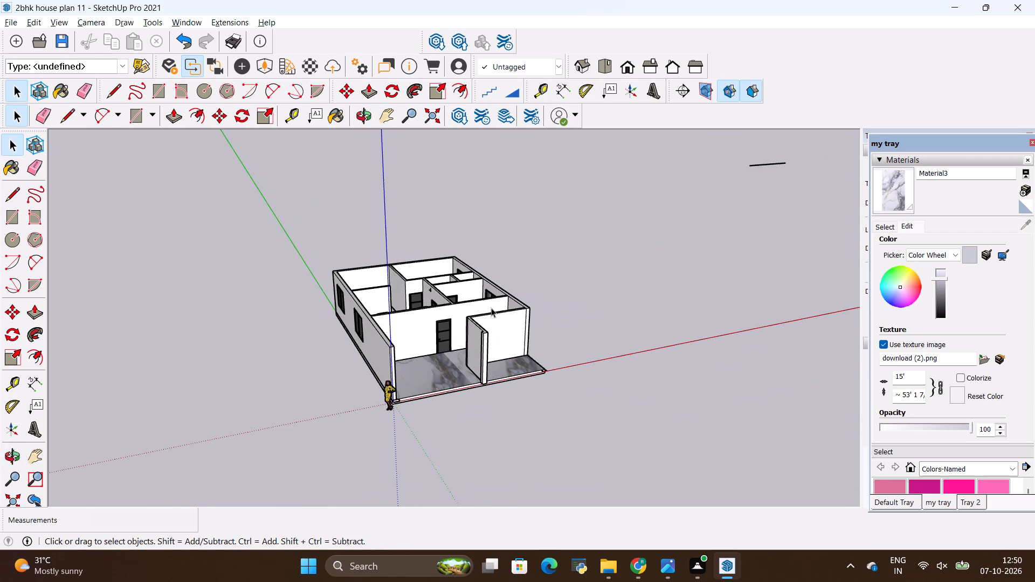
key("space")
left_click(553, 296)
Examine the rear bedroom's plain back wall, side walls and marble floor within the overall house layout.
middle_click_drag(583, 297, 574, 328)
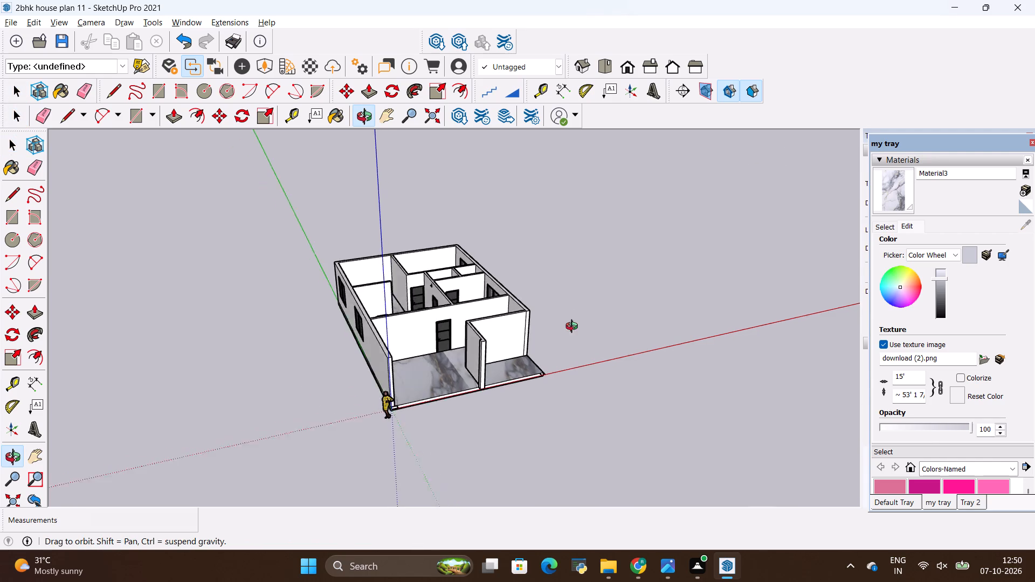
middle_click_drag(574, 328, 508, 395)
scroll(477, 247, "up", 4)
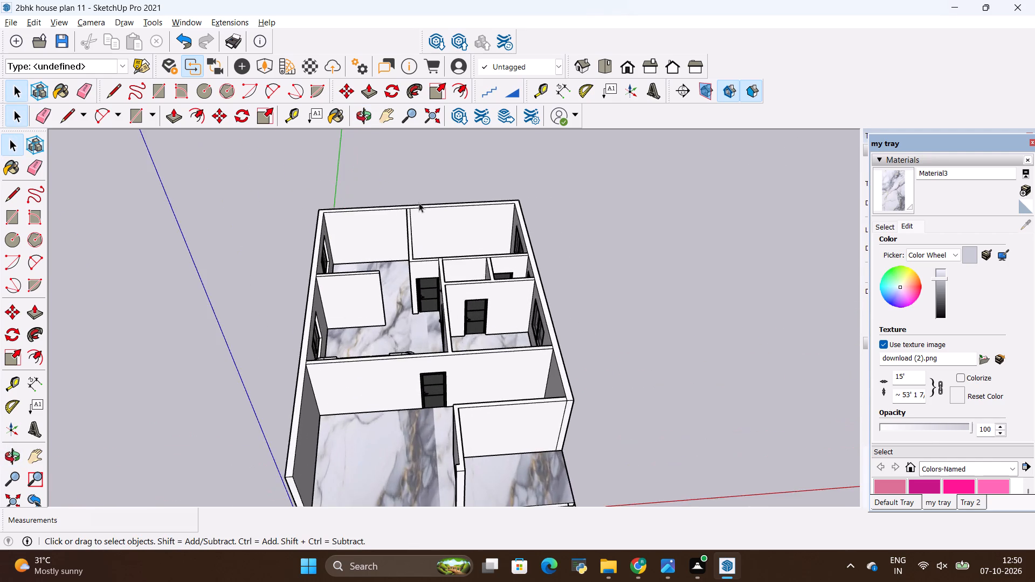
scroll(419, 203, "up", 17)
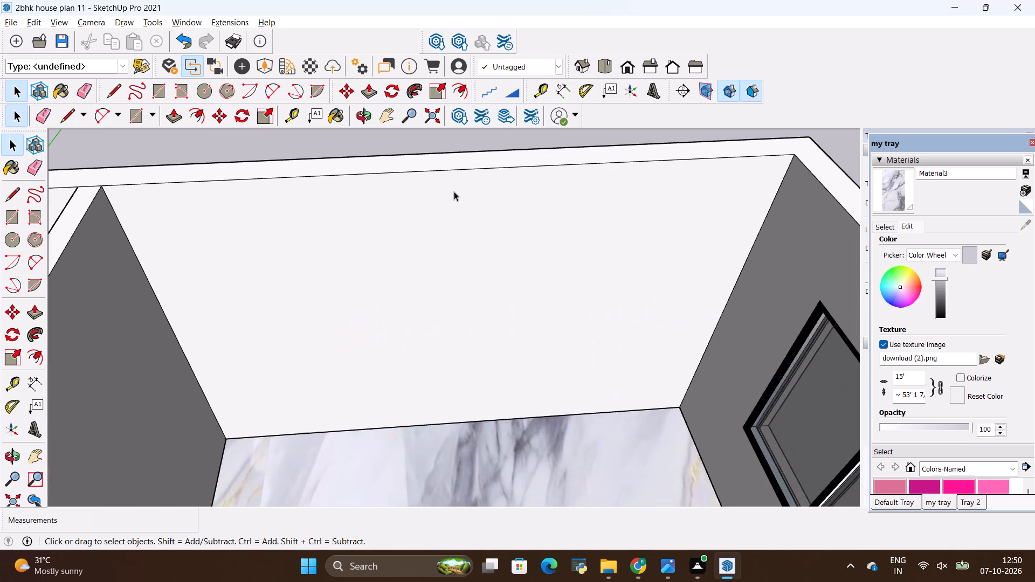
middle_click_drag(485, 205, 481, 174)
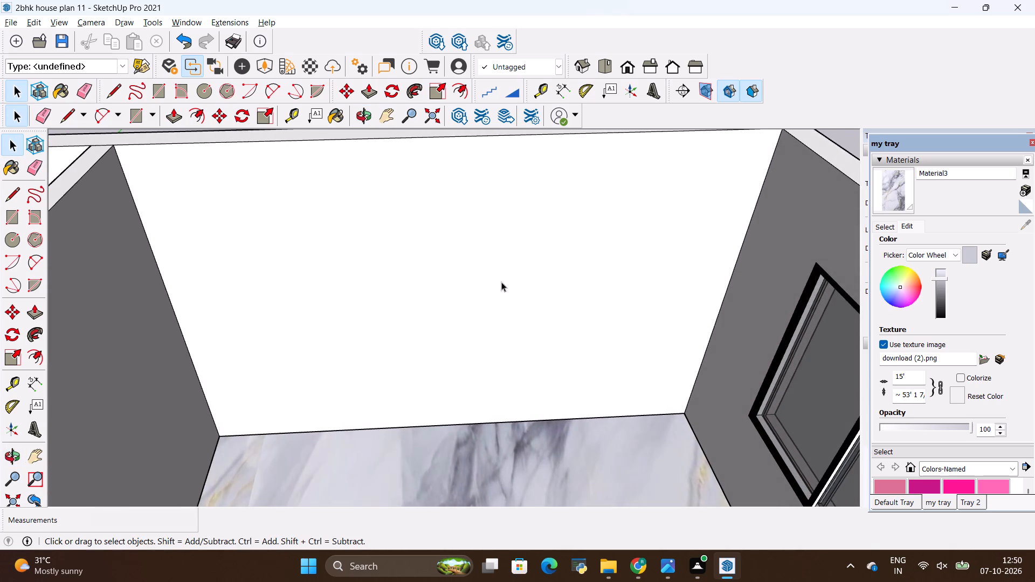
scroll(502, 284, "down", 6)
scroll(478, 162, "up", 4)
scroll(506, 290, "down", 5)
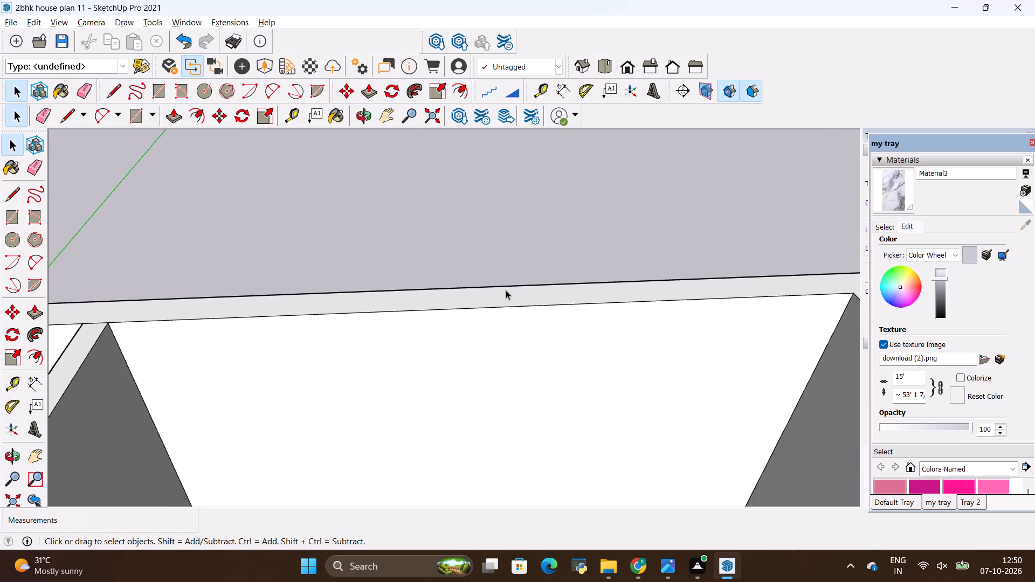
scroll(505, 288, "down", 15)
Examine the rear bedroom's window wall and the adjoining small rooms and second bedroom from several angles.
middle_click_drag(417, 360, 417, 361)
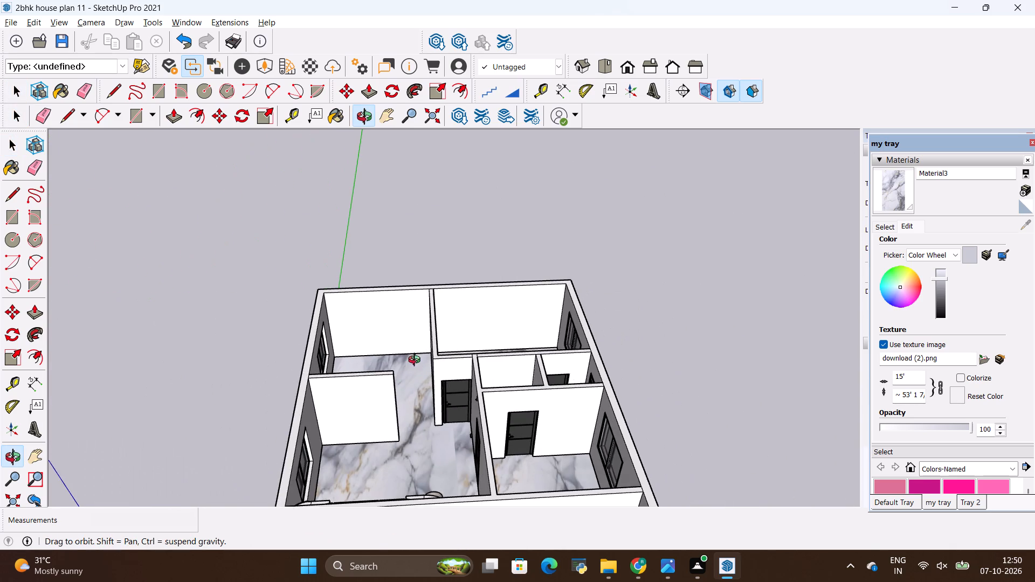
middle_click_drag(417, 361, 595, 400)
scroll(563, 262, "up", 4)
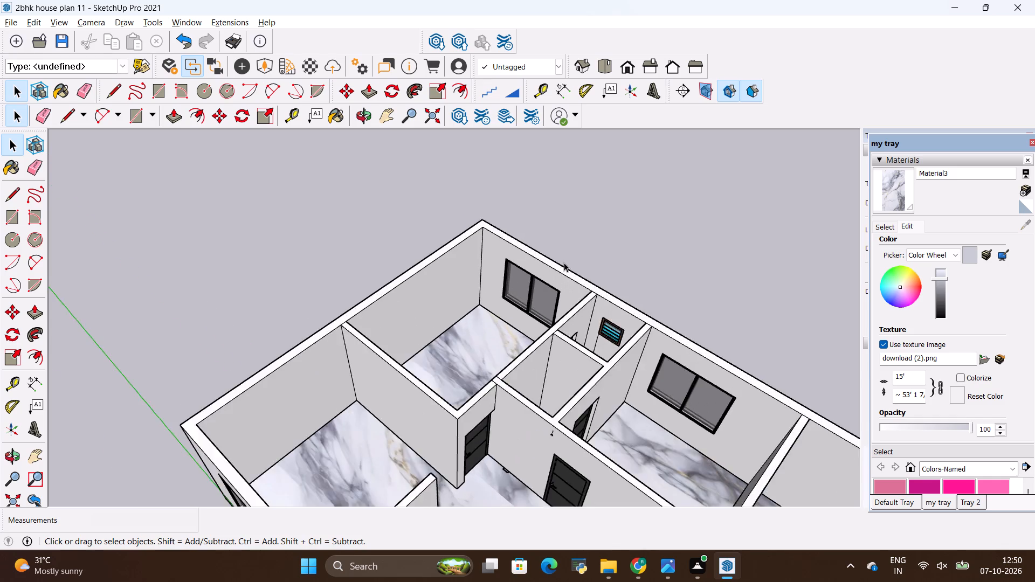
scroll(564, 262, "up", 3)
scroll(581, 293, "down", 5)
middle_click_drag(197, 315, 206, 329)
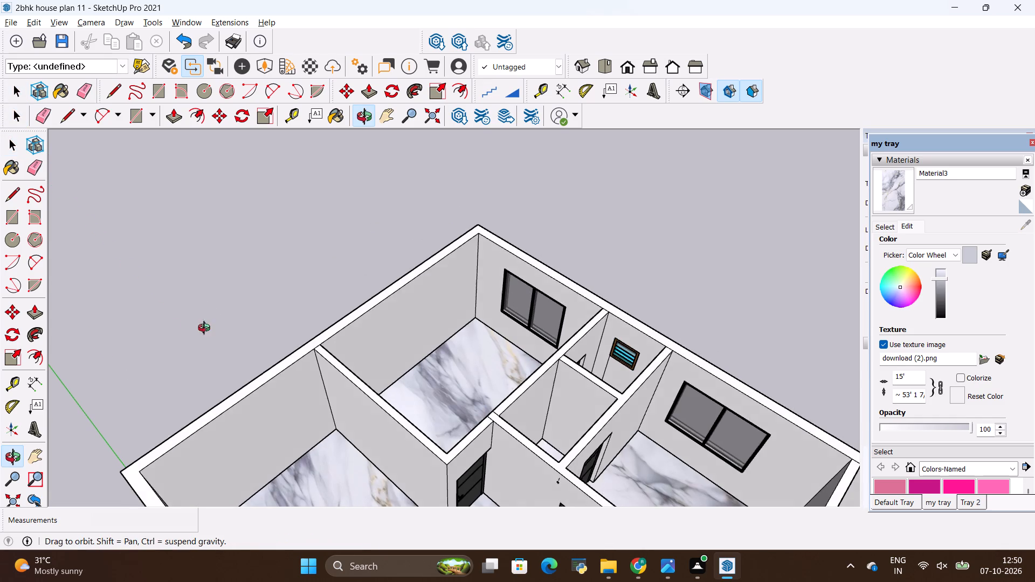
middle_click_drag(206, 329, 255, 384)
scroll(499, 252, "down", 4)
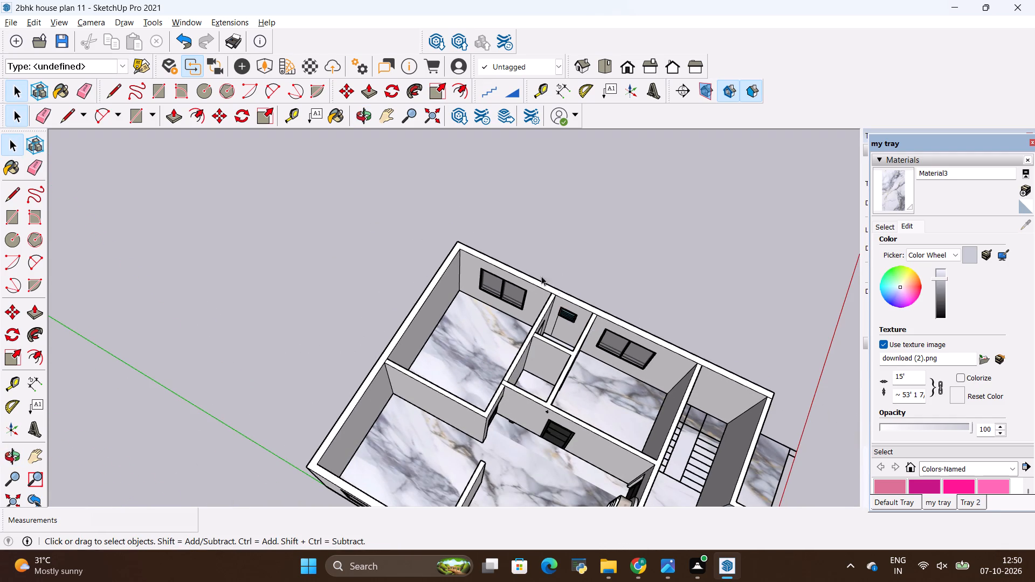
middle_click_drag(535, 332, 630, 255)
scroll(550, 233, "up", 4)
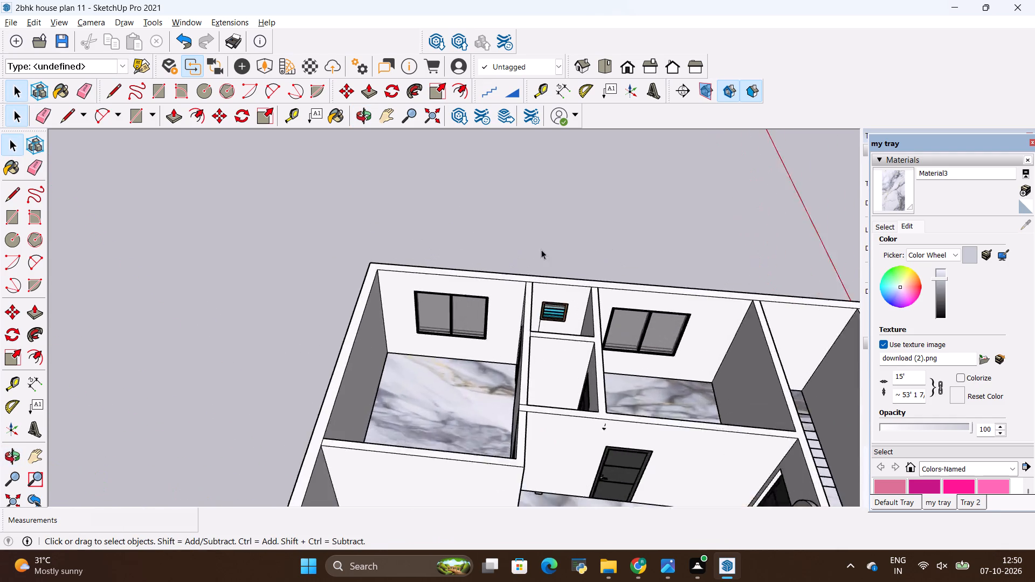
scroll(541, 250, "up", 3)
scroll(384, 261, "down", 5)
scroll(265, 251, "up", 4)
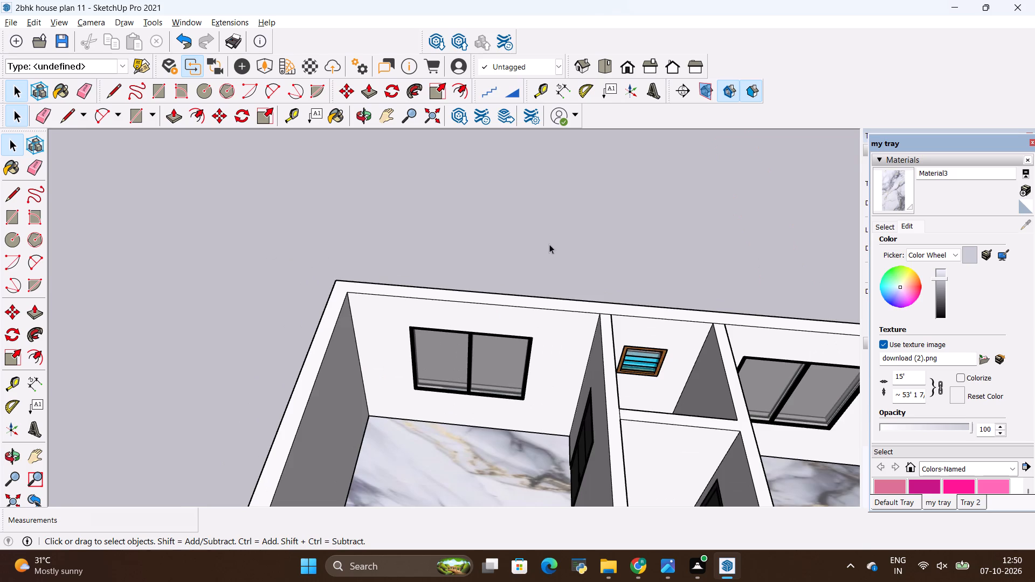
scroll(549, 244, "up", 2)
middle_click_drag(536, 260, 546, 168)
middle_click_drag(461, 217, 461, 203)
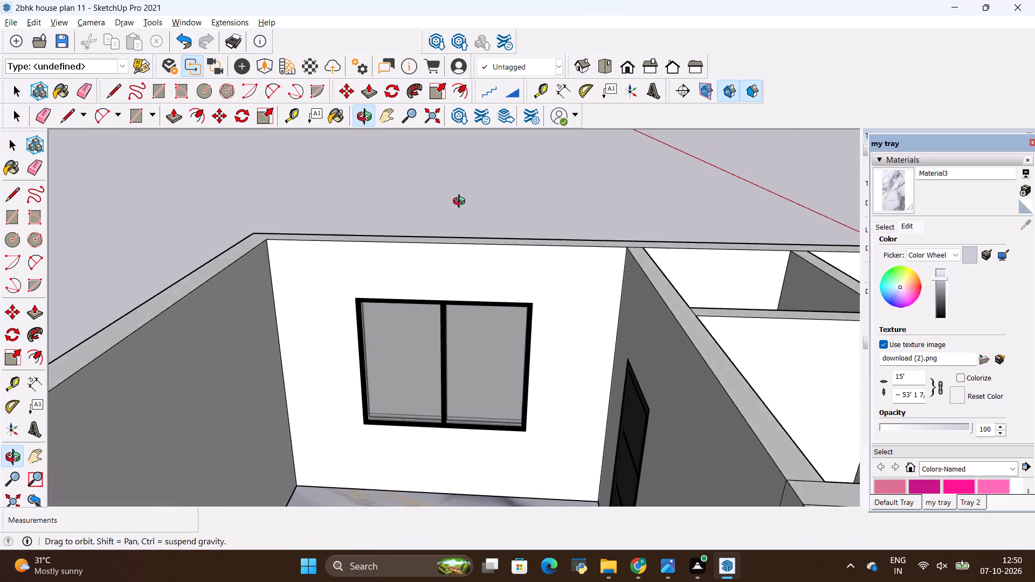
middle_click_drag(461, 203, 468, 186)
scroll(468, 175, "down", 5)
Examine the house from its window side and rear, including the living room's TV feature wall, door and marble floor.
middle_click_drag(346, 220, 348, 227)
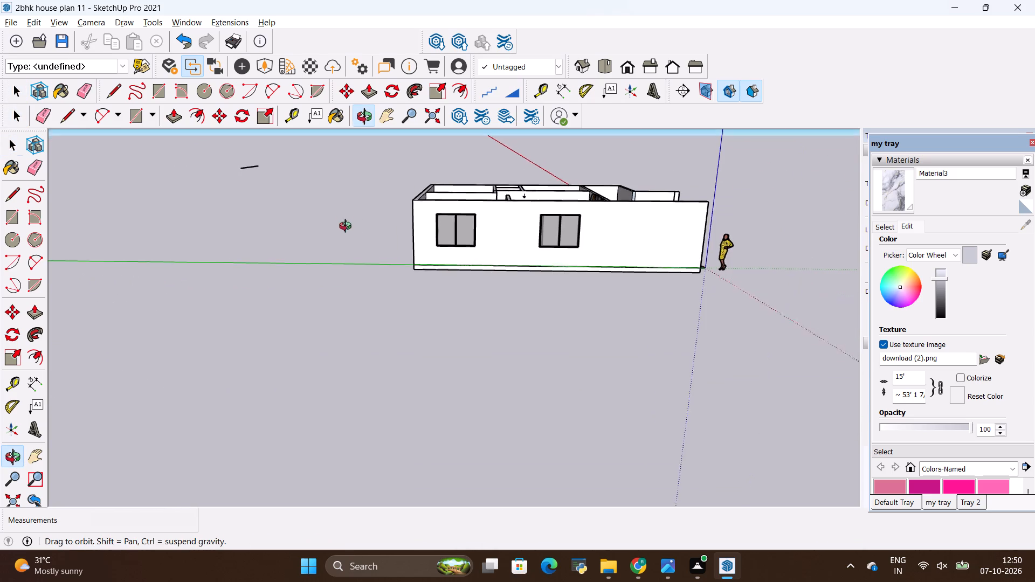
middle_click_drag(348, 227, 547, 348)
scroll(543, 349, "down", 5)
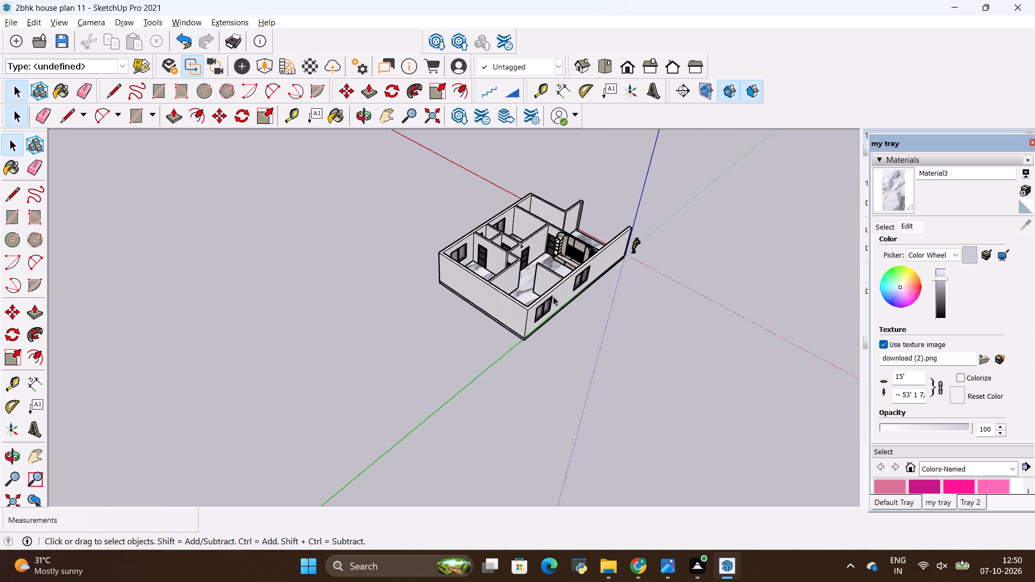
scroll(555, 214, "up", 17)
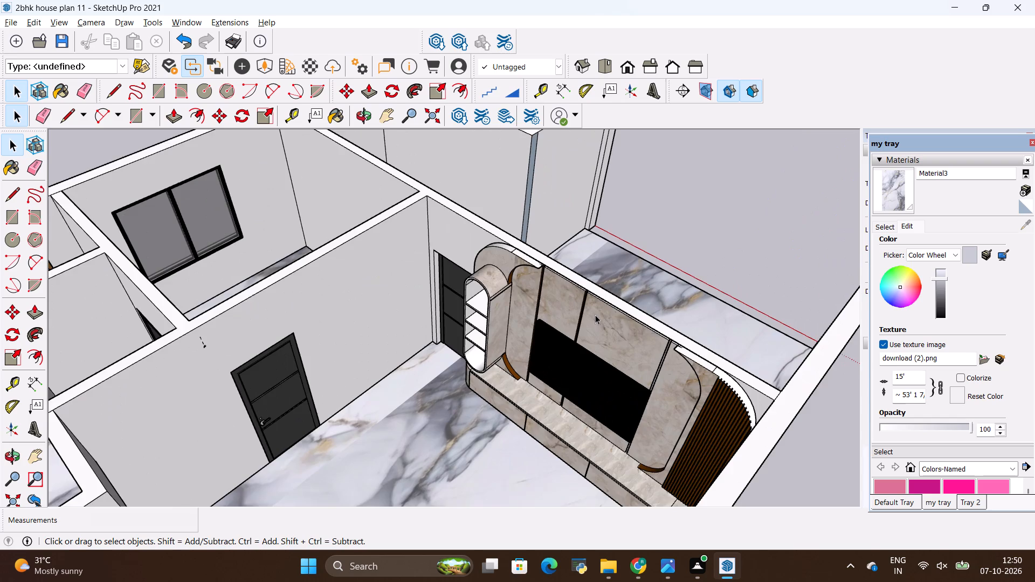
scroll(595, 315, "up", 1)
scroll(592, 314, "down", 5)
scroll(447, 347, "down", 5)
middle_click_drag(336, 397, 396, 435)
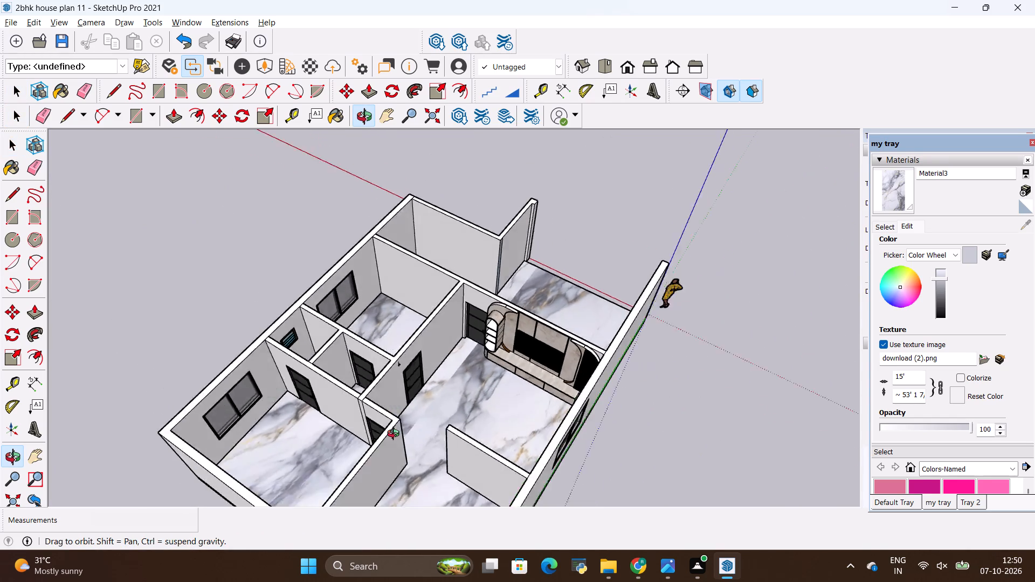
middle_click_drag(396, 435, 492, 408)
scroll(539, 314, "up", 8)
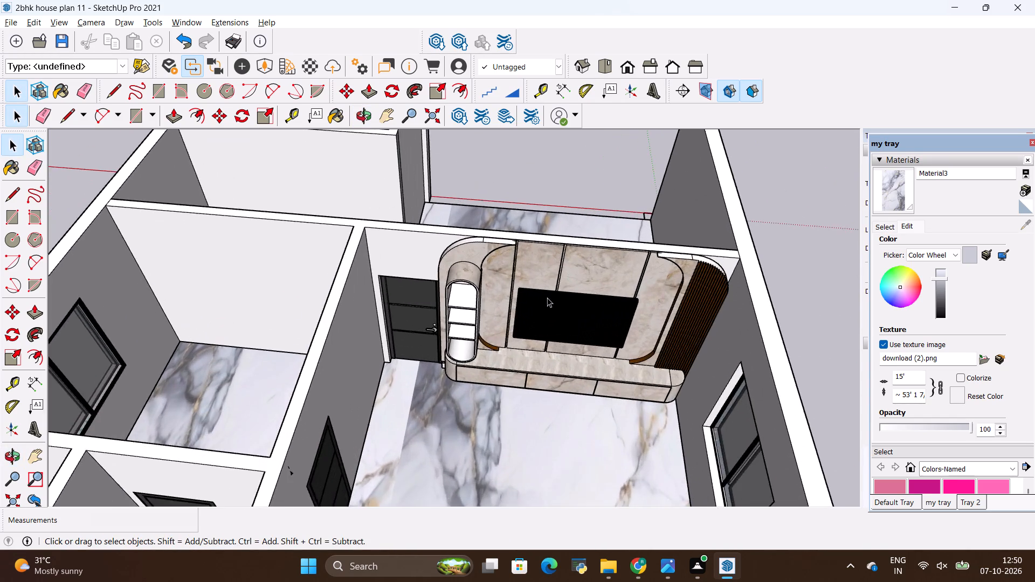
scroll(547, 297, "up", 3)
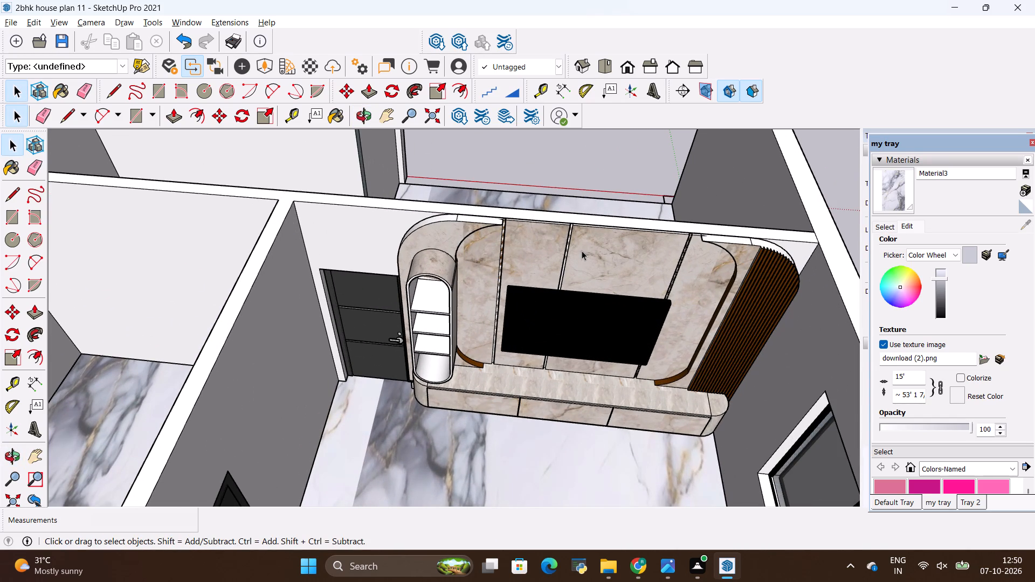
scroll(577, 246, "down", 12)
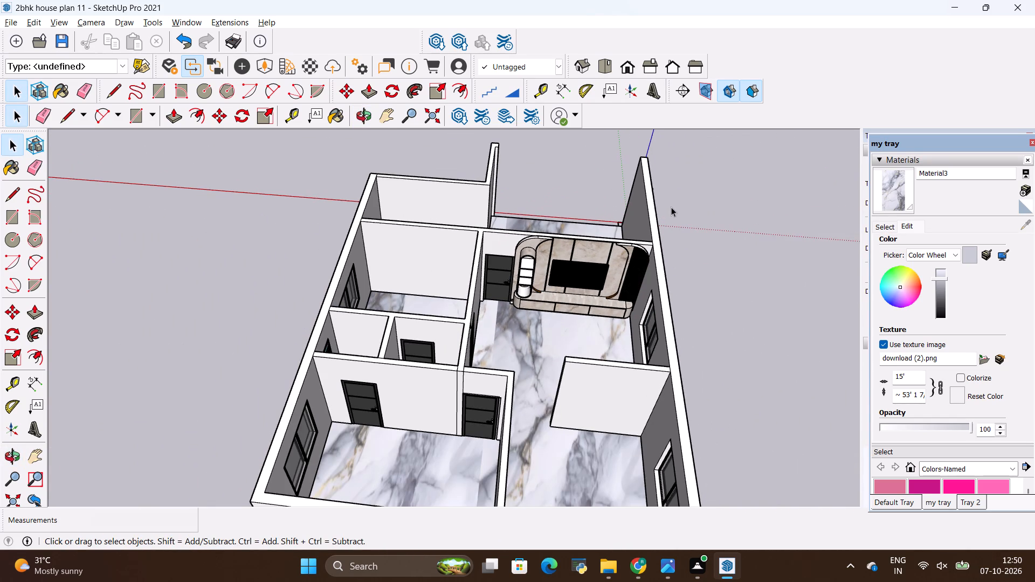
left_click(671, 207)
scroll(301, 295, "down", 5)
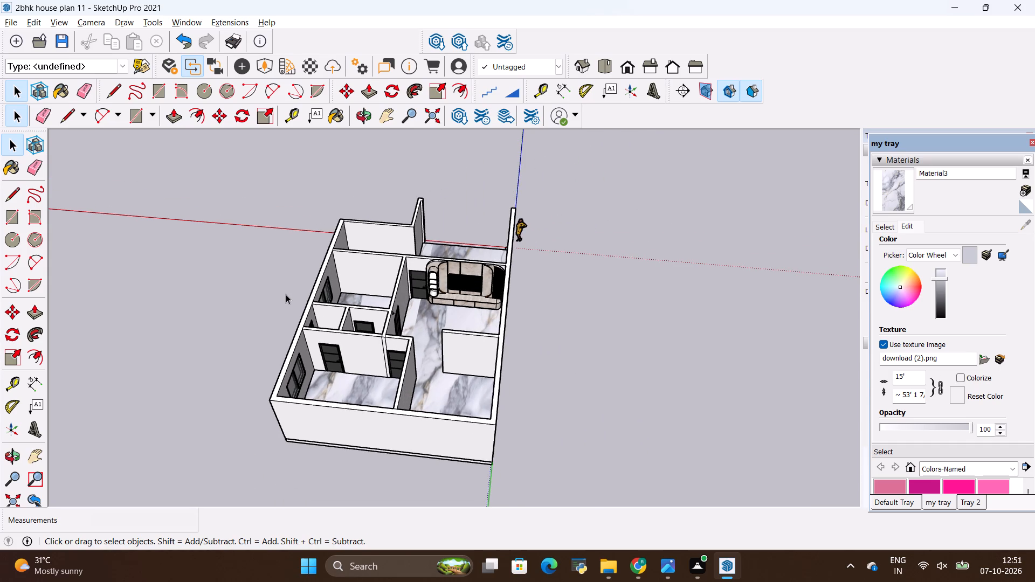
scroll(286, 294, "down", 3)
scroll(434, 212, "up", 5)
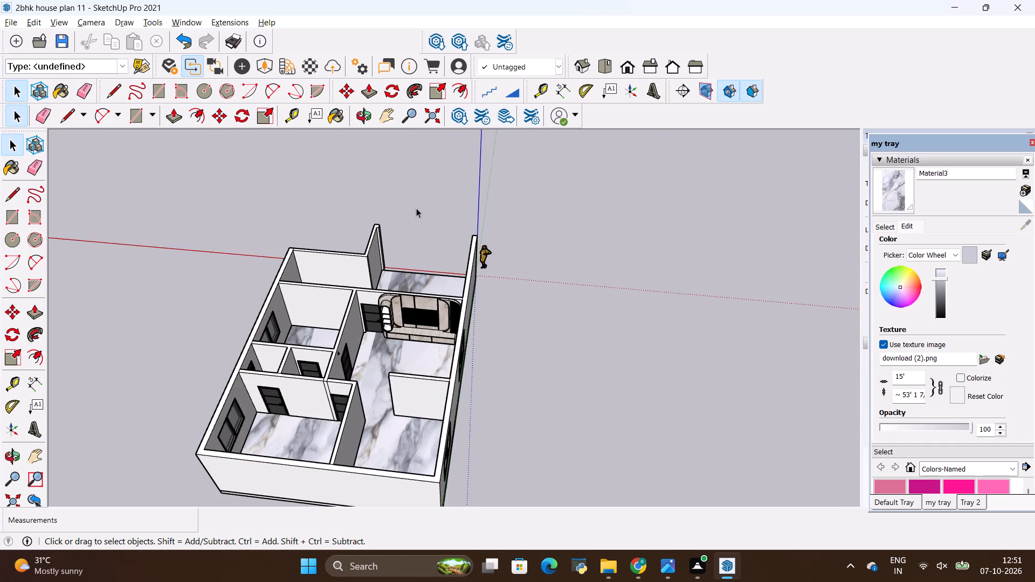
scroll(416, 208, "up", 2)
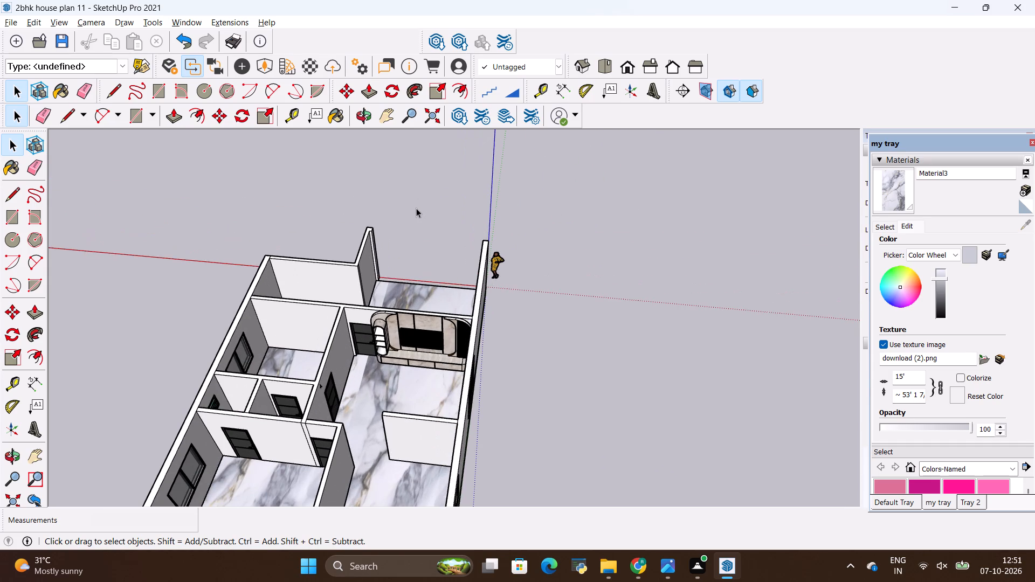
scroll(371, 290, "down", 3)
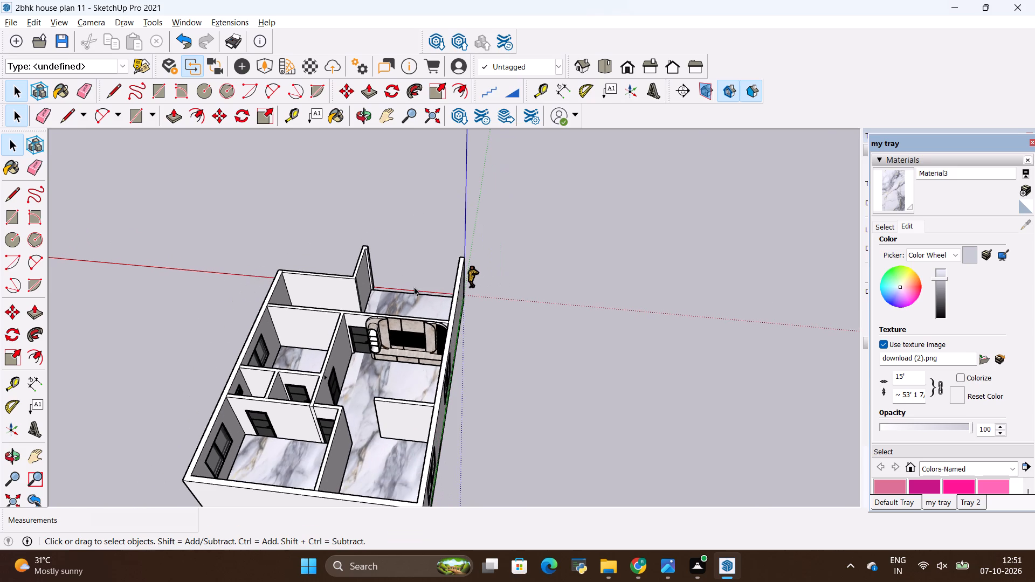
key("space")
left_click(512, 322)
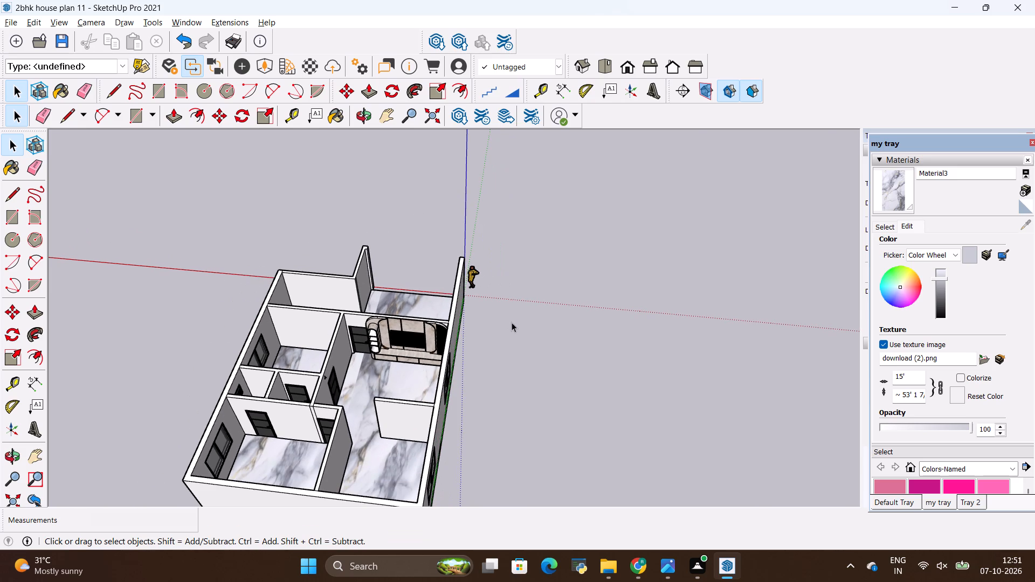
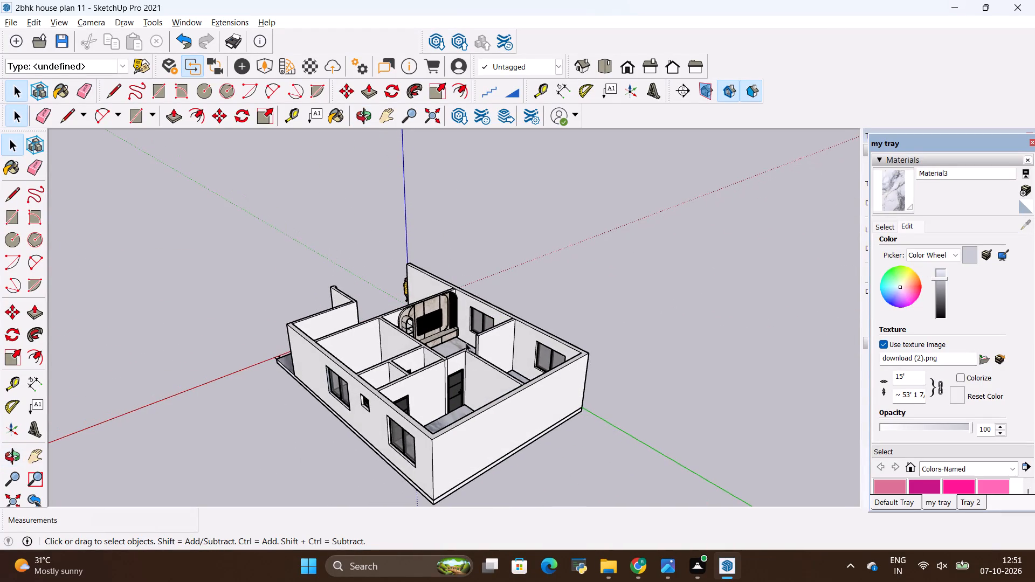
Examine the whole house from the rear, the window side, the open front and the opposite long side.
scroll(464, 353, "up", 4)
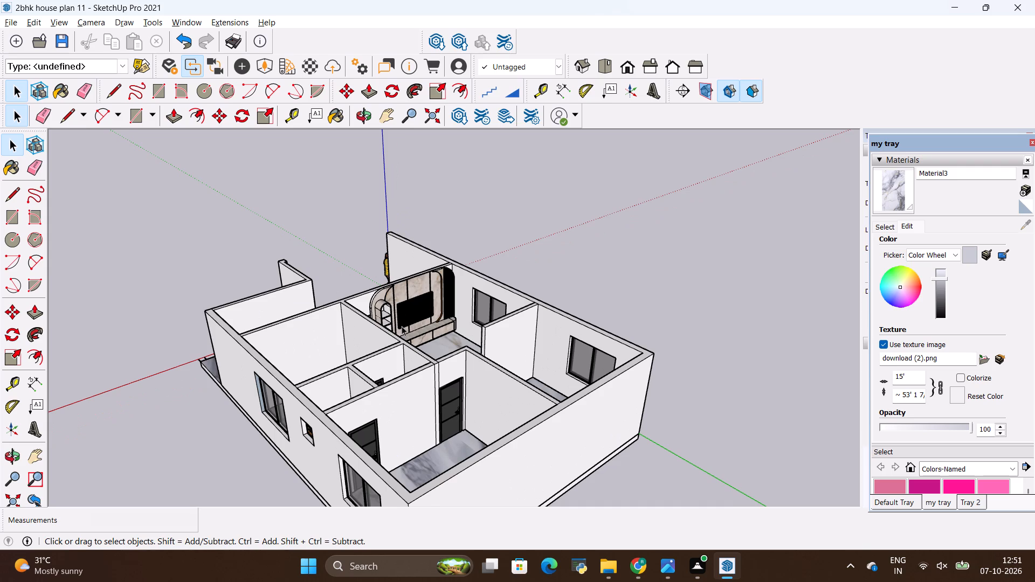
scroll(340, 324, "down", 5)
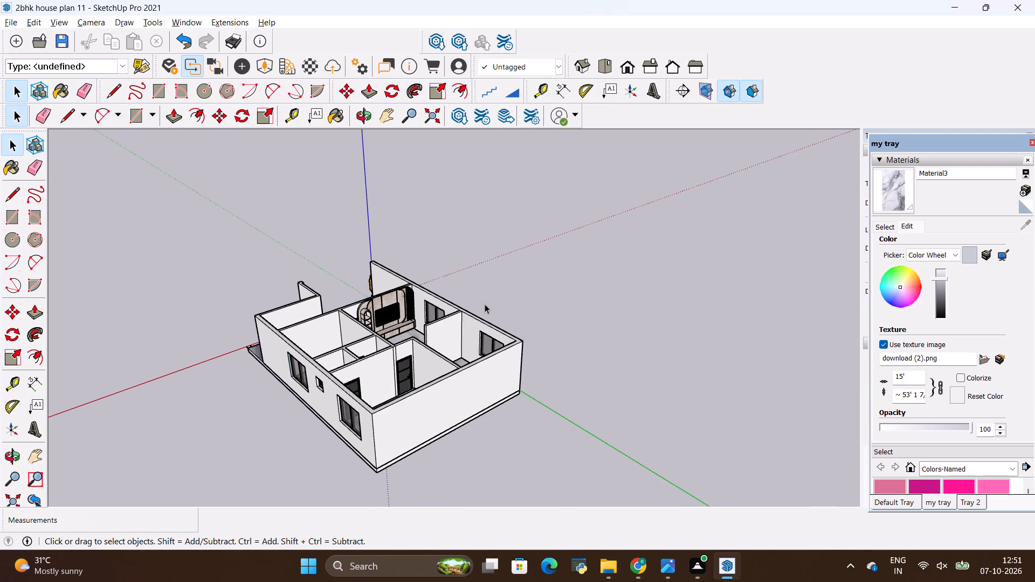
key("space")
left_click(485, 304)
middle_click_drag(485, 304, 424, 366)
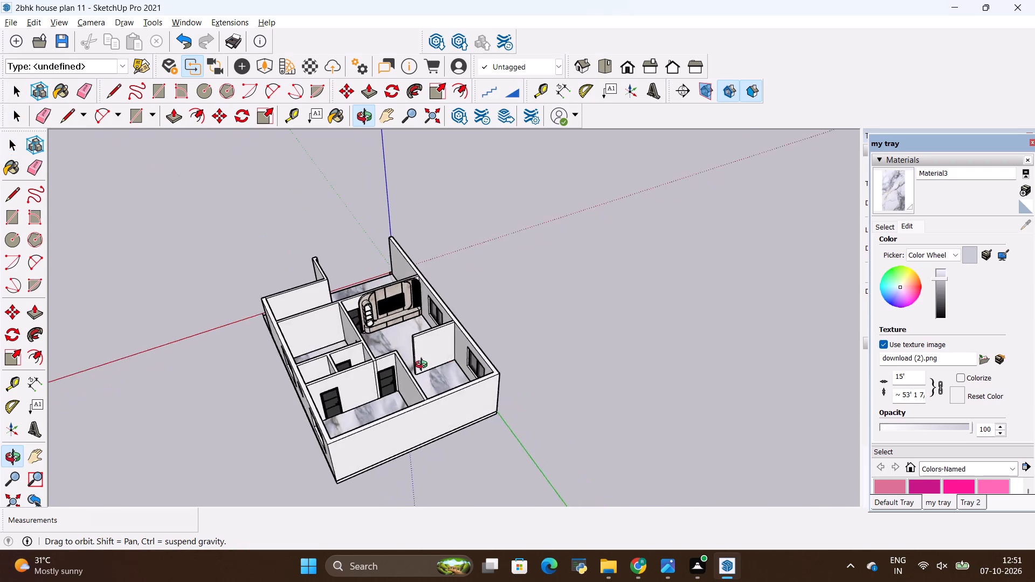
middle_click_drag(424, 366, 591, 345)
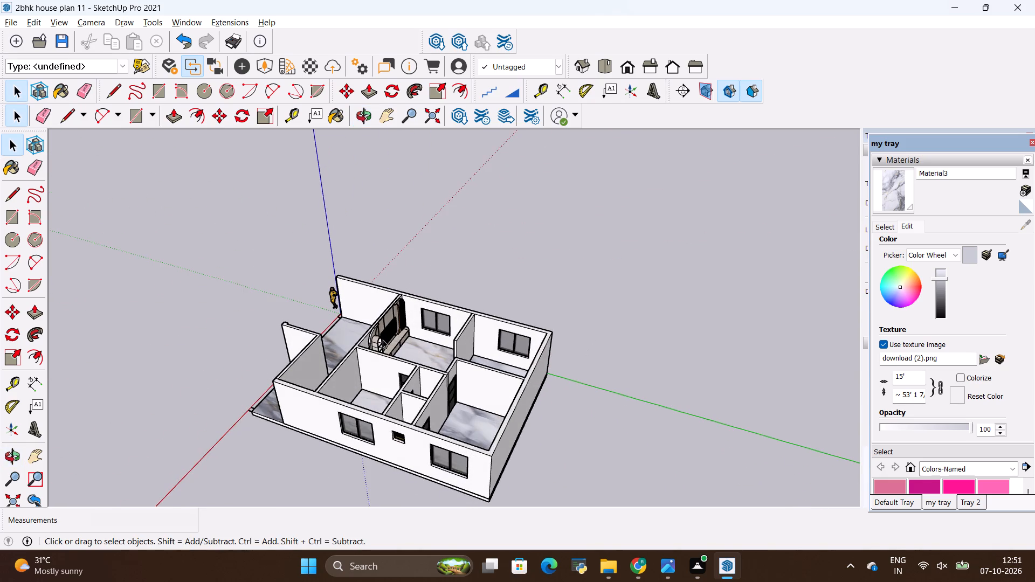
scroll(382, 339, "down", 2)
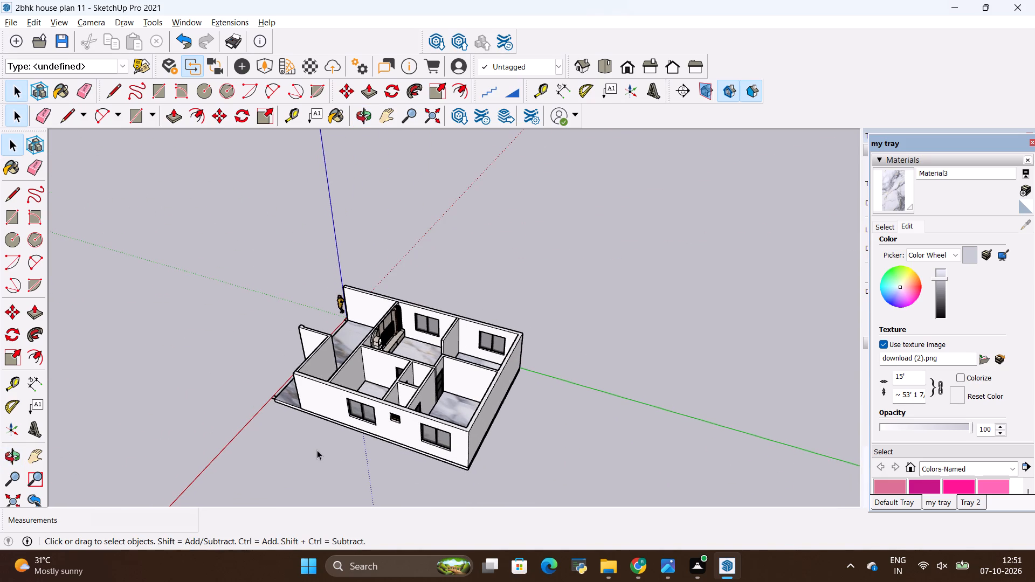
scroll(256, 466, "down", 1)
middle_click_drag(256, 466, 466, 338)
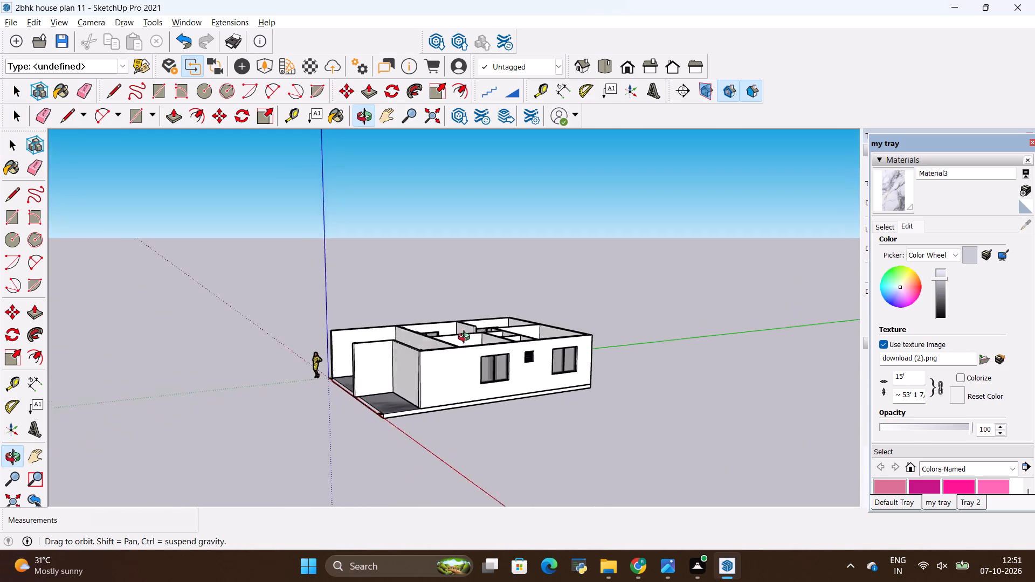
middle_click_drag(466, 338, 574, 421)
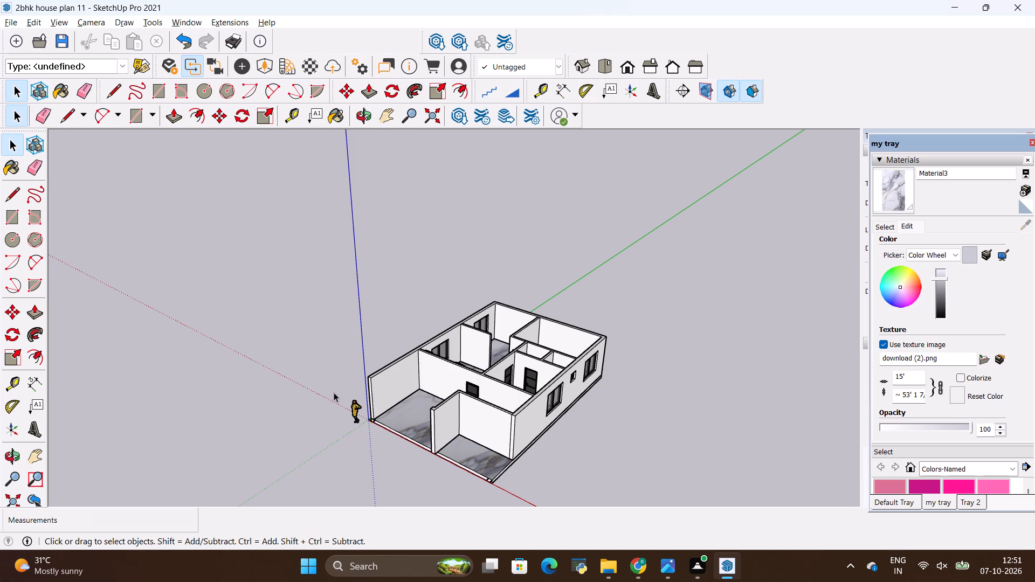
scroll(334, 394, "down", 2)
middle_click_drag(229, 403, 629, 418)
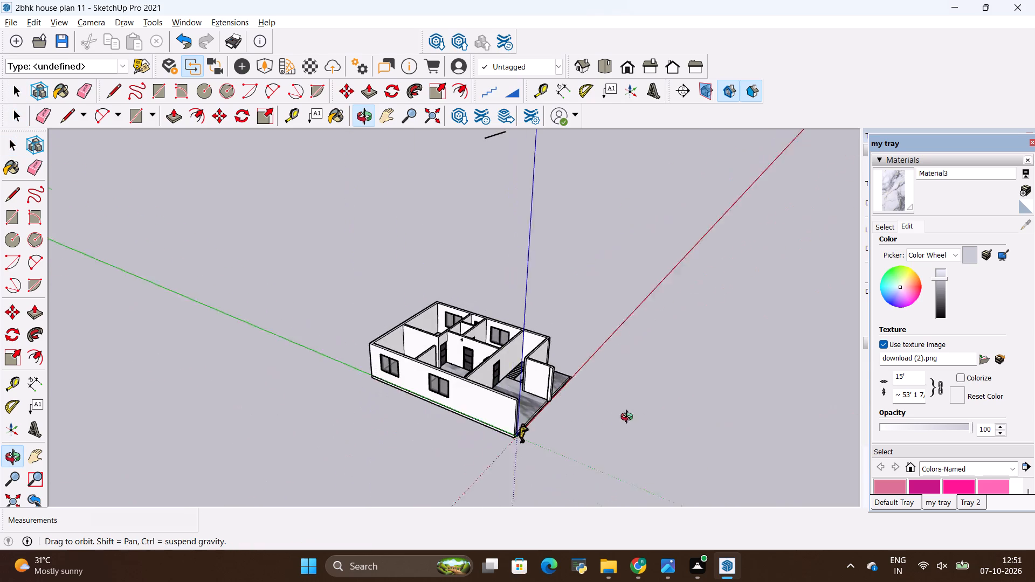
middle_click_drag(629, 418, 523, 457)
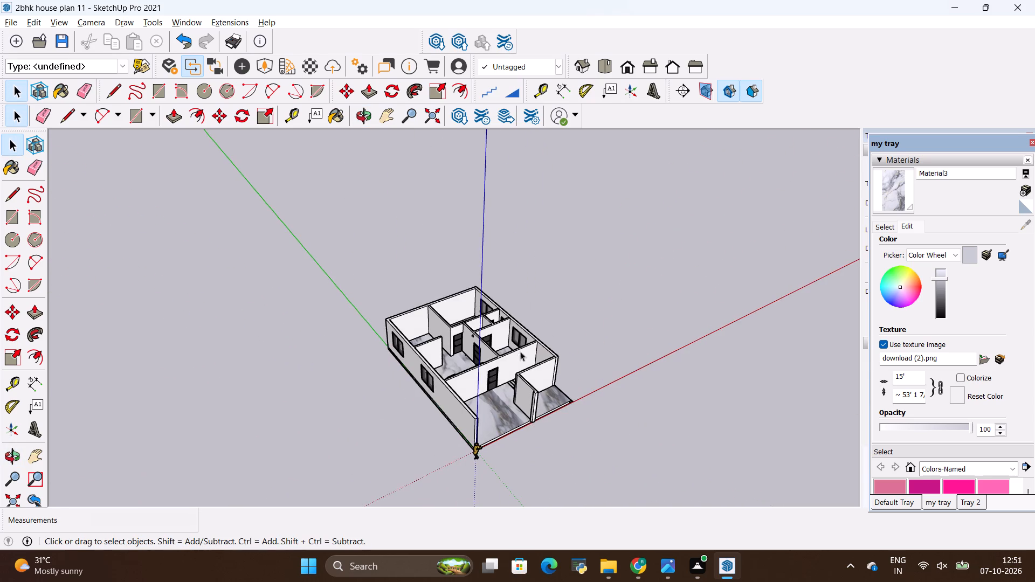
Examine the interior partitions, doors and marble-floored rooms from the front corner near the entrance area.
scroll(512, 341, "up", 7)
scroll(510, 260, "up", 4)
scroll(450, 408, "down", 4)
scroll(512, 364, "down", 5)
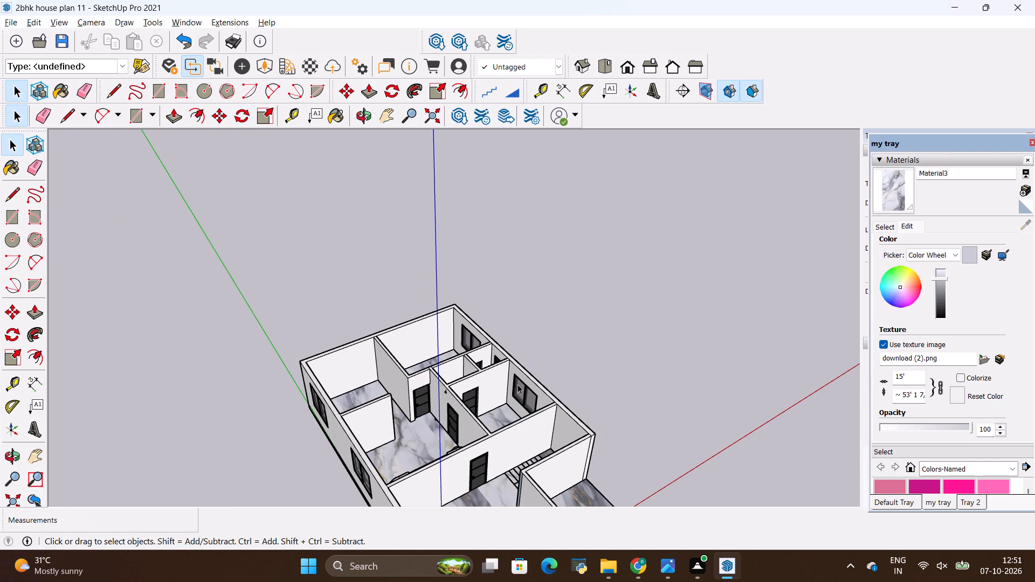
scroll(391, 304, "down", 3)
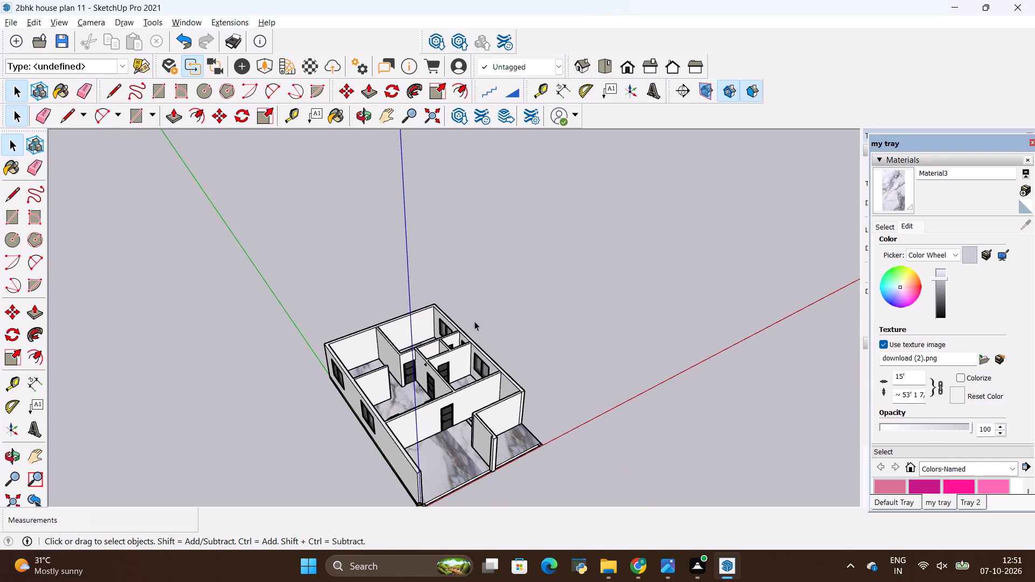
middle_click_drag(458, 337, 501, 244)
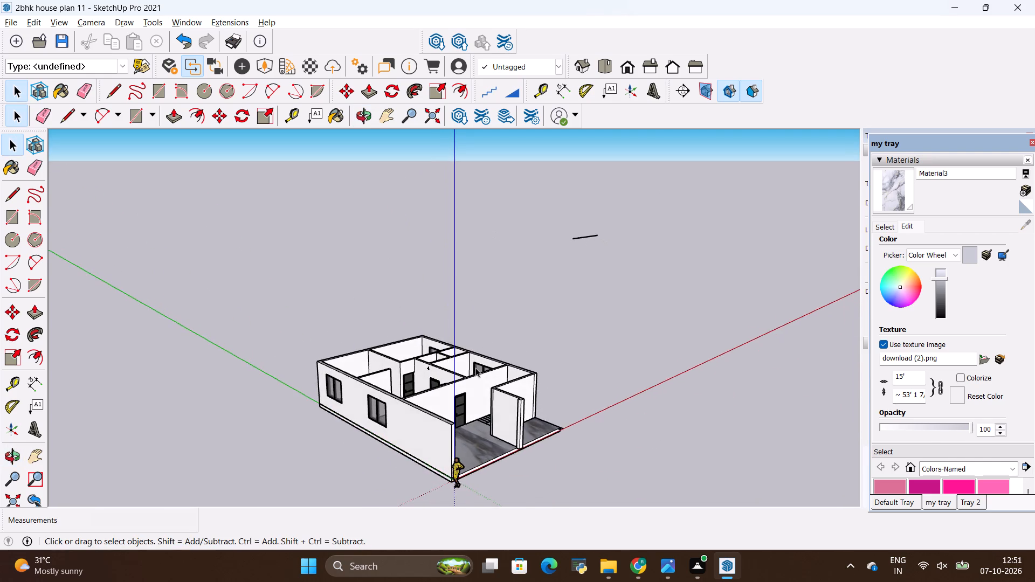
scroll(473, 368, "up", 3)
scroll(418, 366, "up", 13)
scroll(377, 343, "down", 2)
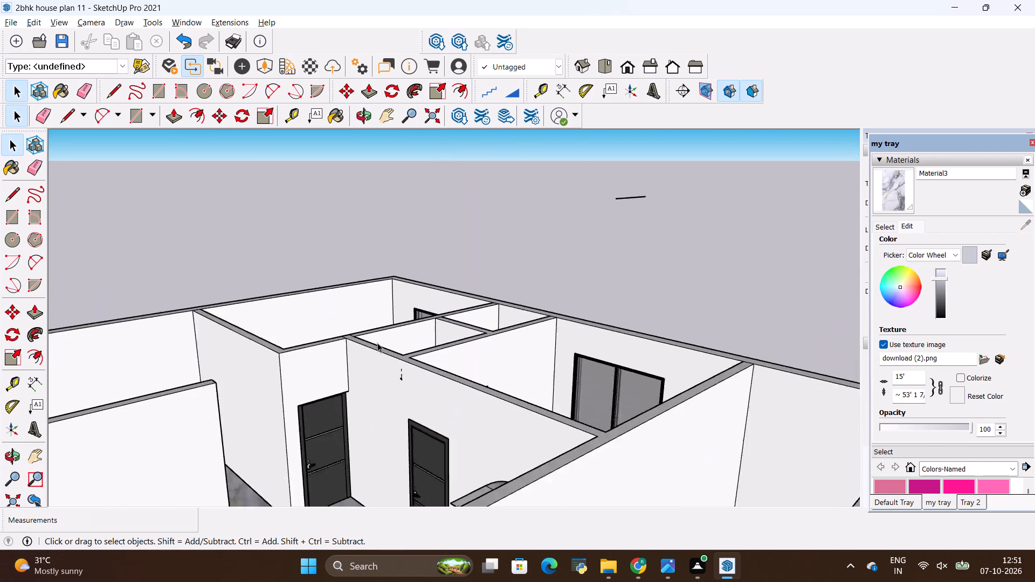
scroll(377, 343, "down", 15)
scroll(621, 373, "up", 1)
Examine the house's room layout and marble floors from above, circling from the front to the rear.
middle_click_drag(620, 373, 330, 467)
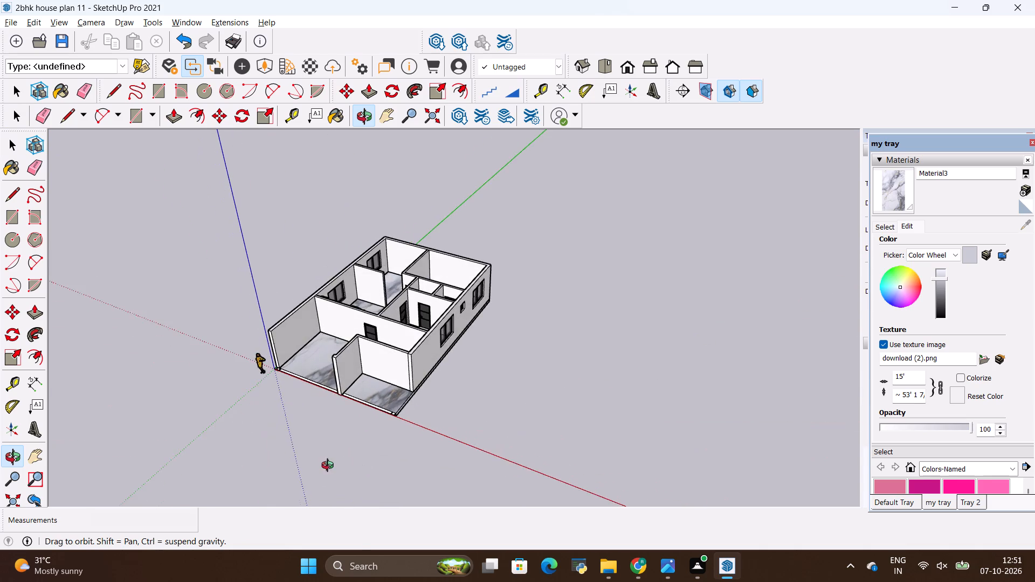
middle_click_drag(330, 467, 329, 467)
scroll(299, 285, "up", 7)
scroll(322, 313, "down", 5)
middle_click_drag(306, 350, 684, 408)
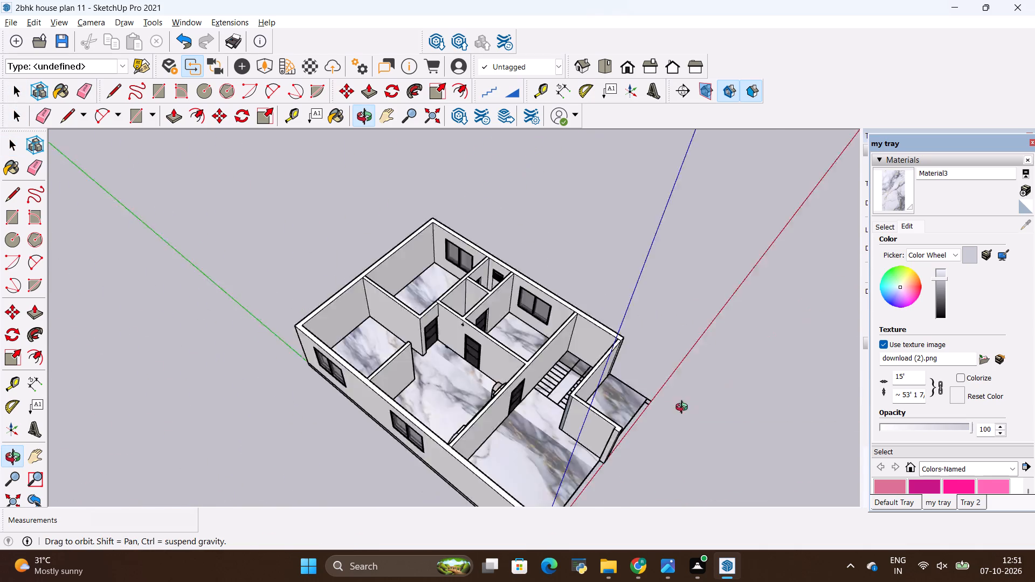
middle_click_drag(684, 408, 714, 386)
middle_click_drag(389, 365, 719, 363)
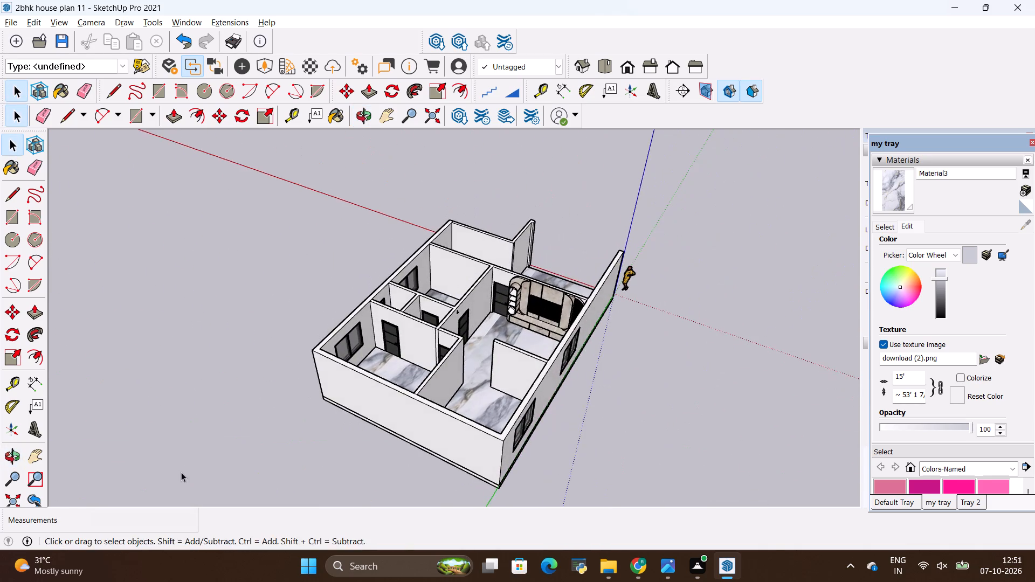
middle_click_drag(184, 472, 443, 445)
Examine the living room's TV feature wall closely, including its marble panels, arched shelf niche, fluted strip and adjoining walls.
scroll(478, 271, "up", 2)
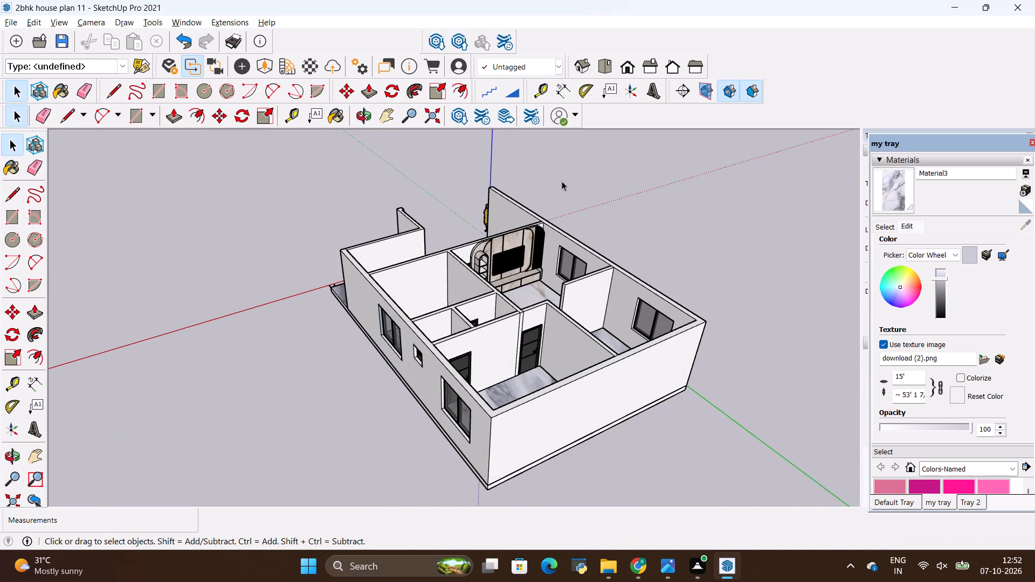
scroll(562, 181, "up", 6)
scroll(594, 268, "down", 4)
middle_click_drag(707, 290, 643, 300)
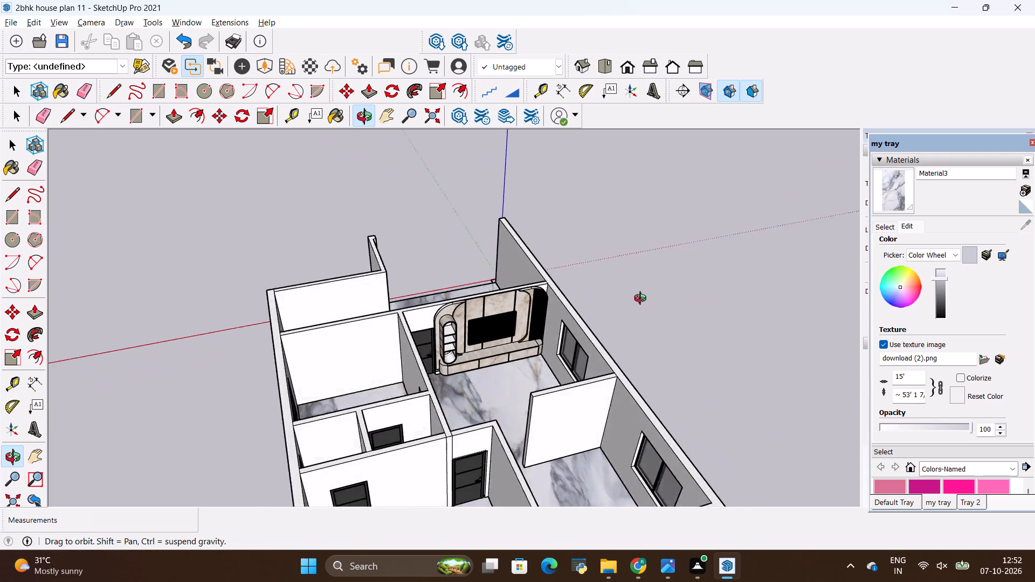
middle_click_drag(643, 300, 618, 289)
scroll(468, 223, "up", 3)
key("space")
left_click(478, 205)
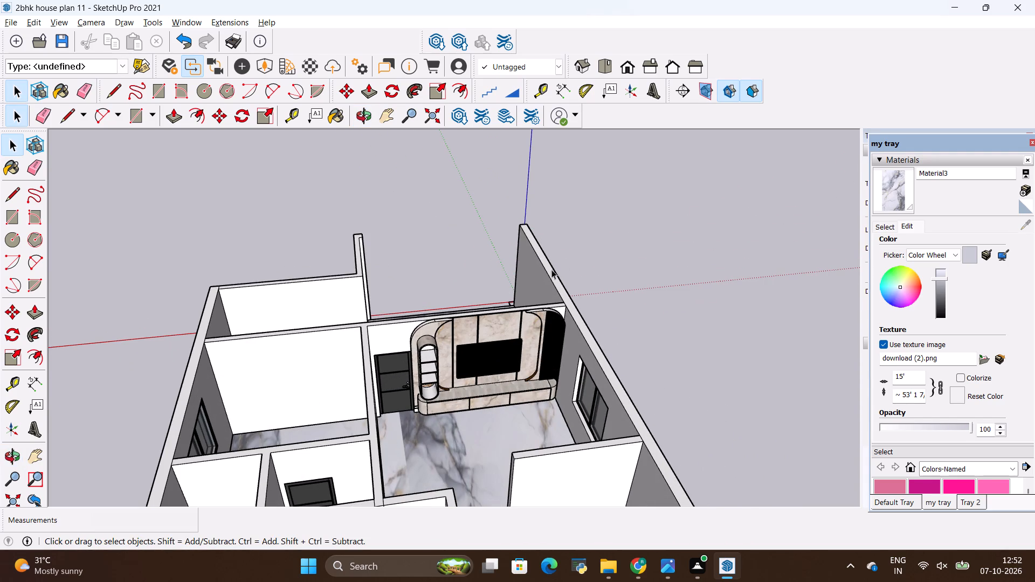
scroll(487, 221, "up", 4)
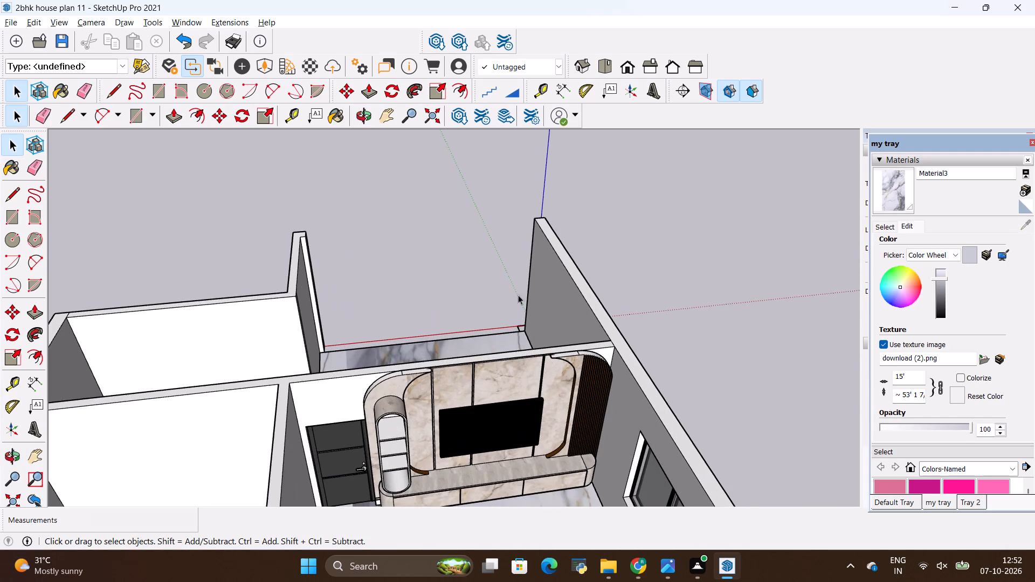
scroll(636, 246, "up", 1)
middle_click_drag(643, 290, 652, 168)
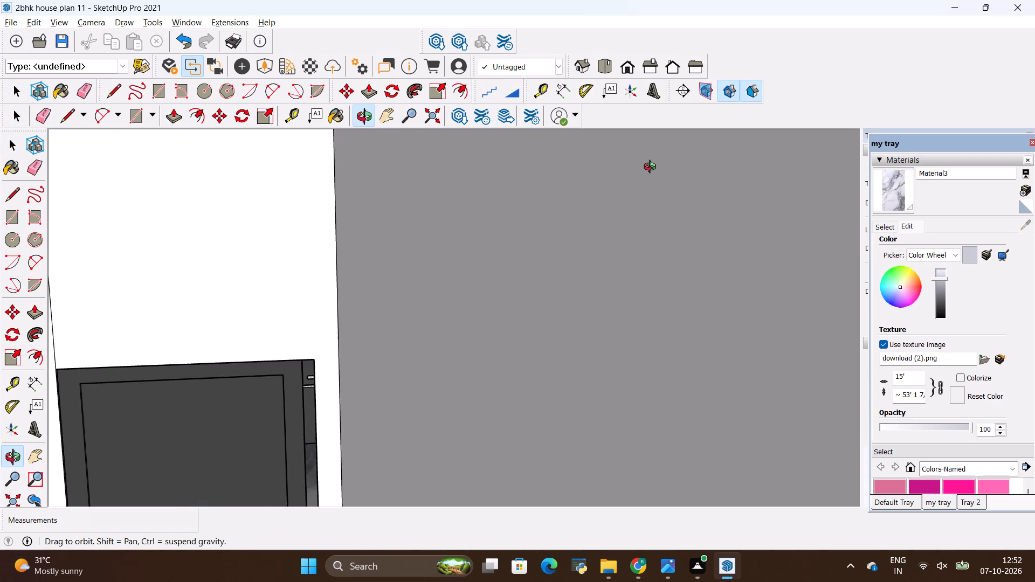
middle_click_drag(652, 168, 651, 225)
scroll(598, 216, "up", 2)
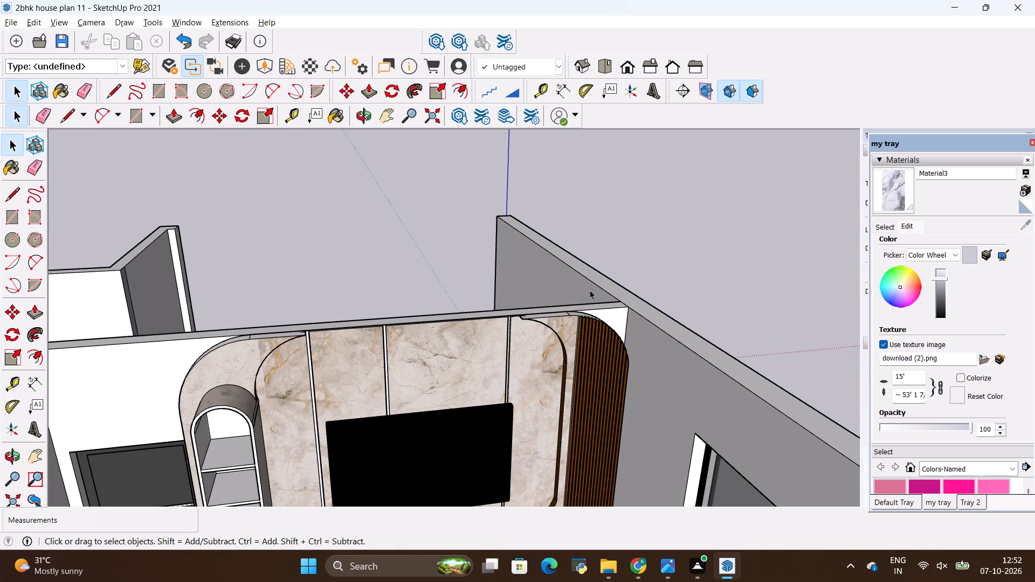
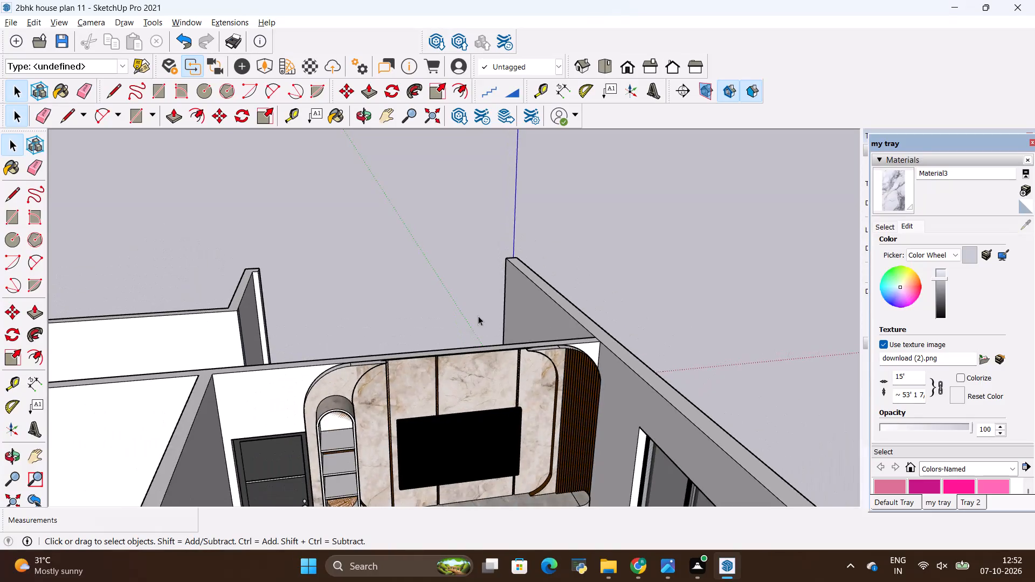
Examine the whole house from a distance, moving back from the TV feature wall to a raised view over all the rooms.
scroll(450, 307, "down", 4)
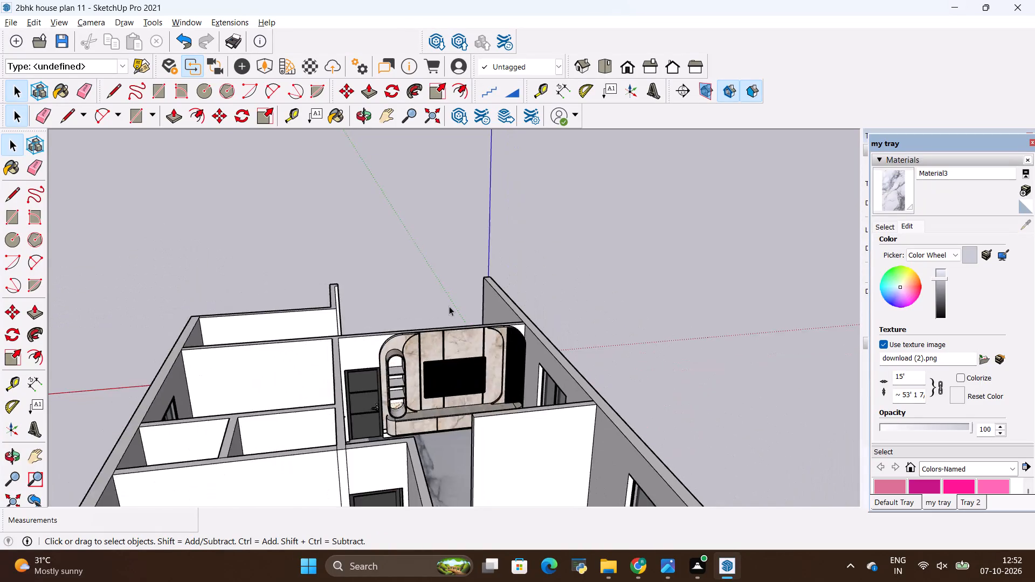
scroll(449, 306, "down", 3)
scroll(449, 306, "up", 1)
scroll(449, 306, "down", 14)
key("space")
left_click(577, 288)
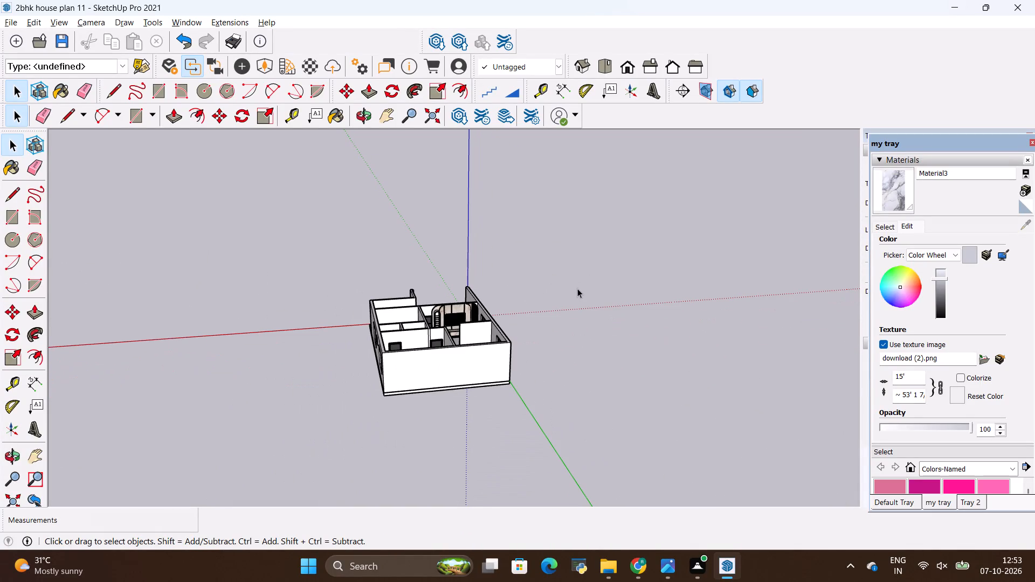
middle_click_drag(369, 322, 313, 435)
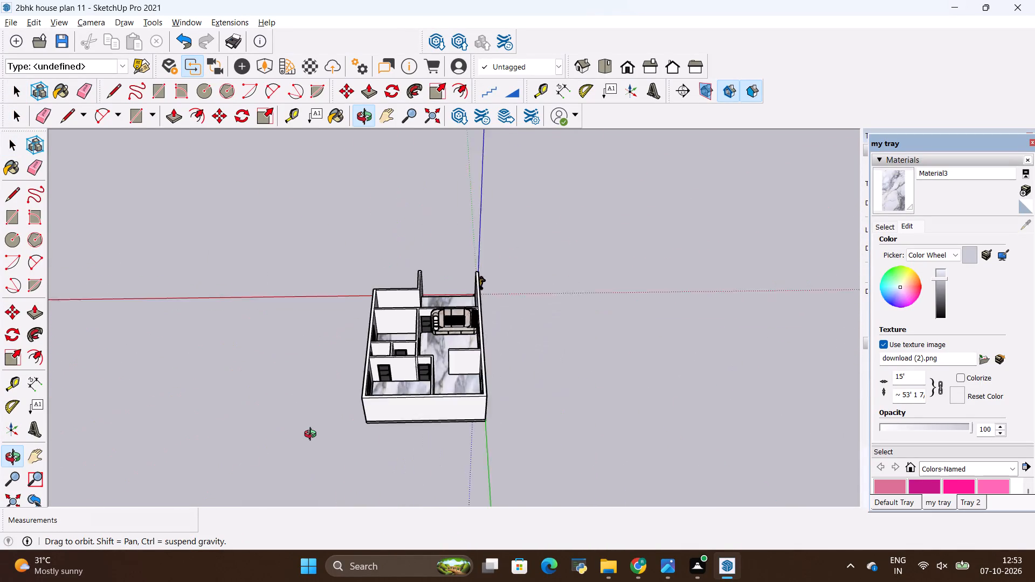
middle_click_drag(313, 435, 365, 438)
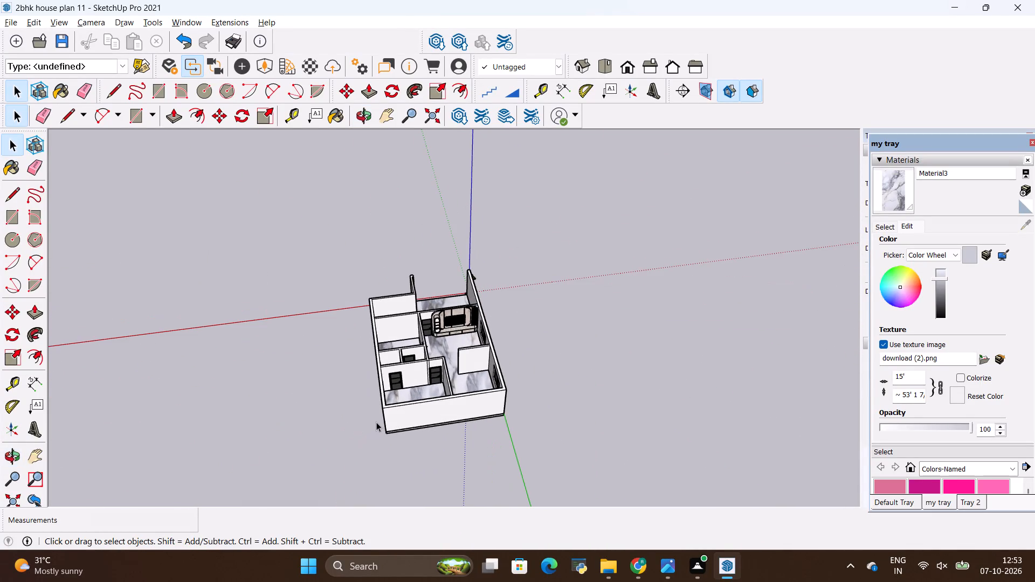
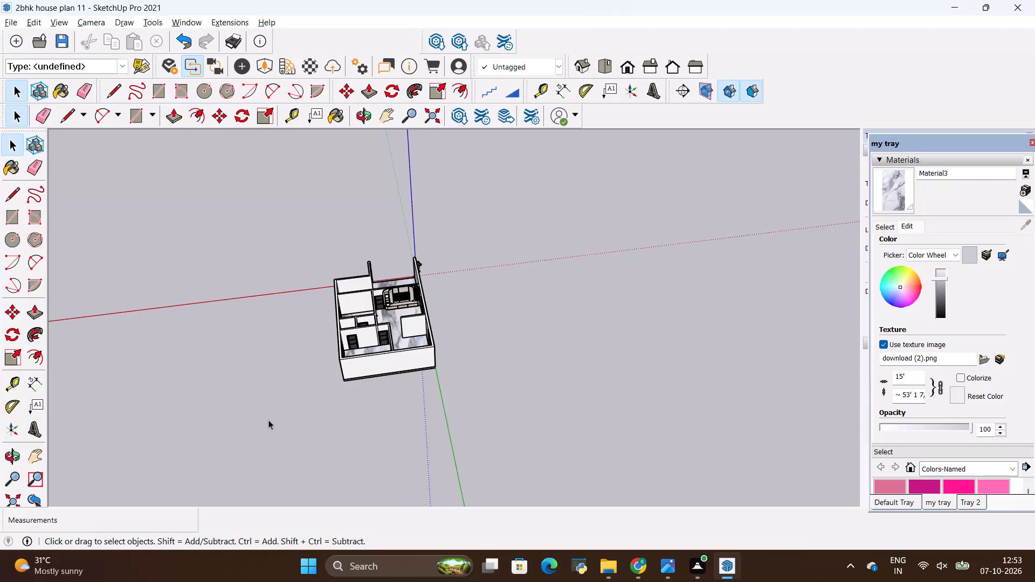
Examine the house from all around, checking the outer walls, windows, open front area and room partitions.
scroll(306, 350, "up", 3)
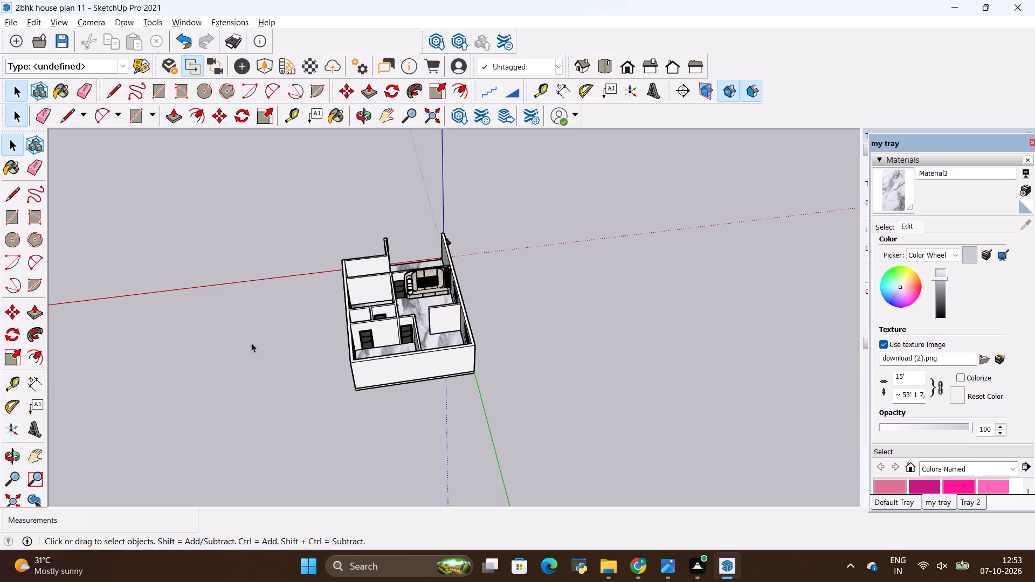
scroll(377, 316, "up", 5)
middle_click_drag(259, 375, 379, 375)
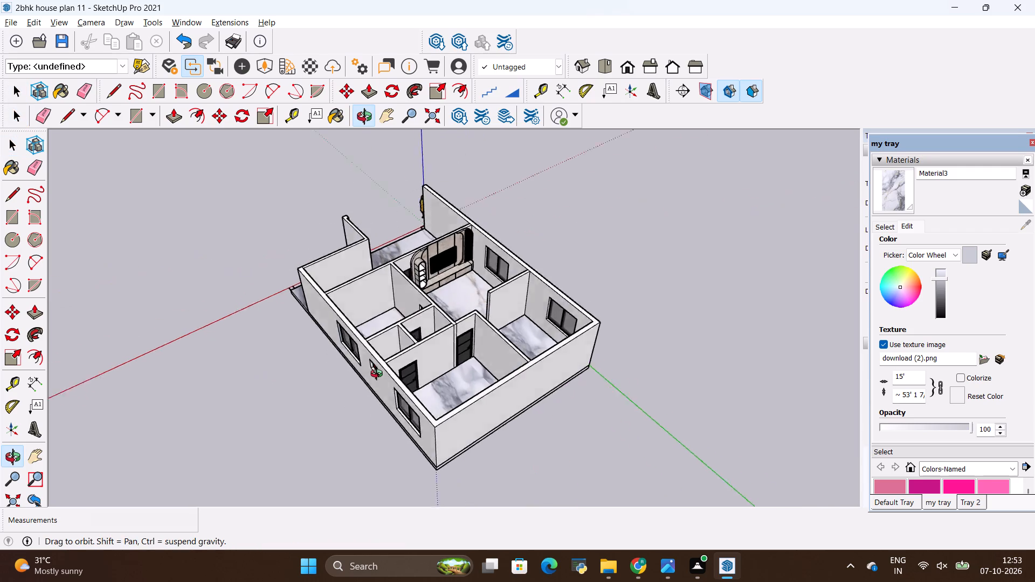
middle_click_drag(379, 375, 392, 364)
scroll(395, 371, "up", 6)
scroll(304, 321, "down", 4)
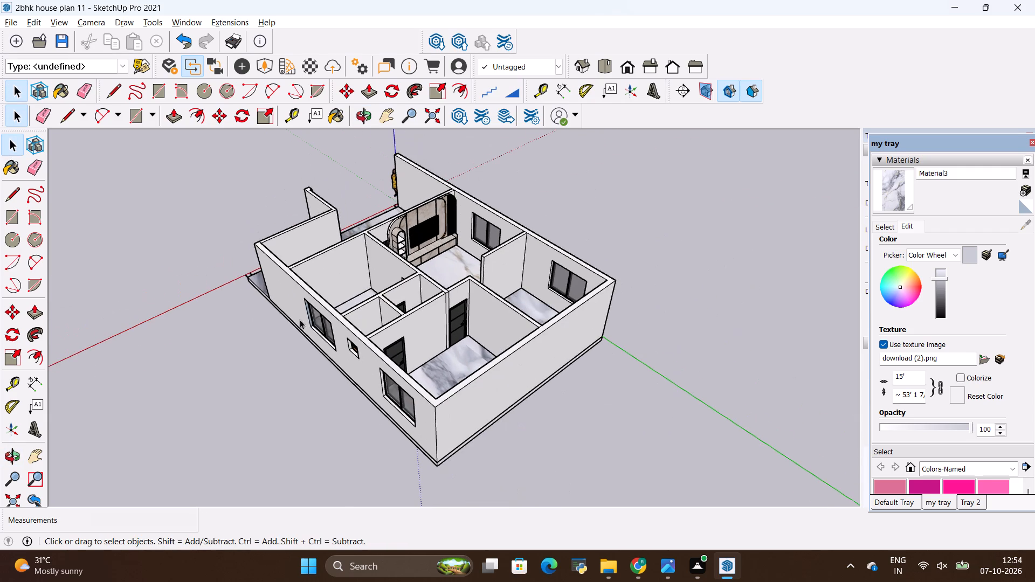
middle_click_drag(187, 329, 597, 308)
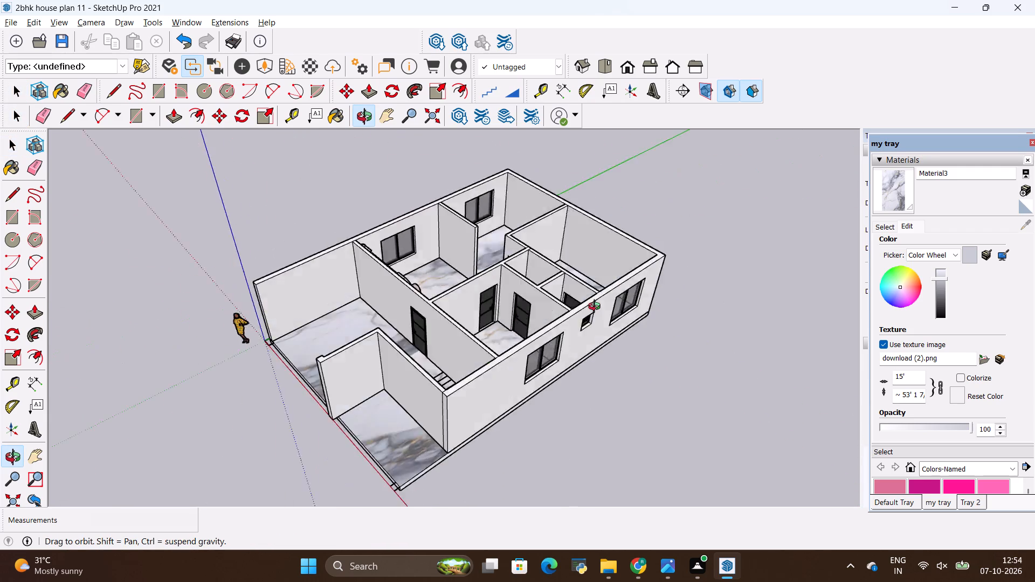
middle_click_drag(597, 308, 688, 267)
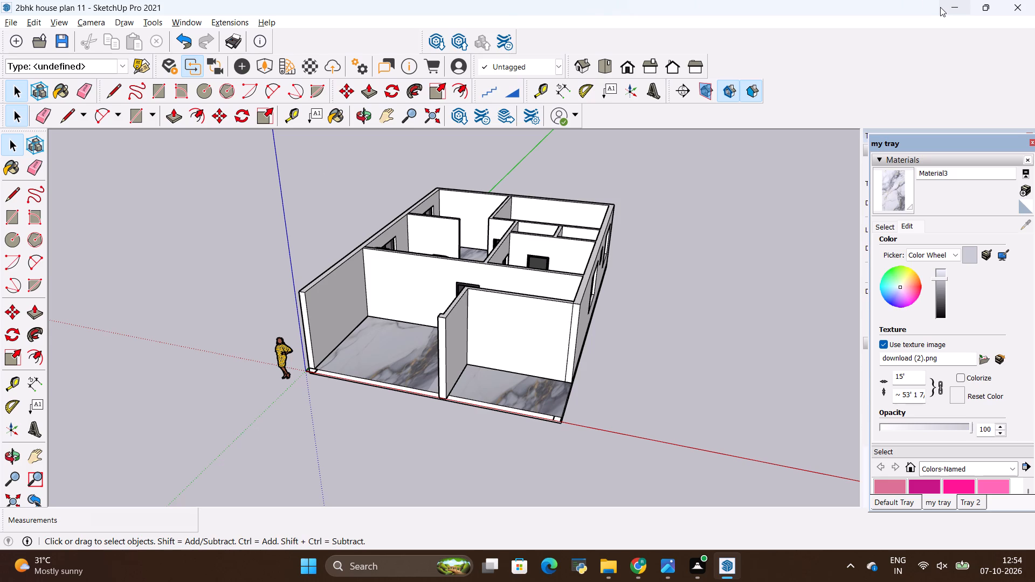
scroll(274, 243, "down", 2)
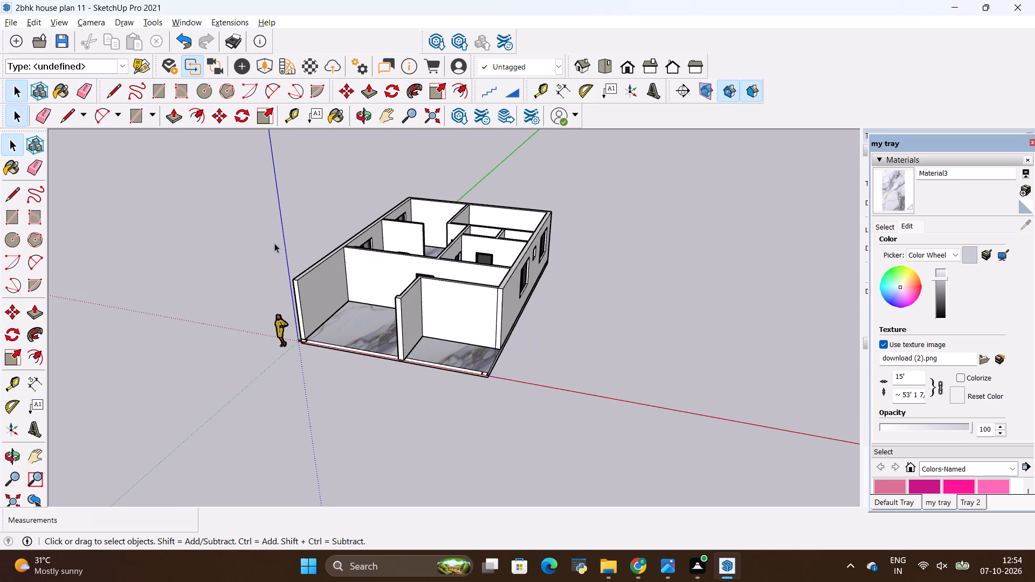
key("space")
middle_click_drag(254, 251, 654, 309)
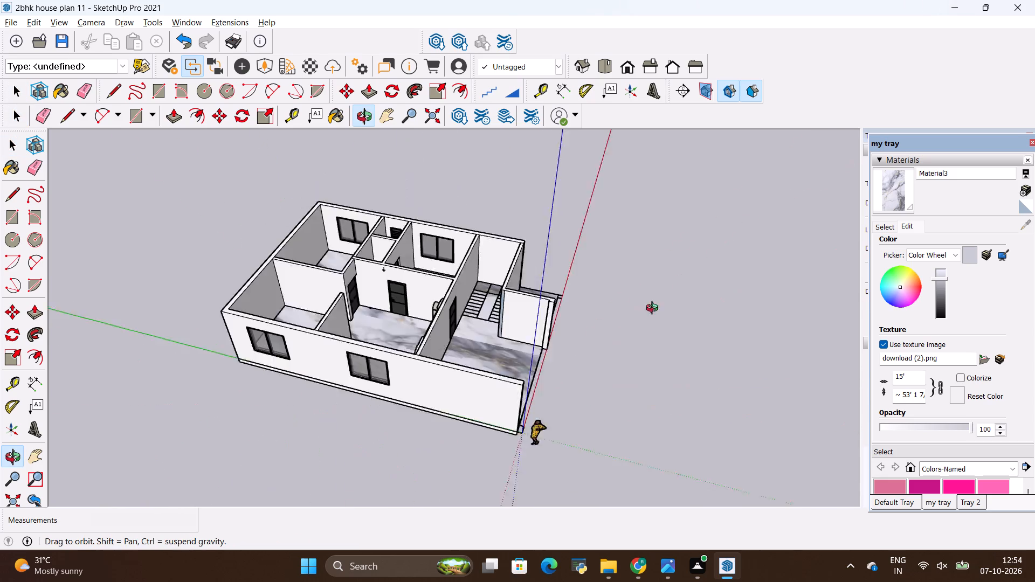
middle_click_drag(654, 309, 855, 259)
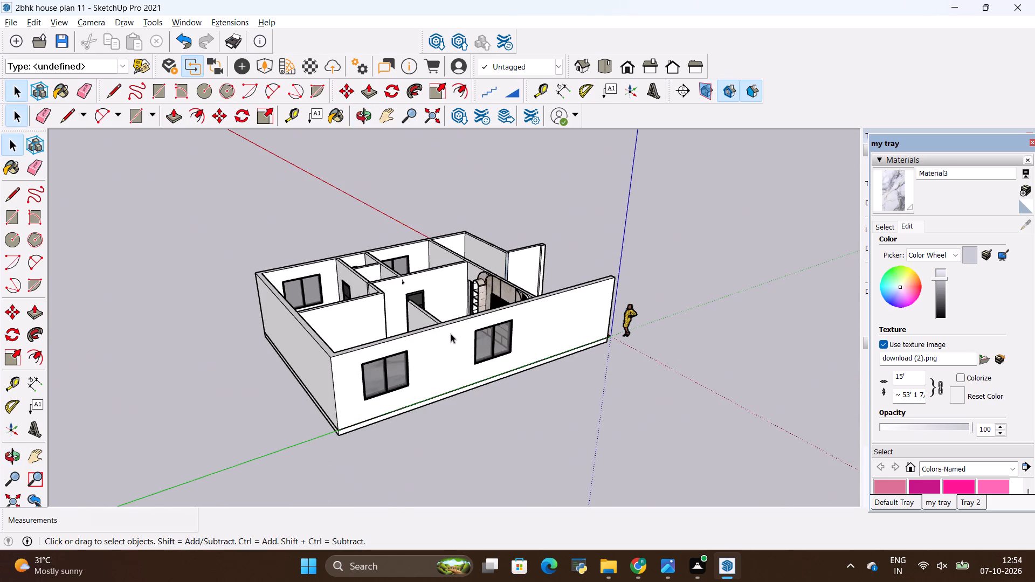
Examine the living room from above, checking the TV feature wall, marble floor and adjoining side wall with its window.
middle_click_drag(444, 332, 685, 398)
scroll(555, 284, "up", 7)
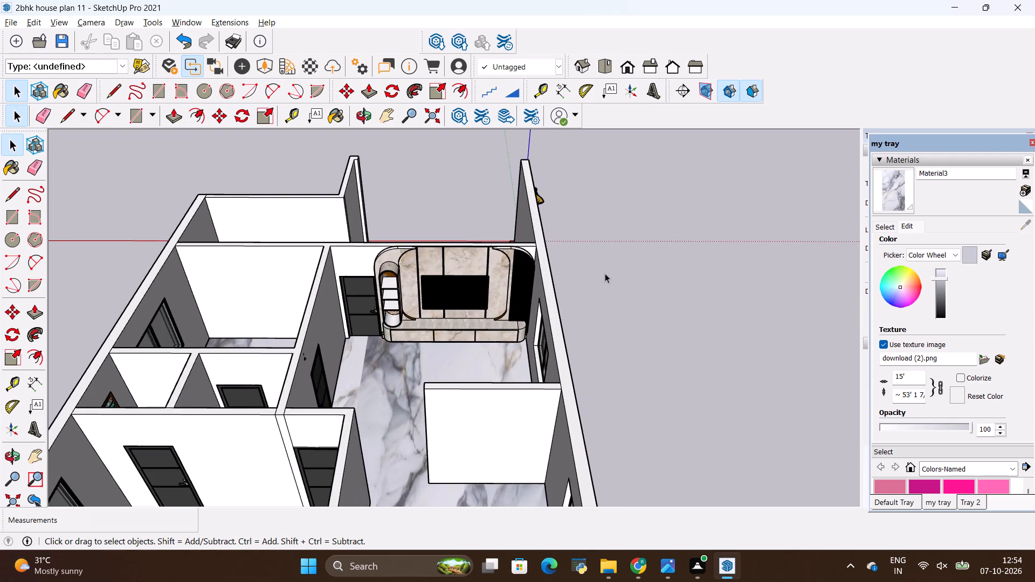
scroll(605, 273, "down", 4)
middle_click_drag(512, 316, 590, 342)
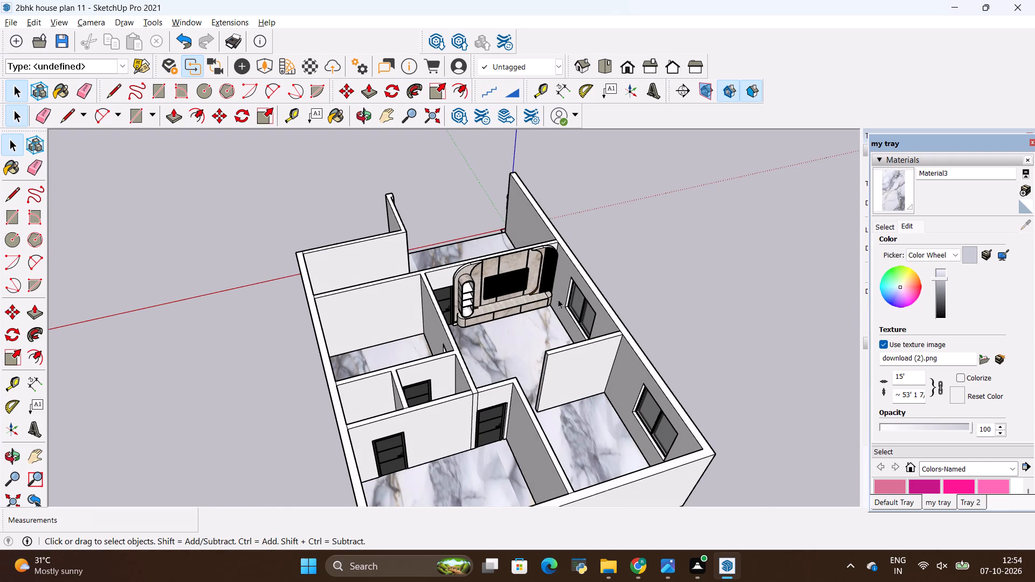
scroll(557, 287, "up", 2)
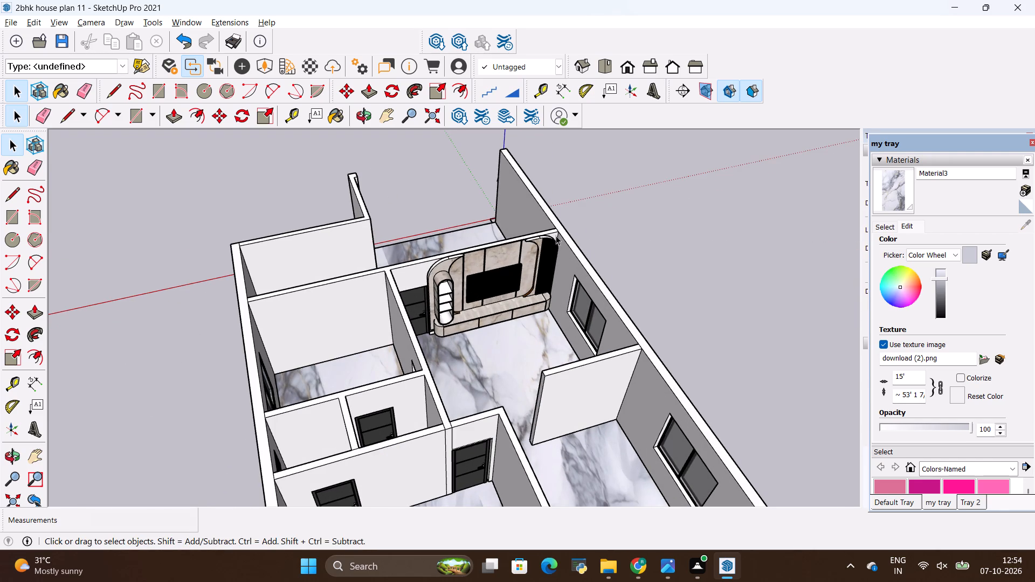
scroll(589, 238, "up", 1)
key("space")
left_click(590, 238)
middle_click_drag(549, 317, 551, 318)
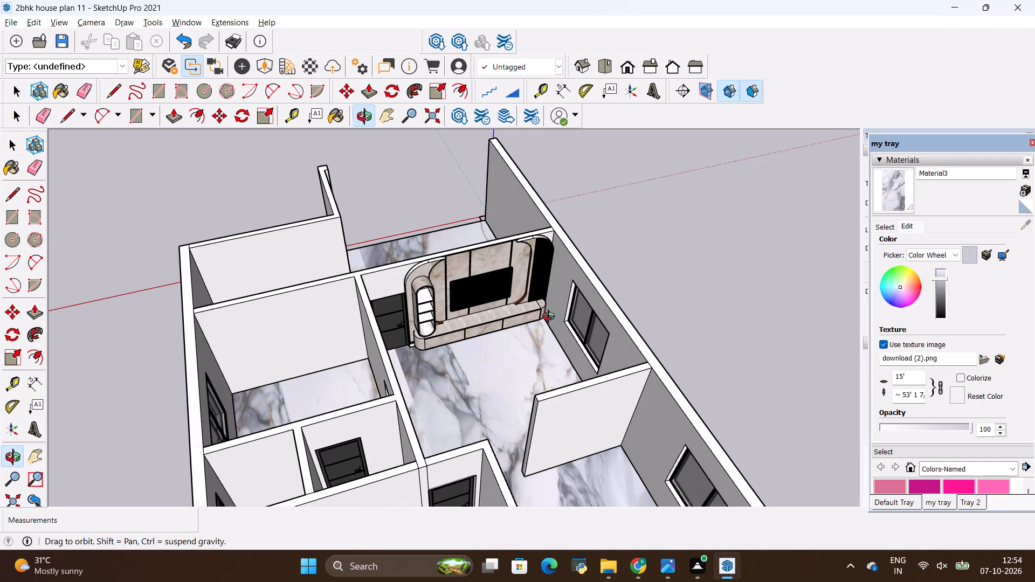
middle_click_drag(551, 318, 541, 262)
scroll(544, 262, "down", 3)
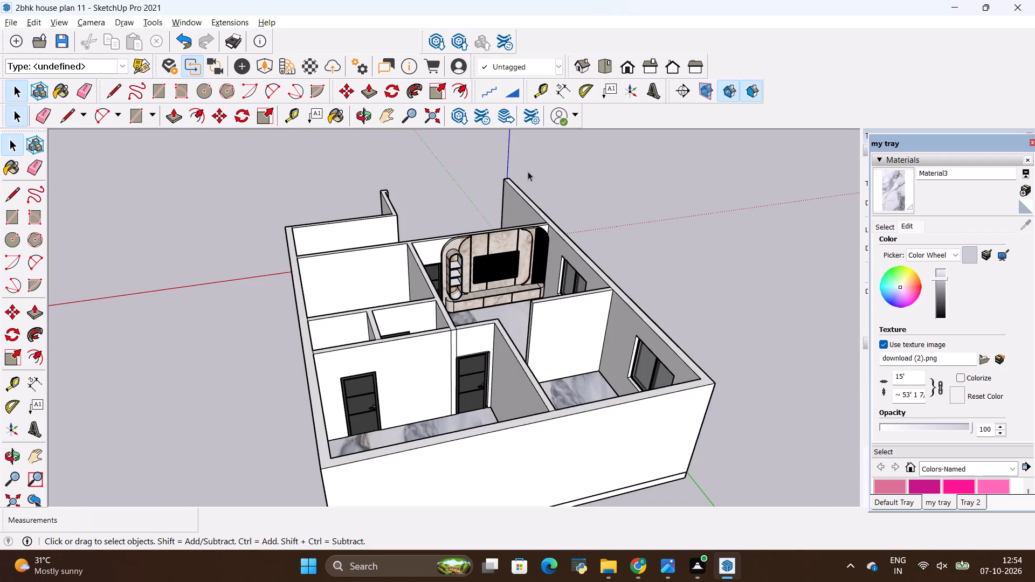
scroll(530, 173, "up", 4)
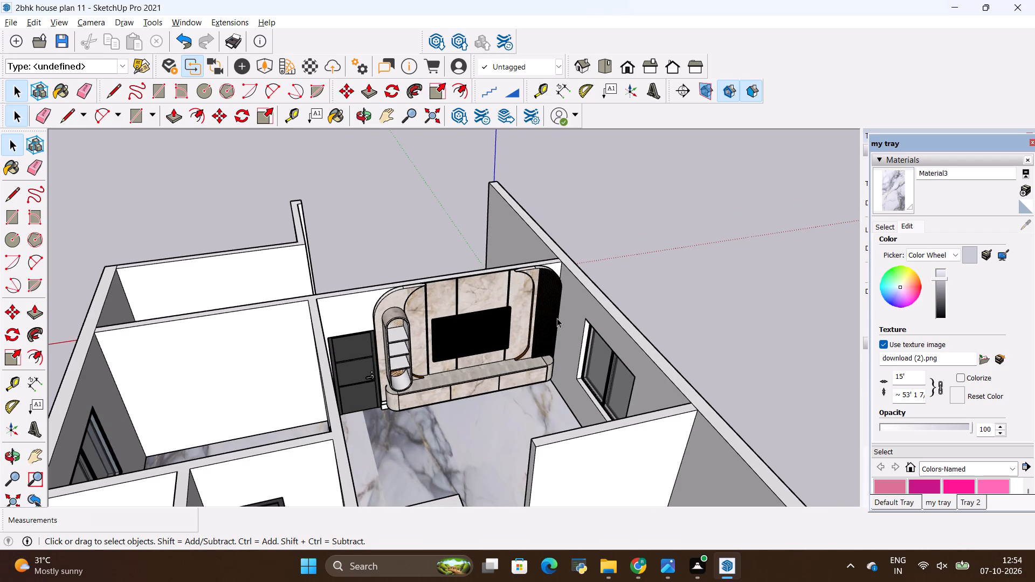
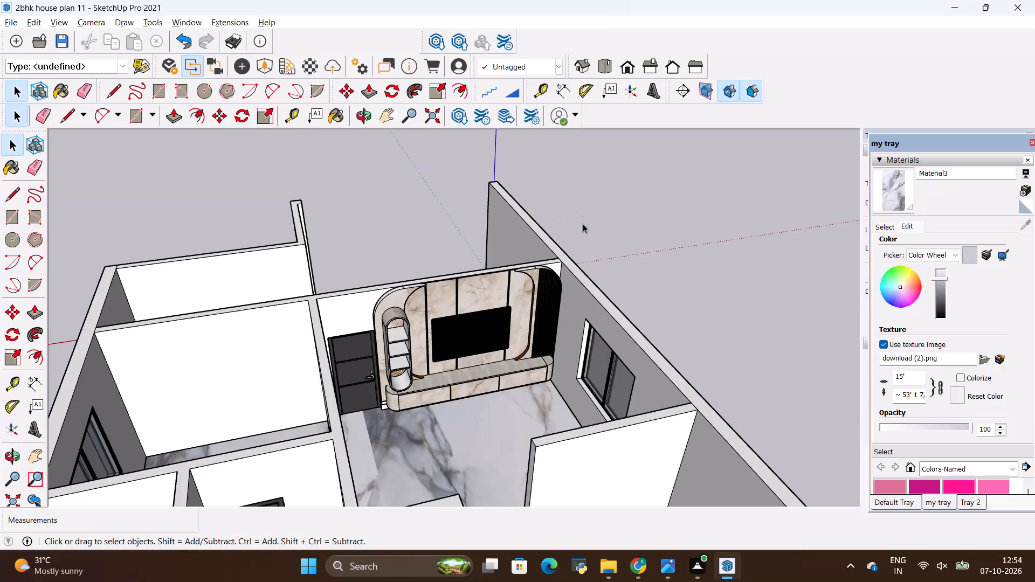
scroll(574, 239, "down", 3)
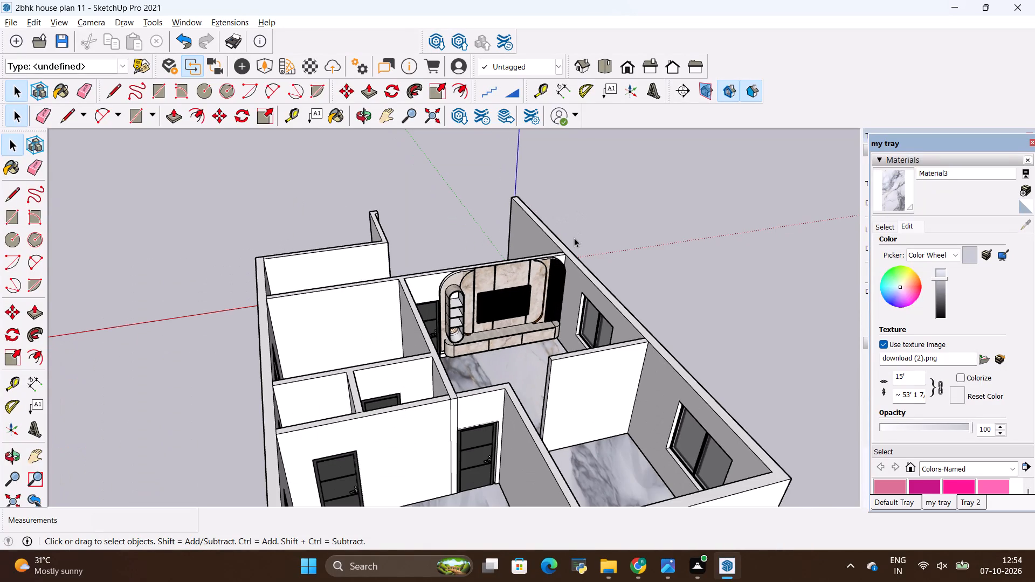
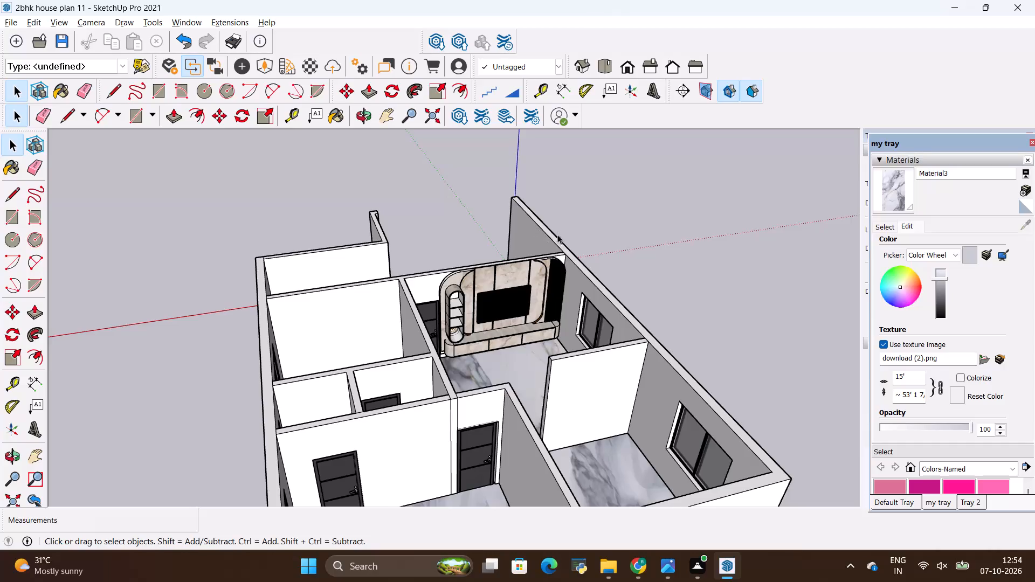
Examine the living room's TV feature wall up close, including its marble panels, shelf niche and wood slats.
middle_click_drag(555, 236, 554, 201)
scroll(555, 203, "up", 6)
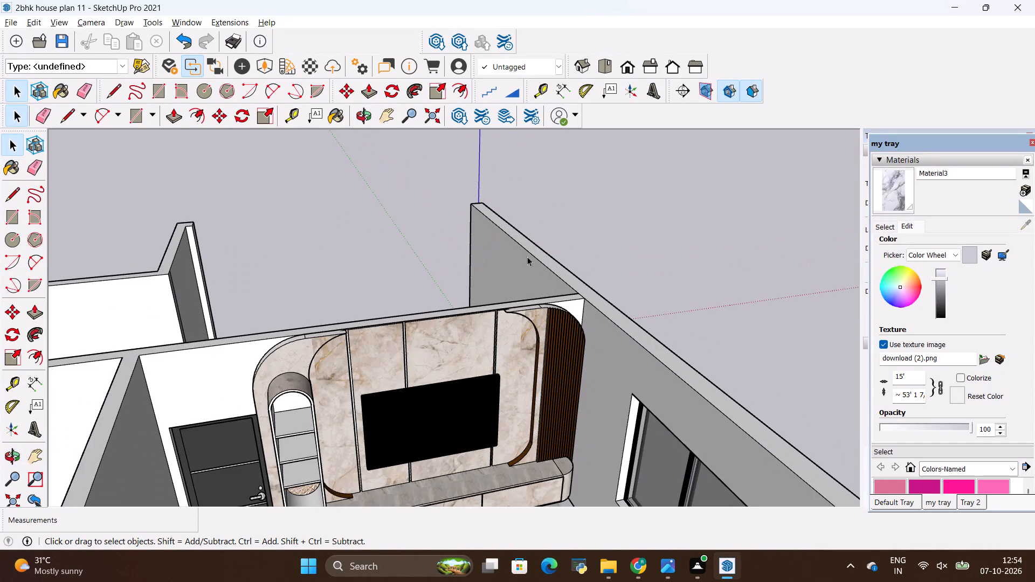
scroll(525, 272, "down", 3)
middle_click_drag(495, 299, 491, 224)
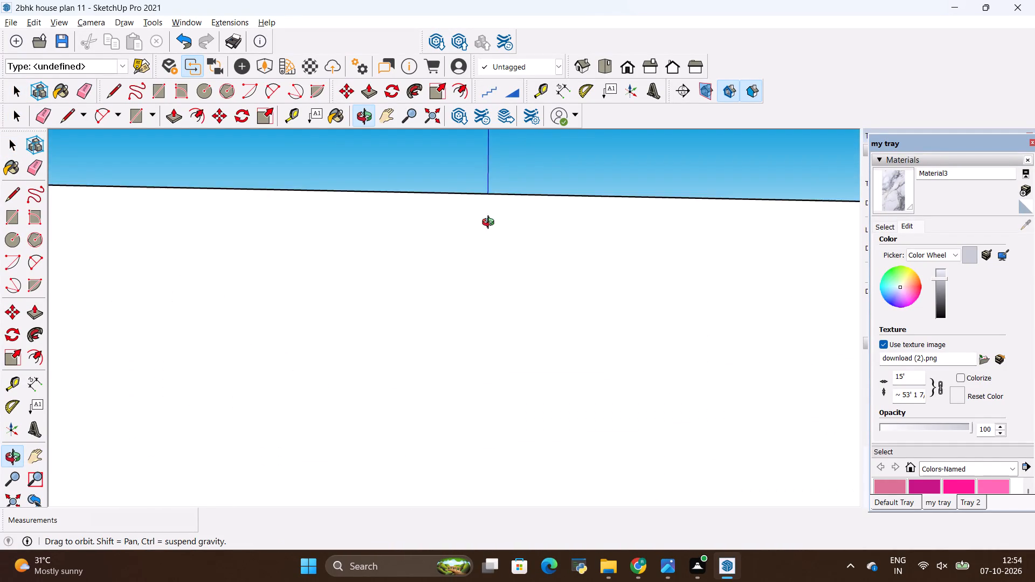
middle_click_drag(491, 224, 477, 260)
scroll(426, 252, "up", 3)
scroll(549, 259, "up", 2)
scroll(612, 271, "down", 3)
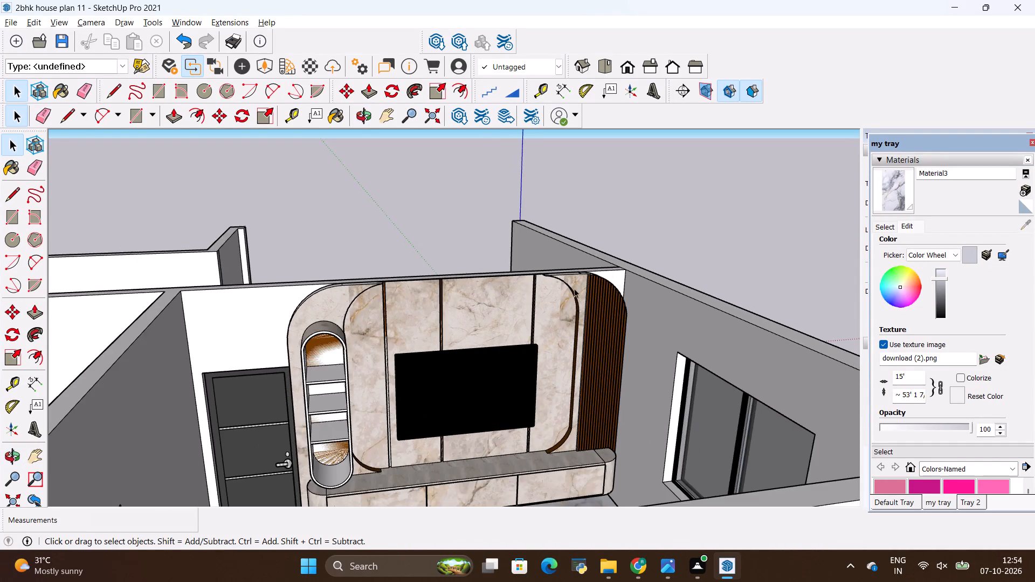
middle_click_drag(545, 309, 579, 334)
scroll(612, 252, "up", 1)
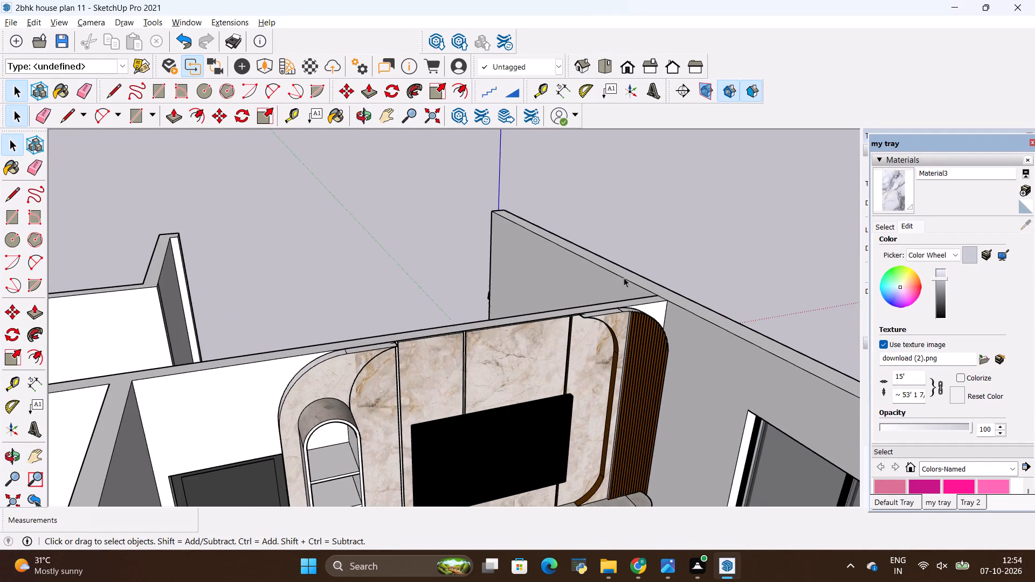
middle_click_drag(626, 286, 607, 240)
scroll(569, 274, "up", 1)
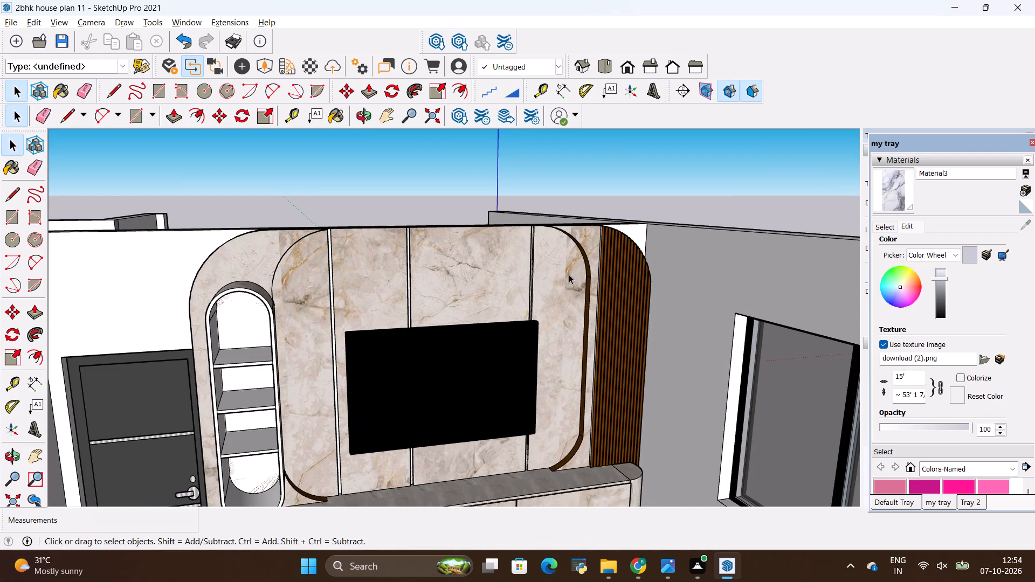
middle_click_drag(541, 294, 542, 240)
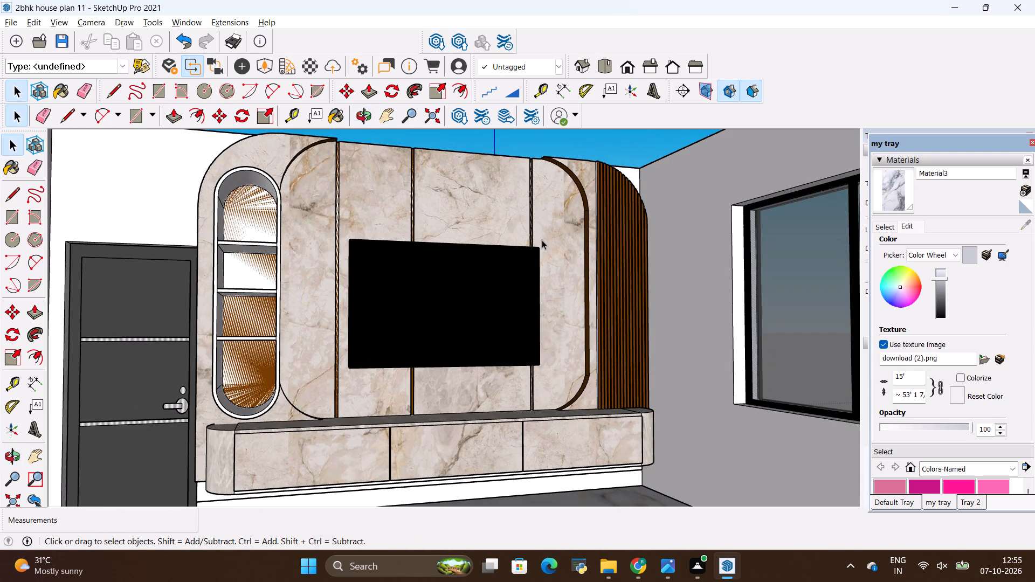
Review the whole house from above and around, checking the entrance area, staircase, room layout and marble flooring.
middle_click_drag(556, 184, 542, 433)
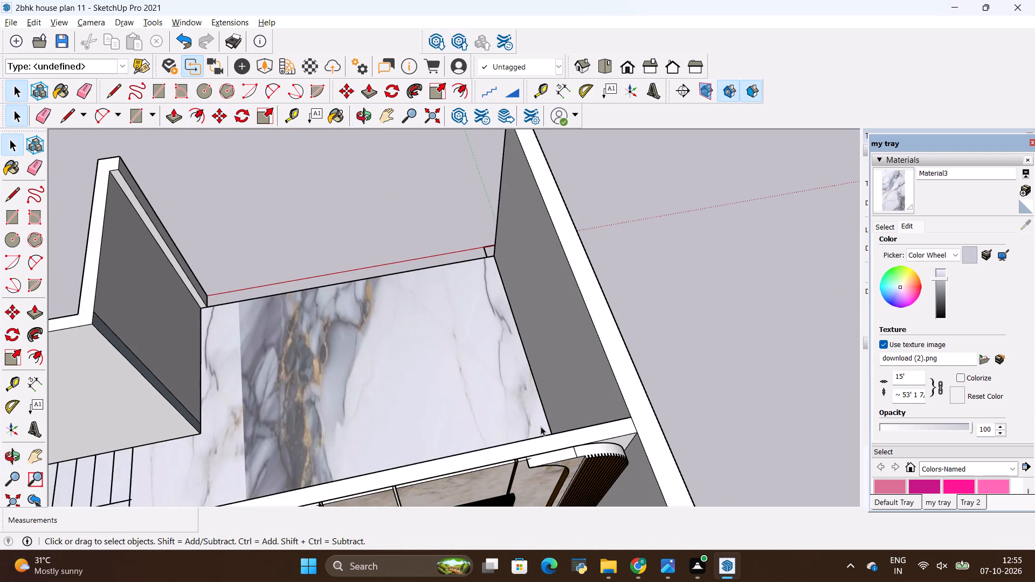
scroll(506, 317, "down", 10)
middle_click_drag(643, 296, 592, 382)
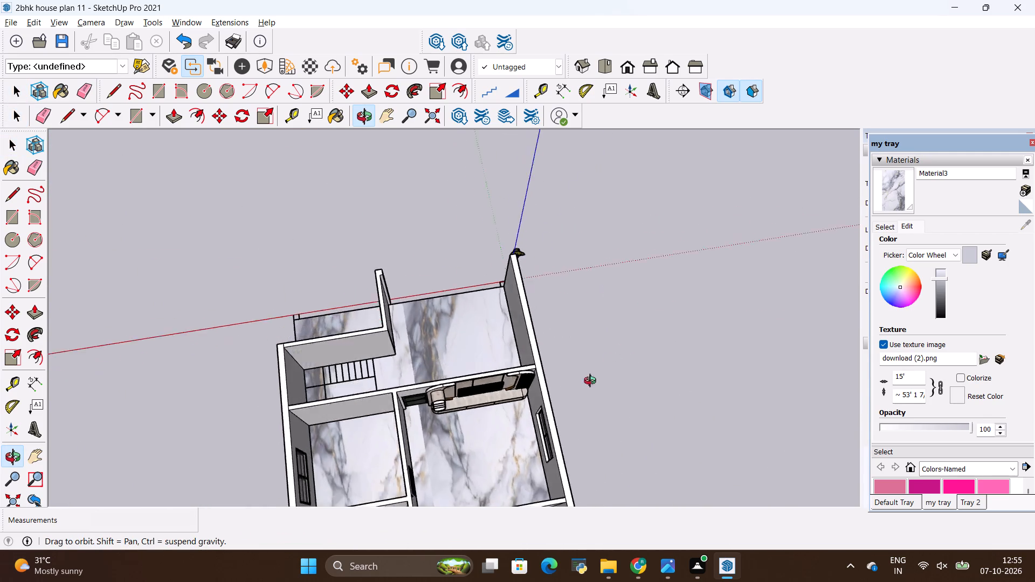
middle_click_drag(592, 382, 189, 302)
scroll(189, 302, "up", 1)
middle_click_drag(686, 342, 464, 396)
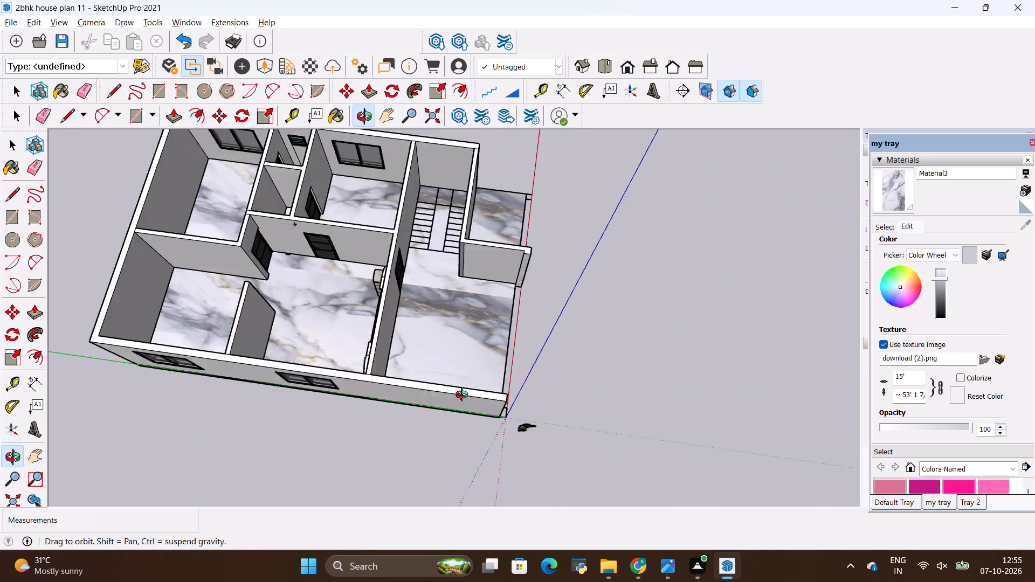
middle_click_drag(464, 396, 264, 210)
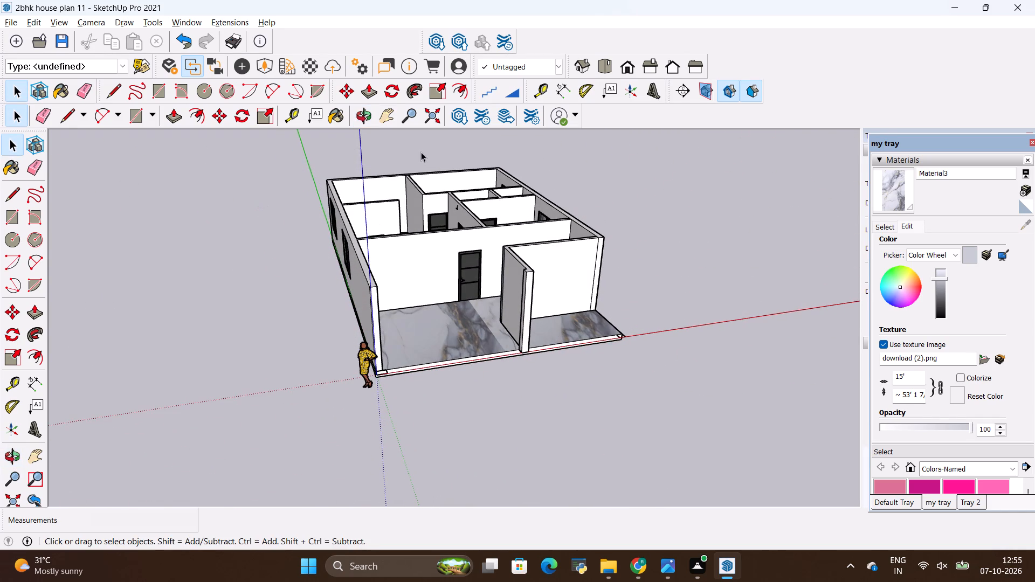
scroll(421, 152, "up", 2)
scroll(439, 186, "down", 4)
middle_click_drag(661, 274, 637, 325)
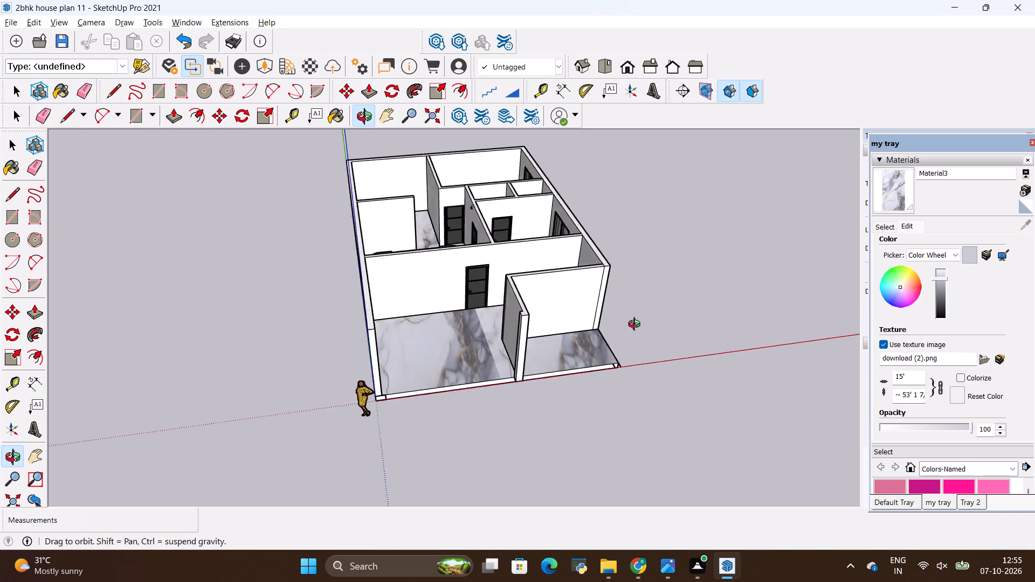
middle_click_drag(637, 325, 616, 369)
scroll(603, 316, "down", 5)
middle_click_drag(327, 275, 356, 322)
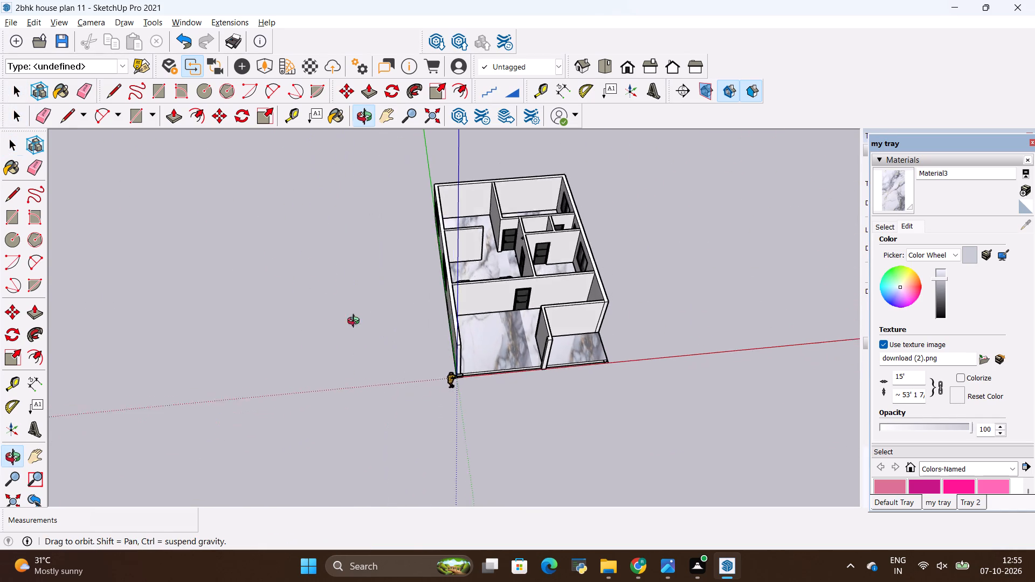
middle_click_drag(356, 322, 812, 318)
middle_click_drag(193, 396, 637, 333)
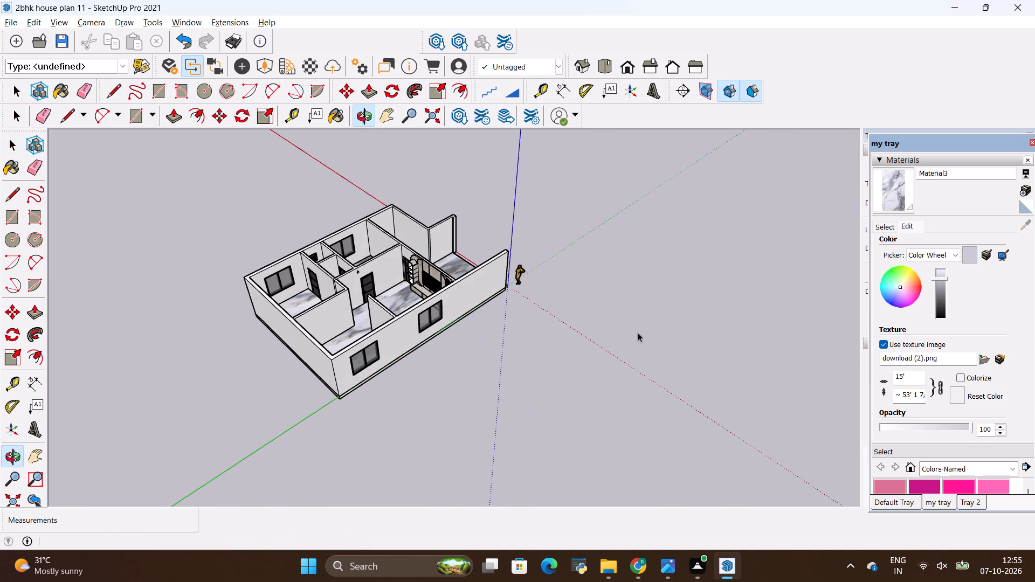
middle_click_drag(263, 377, 590, 361)
Inspect the living room from above, checking the TV wall against the marble floor, window and partition.
scroll(468, 296, "up", 8)
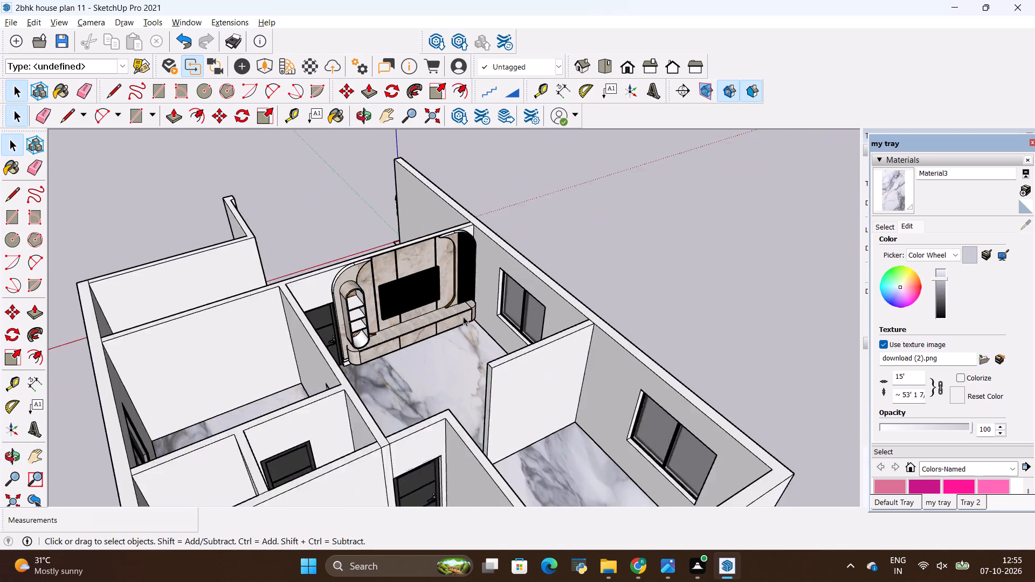
scroll(463, 316, "up", 5)
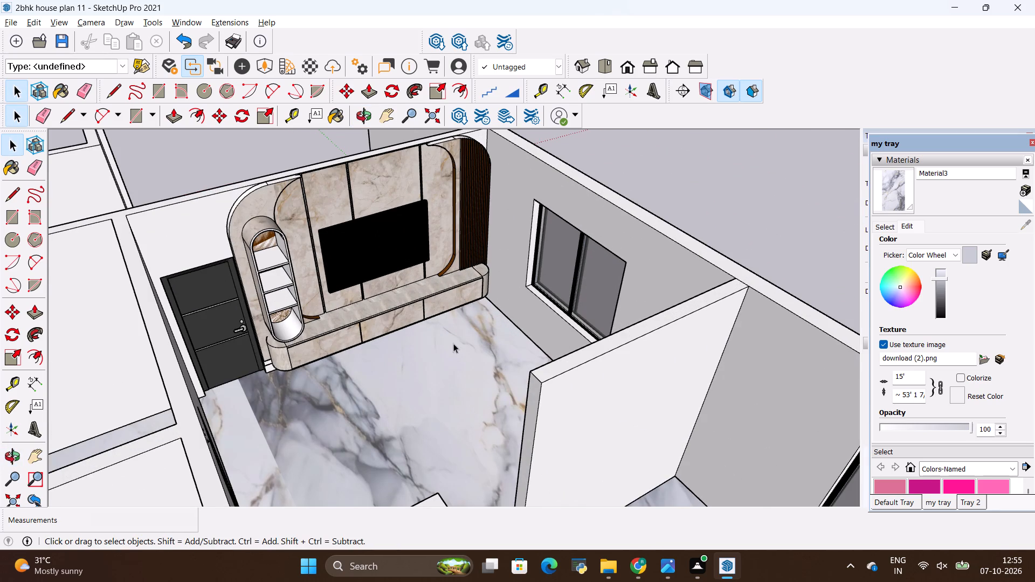
scroll(453, 343, "down", 4)
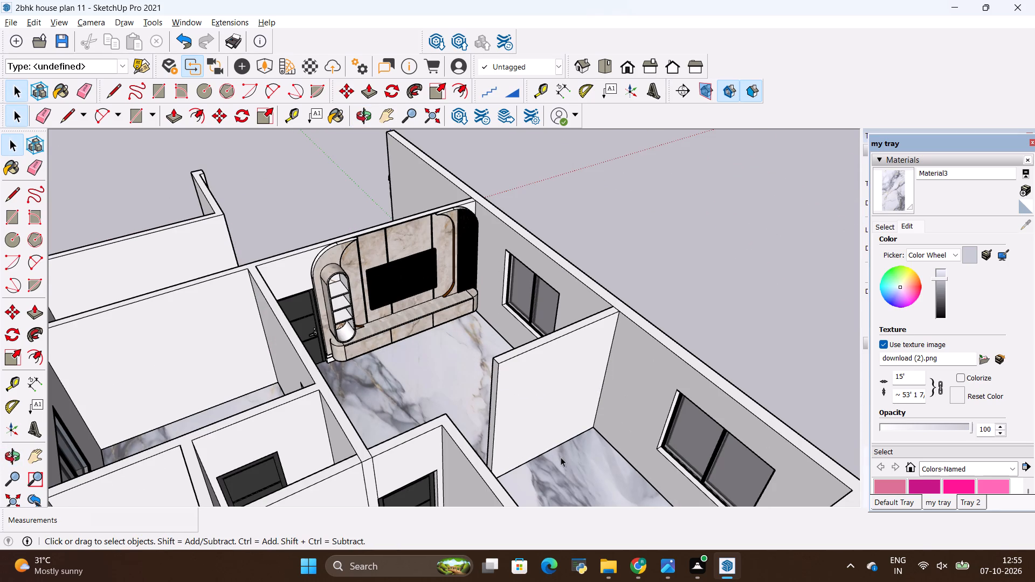
middle_click_drag(559, 458, 512, 471)
scroll(358, 191, "up", 1)
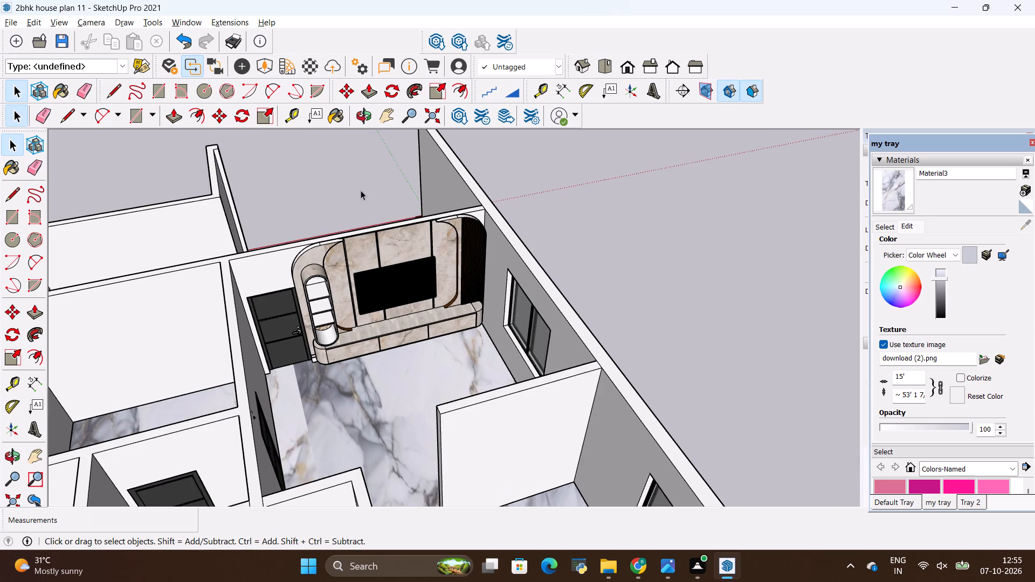
scroll(361, 190, "up", 7)
middle_click_drag(481, 317, 481, 316)
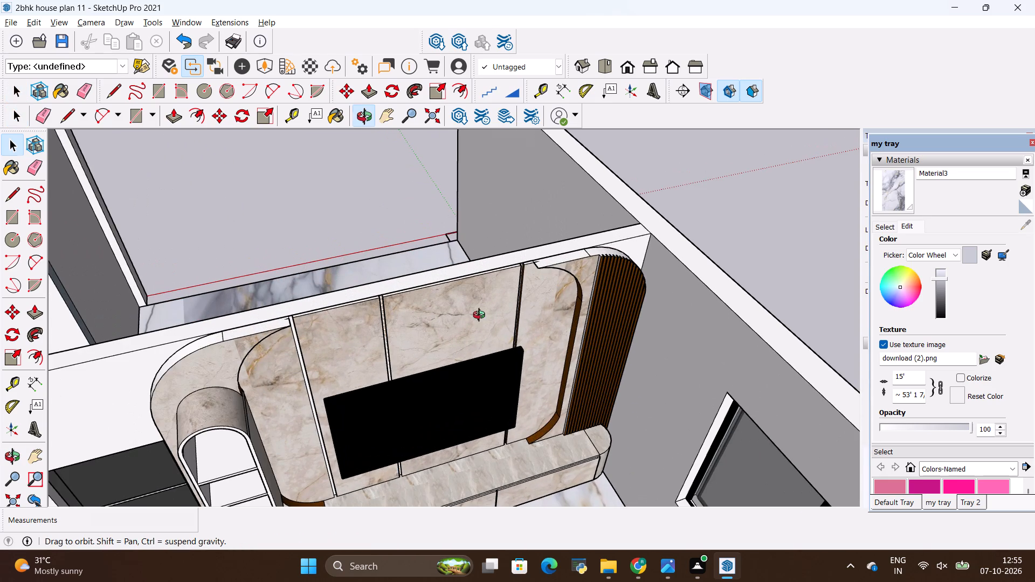
middle_click_drag(481, 316, 439, 277)
scroll(439, 277, "up", 1)
scroll(443, 269, "down", 14)
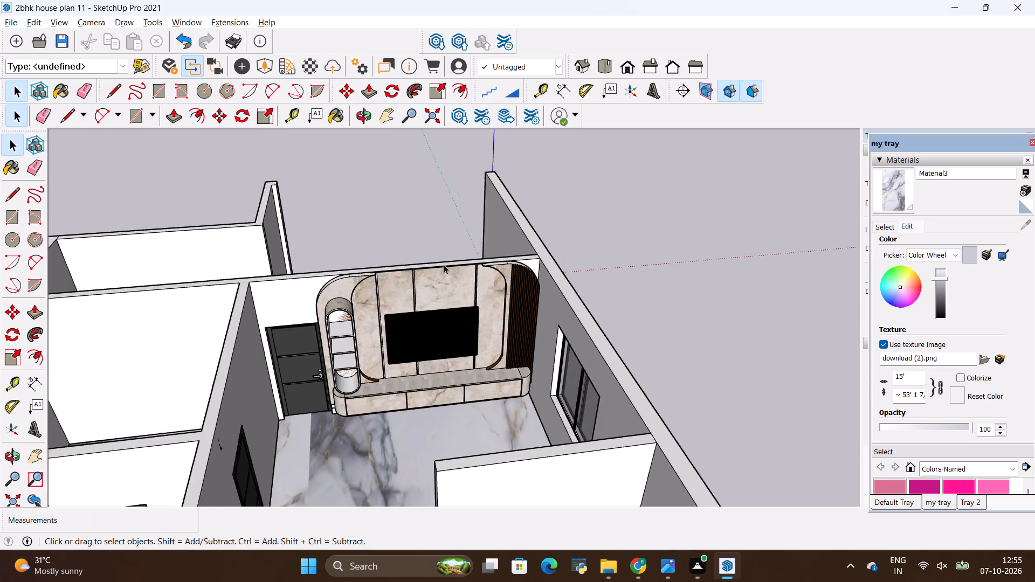
scroll(444, 265, "down", 4)
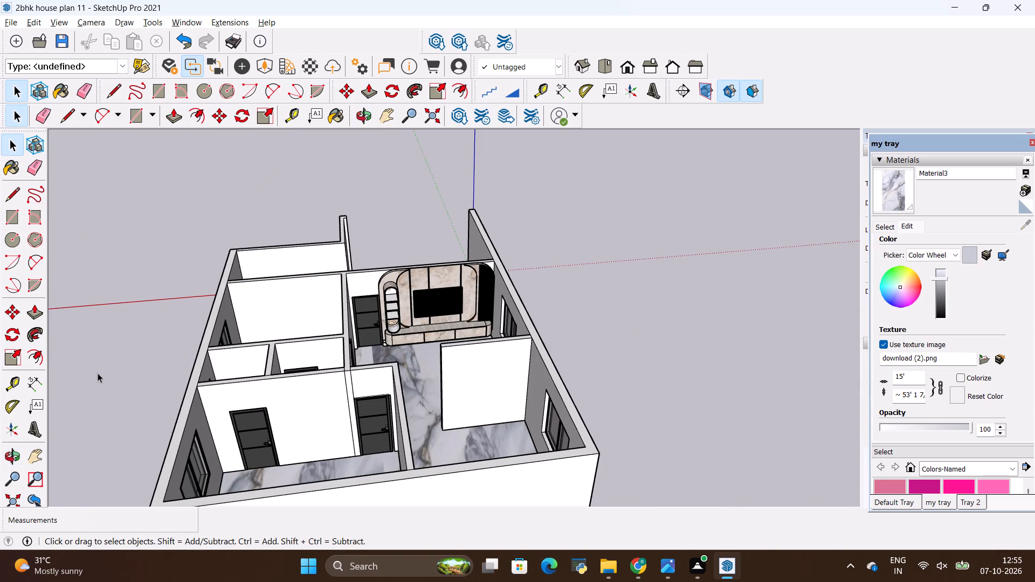
Review the overall room layout and the outer walls with their windows from several sides of the house.
key("space")
left_click(98, 373)
scroll(155, 372, "down", 2)
middle_click_drag(147, 378, 325, 419)
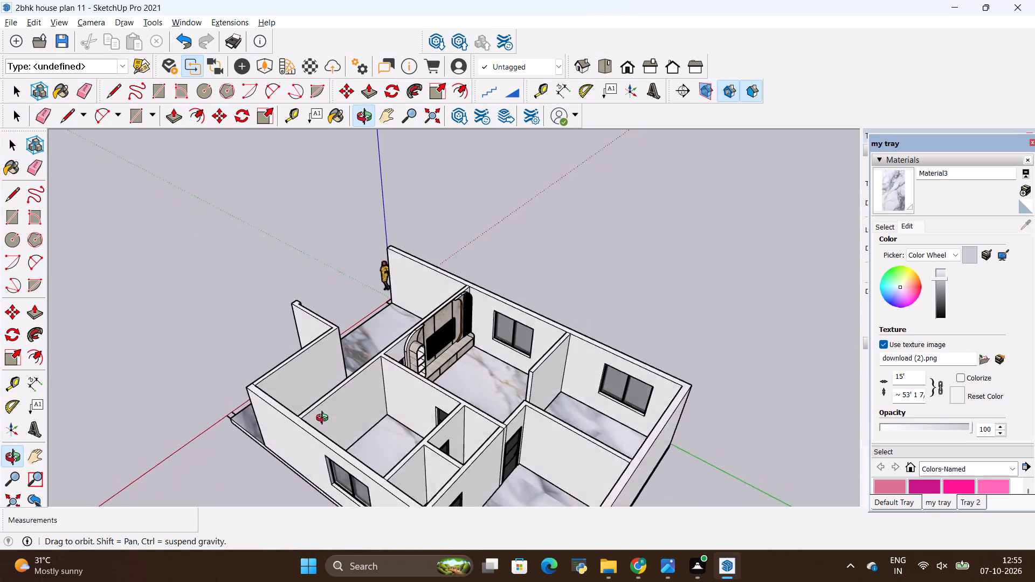
middle_click_drag(325, 419, 325, 426)
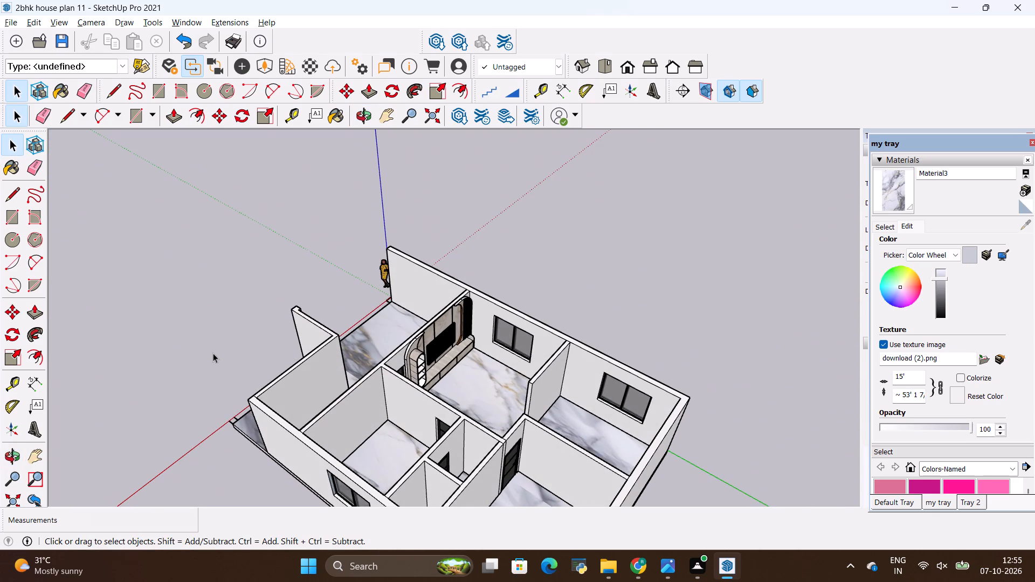
key("space")
left_click(203, 330)
key("space")
left_click(313, 254)
scroll(235, 267, "down", 4)
scroll(233, 339, "up", 1)
middle_click_drag(234, 341, 257, 282)
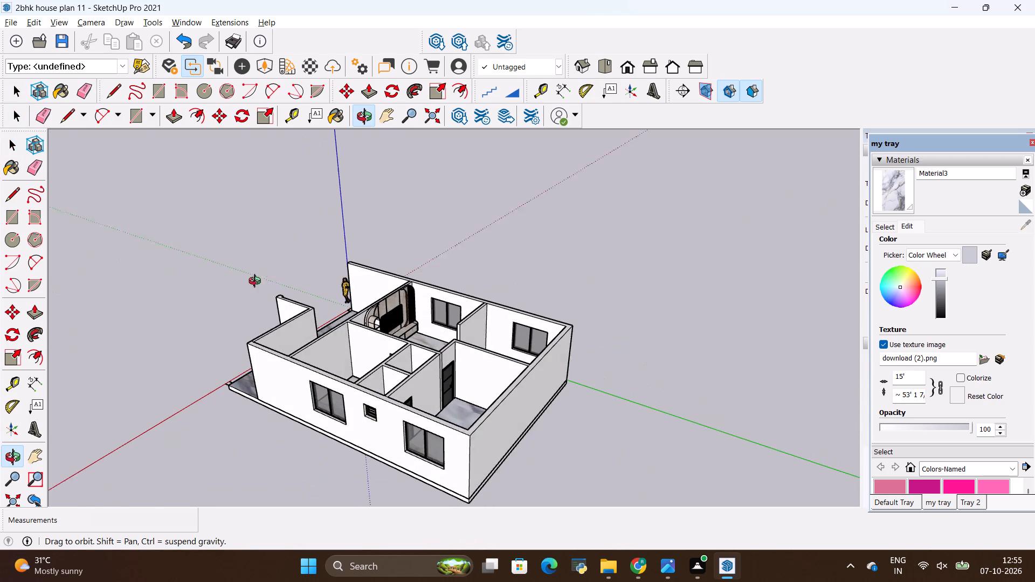
middle_click_drag(257, 282, 256, 281)
middle_click_drag(593, 247, 276, 294)
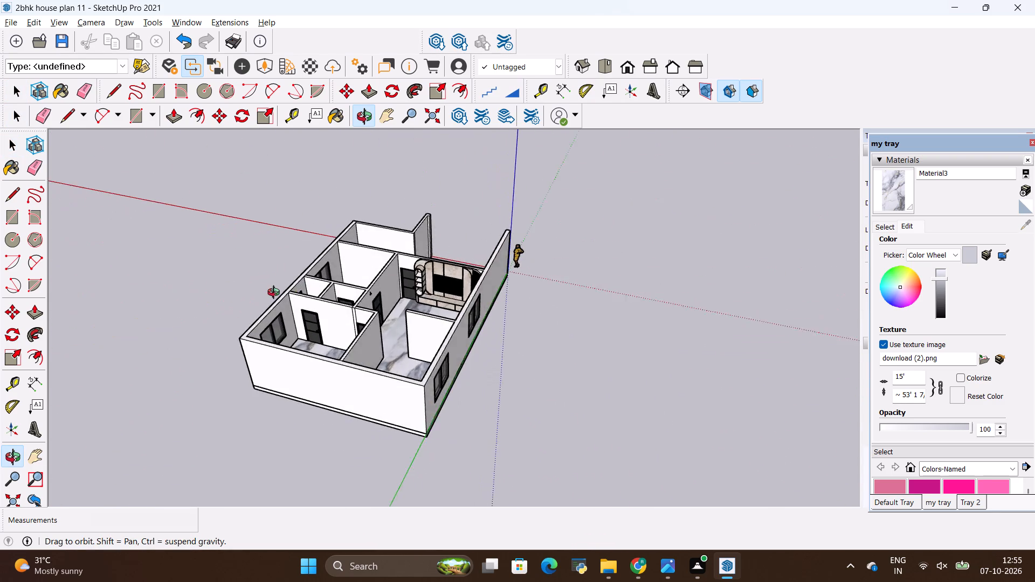
middle_click_drag(276, 294, 654, 288)
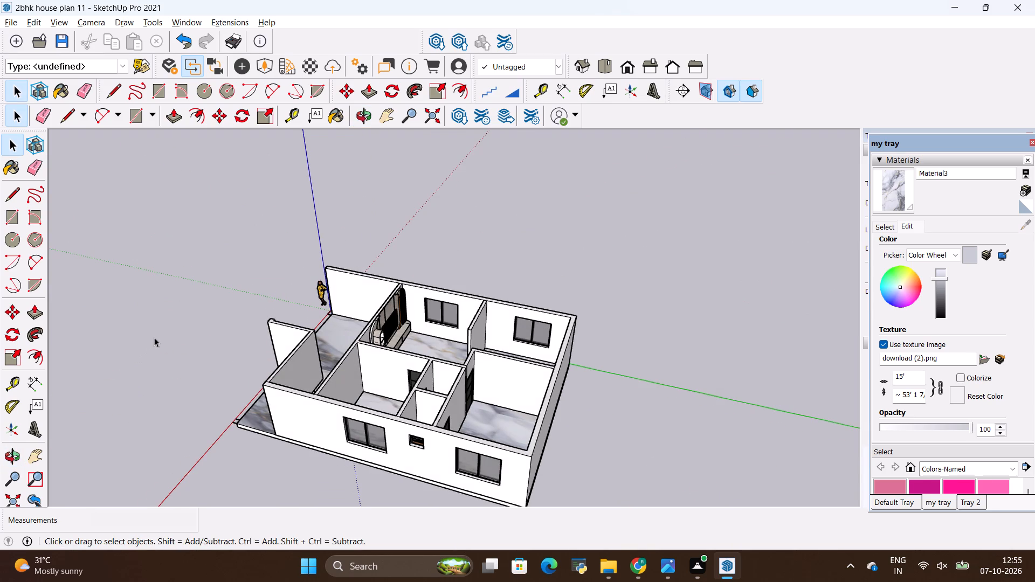
key("space")
left_click(154, 337)
Inspect the living room's marble floor and window beside the TV unit from above.
scroll(177, 343, "up", 1)
middle_click_drag(177, 343, 220, 380)
scroll(418, 314, "up", 3)
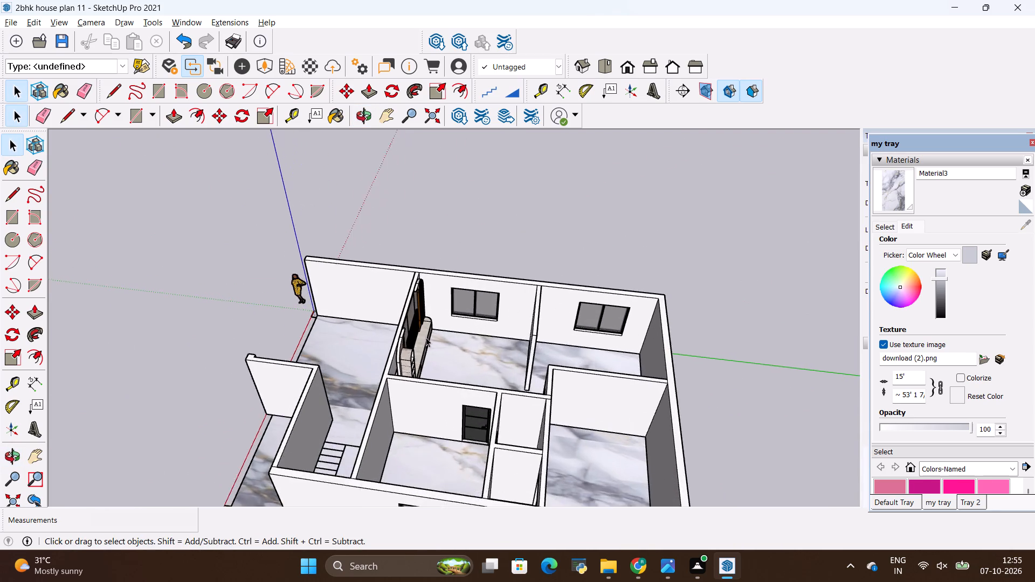
scroll(426, 337, "up", 9)
middle_click_drag(577, 412, 413, 471)
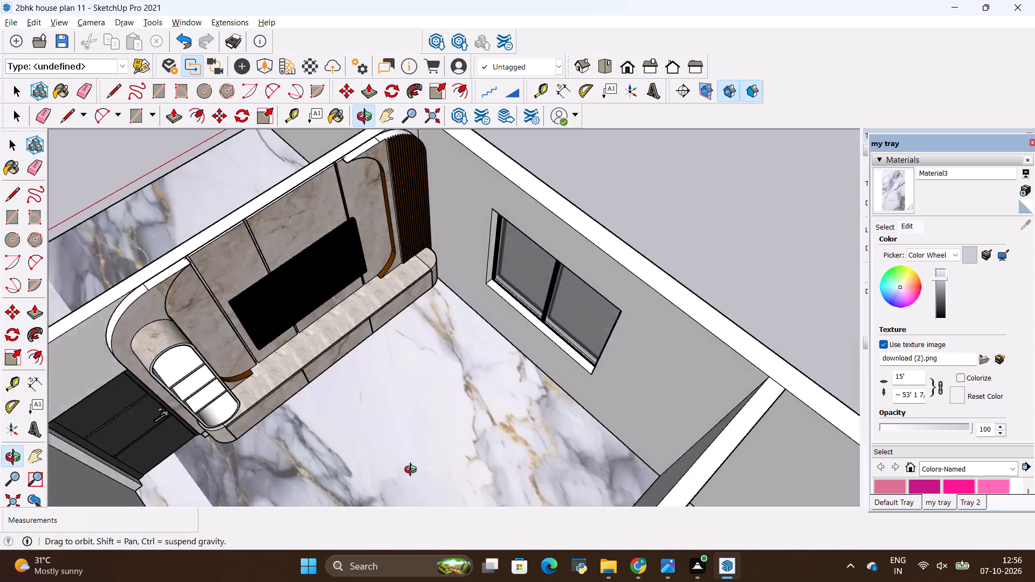
middle_click_drag(413, 471, 456, 420)
scroll(484, 410, "down", 5)
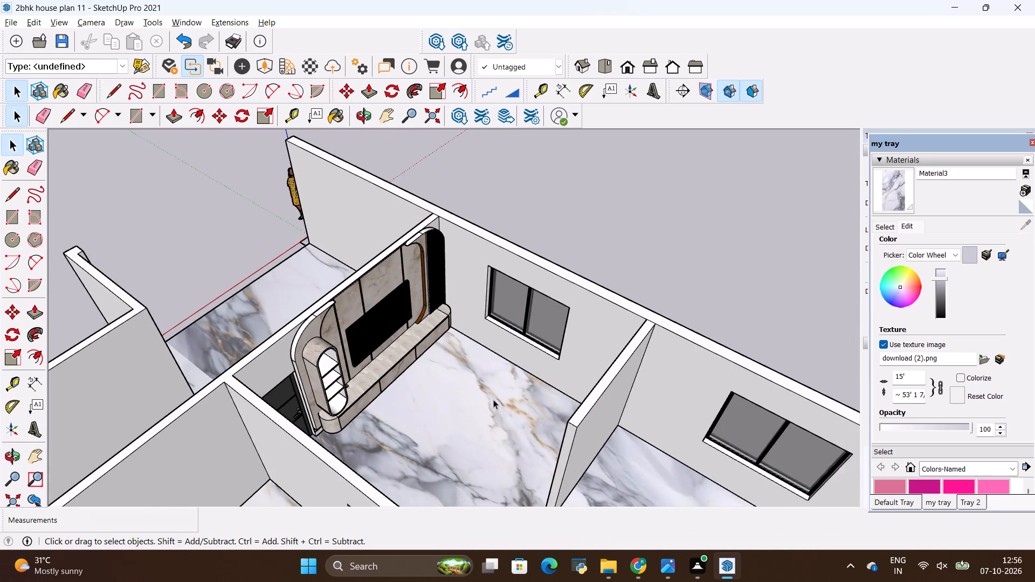
scroll(493, 399, "down", 6)
Examine the TV feature wall and its low console from the front at eye level inside the living room.
middle_click_drag(559, 427, 445, 324)
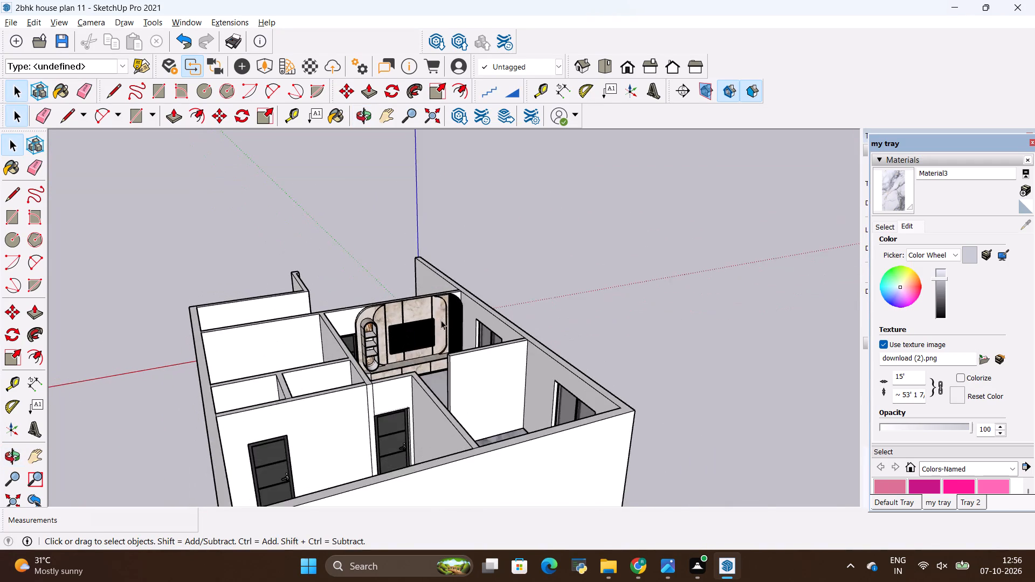
scroll(440, 317, "up", 15)
middle_click_drag(448, 304, 430, 195)
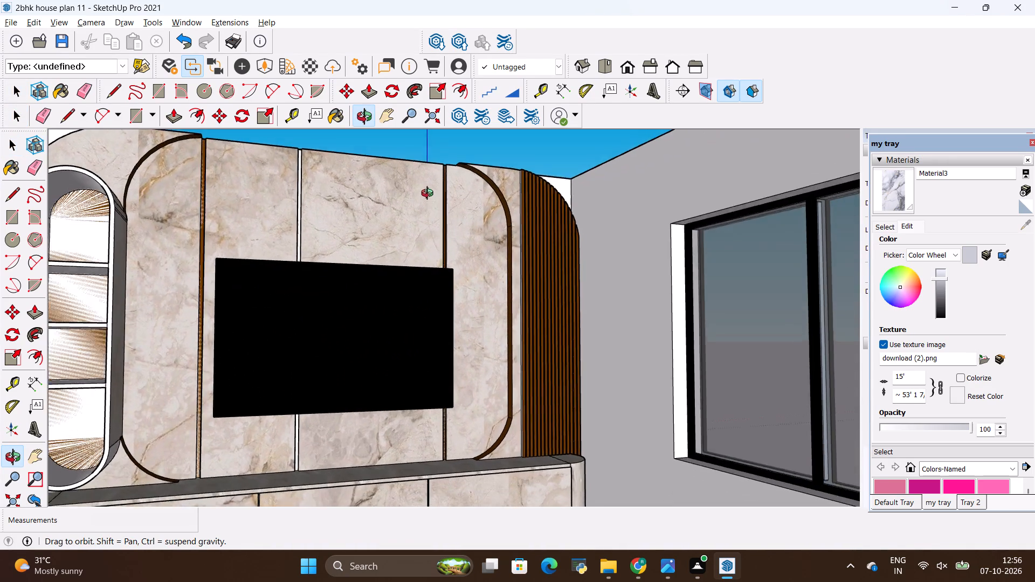
middle_click_drag(430, 195, 431, 220)
scroll(431, 228, "down", 2)
middle_click_drag(431, 230, 441, 259)
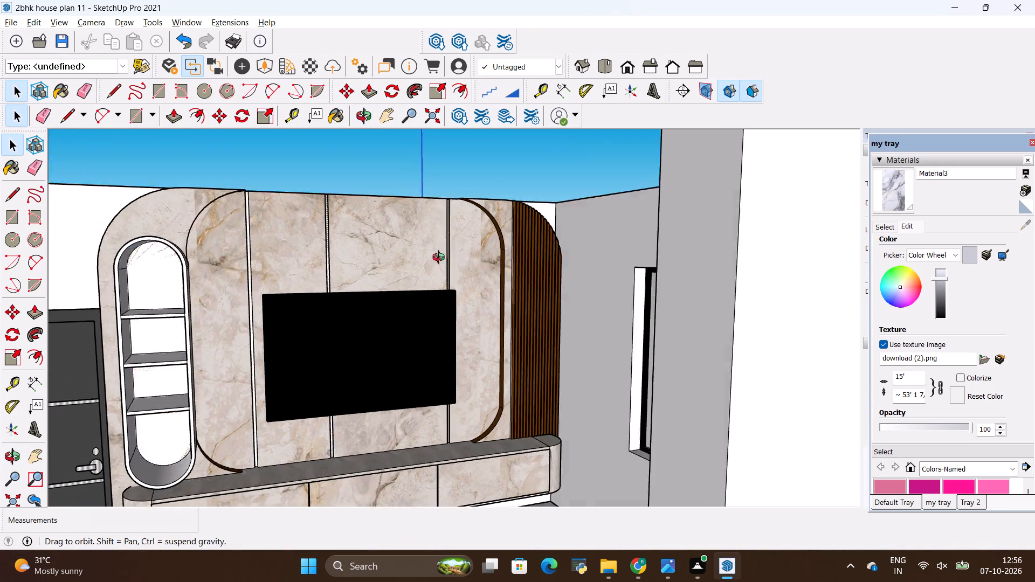
middle_click_drag(441, 259, 463, 350)
scroll(448, 301, "down", 5)
middle_click_drag(436, 384, 420, 329)
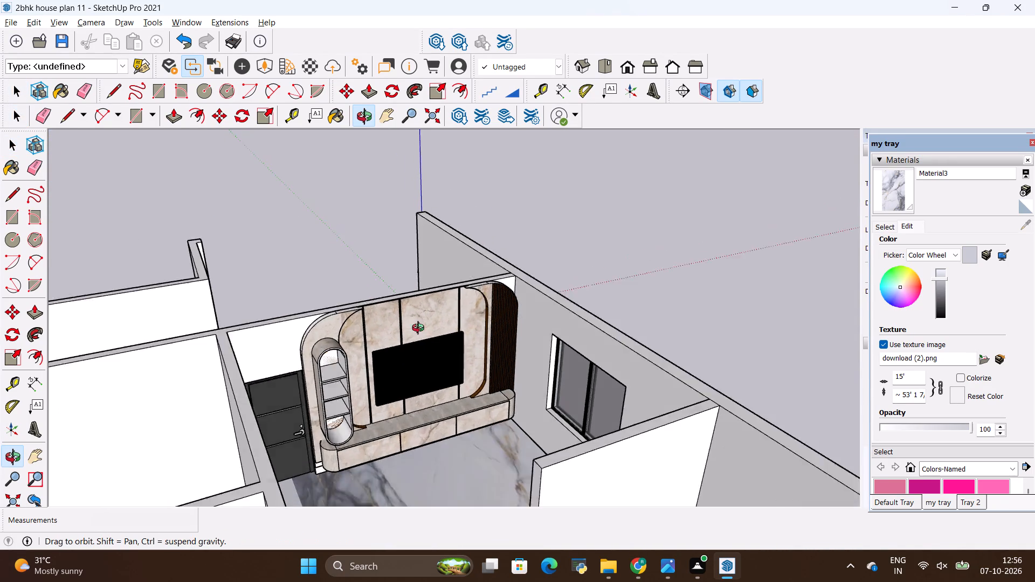
middle_click_drag(420, 329, 385, 311)
scroll(420, 320, "up", 1)
scroll(358, 283, "up", 4)
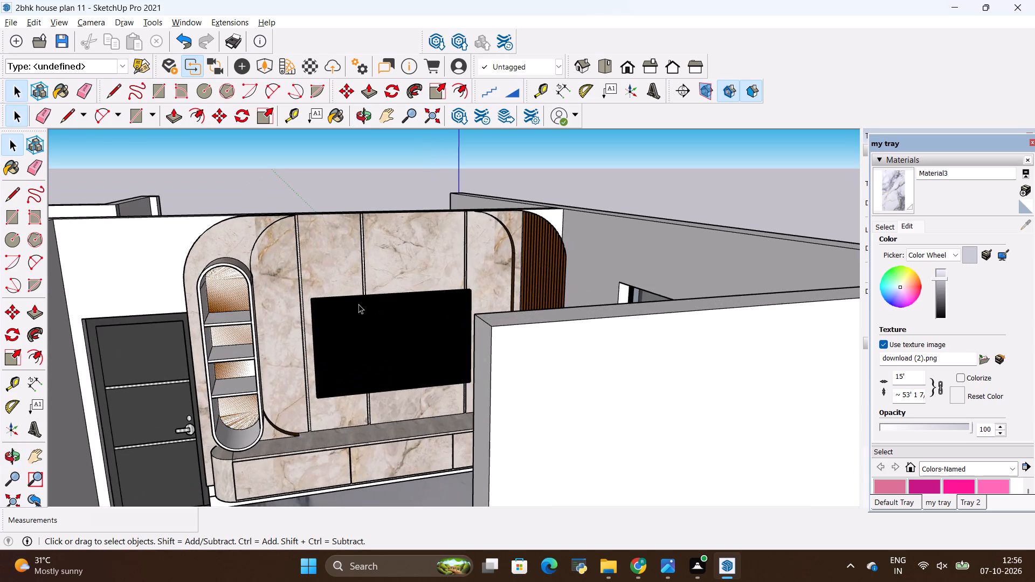
middle_click_drag(433, 317, 443, 323)
scroll(446, 292, "up", 1)
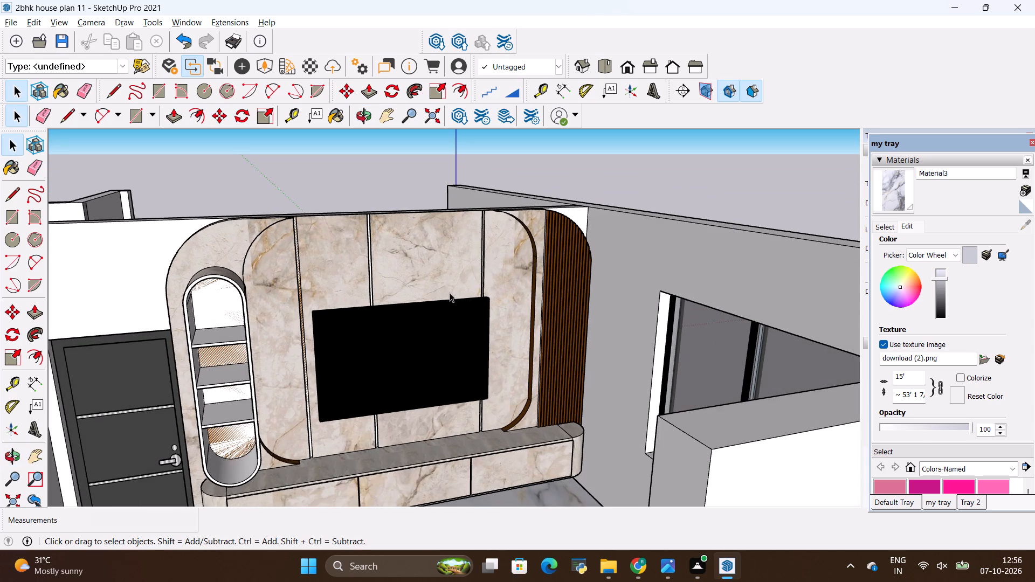
middle_click_drag(450, 293, 454, 264)
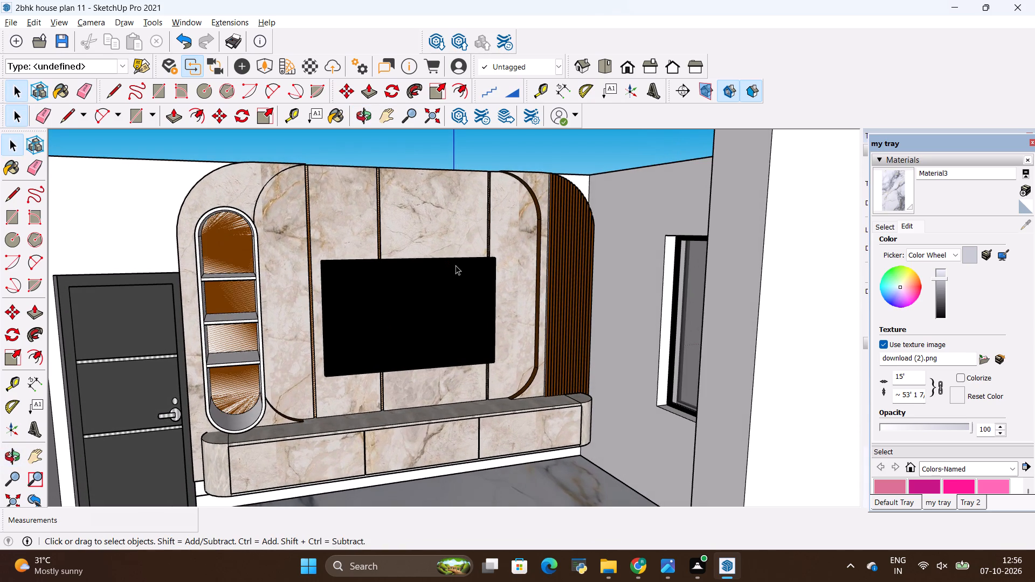
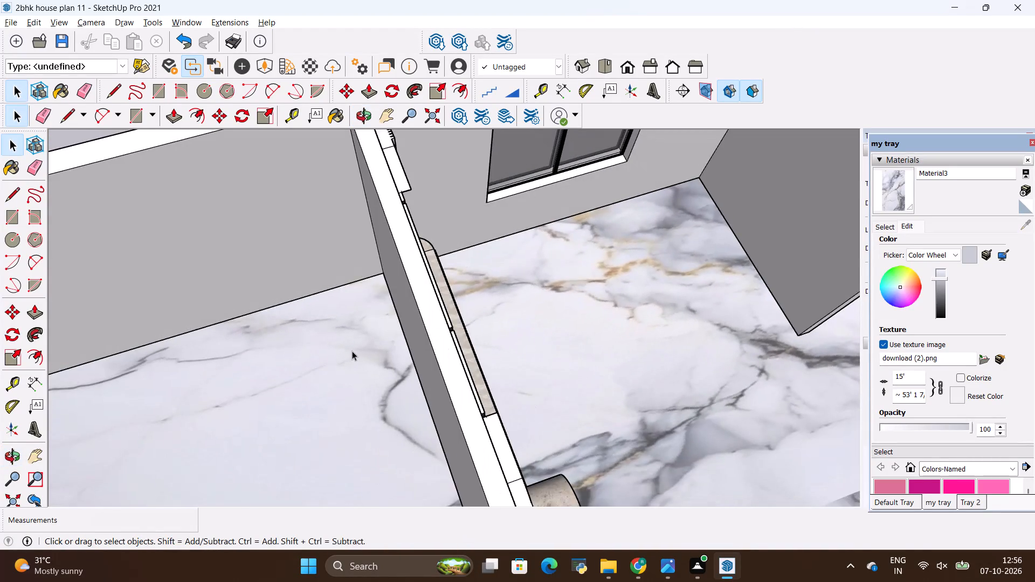
Start importing a file into the house model and open the ALL 3D WAREHOUSE ITEMS folder inside internship files.
scroll(352, 351, "down", 11)
middle_click_drag(326, 371, 510, 288)
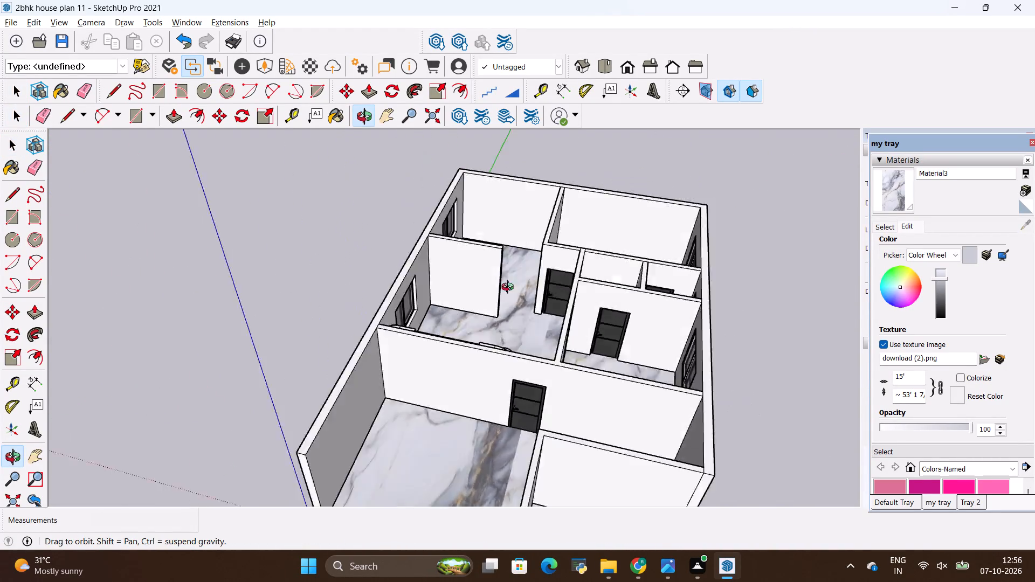
middle_click_drag(510, 288, 302, 273)
left_click(9, 20)
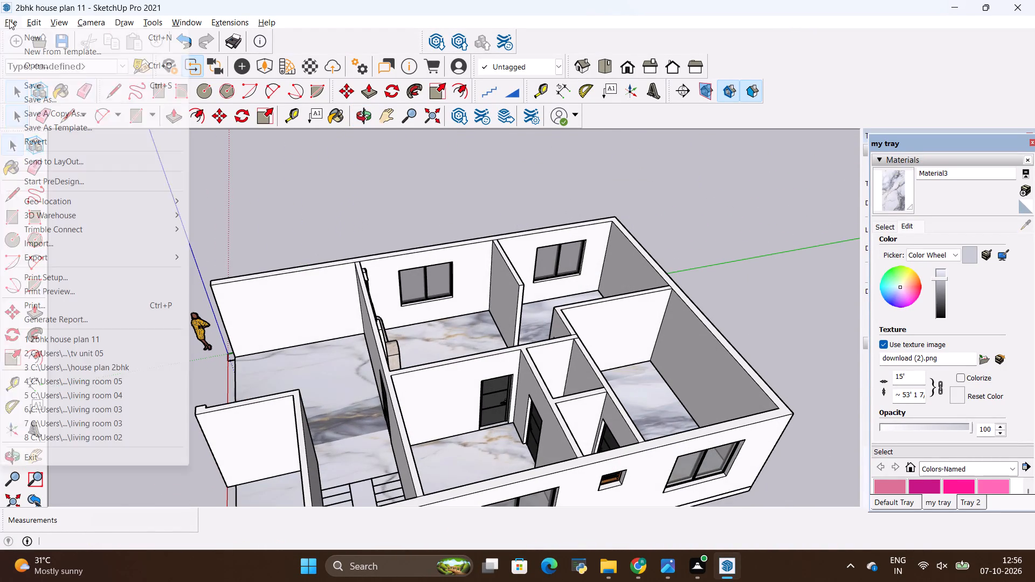
left_click(60, 247)
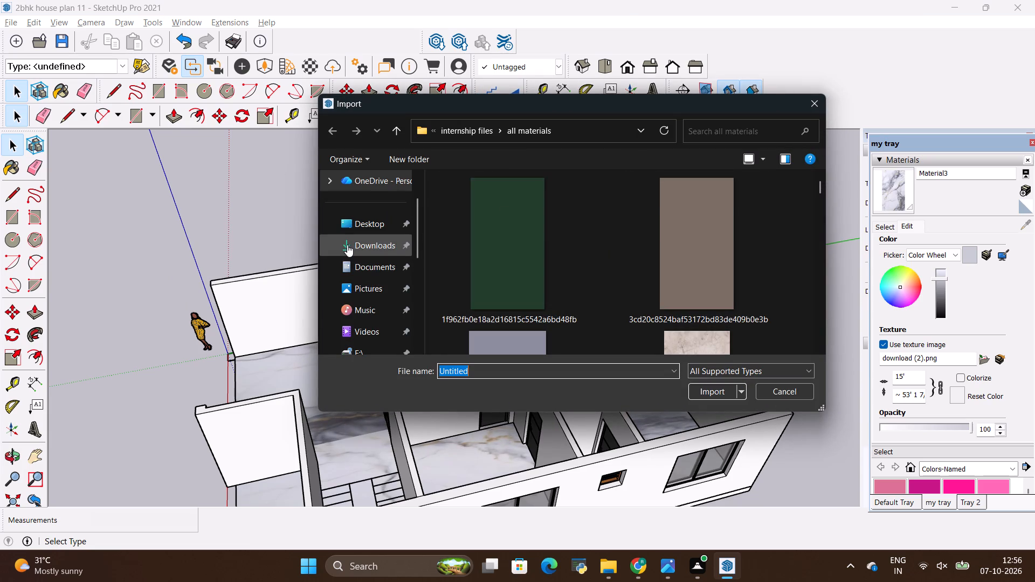
left_click(347, 245)
scroll(537, 259, "down", 1)
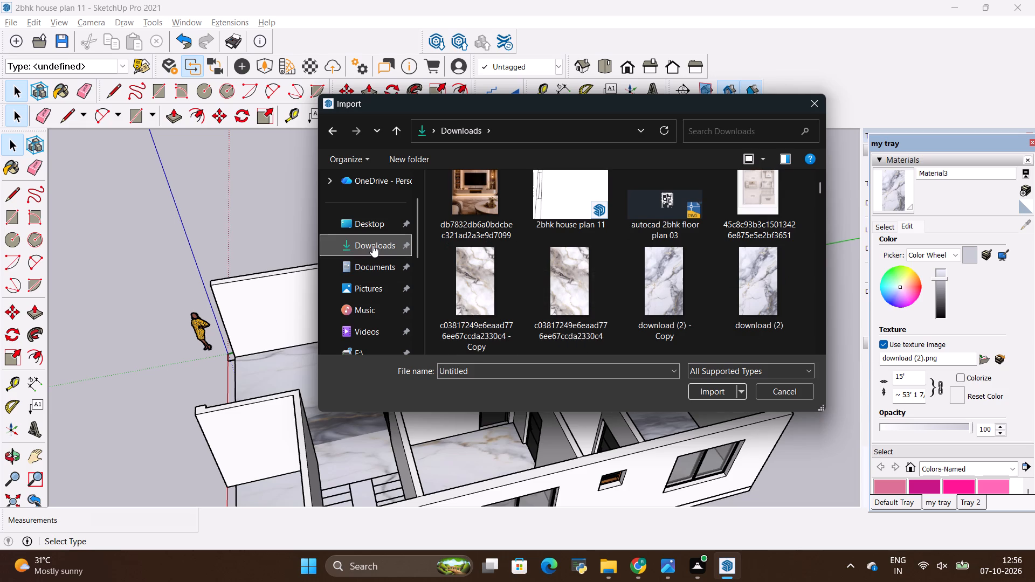
scroll(376, 288, "down", 2)
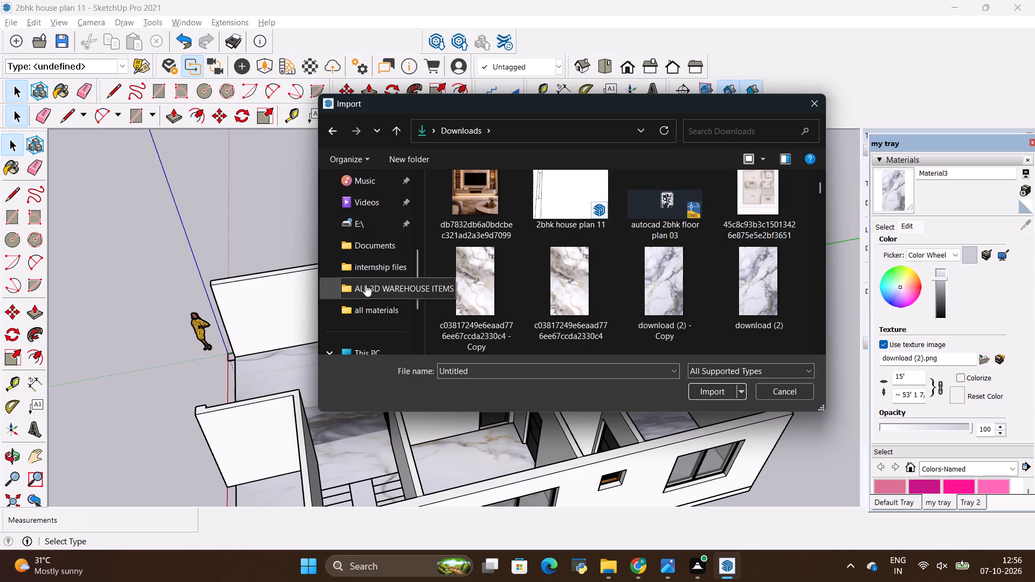
left_click(368, 268)
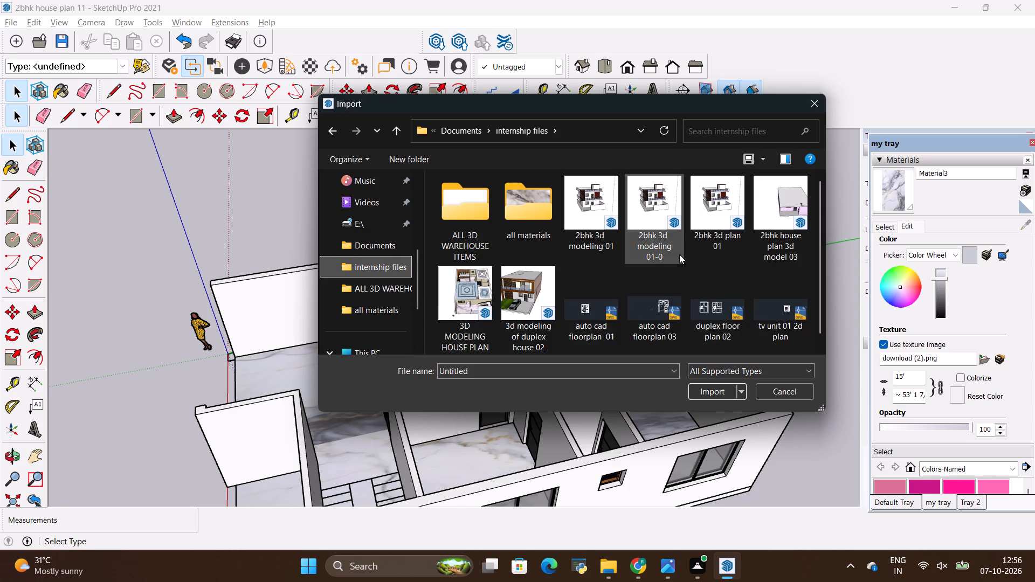
scroll(679, 254, "down", 2)
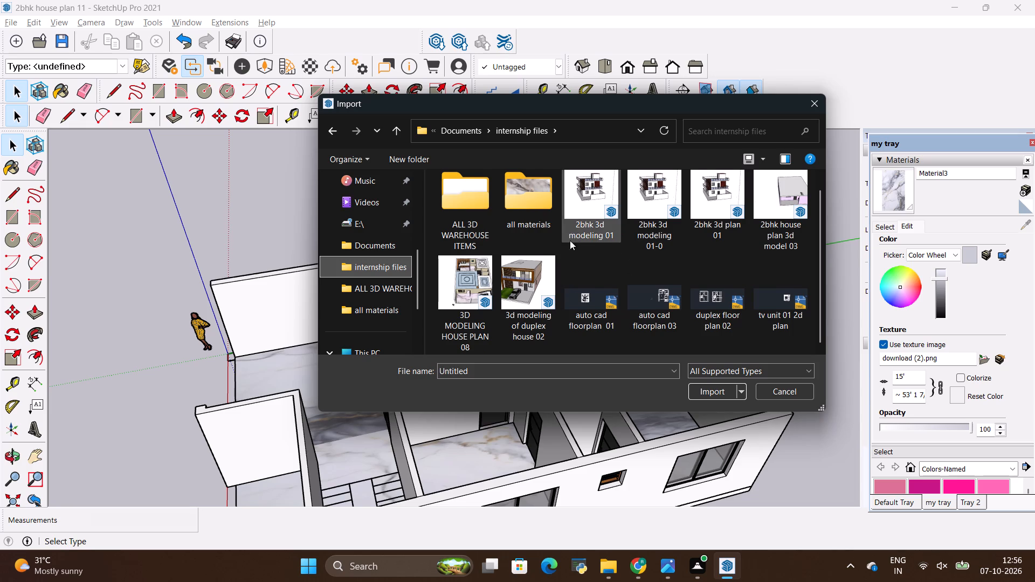
scroll(565, 250, "up", 3)
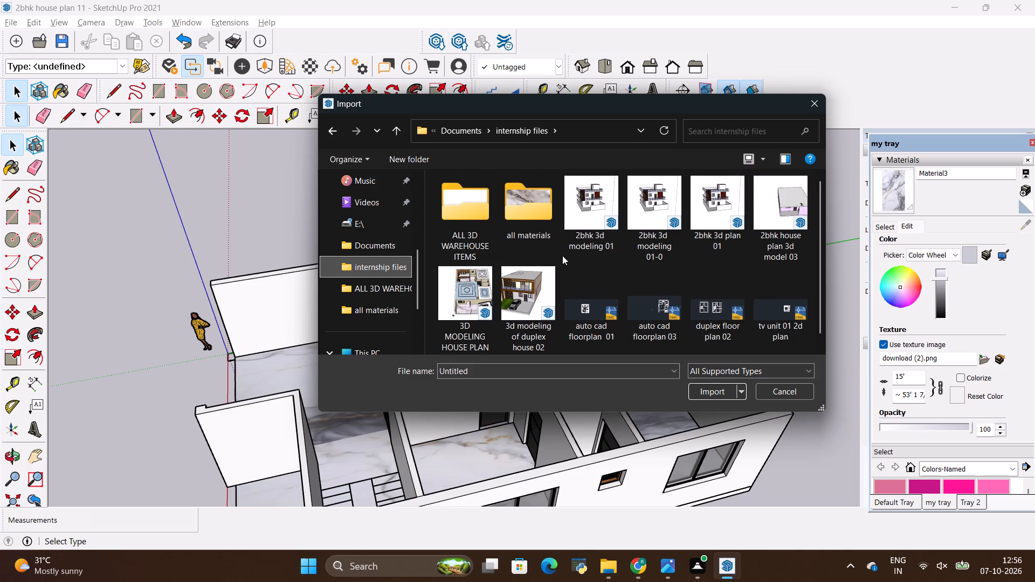
double_click(472, 210)
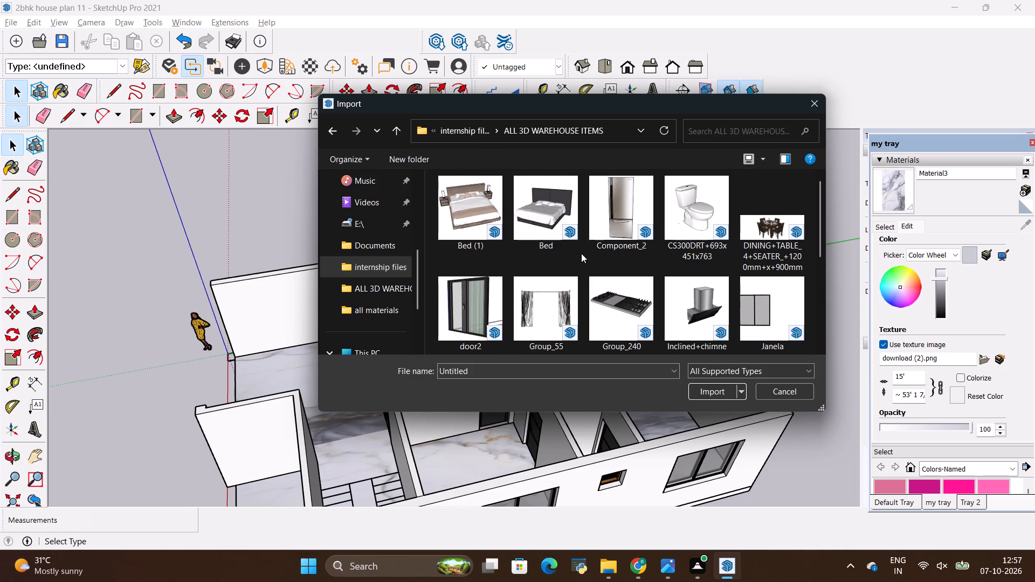
Look through the furniture, fixture, door and window models in the ALL 3D WAREHOUSE ITEMS folder for one to import.
scroll(582, 237, "down", 4)
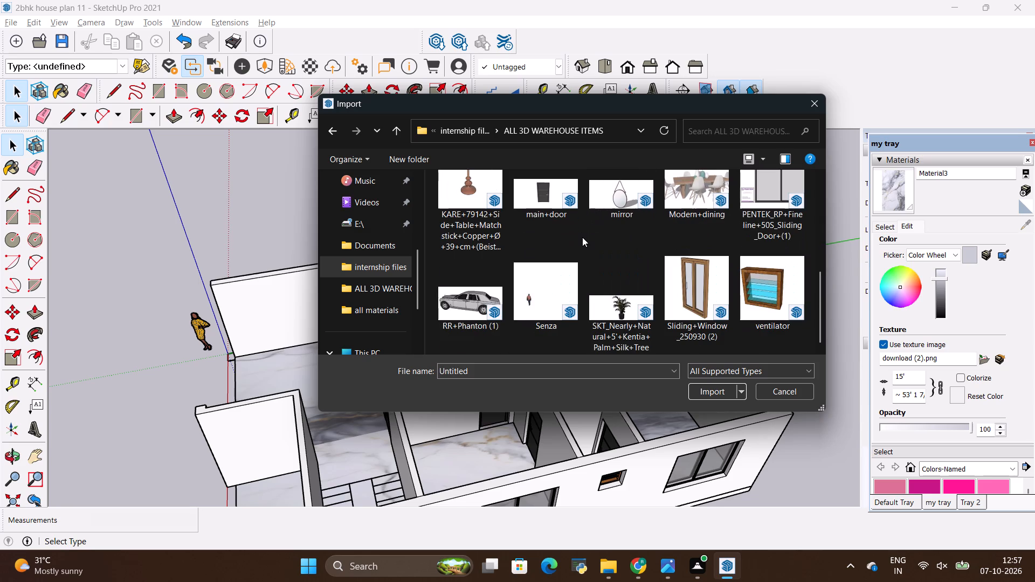
scroll(582, 237, "down", 2)
scroll(582, 237, "up", 13)
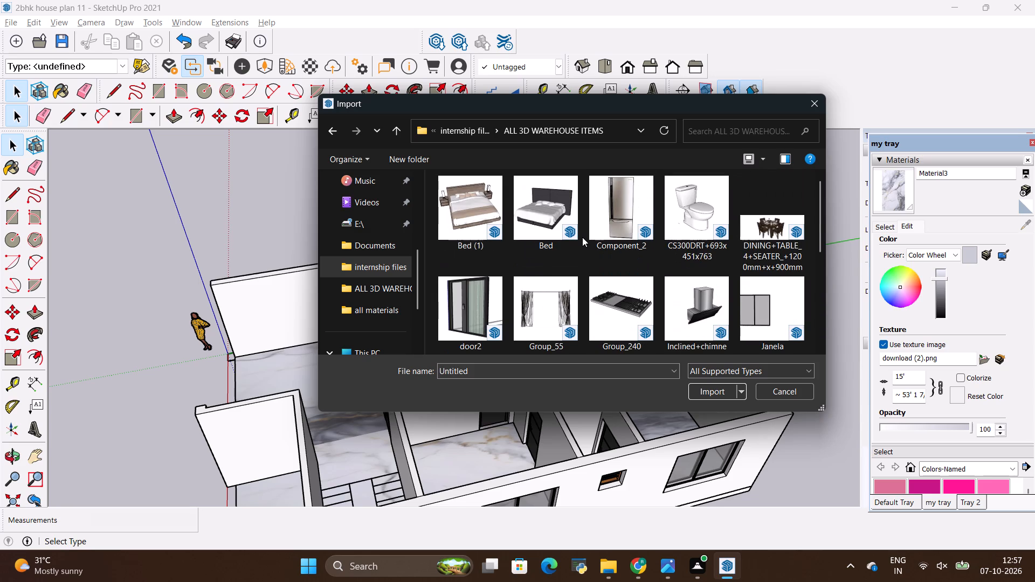
scroll(582, 237, "up", 2)
scroll(582, 237, "down", 4)
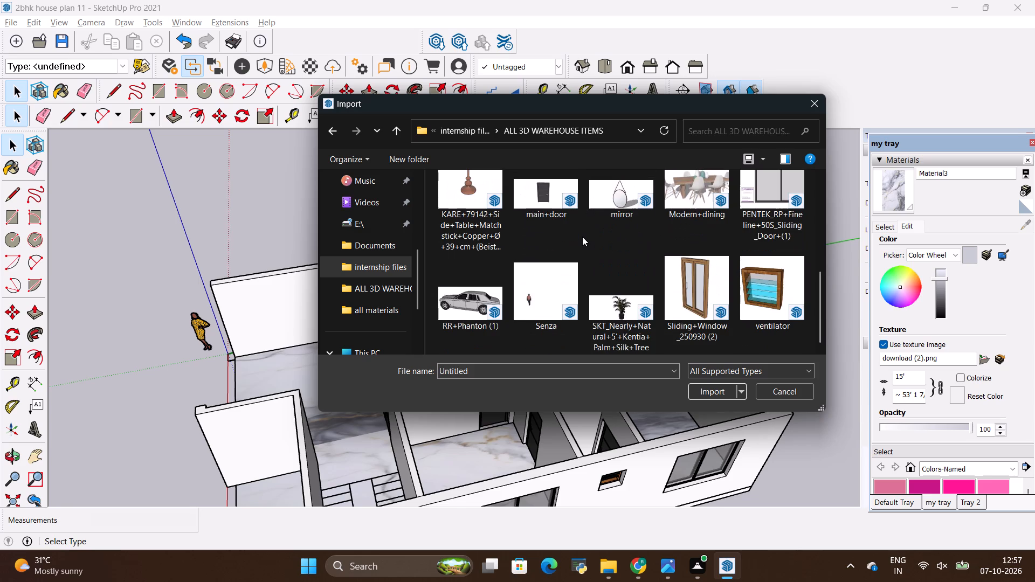
scroll(581, 239, "up", 4)
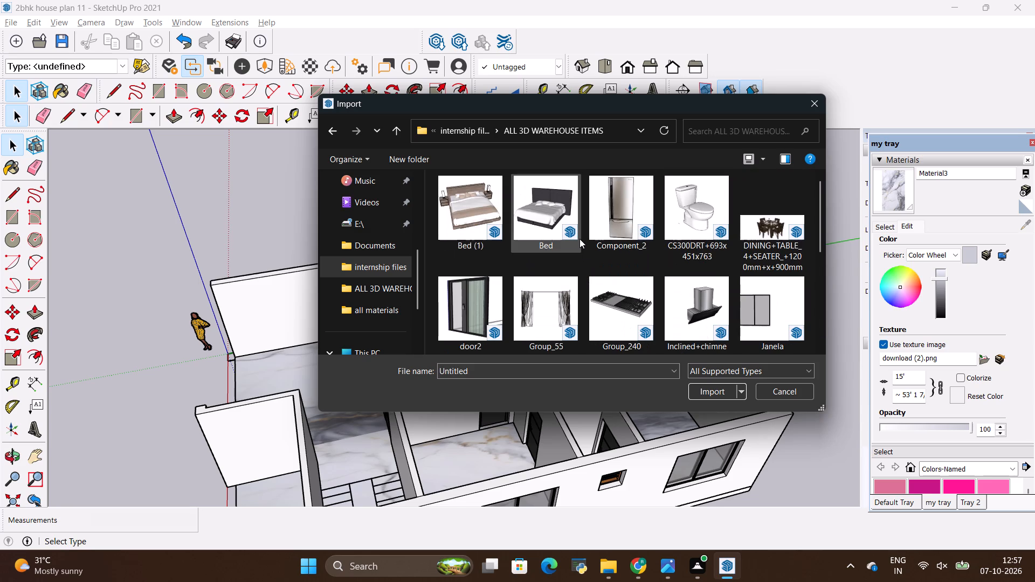
scroll(579, 239, "up", 3)
scroll(583, 250, "down", 2)
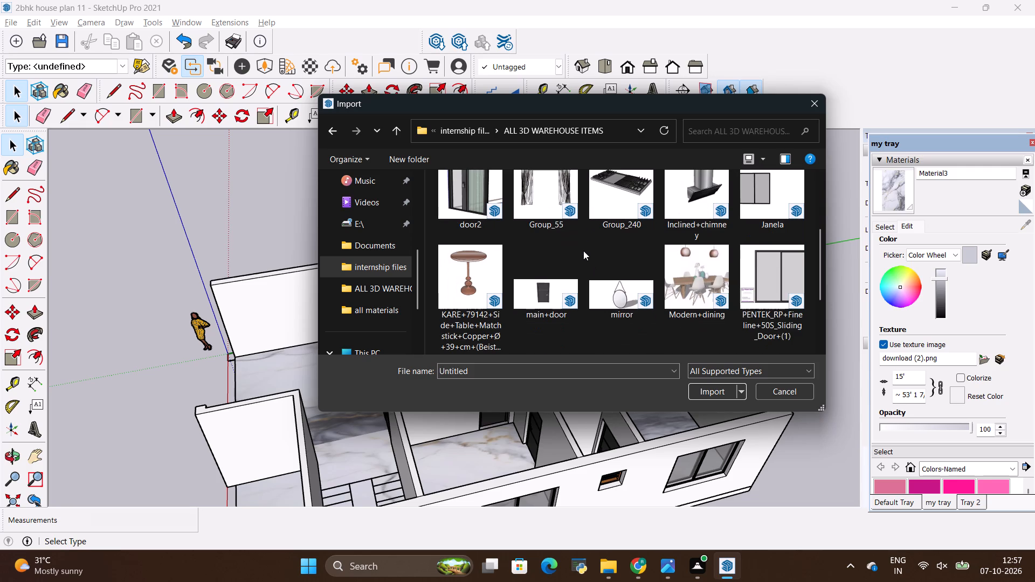
scroll(583, 251, "up", 4)
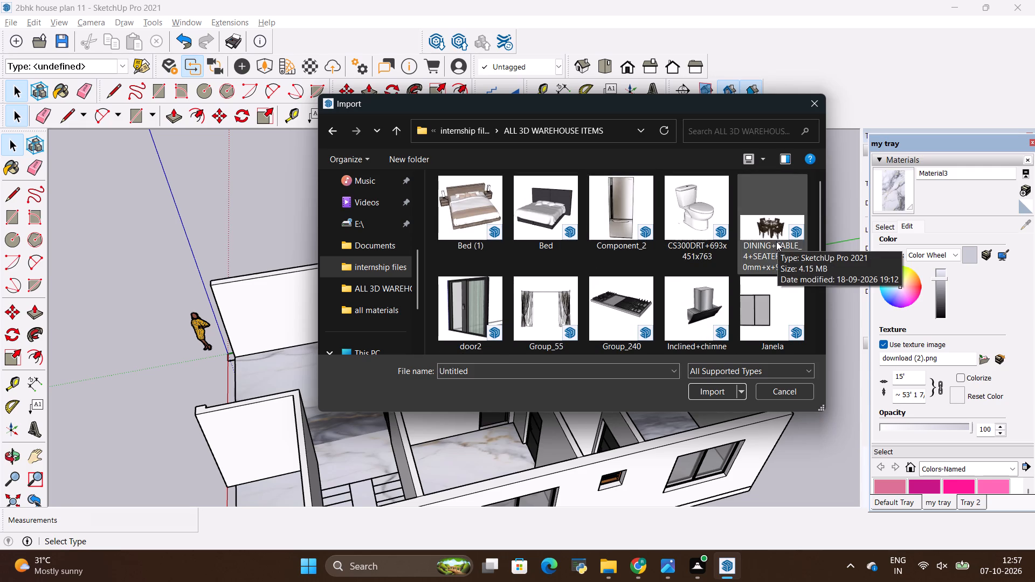
scroll(733, 226, "up", 3)
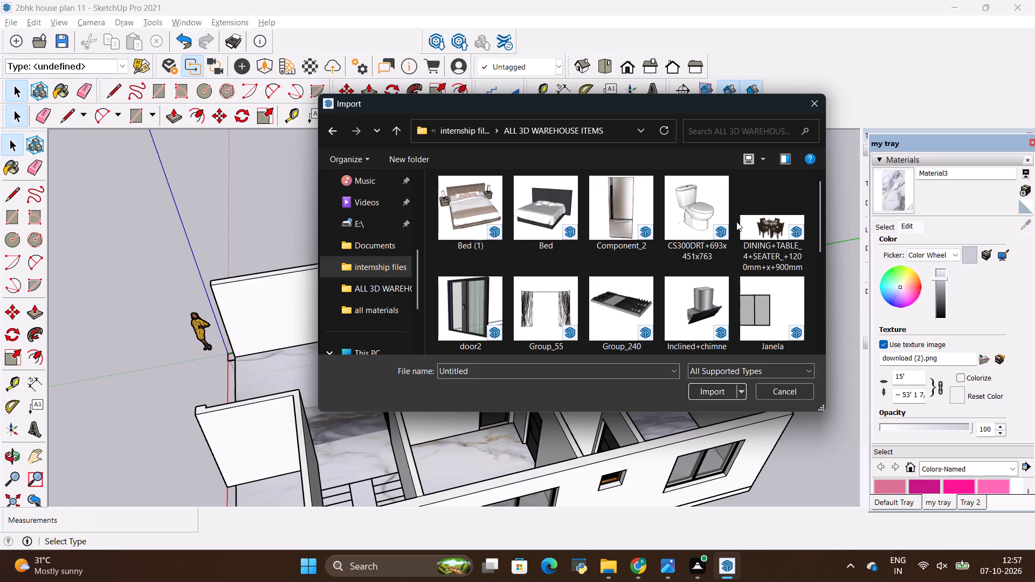
scroll(736, 221, "down", 2)
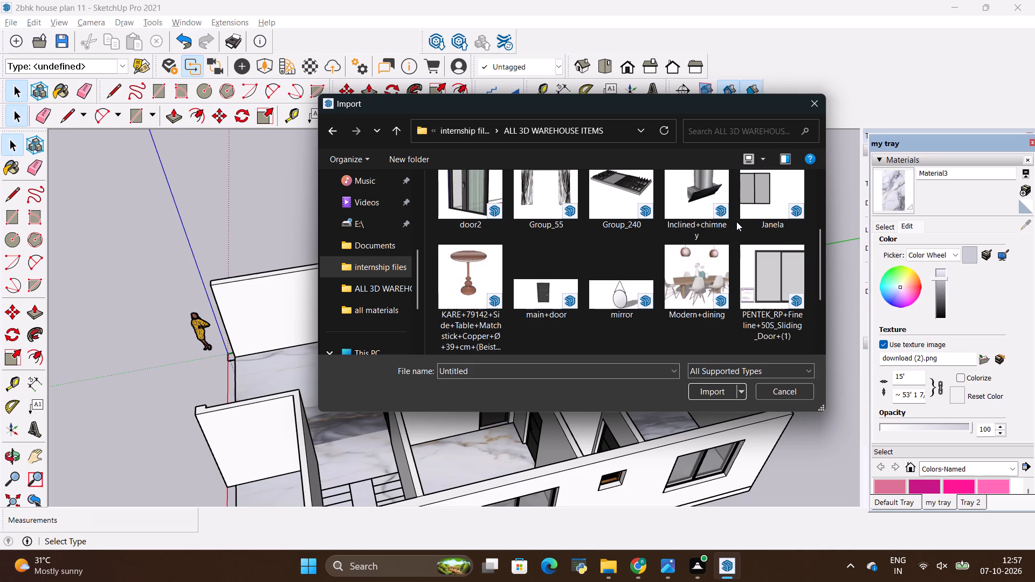
scroll(736, 232, "up", 3)
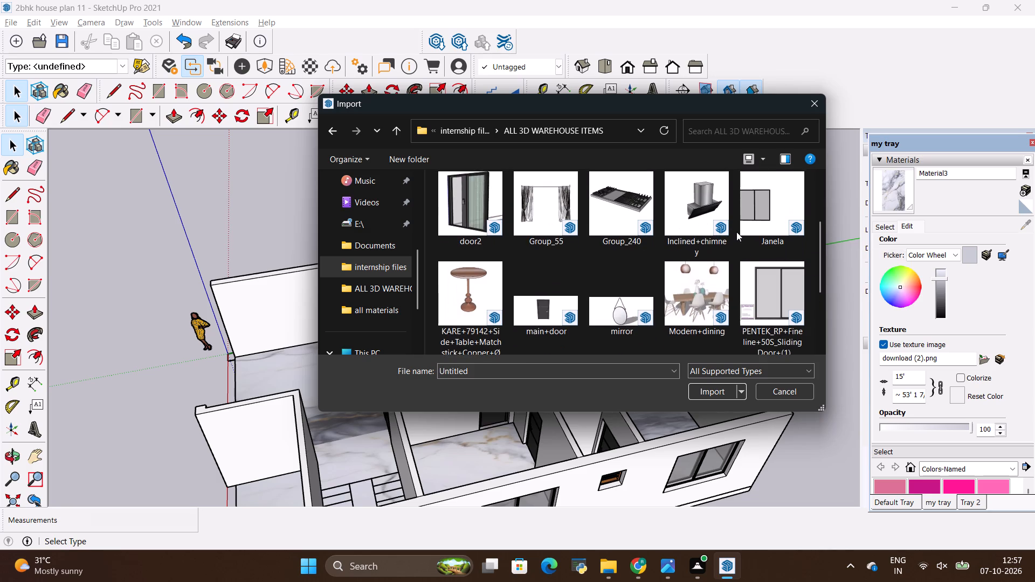
scroll(736, 232, "up", 4)
scroll(735, 202, "down", 5)
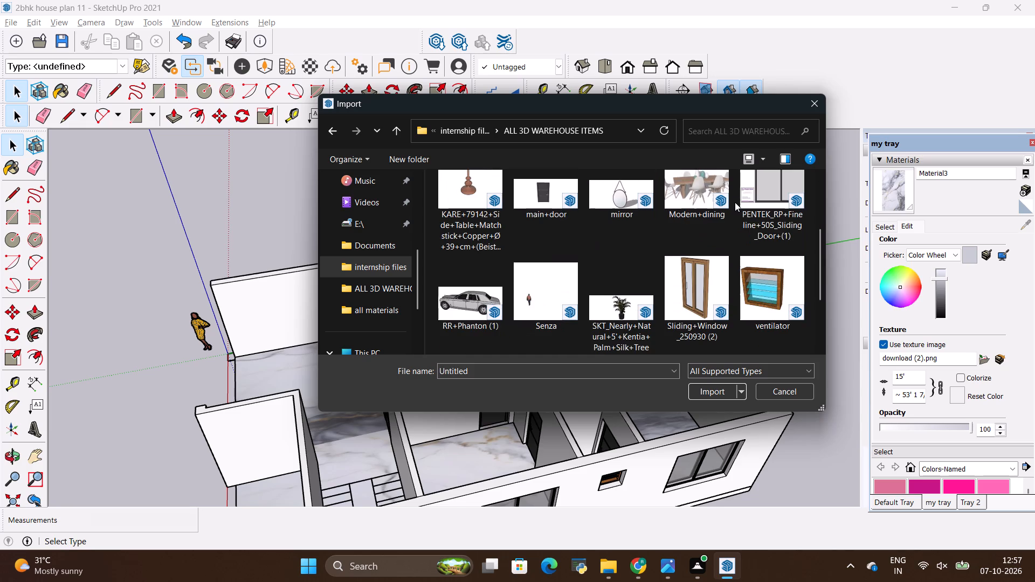
scroll(735, 202, "down", 1)
scroll(735, 202, "up", 6)
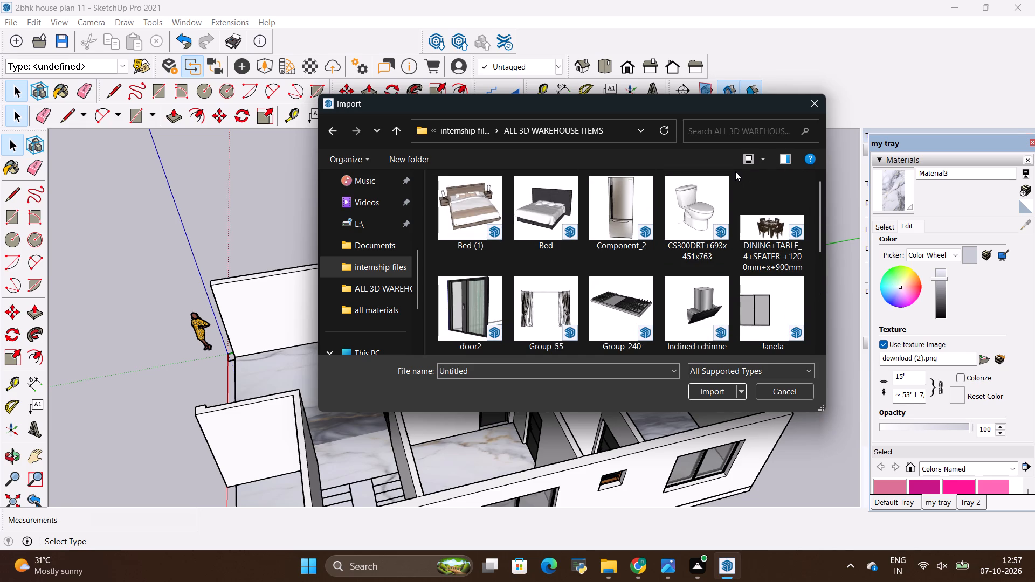
scroll(735, 177, "down", 3)
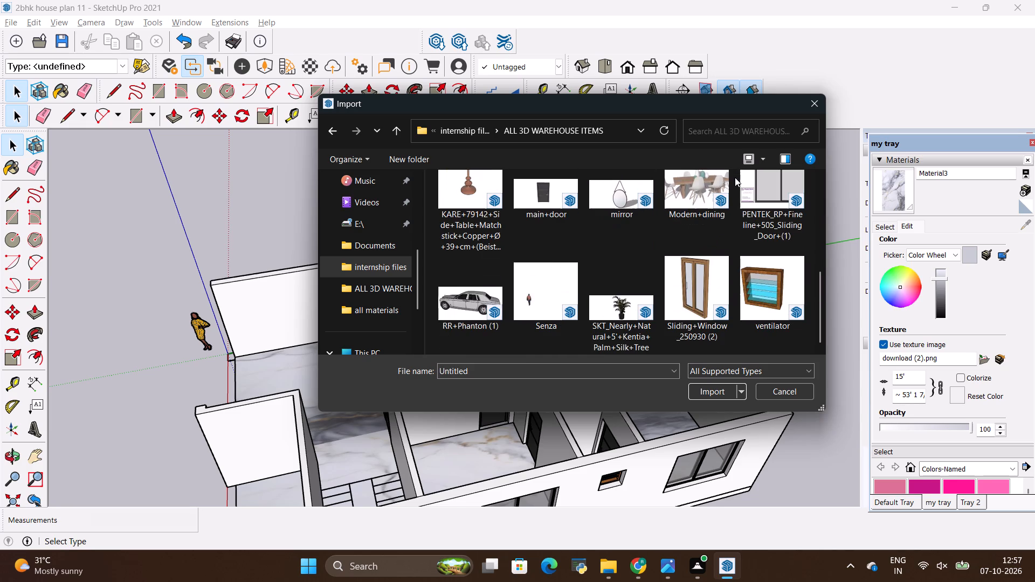
scroll(735, 202, "up", 6)
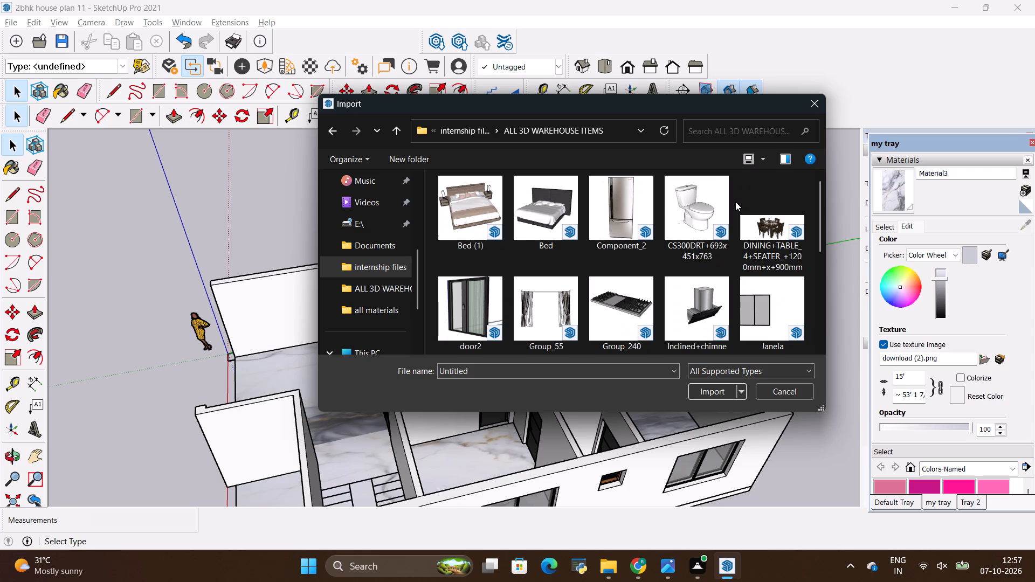
scroll(648, 279, "down", 4)
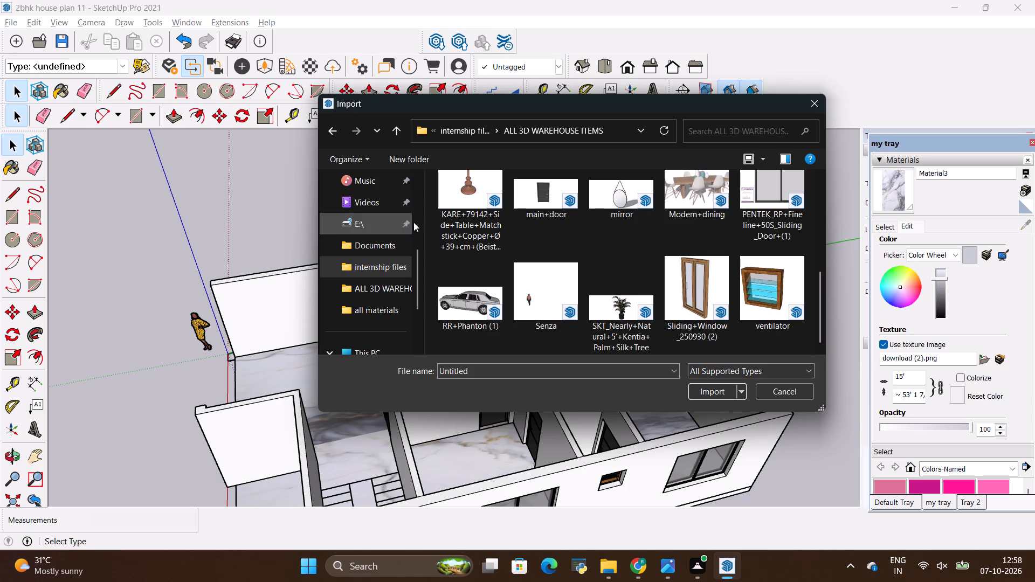
scroll(534, 234, "down", 3)
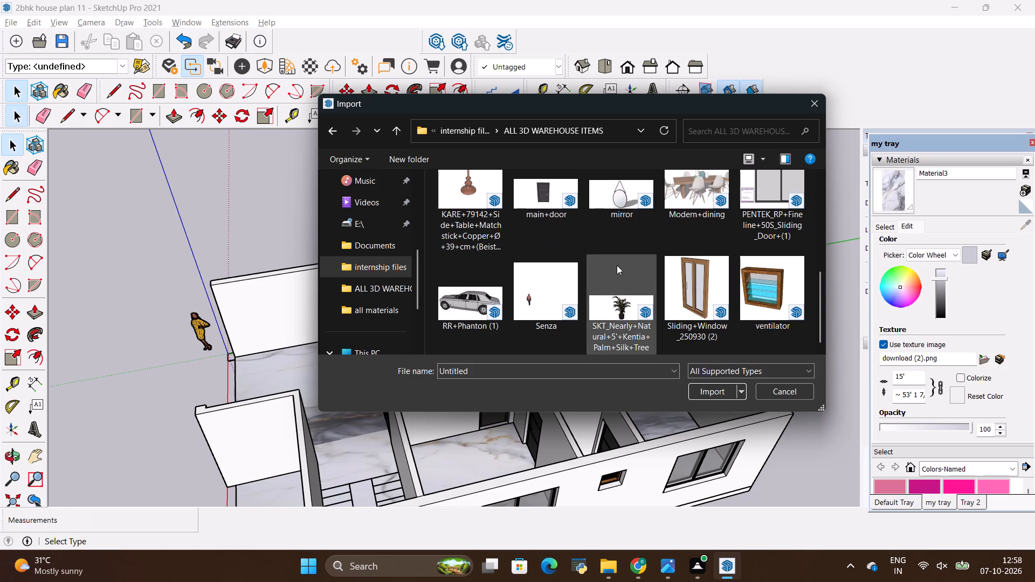
scroll(583, 246, "up", 5)
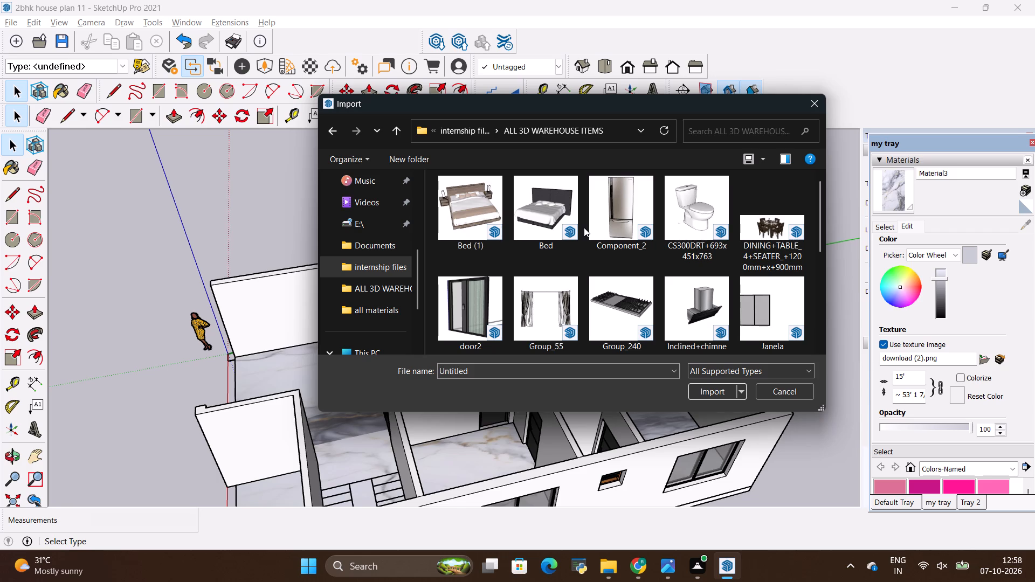
scroll(583, 214, "up", 3)
scroll(583, 214, "down", 5)
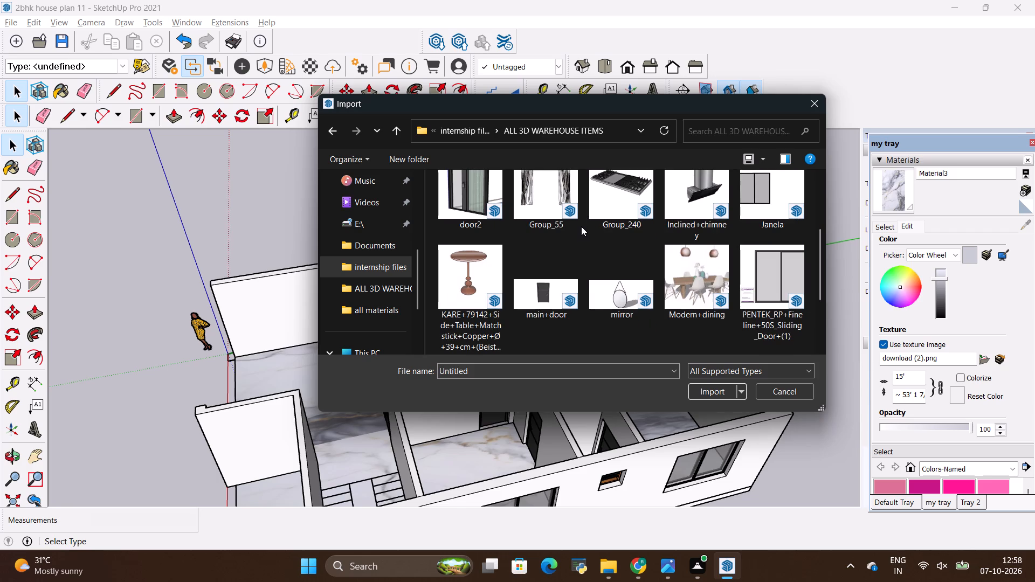
scroll(581, 213, "up", 12)
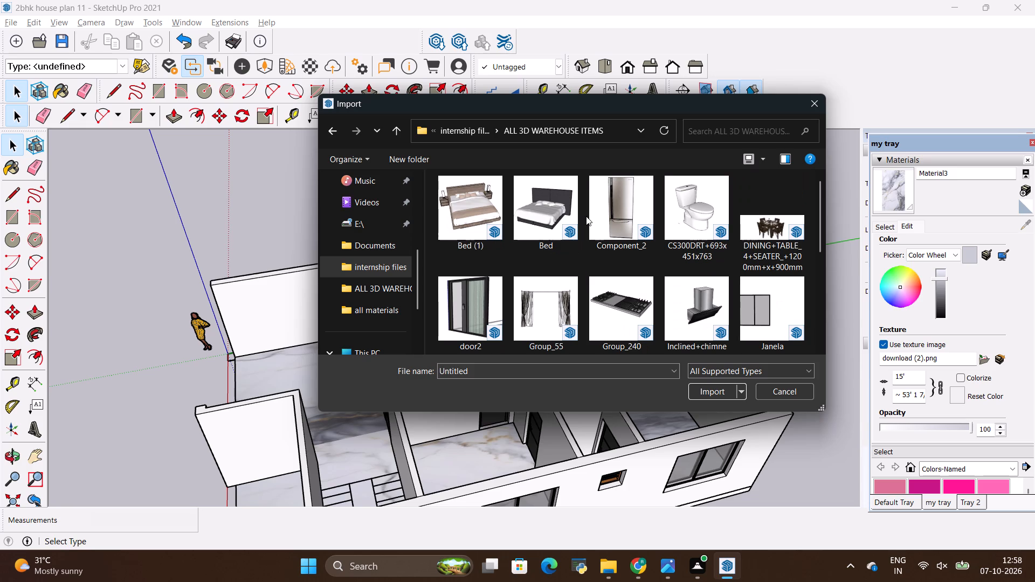
scroll(586, 216, "down", 8)
scroll(569, 226, "up", 2)
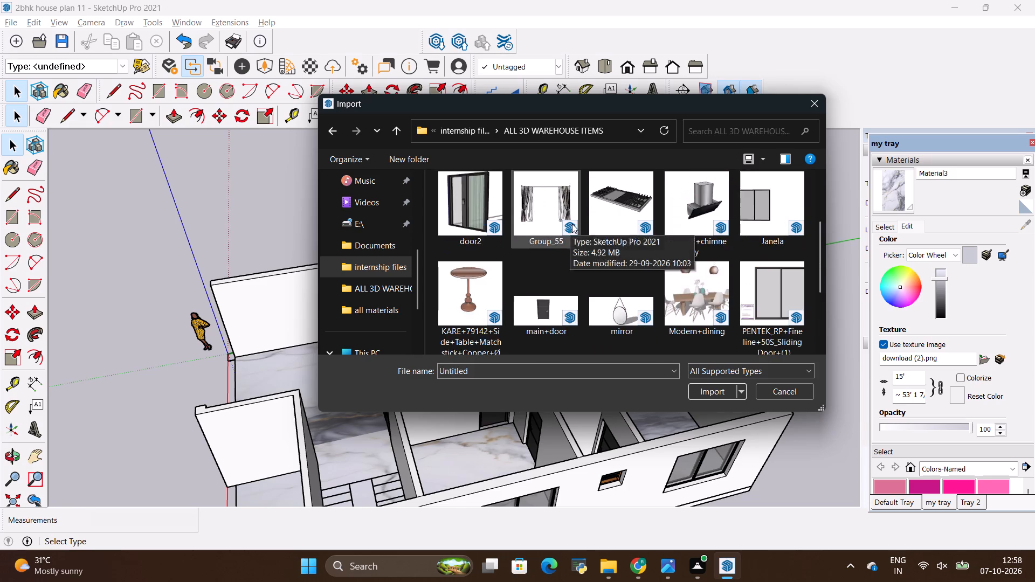
scroll(575, 221, "up", 6)
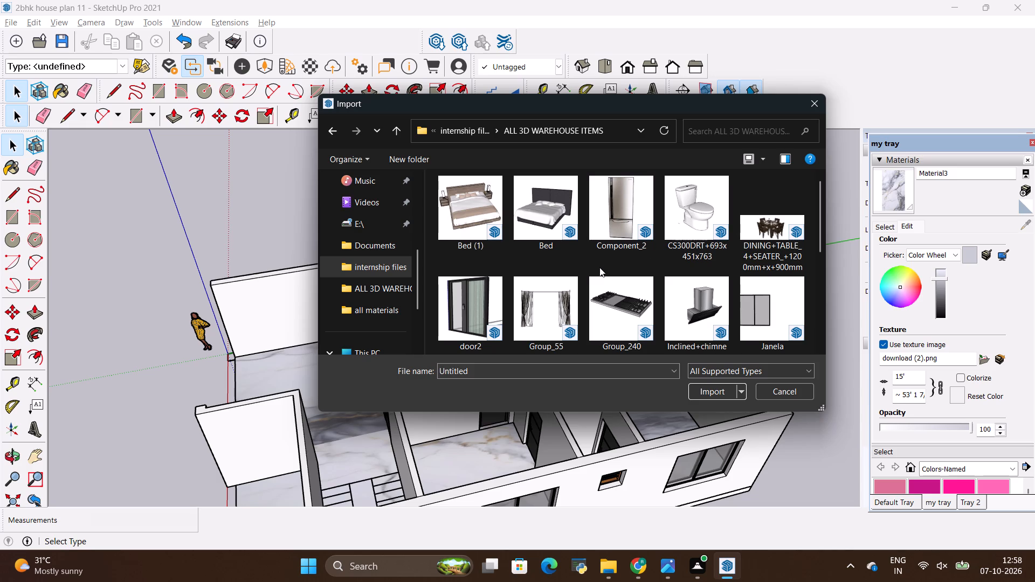
scroll(589, 246, "up", 4)
scroll(584, 238, "down", 3)
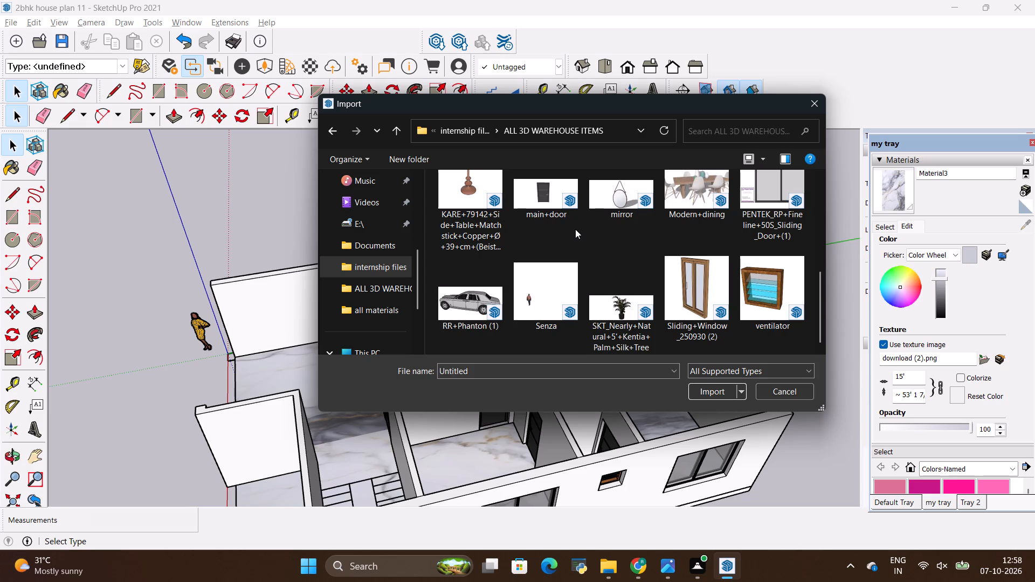
scroll(578, 262, "down", 3)
scroll(582, 248, "up", 8)
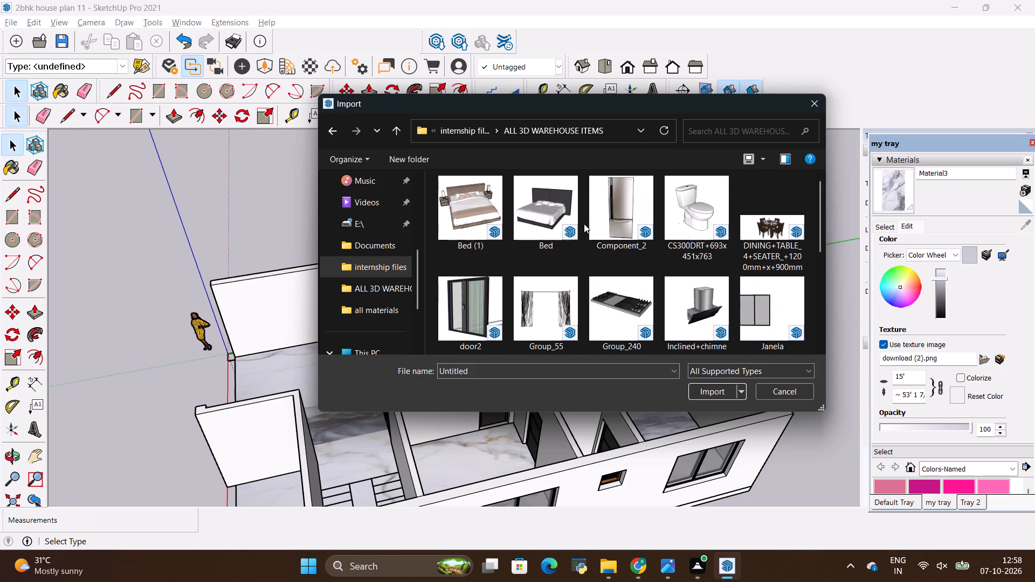
Compare the bed, toilet, dining, door, window, plant and ventilator models in the ALL 3D WAREHOUSE ITEMS folder to choose one for import.
scroll(584, 224, "down", 4)
scroll(584, 224, "up", 9)
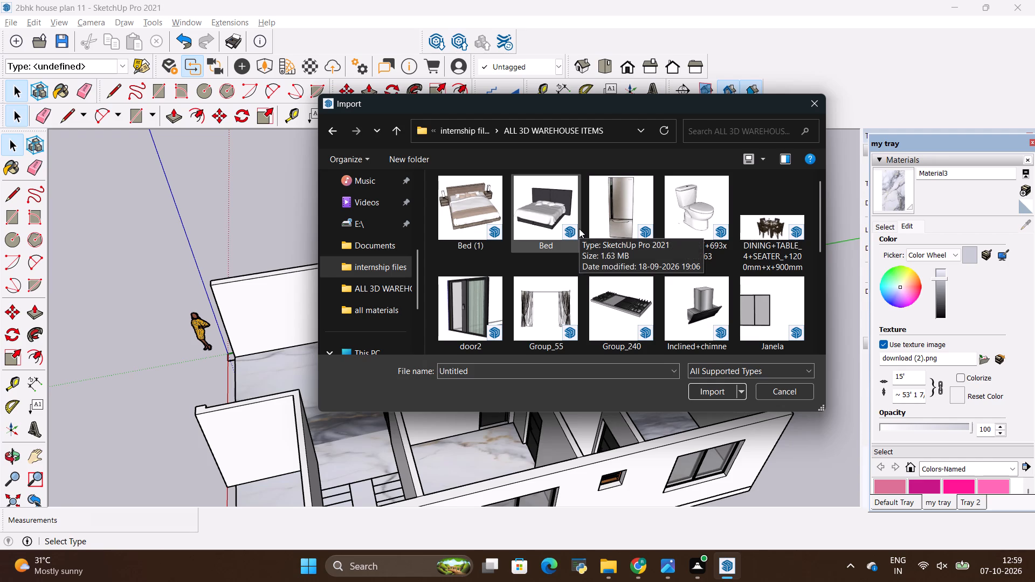
scroll(585, 225, "up", 3)
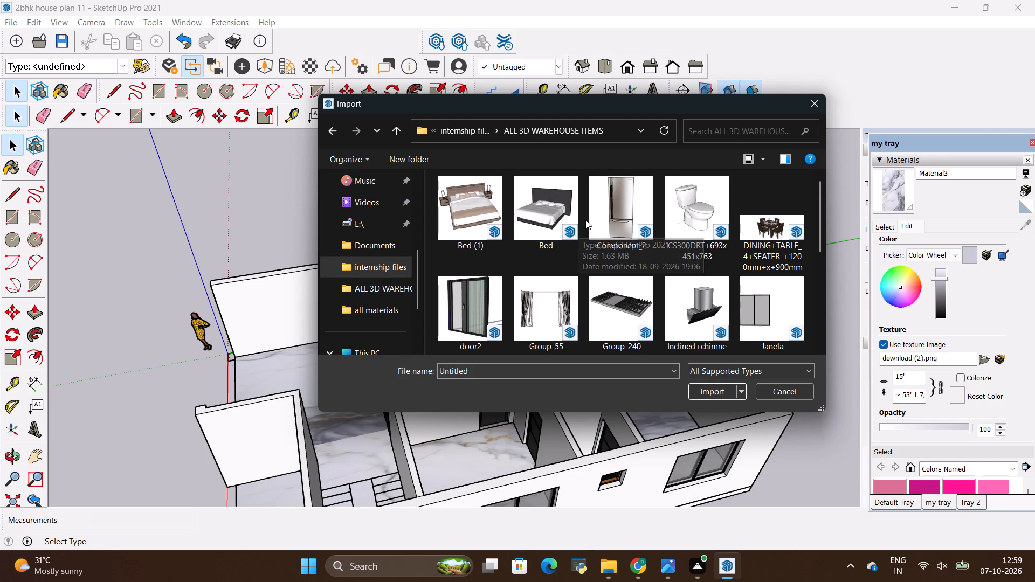
scroll(582, 209, "up", 3)
scroll(582, 207, "down", 10)
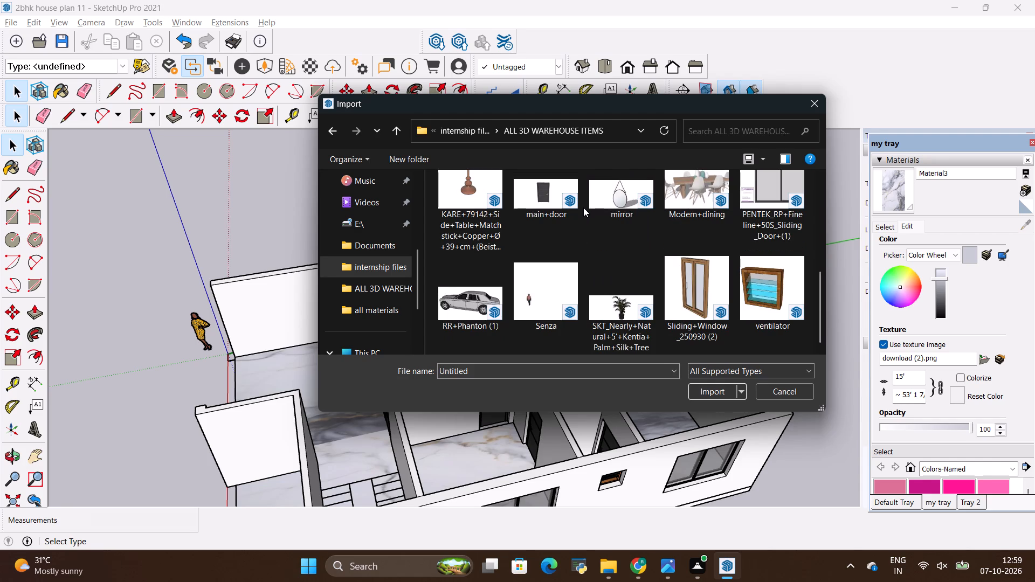
scroll(583, 211, "up", 8)
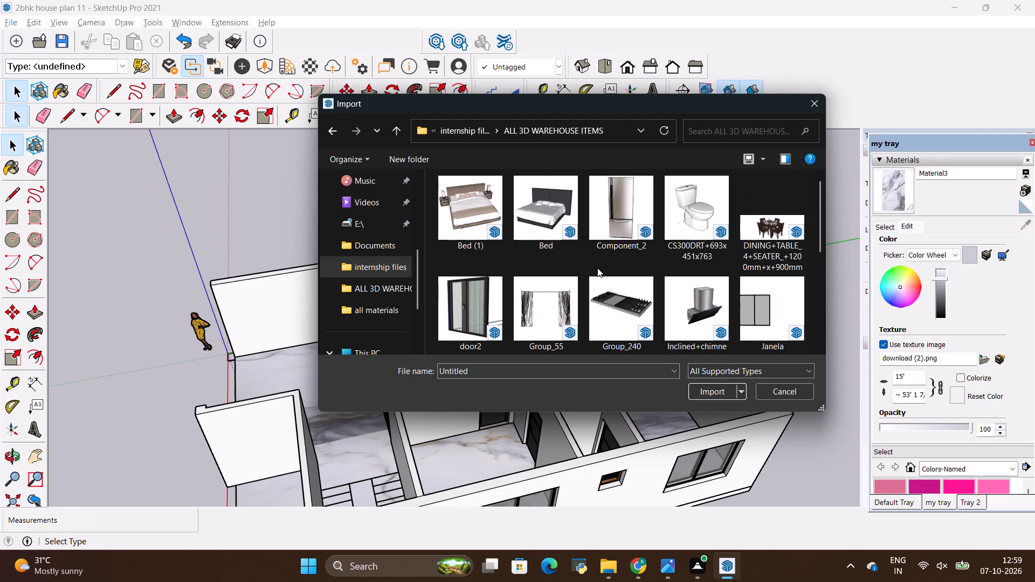
scroll(598, 268, "down", 3)
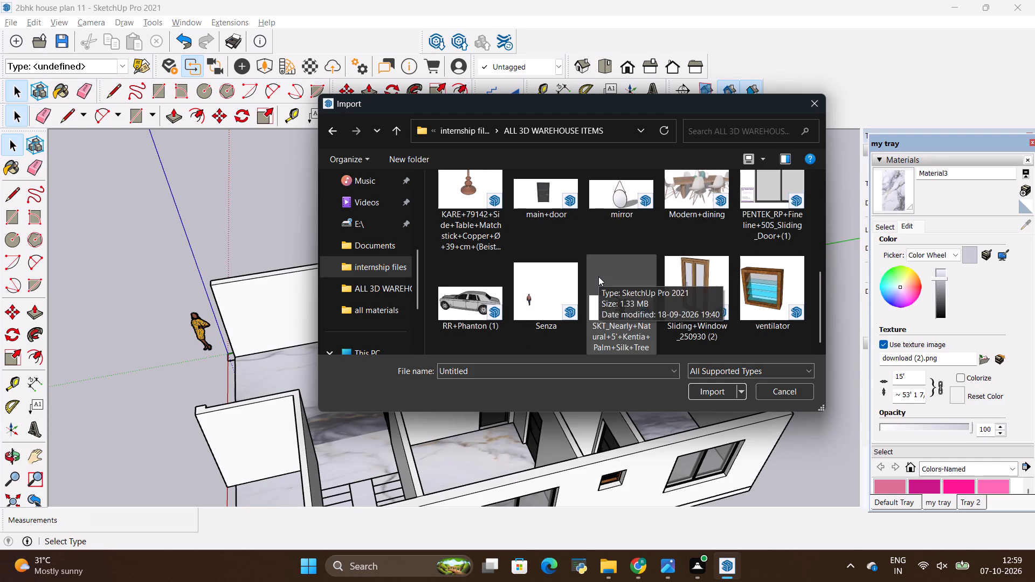
scroll(598, 277, "down", 4)
scroll(587, 267, "up", 6)
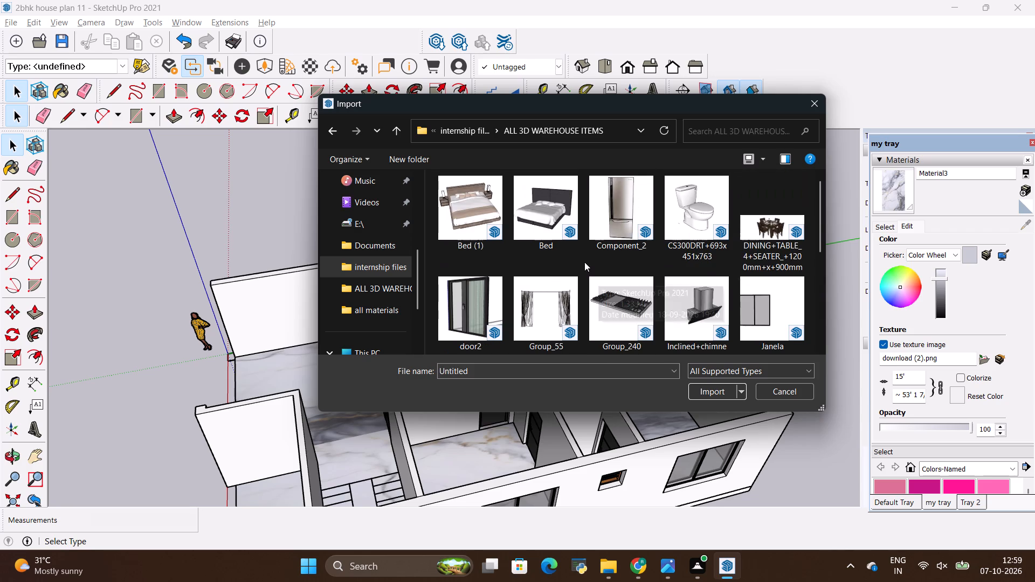
scroll(584, 262, "up", 5)
scroll(585, 275, "down", 3)
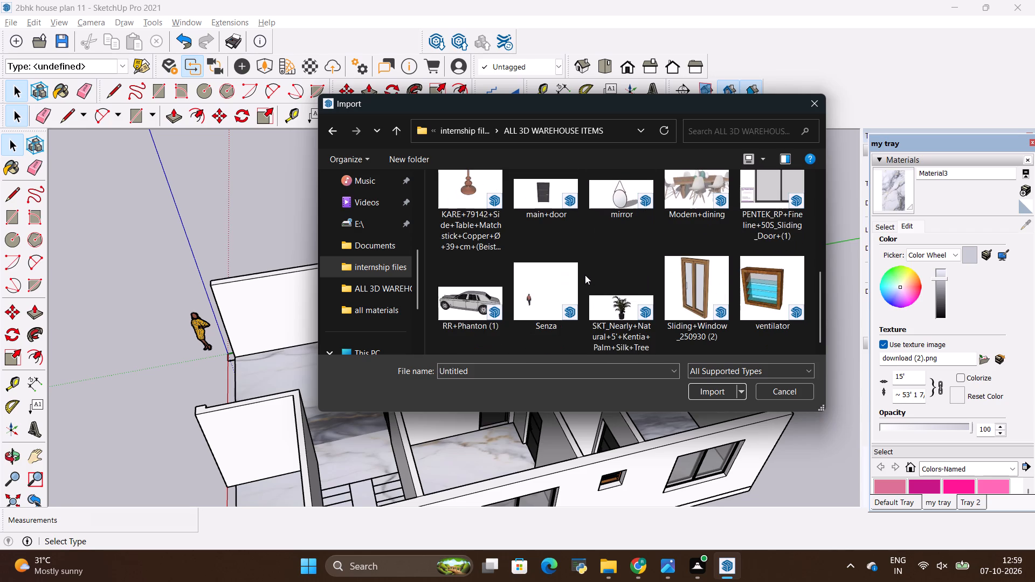
scroll(585, 275, "down", 4)
scroll(762, 282, "up", 3)
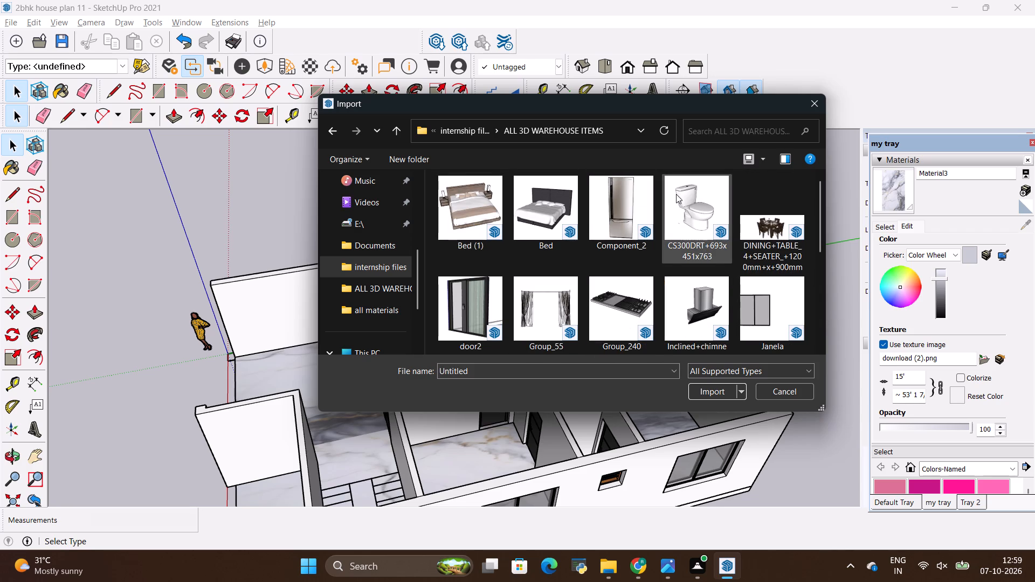
Import the toilet model CS300DRT+693x451x763 and place it on the inner bathroom's marble floor near the back wall.
left_click(677, 195)
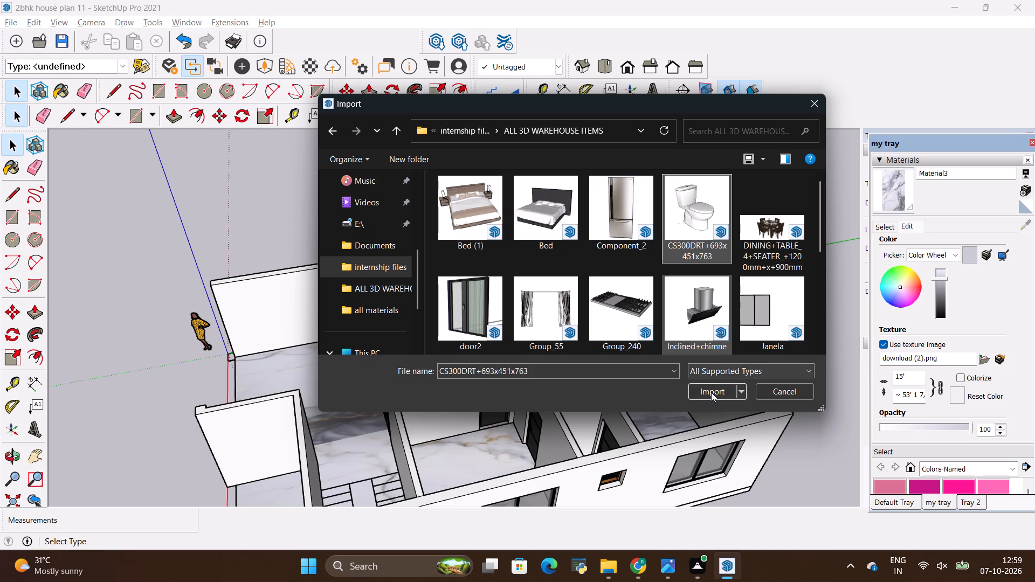
left_click(712, 394)
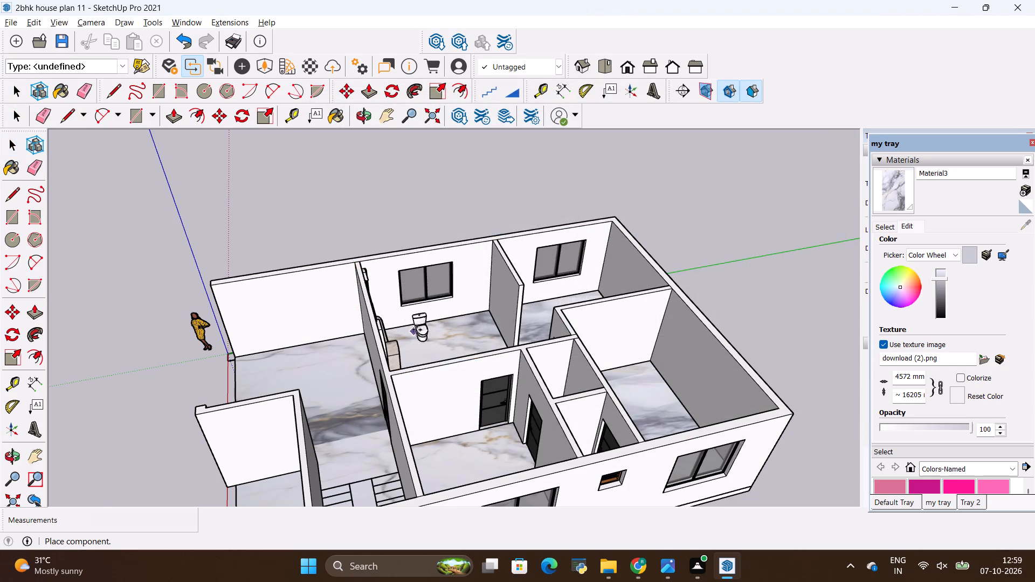
scroll(440, 327, "up", 2)
scroll(429, 316, "down", 10)
middle_click_drag(427, 381, 532, 503)
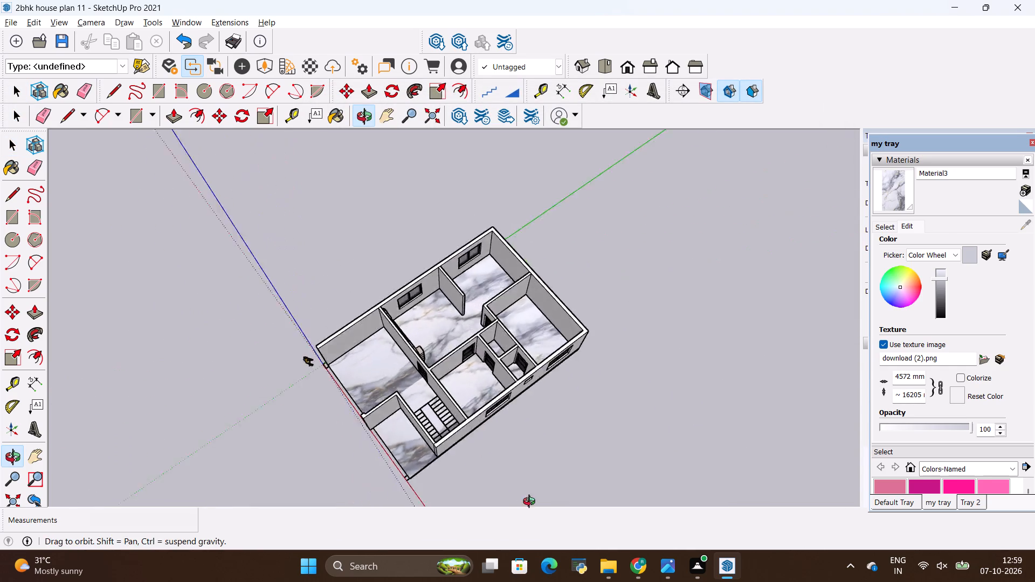
middle_click_drag(532, 503, 626, 534)
scroll(487, 339, "up", 10)
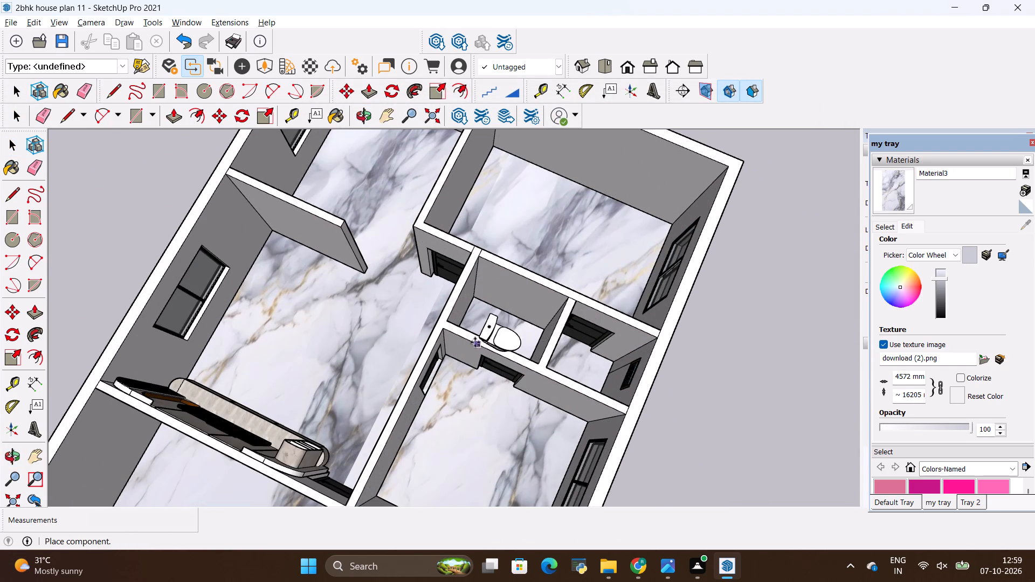
scroll(471, 337, "up", 5)
scroll(521, 331, "up", 1)
middle_click_drag(518, 330, 409, 329)
scroll(447, 315, "up", 6)
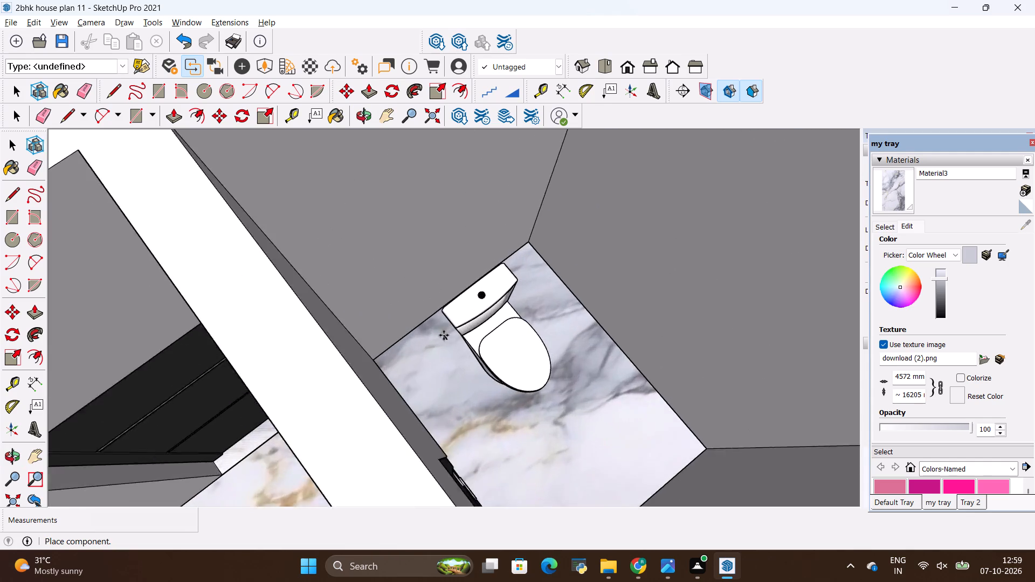
scroll(444, 335, "up", 9)
left_click(454, 312)
Move the toilet about 7 3/8" back against the inner bathroom's wall.
middle_click_drag(555, 334, 567, 318)
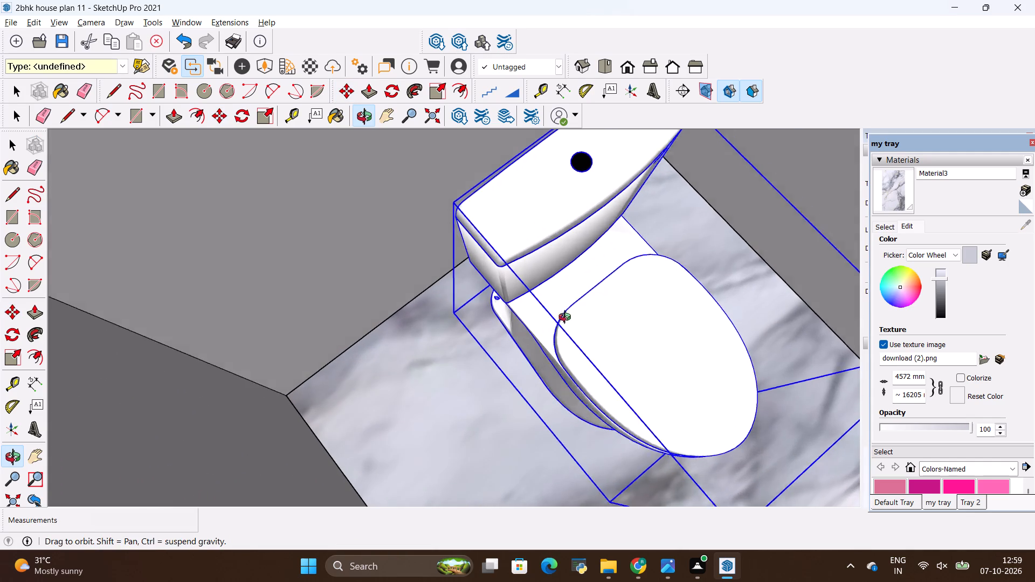
middle_click_drag(567, 318, 544, 304)
scroll(645, 171, "up", 5)
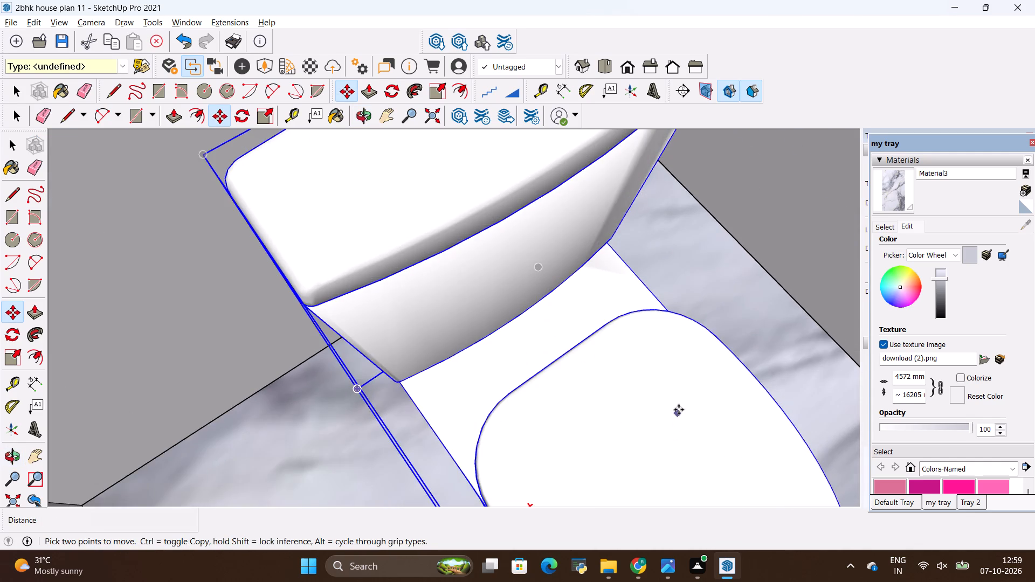
middle_click_drag(681, 405, 751, 261)
scroll(295, 429, "down", 1)
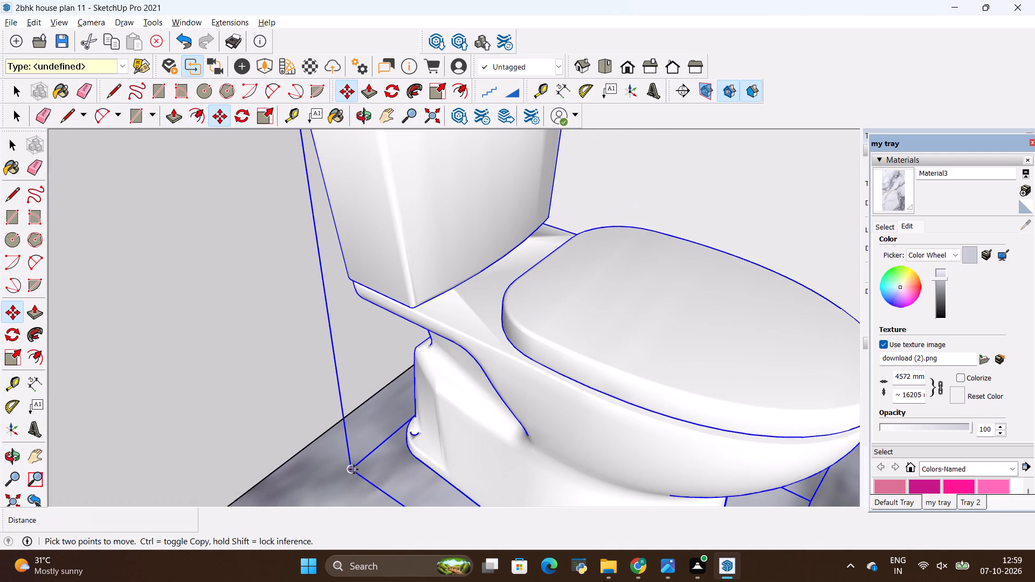
left_click(414, 458)
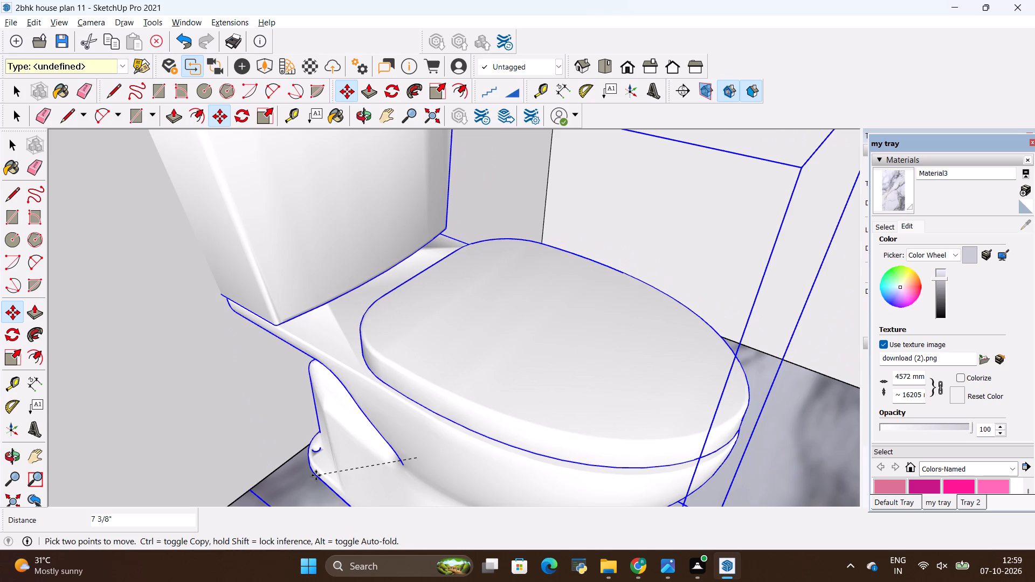
left_click(315, 475)
Copy the inner bathroom's toilet straight across the second bathroom to a spot outside the exterior wall with the ventilator.
scroll(420, 366, "down", 5)
middle_click_drag(509, 331, 419, 480)
scroll(417, 465, "down", 4)
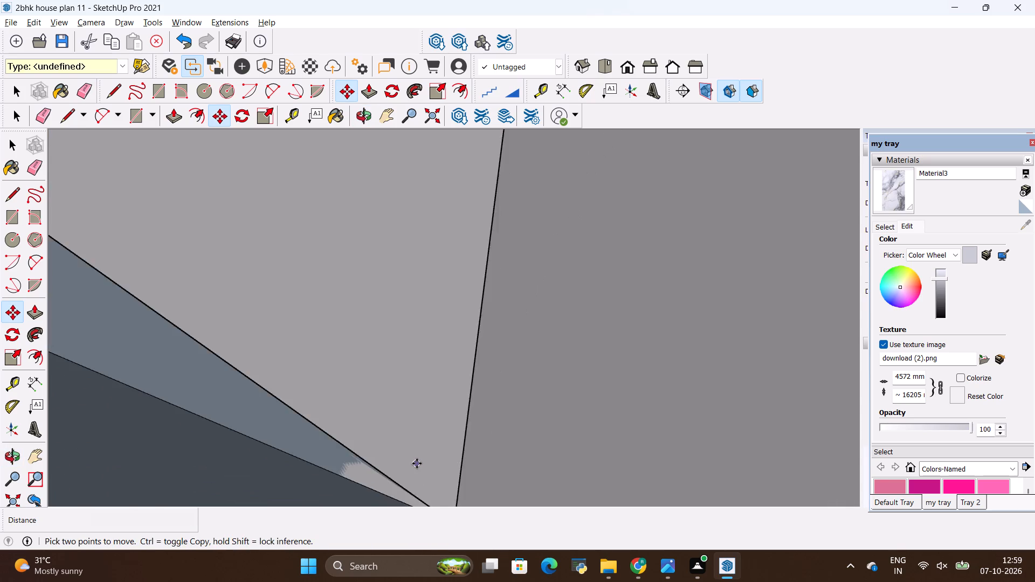
scroll(417, 463, "down", 20)
scroll(417, 463, "down", 2)
middle_click_drag(402, 275, 424, 324)
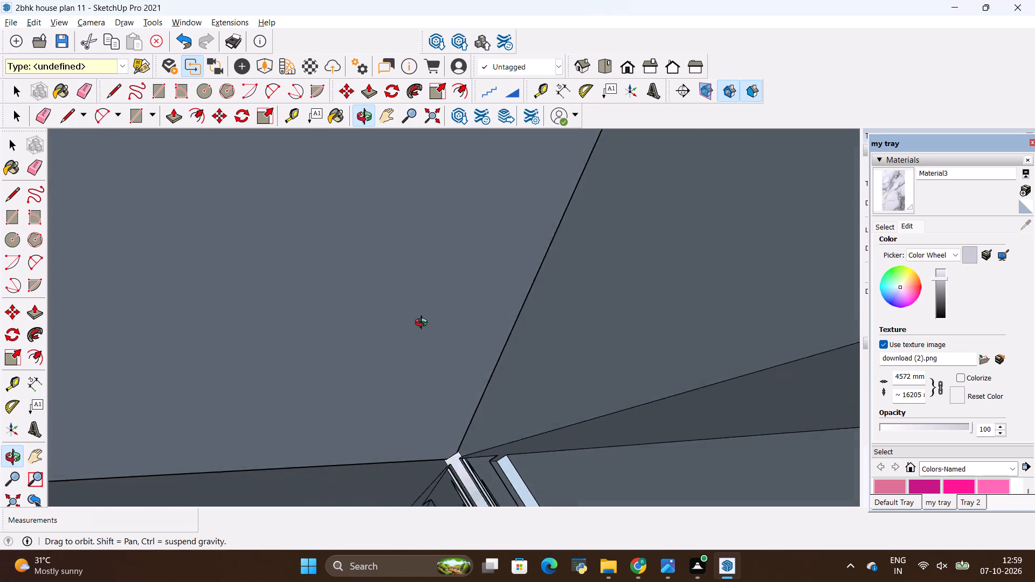
middle_click_drag(424, 324, 462, 421)
scroll(456, 401, "down", 20)
scroll(456, 401, "down", 6)
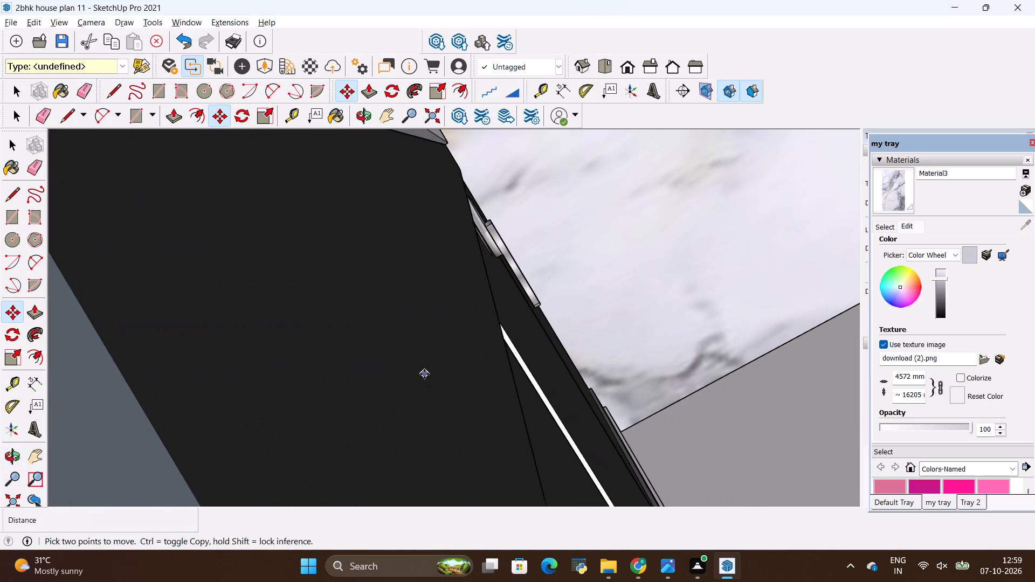
scroll(424, 374, "down", 20)
scroll(424, 374, "down", 8)
scroll(431, 331, "down", 5)
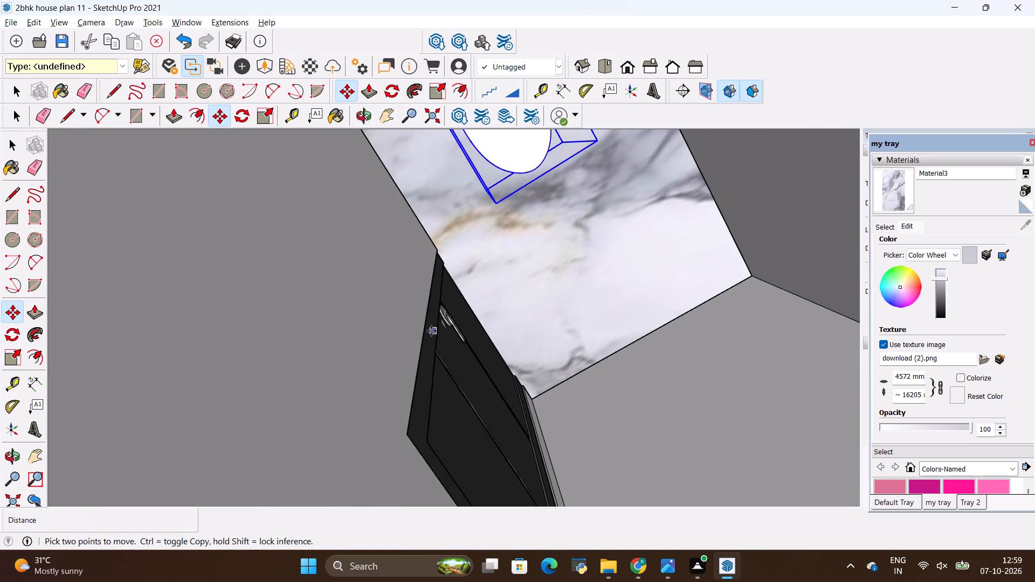
scroll(431, 331, "down", 6)
middle_click_drag(422, 357, 433, 260)
middle_click_drag(372, 355, 382, 358)
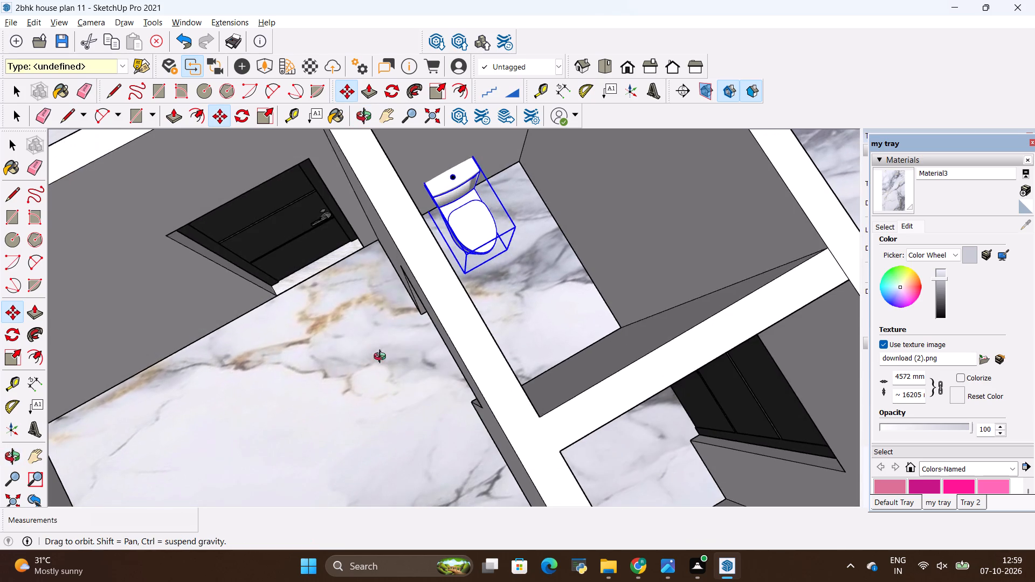
middle_click_drag(382, 358, 547, 278)
scroll(434, 335, "down", 5)
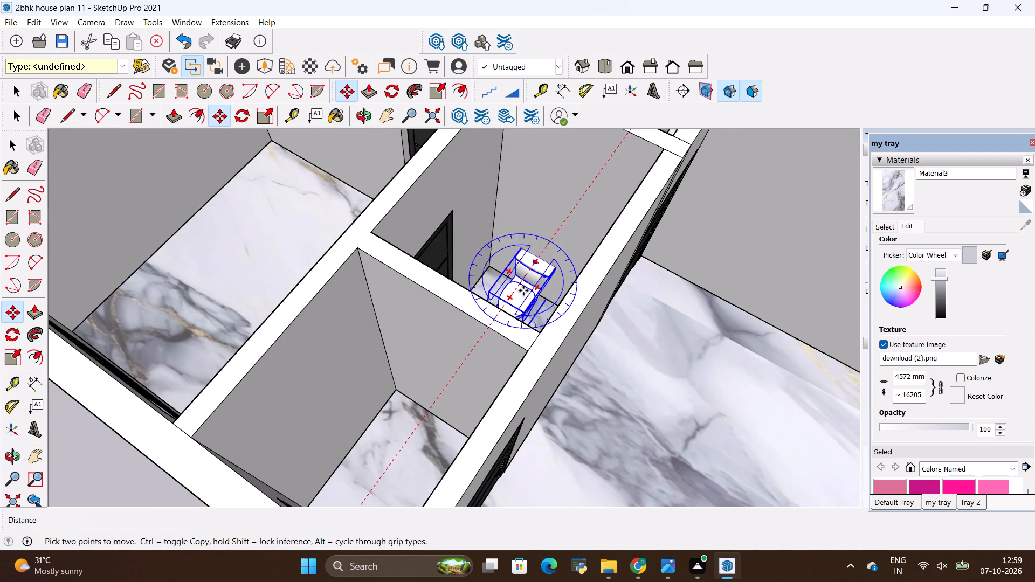
scroll(523, 290, "up", 2)
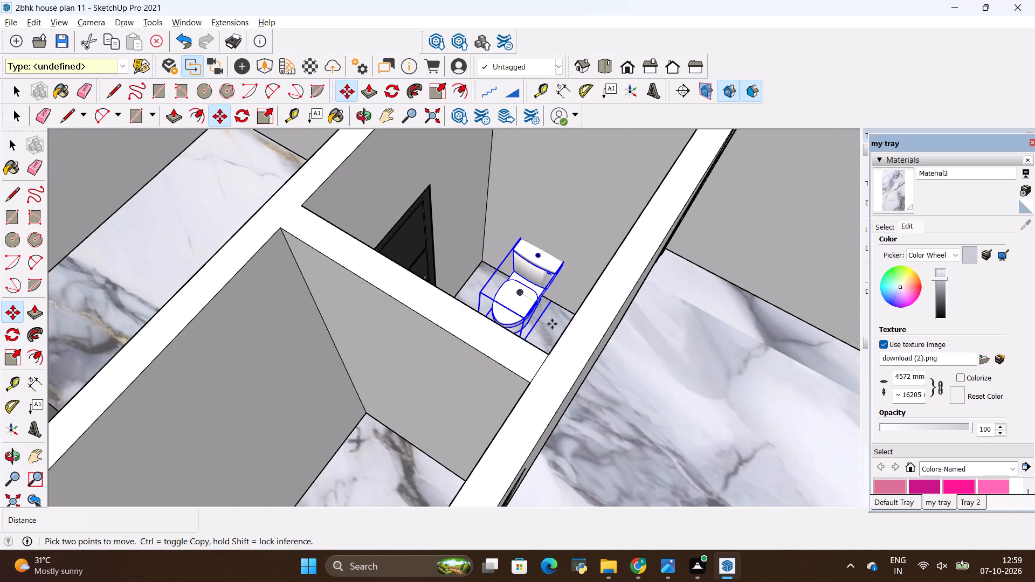
key("m")
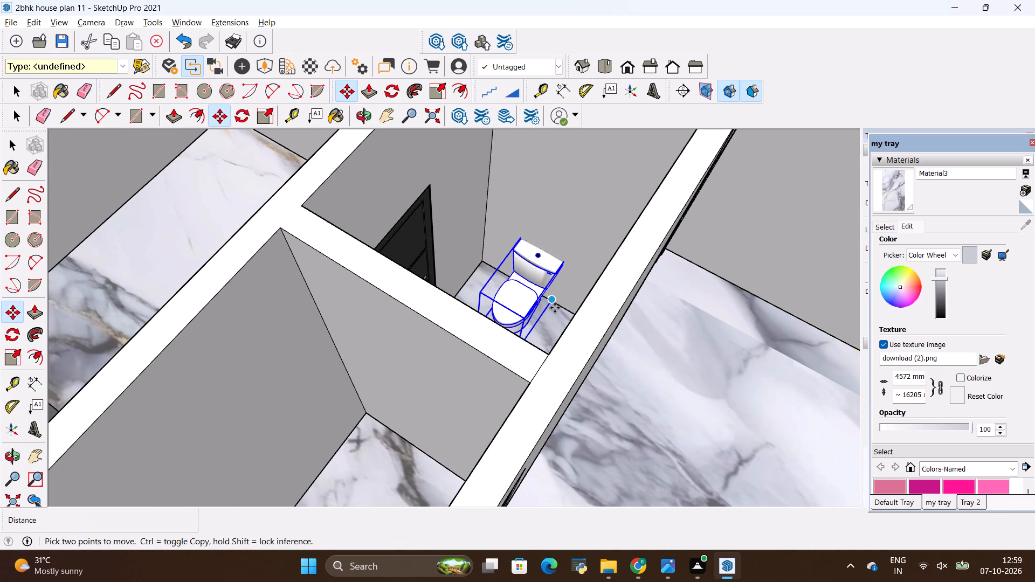
left_click(555, 307)
scroll(332, 323, "down", 1)
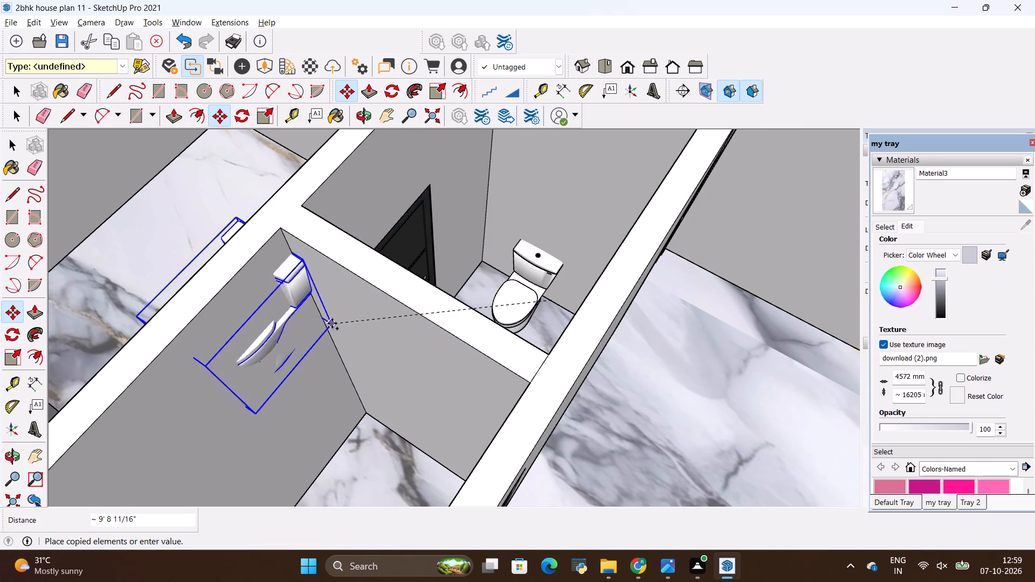
scroll(332, 323, "down", 9)
middle_click_drag(419, 311, 485, 306)
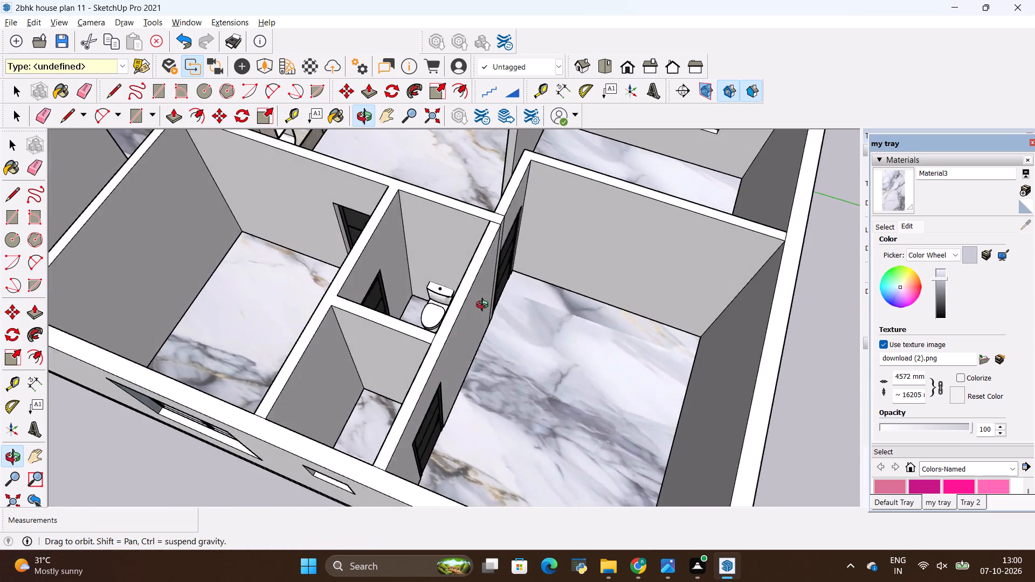
middle_click_drag(485, 306, 279, 384)
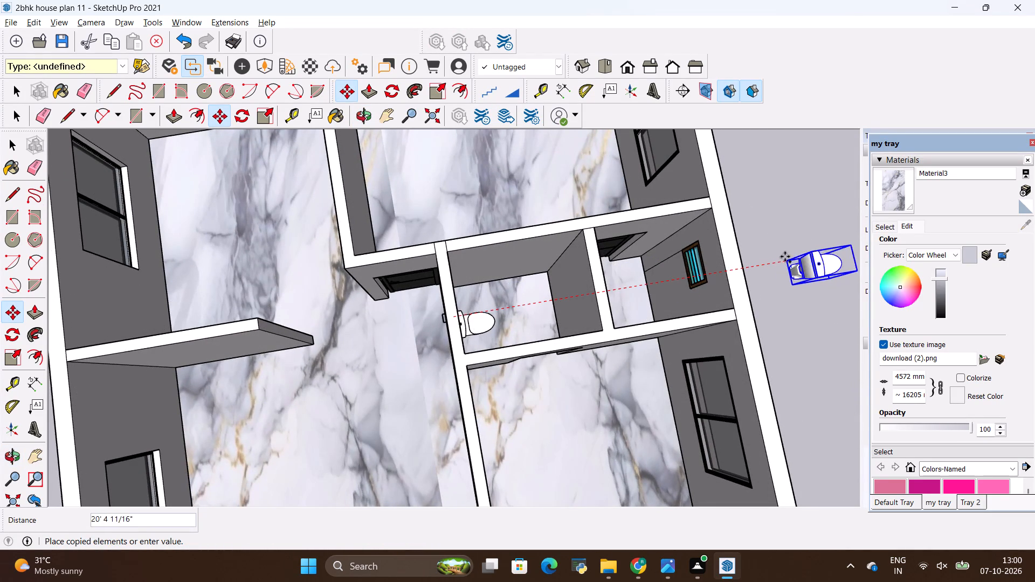
left_click(758, 259)
Rotate the copied toilet outside the exterior wall by 180 degrees on the ground plane.
scroll(558, 308, "down", 3)
middle_click_drag(727, 379, 695, 287)
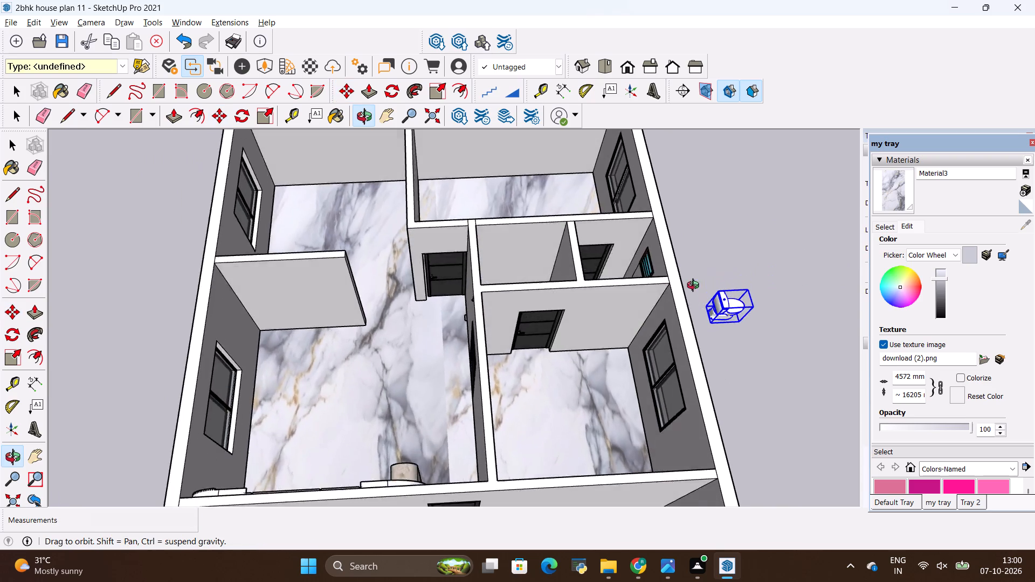
middle_click_drag(695, 287, 690, 246)
left_click(396, 89)
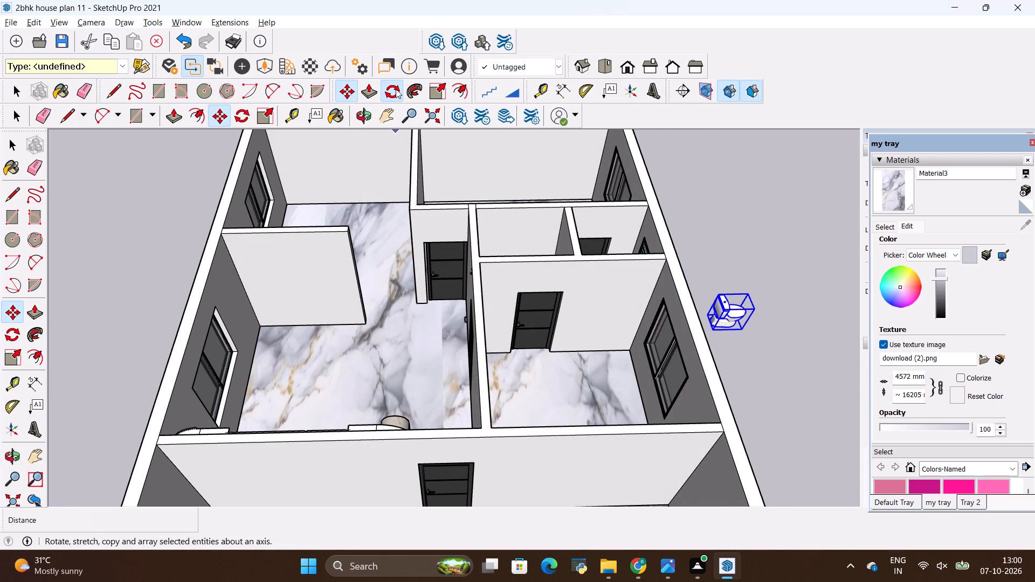
left_click(724, 344)
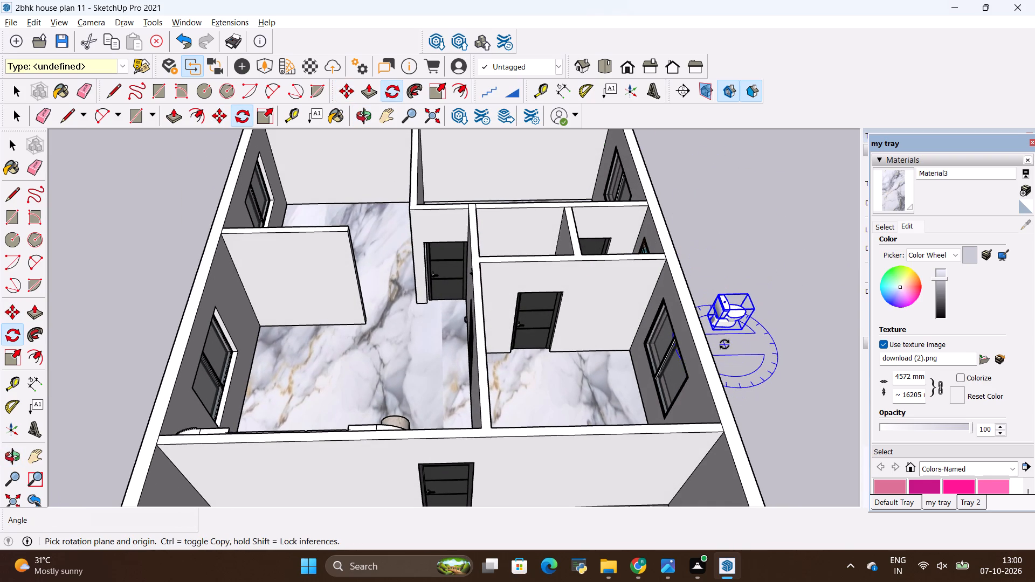
left_click(758, 339)
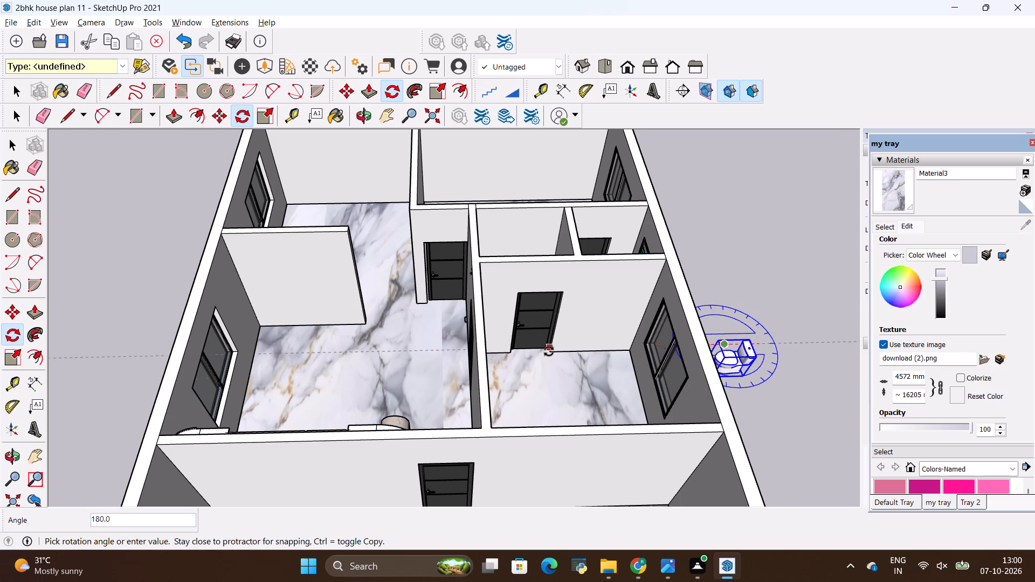
left_click(431, 348)
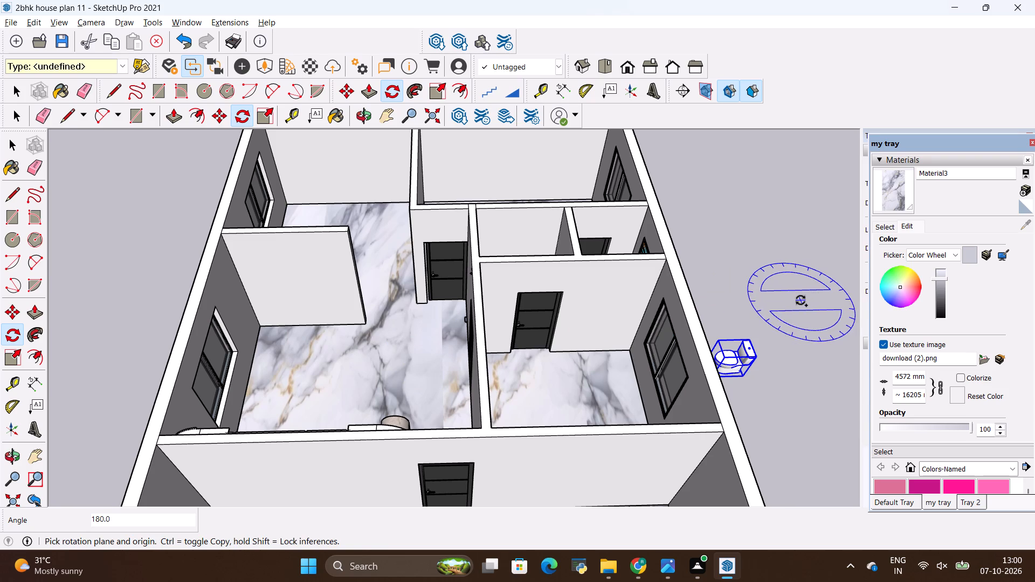
Move the rotated toilet into the second bathroom, onto the marble floor with its tank against the exterior wall below the ventilator.
key("space")
left_click(800, 300)
left_click(737, 366)
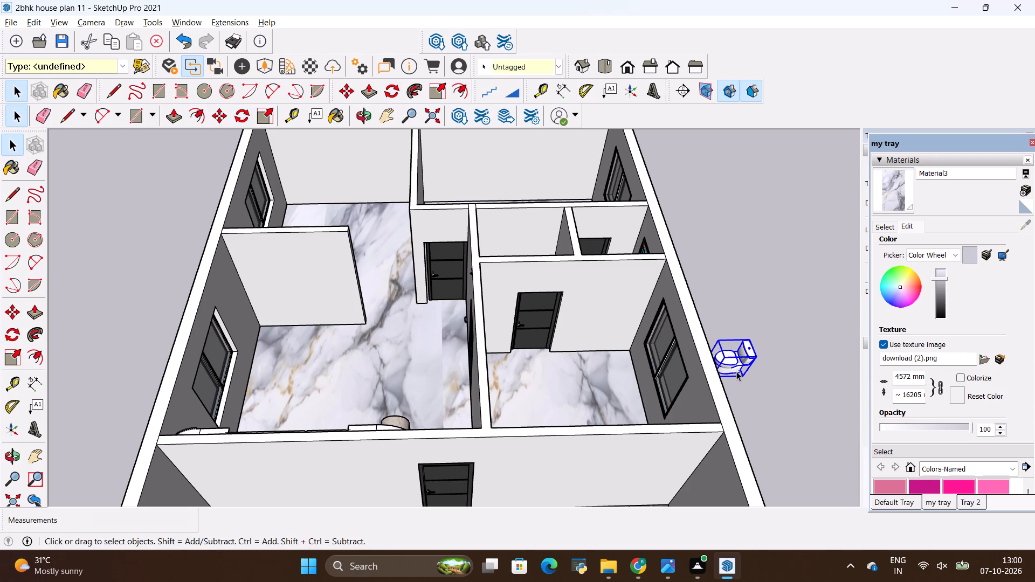
key("m")
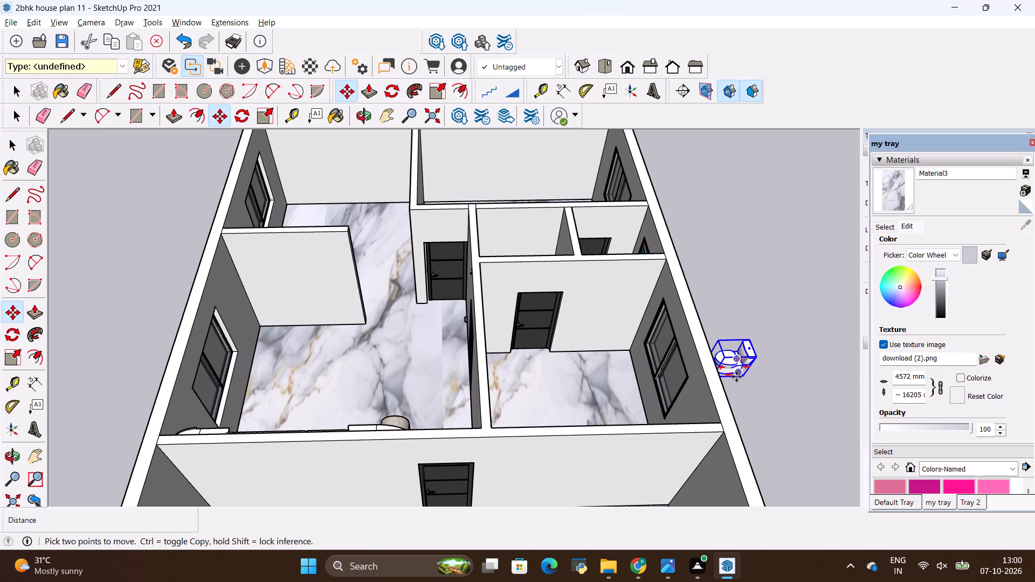
left_click(741, 383)
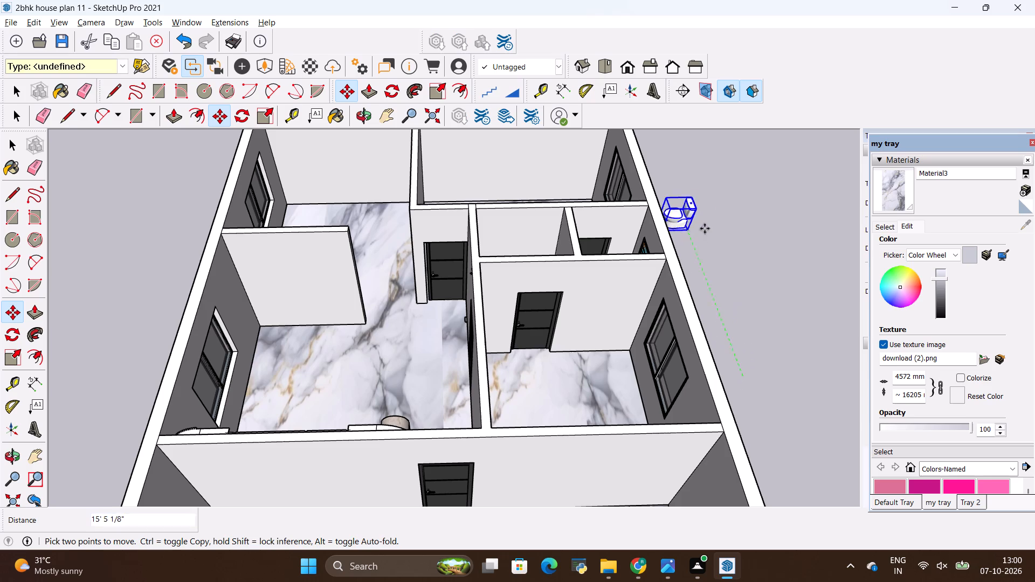
middle_click_drag(722, 231, 622, 327)
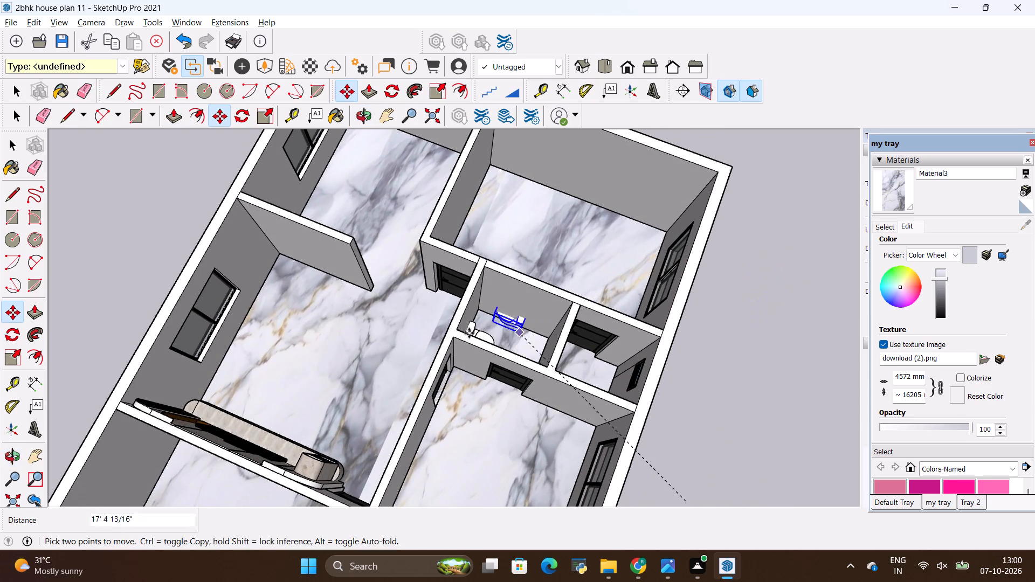
middle_click_drag(384, 358, 560, 277)
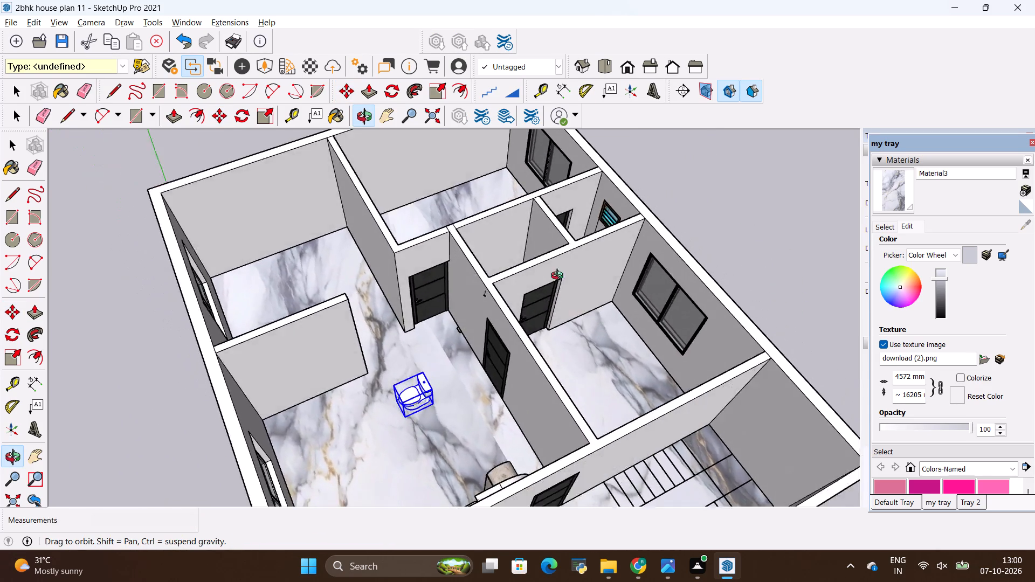
middle_click_drag(560, 277, 389, 365)
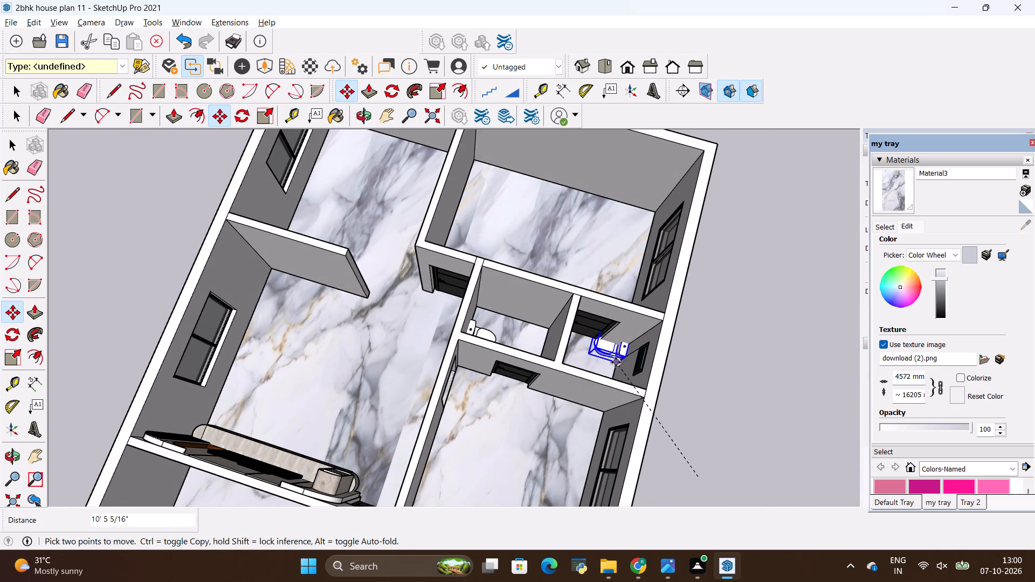
scroll(615, 364, "up", 9)
scroll(564, 384, "up", 7)
scroll(618, 385, "up", 1)
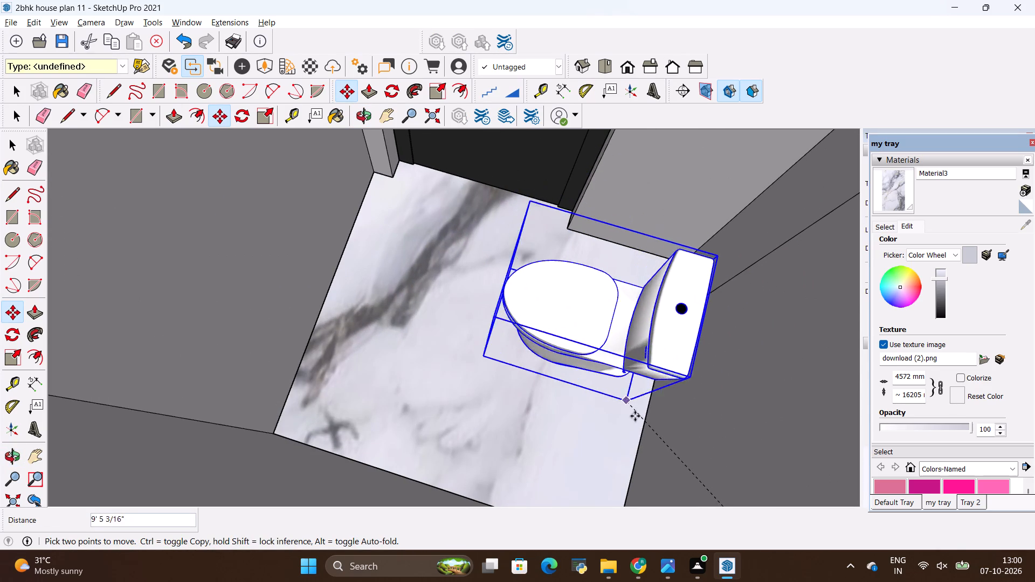
left_click(640, 439)
Examine the toilet's placement in the second bathroom relative to the door, ventilator and inner bathroom, and clear the selection.
scroll(556, 415, "down", 4)
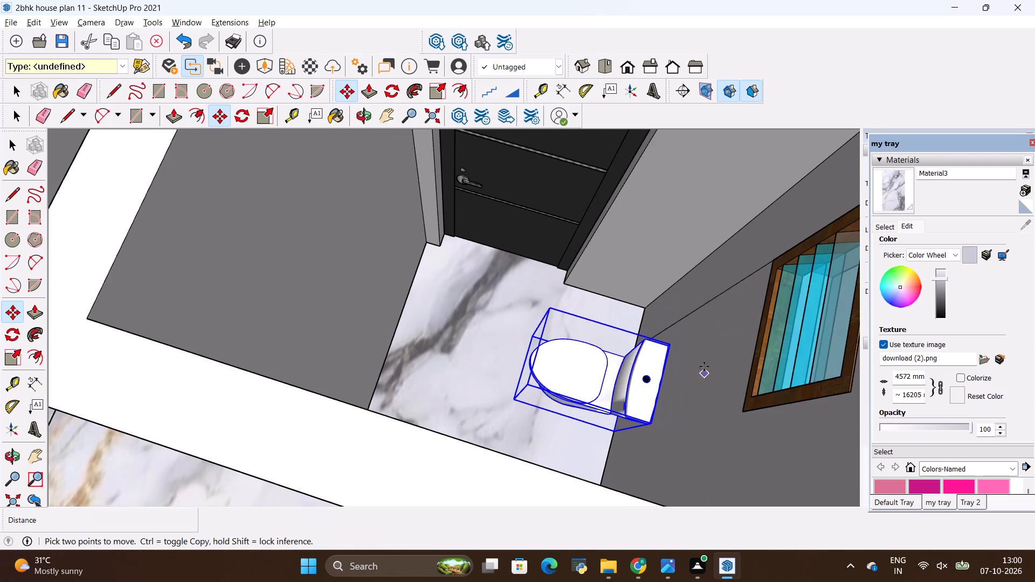
scroll(629, 351, "down", 11)
scroll(700, 323, "up", 4)
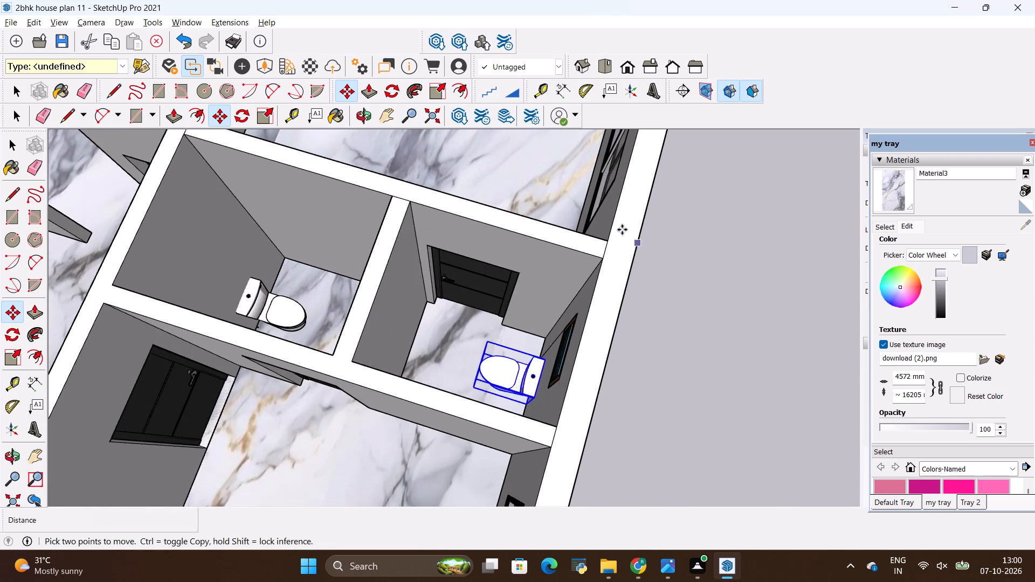
scroll(620, 225, "up", 4)
scroll(642, 228, "down", 11)
scroll(642, 230, "up", 1)
scroll(523, 294, "down", 8)
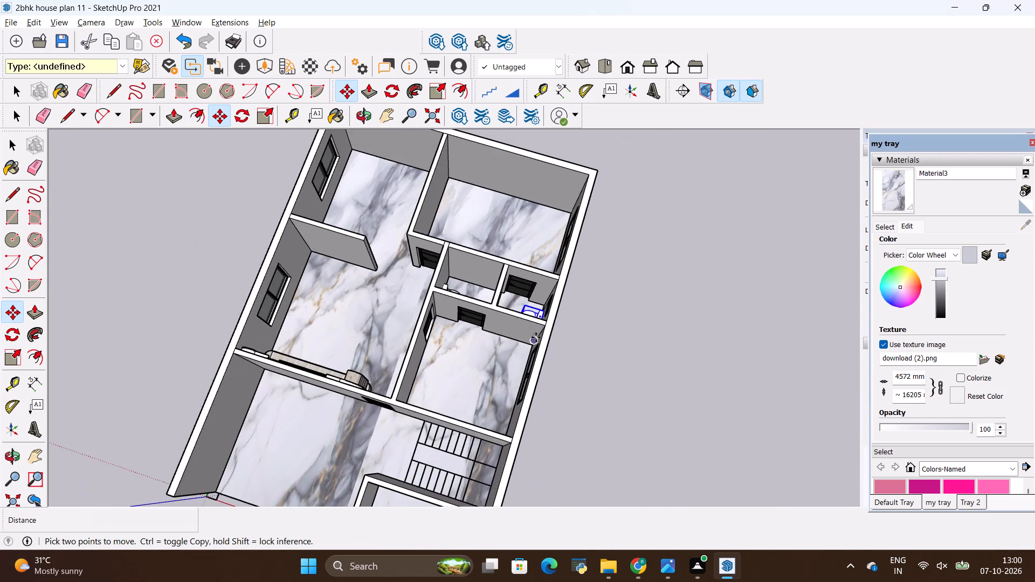
middle_click_drag(536, 337, 709, 324)
scroll(586, 188, "up", 8)
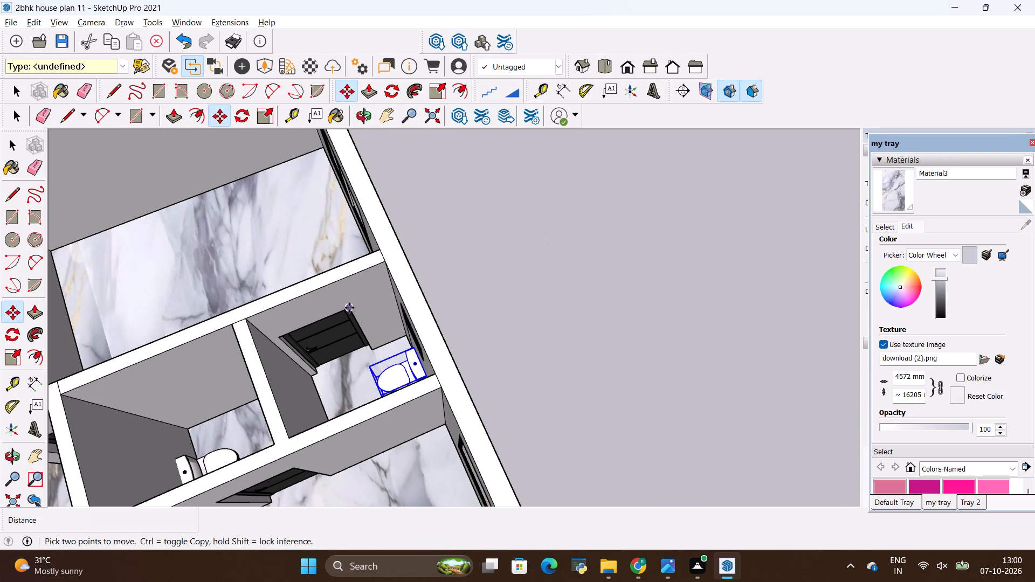
middle_click_drag(341, 308, 567, 274)
key("space")
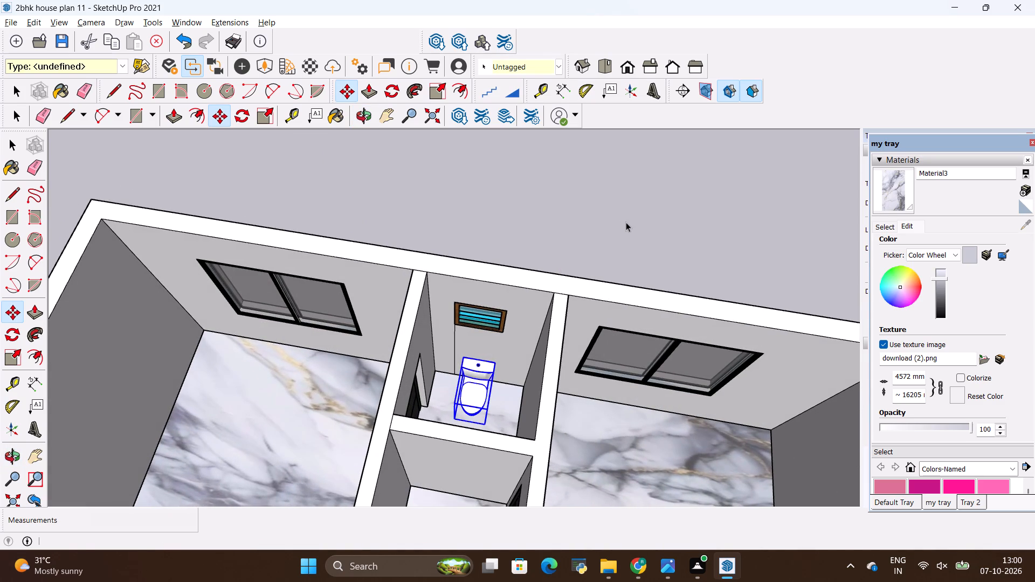
left_click(626, 222)
Inspect the overall house plan, the two bathrooms and the corner bedroom beside them from several angles.
scroll(627, 223, "down", 6)
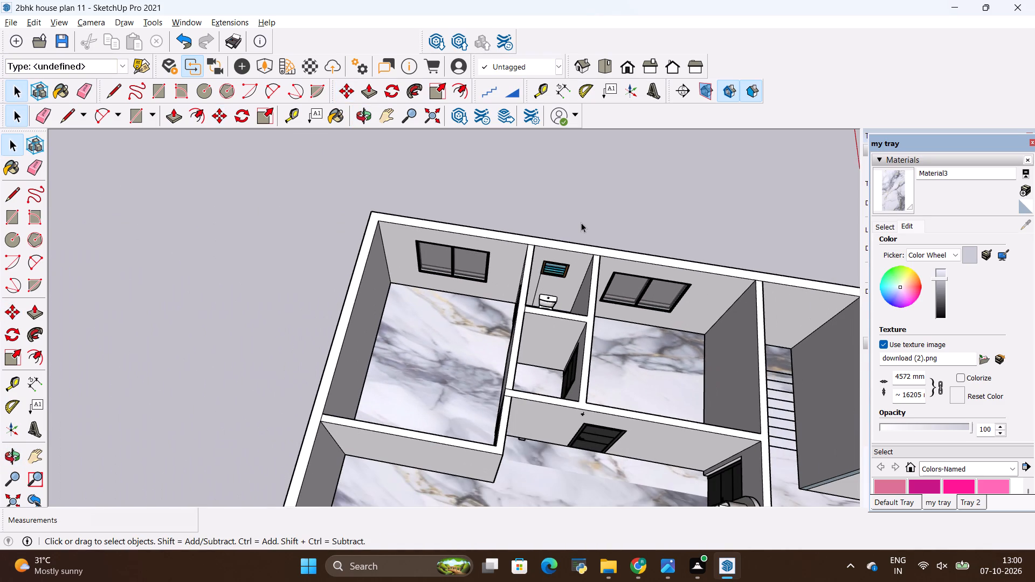
scroll(579, 223, "down", 2)
scroll(446, 247, "down", 5)
scroll(383, 245, "down", 4)
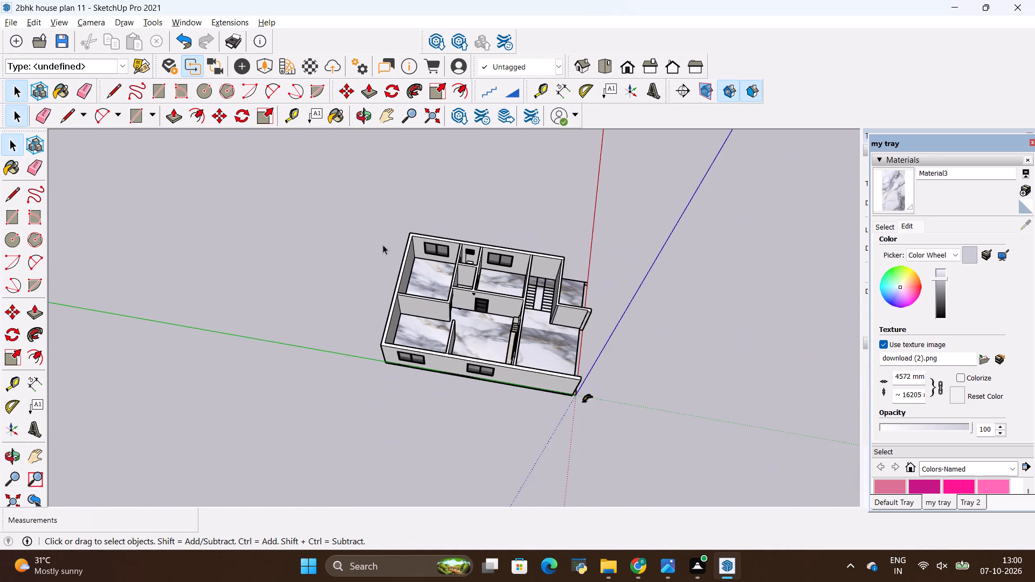
scroll(418, 287, "up", 2)
middle_click_drag(354, 290, 489, 305)
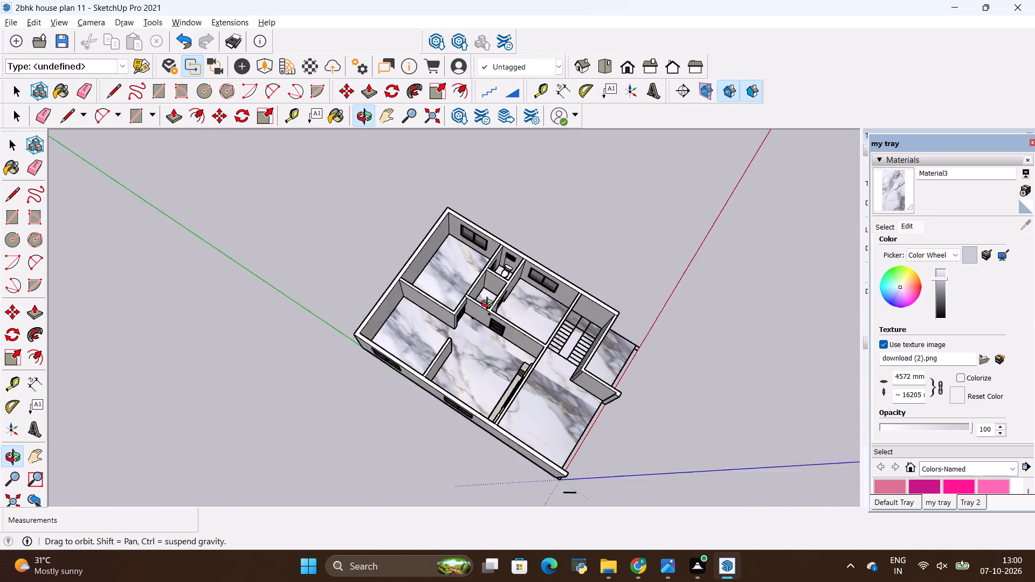
middle_click_drag(489, 305, 268, 226)
scroll(558, 287, "up", 8)
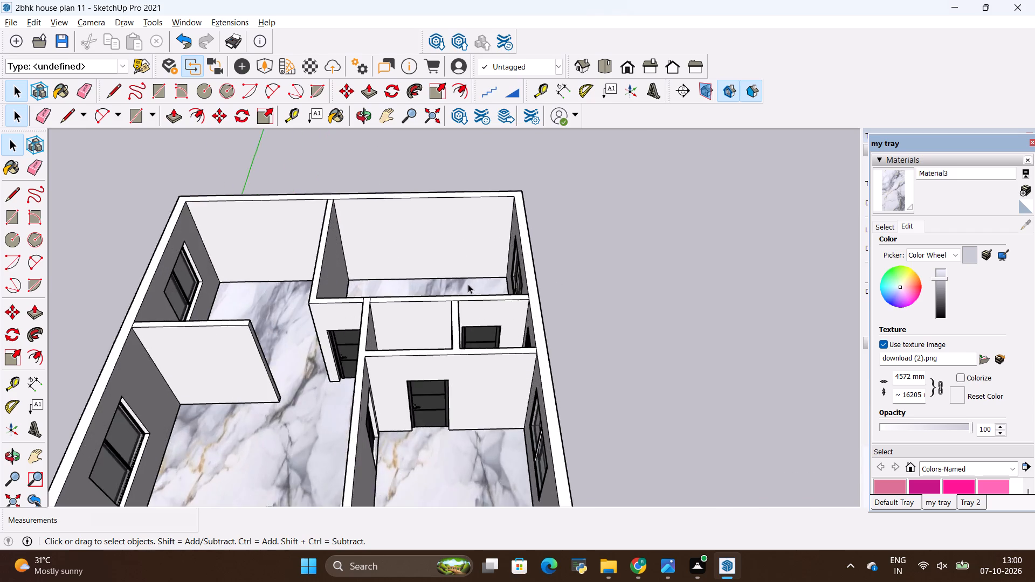
scroll(468, 284, "up", 6)
middle_click_drag(471, 278, 476, 341)
scroll(477, 293, "down", 5)
middle_click_drag(486, 304, 486, 305)
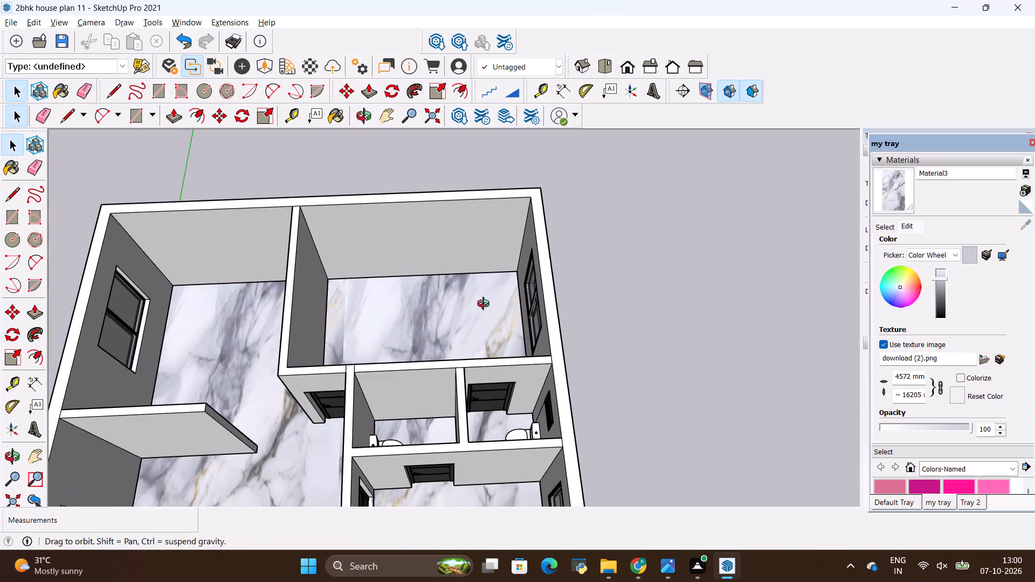
middle_click_drag(486, 305, 591, 296)
middle_click_drag(626, 275, 648, 262)
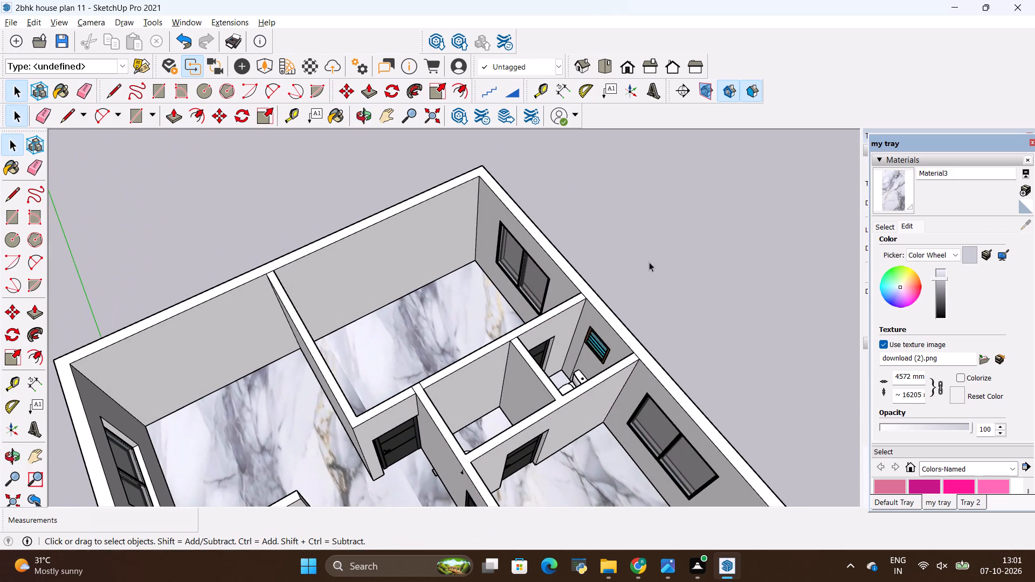
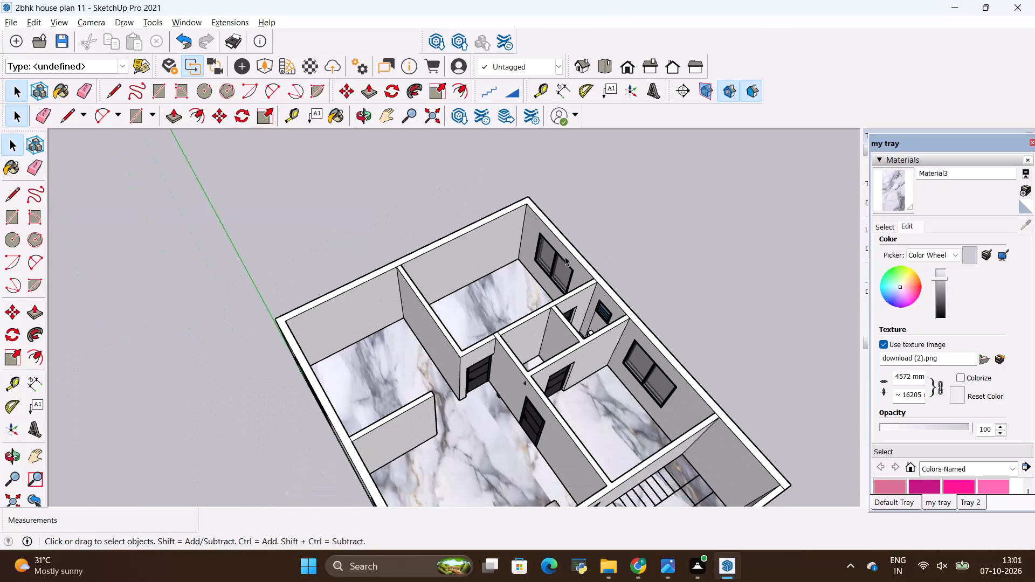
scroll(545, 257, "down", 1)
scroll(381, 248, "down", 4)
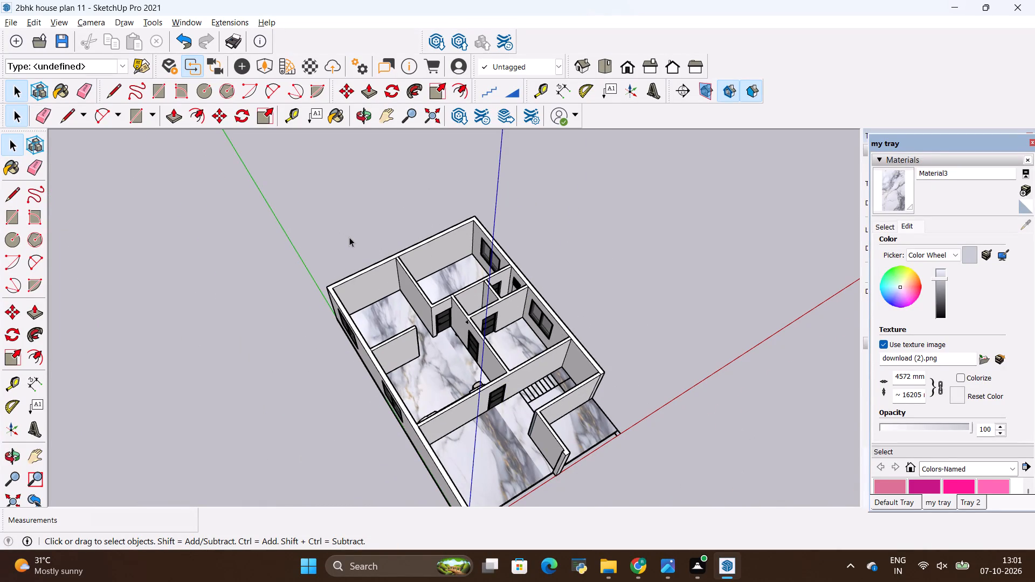
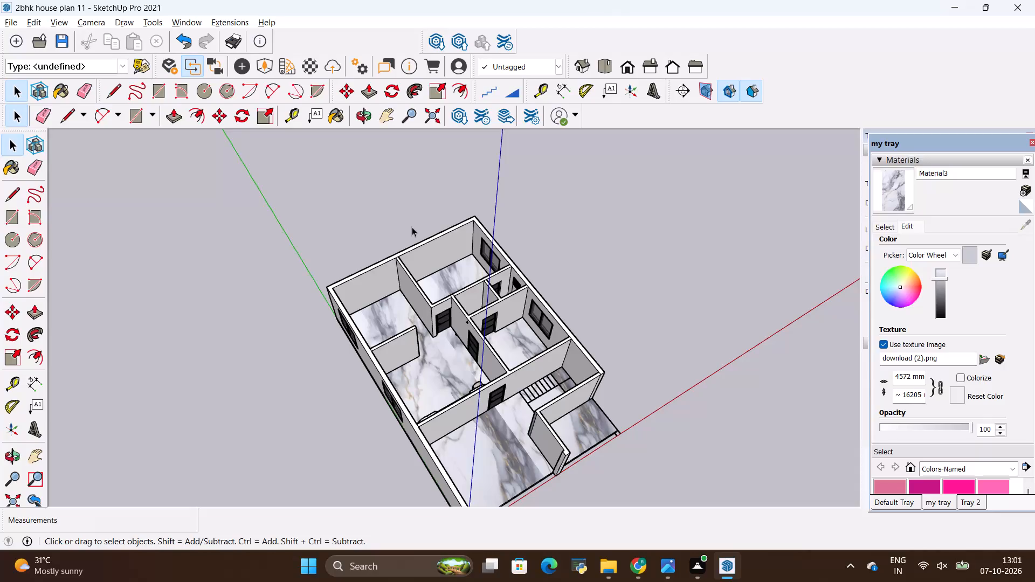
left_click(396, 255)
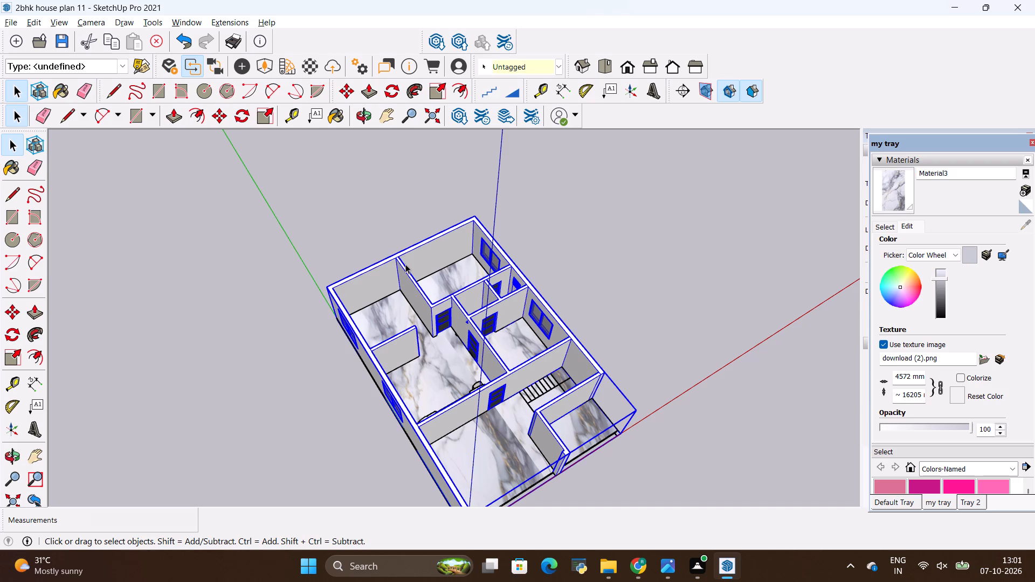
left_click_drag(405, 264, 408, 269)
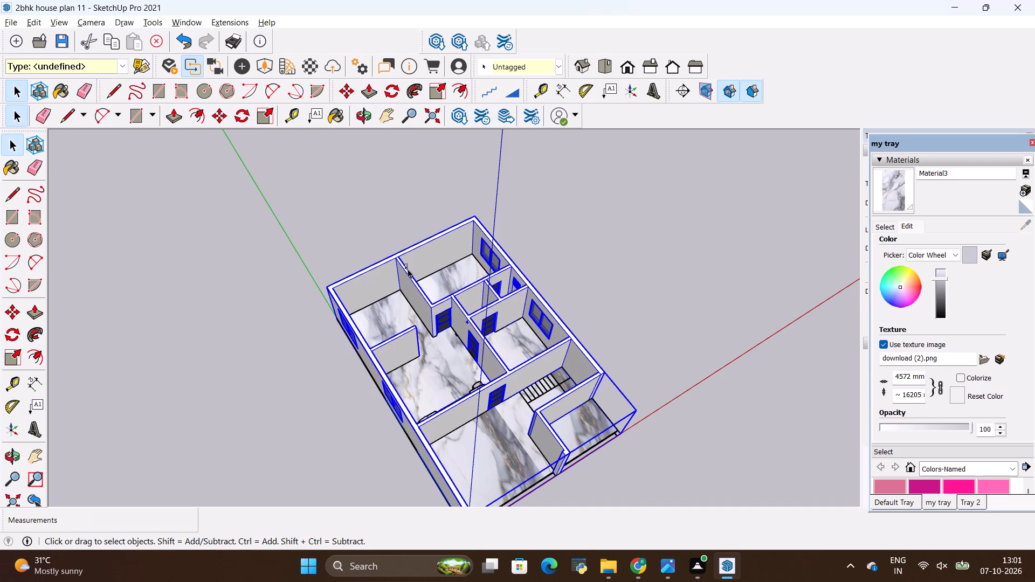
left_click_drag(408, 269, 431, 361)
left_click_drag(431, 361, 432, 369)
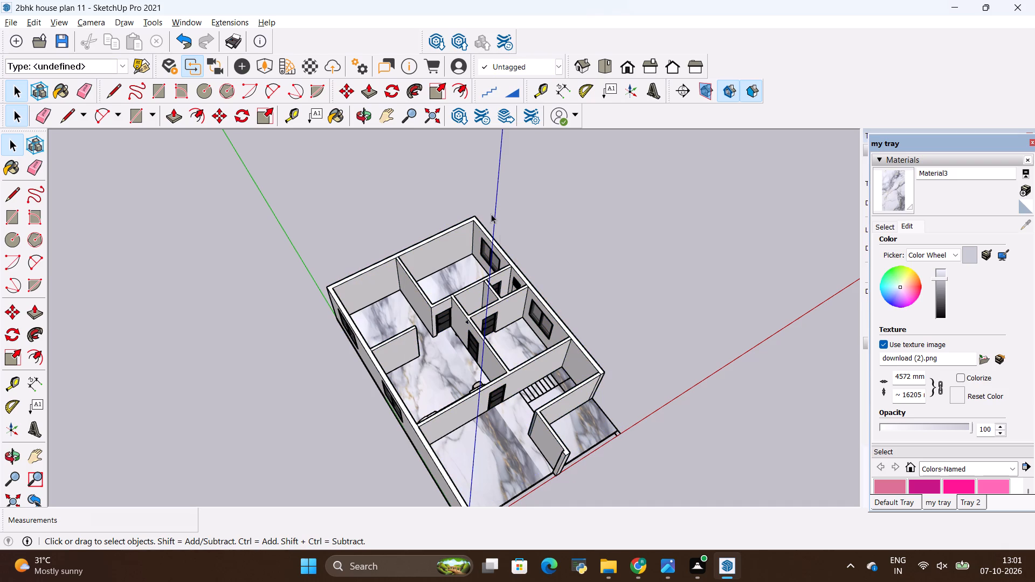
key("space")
Examine the house model from the long windowed side and the rear to review its rooms and existing furniture.
scroll(247, 250, "down", 4)
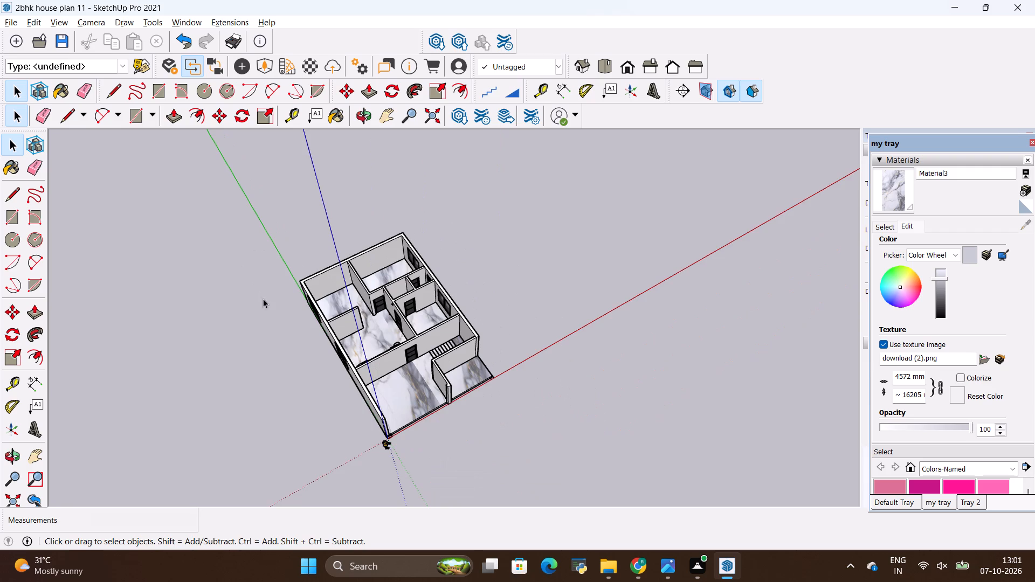
scroll(284, 355, "up", 1)
middle_click_drag(287, 356, 540, 200)
middle_click_drag(302, 311, 302, 312)
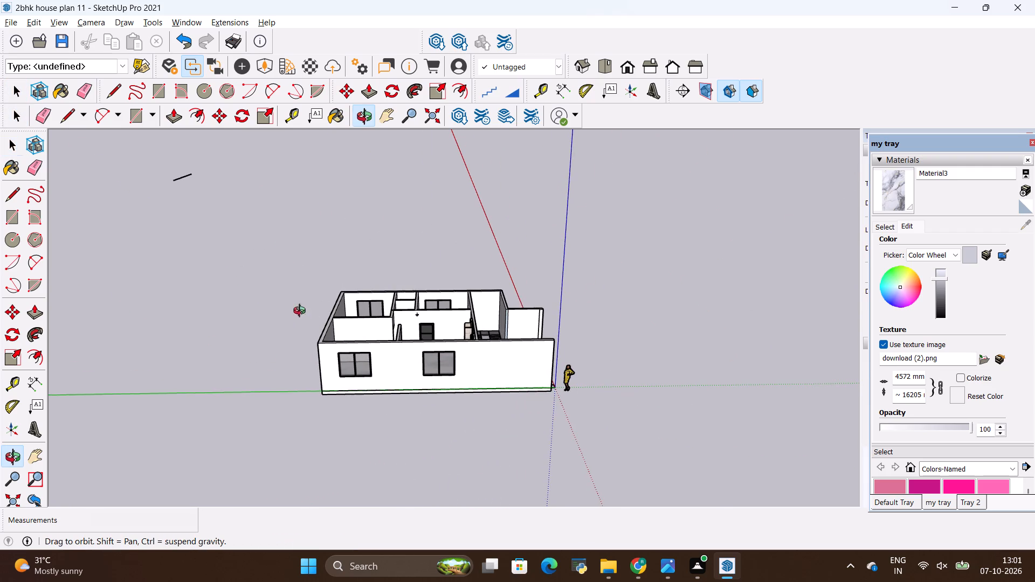
middle_click_drag(302, 312, 664, 363)
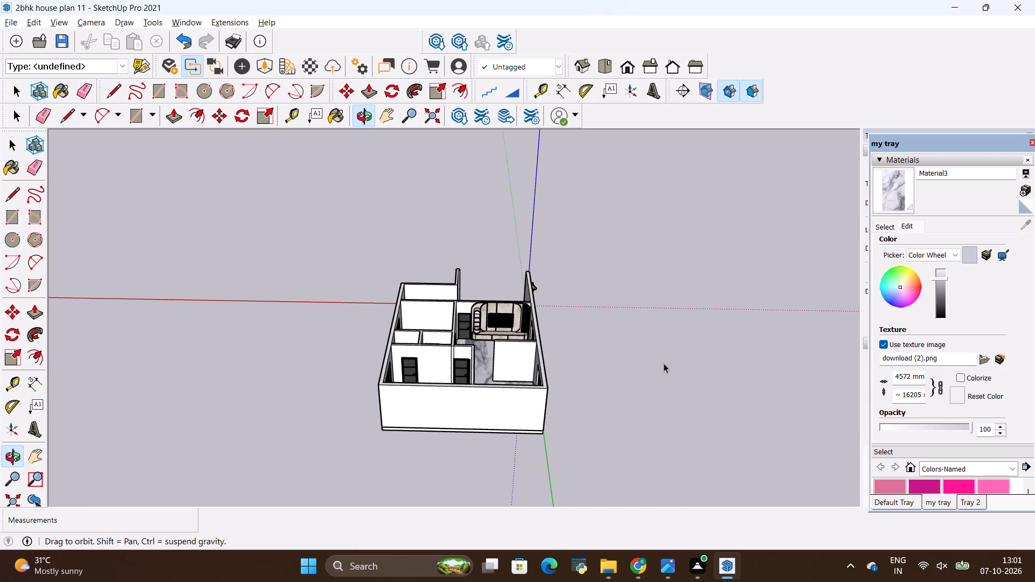
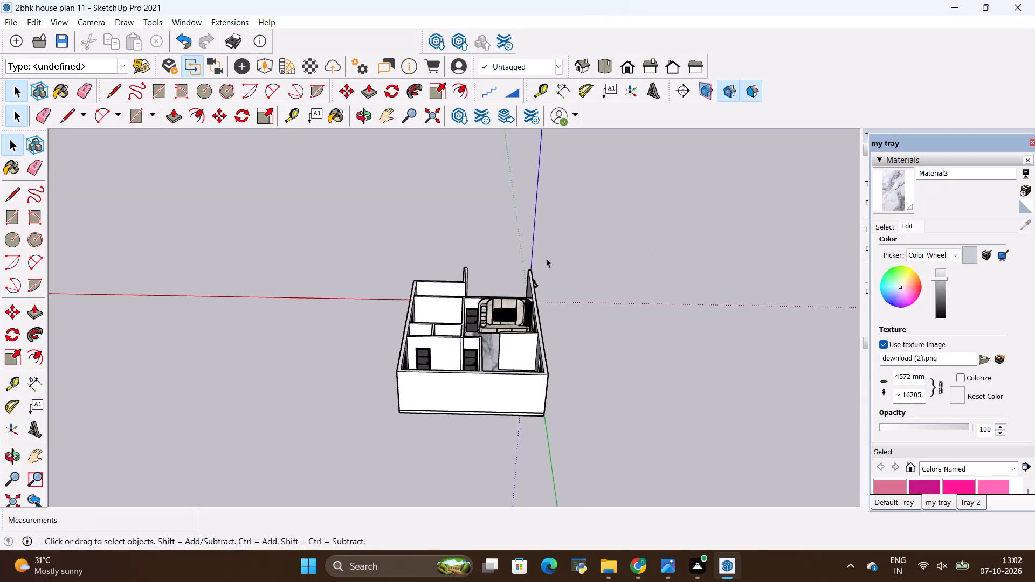
Examine the house model from the rear, both long windowed sides and the entrance to review its room layout.
scroll(406, 334, "up", 1)
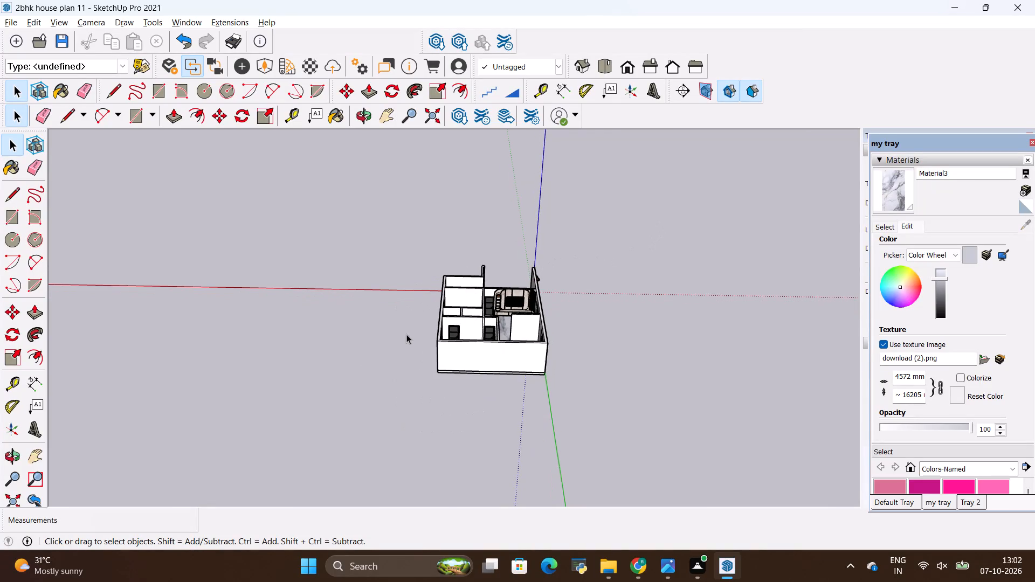
scroll(406, 334, "up", 1)
scroll(388, 202, "up", 3)
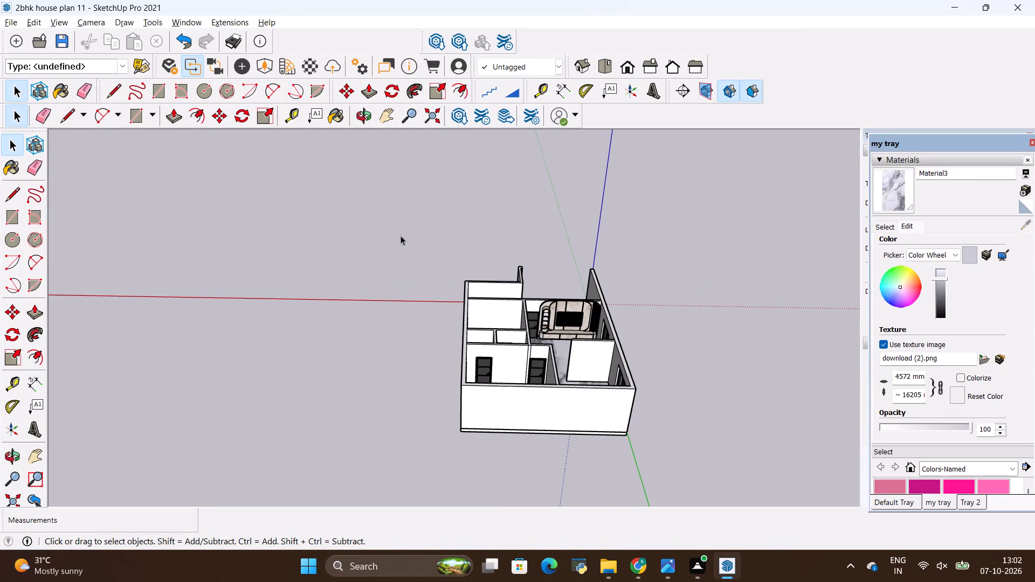
key("space")
scroll(391, 267, "up", 1)
middle_click_drag(288, 334, 636, 394)
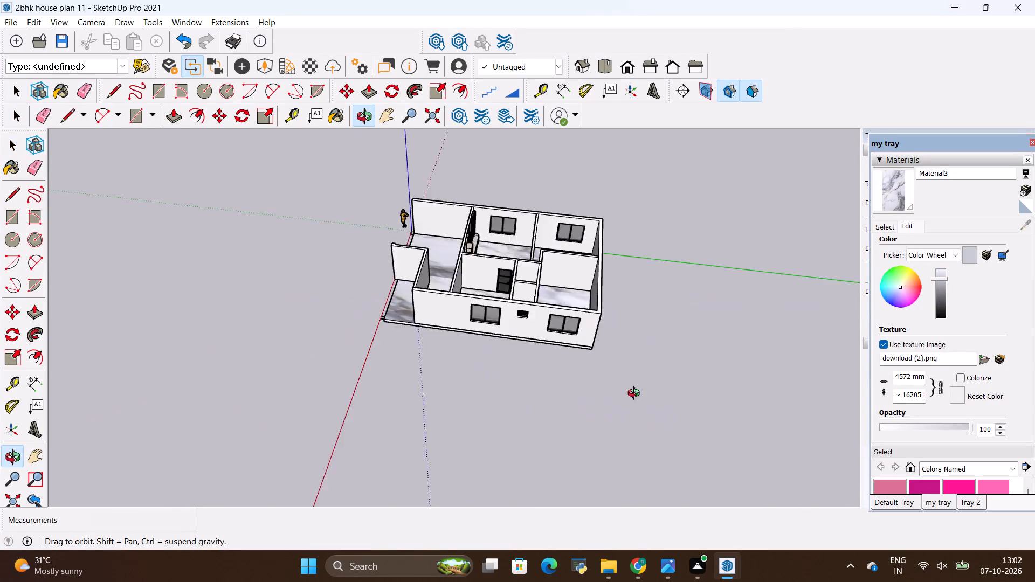
middle_click_drag(636, 394, 717, 303)
scroll(507, 245, "up", 8)
scroll(453, 338, "down", 5)
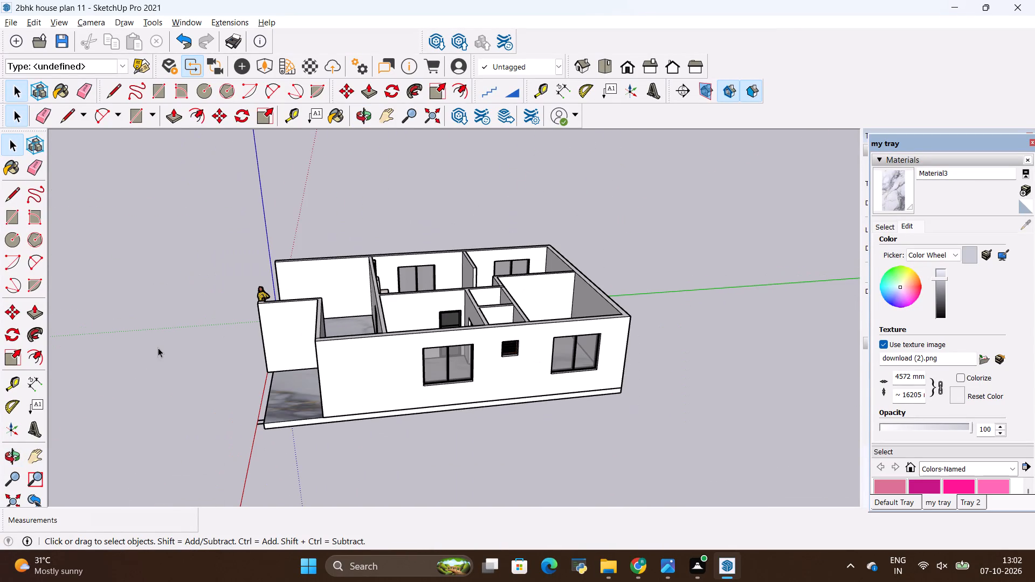
middle_click_drag(158, 348, 696, 369)
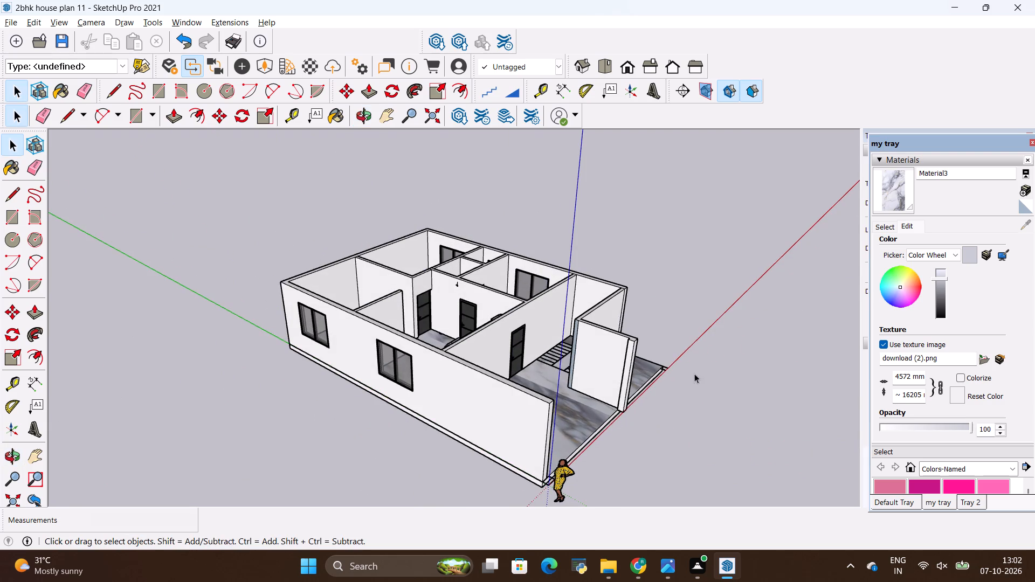
scroll(155, 327, "up", 1)
middle_click_drag(155, 327, 671, 409)
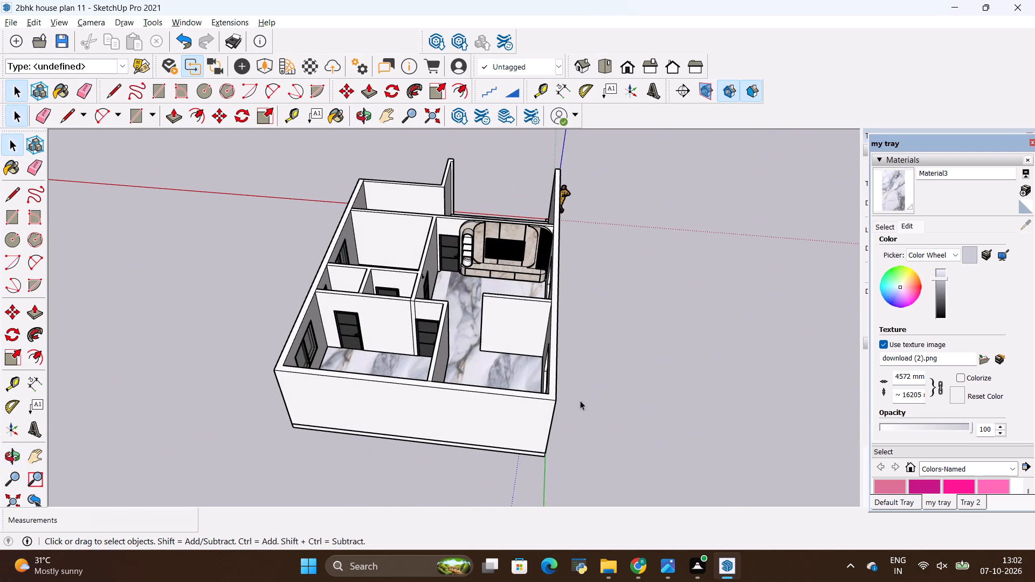
scroll(210, 356, "up", 1)
middle_click_drag(209, 356, 298, 364)
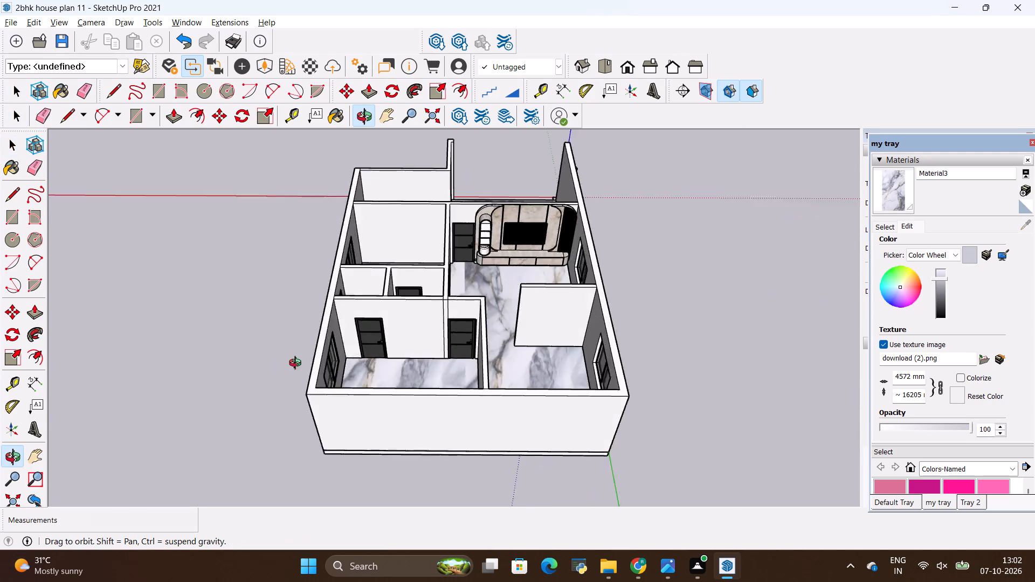
middle_click_drag(298, 364, 267, 327)
scroll(619, 198, "down", 1)
scroll(623, 191, "up", 4)
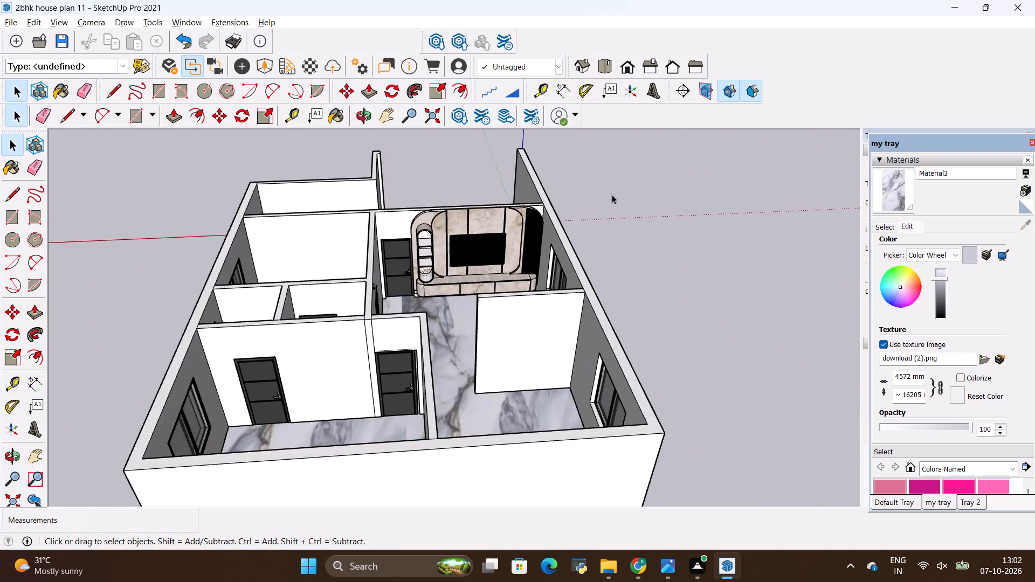
scroll(592, 211, "up", 3)
scroll(521, 231, "down", 5)
key("space")
left_click(134, 166)
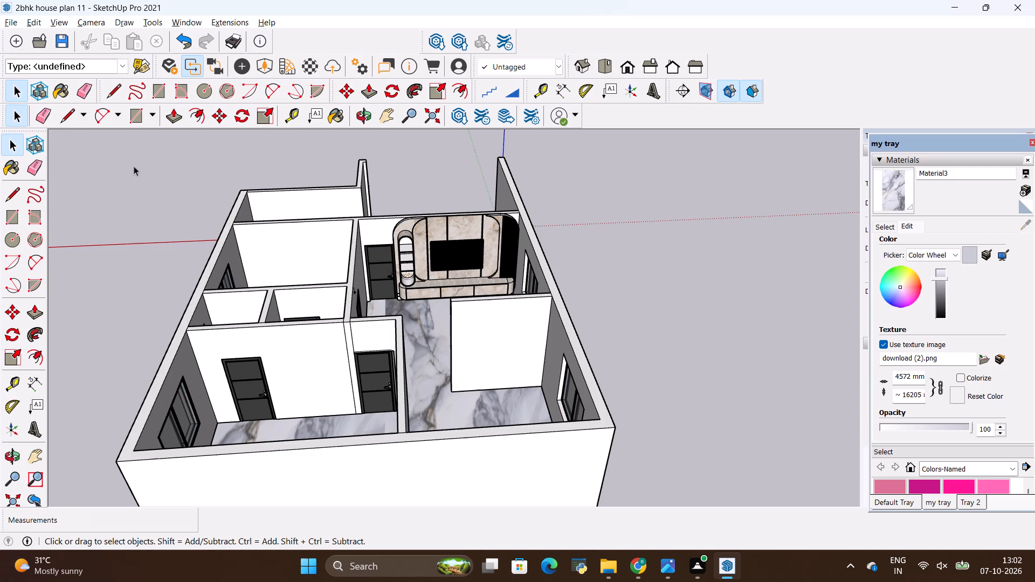
Examine the living room with the TV unit, the bedrooms, bathrooms and staircase from raised views around the house.
scroll(143, 191, "down", 4)
middle_click_drag(120, 278, 419, 357)
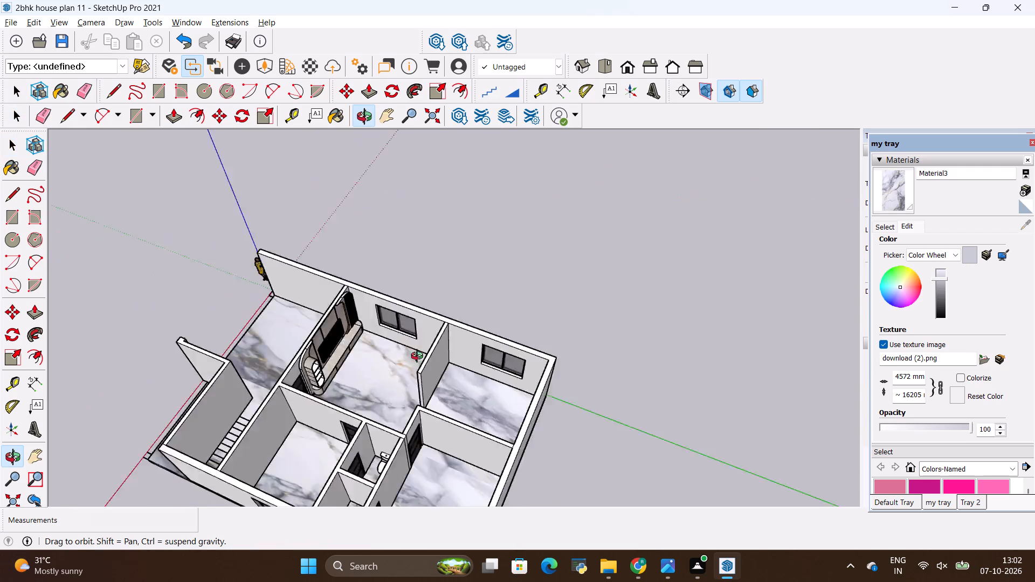
middle_click_drag(419, 357, 205, 286)
scroll(216, 195, "up", 4)
scroll(258, 153, "up", 3)
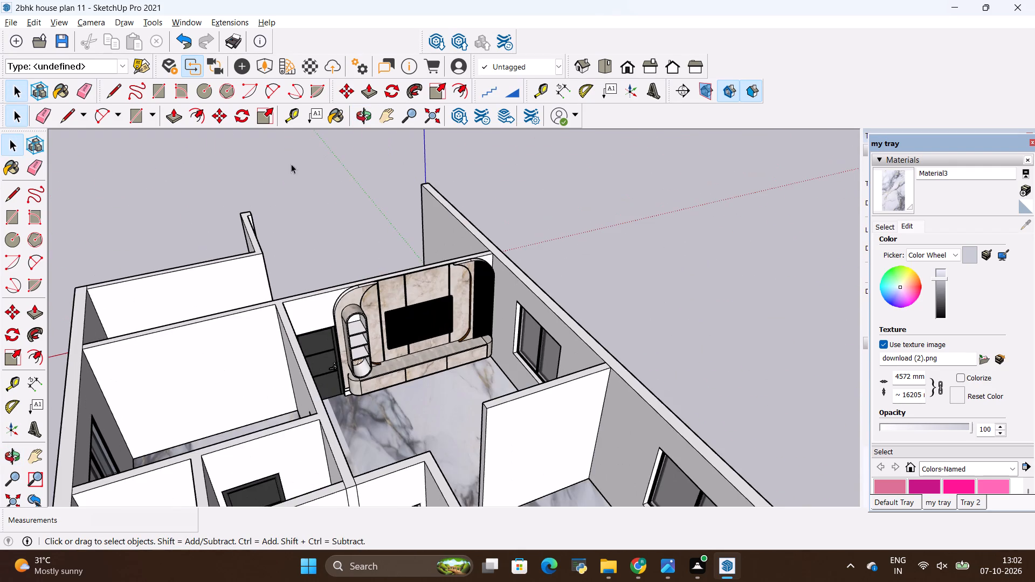
scroll(362, 175, "down", 4)
key("space")
left_click(575, 205)
scroll(539, 197, "up", 3)
scroll(538, 195, "down", 5)
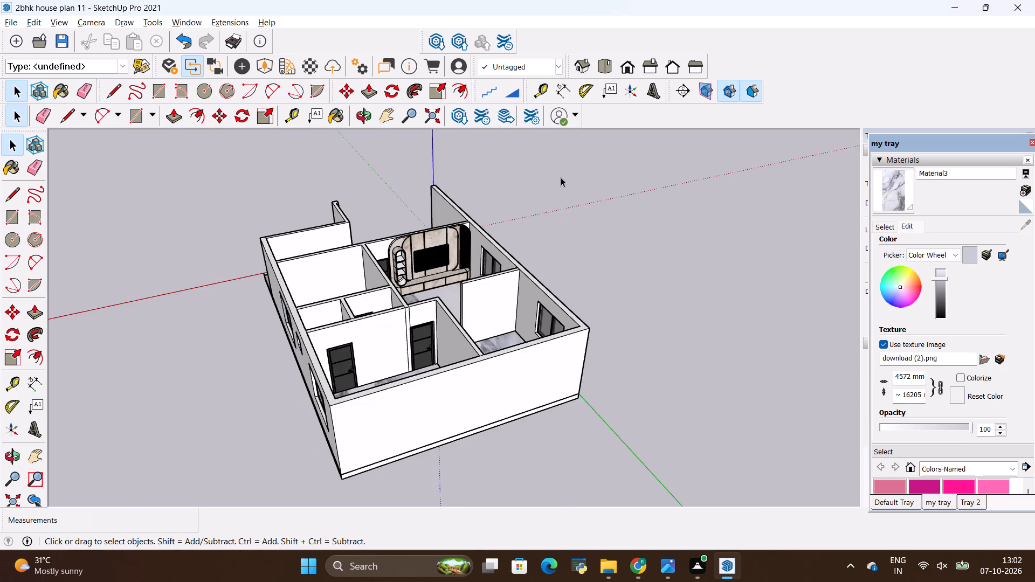
scroll(566, 175, "down", 4)
scroll(452, 216, "up", 6)
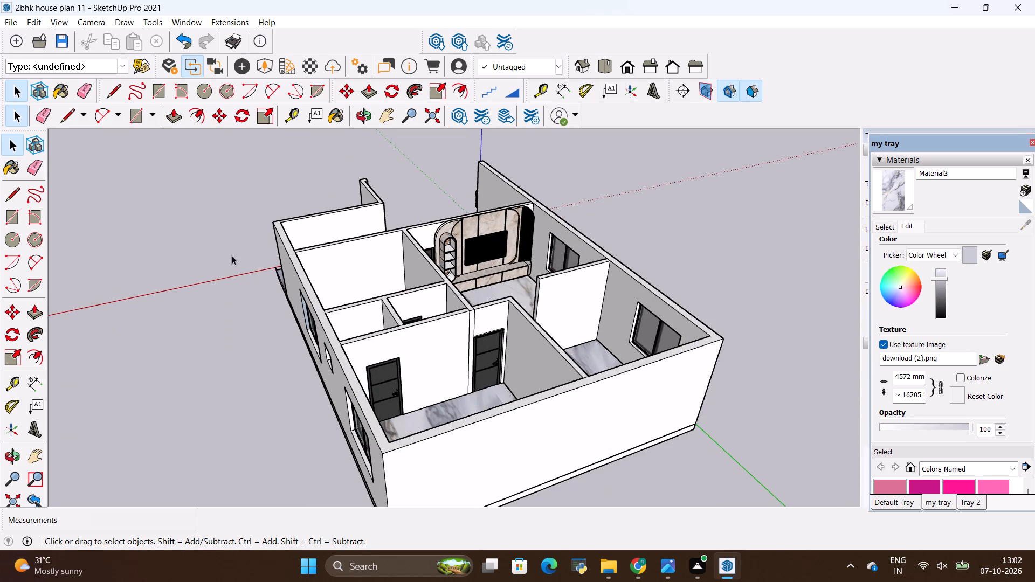
middle_click_drag(232, 255, 306, 323)
middle_click_drag(664, 250, 221, 330)
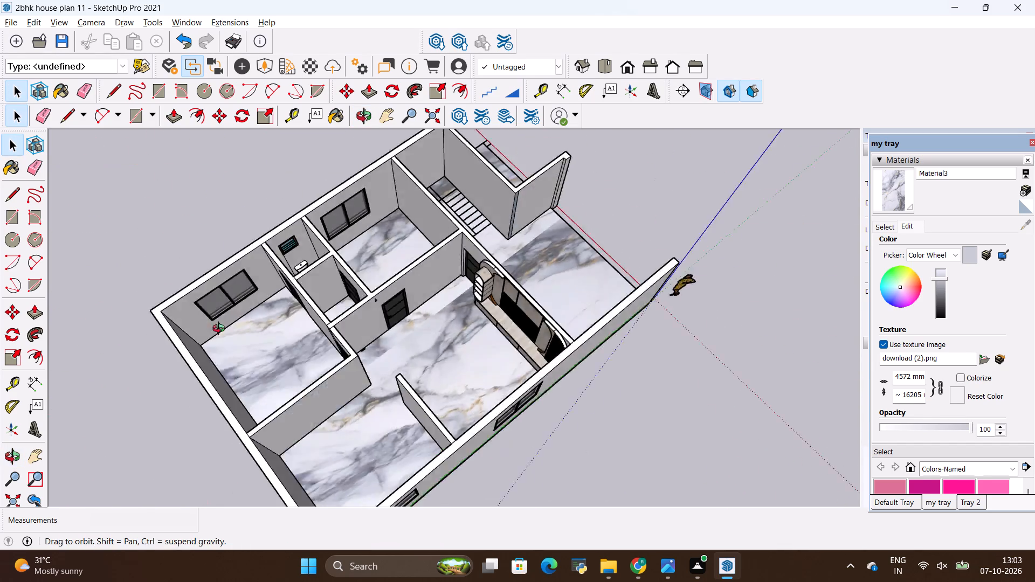
middle_click_drag(221, 330, 193, 262)
middle_click_drag(193, 262, 180, 274)
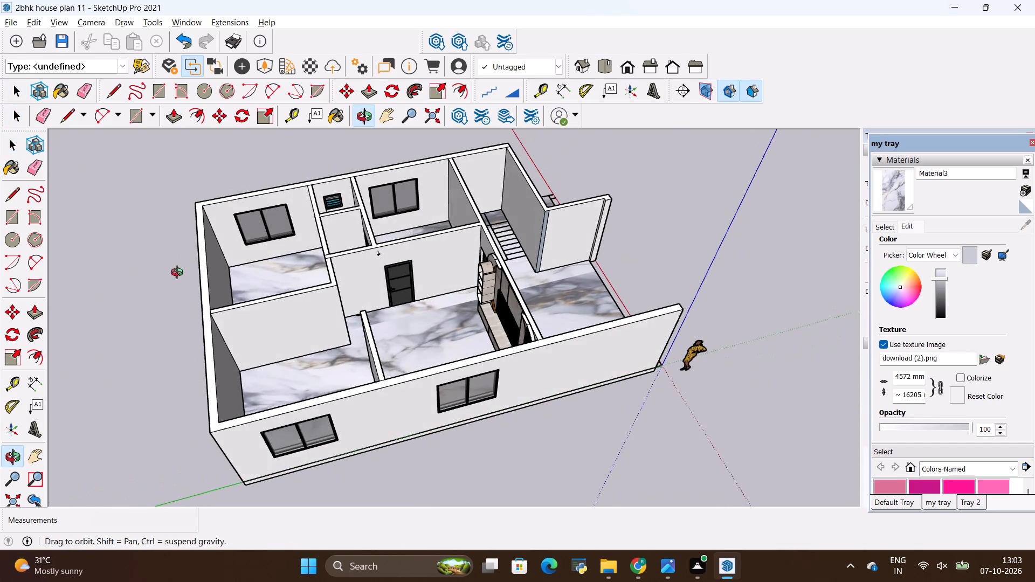
middle_click_drag(180, 274, 179, 274)
key("space")
left_click(165, 274)
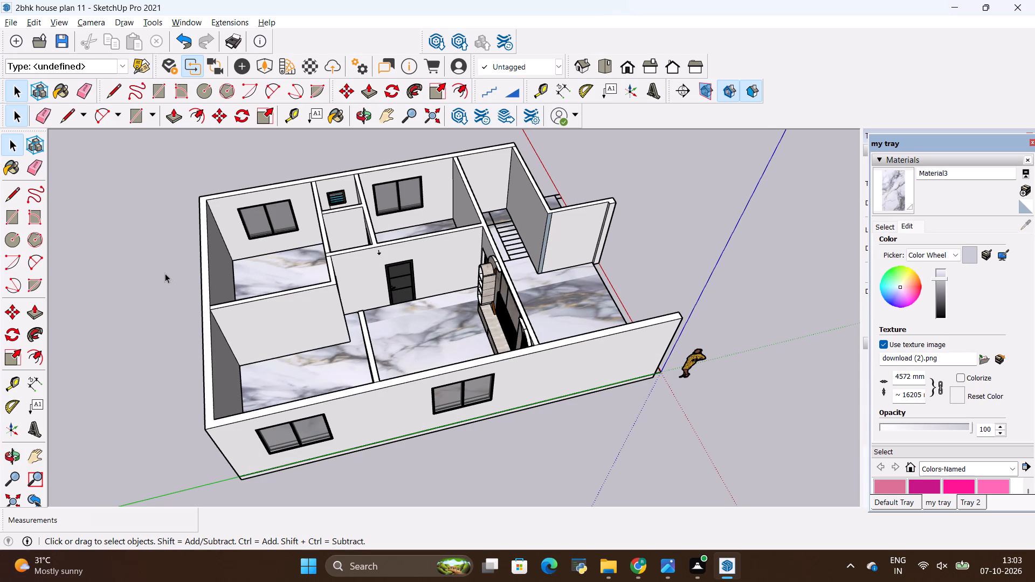
middle_click_drag(166, 273, 627, 260)
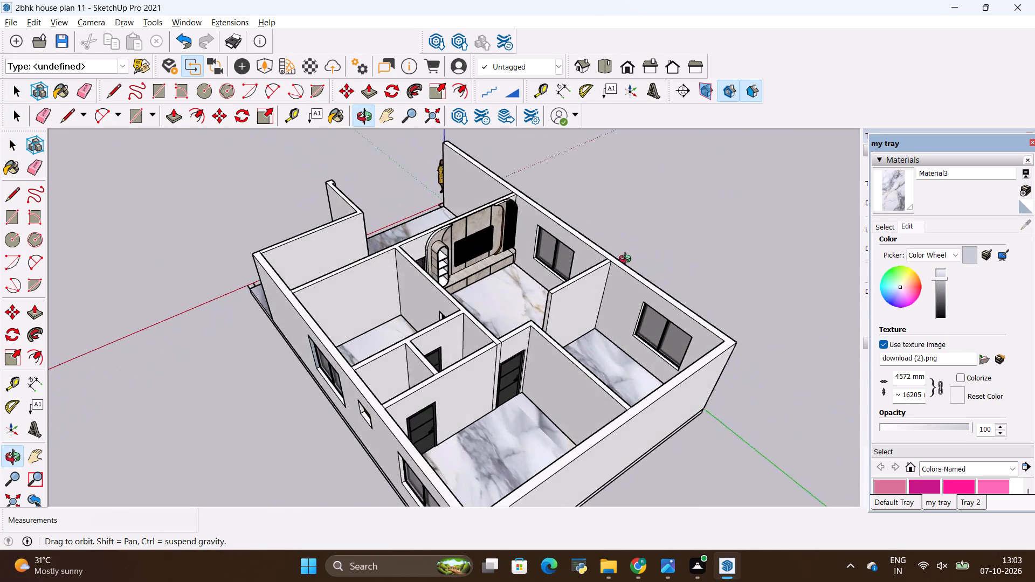
middle_click_drag(627, 260, 777, 321)
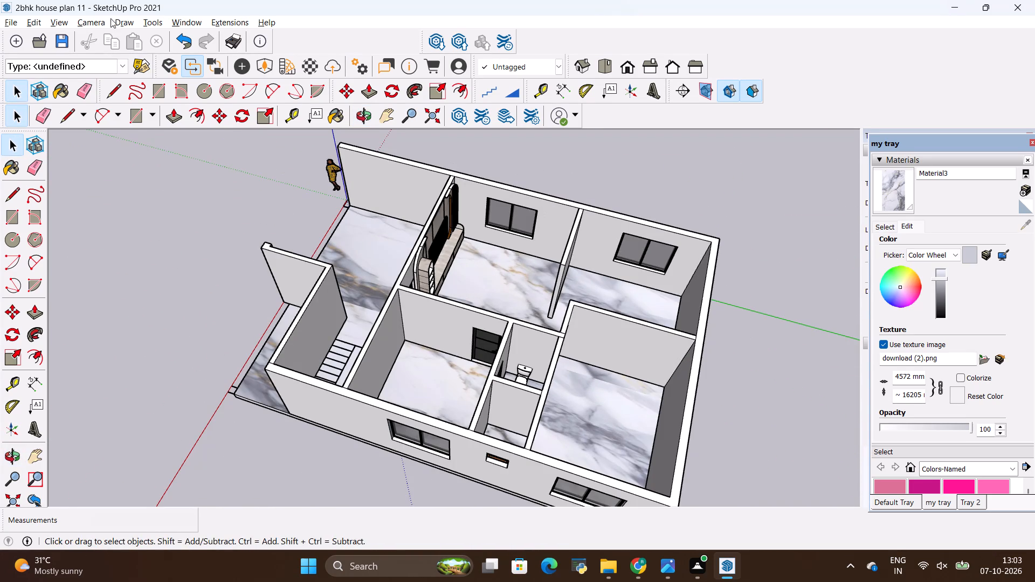
Open the model import and look through the saved models in the ALL 3D WAREHOUSE ITEMS folder.
left_click(11, 17)
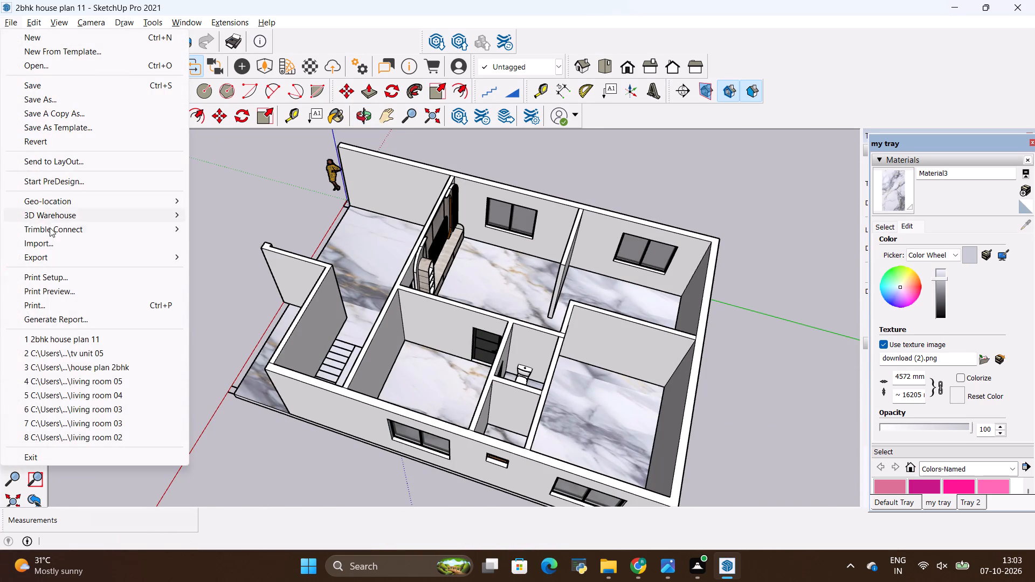
left_click(51, 238)
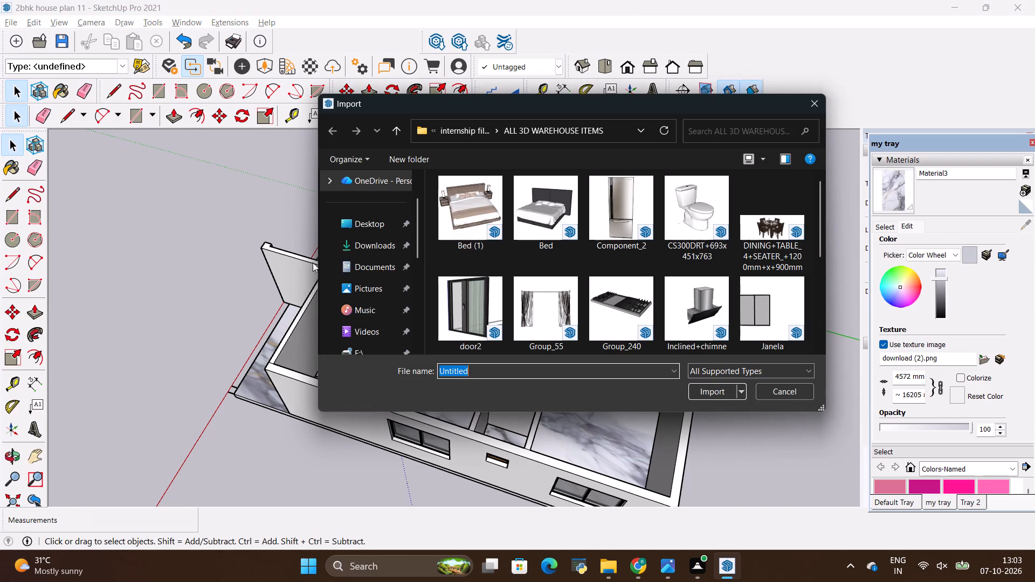
scroll(491, 239, "down", 2)
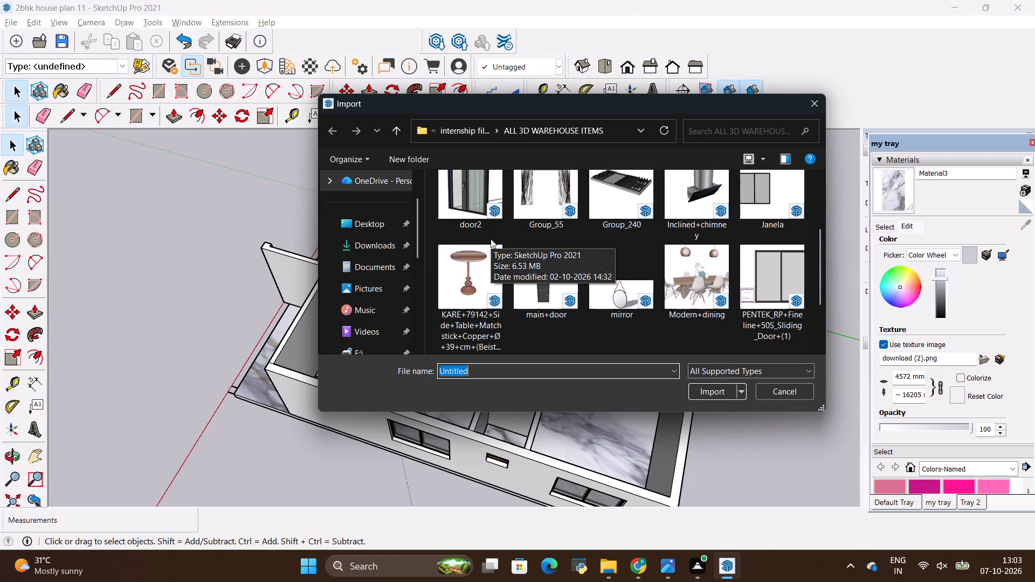
scroll(585, 219, "down", 4)
scroll(627, 224, "up", 2)
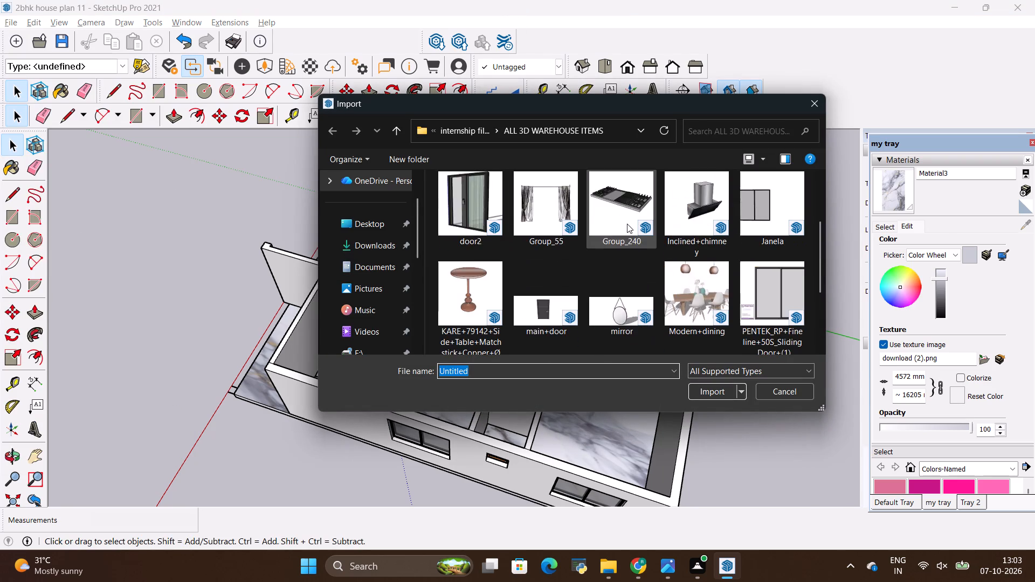
scroll(627, 224, "up", 2)
Switch the model import to the Downloads folder and look through its files for a furniture model.
left_click(395, 246)
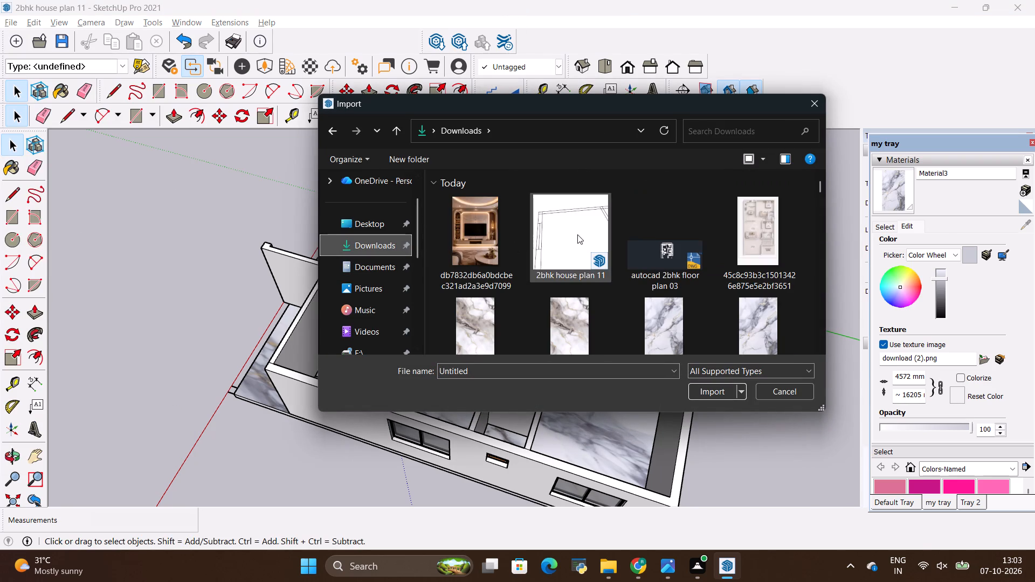
scroll(577, 234, "down", 8)
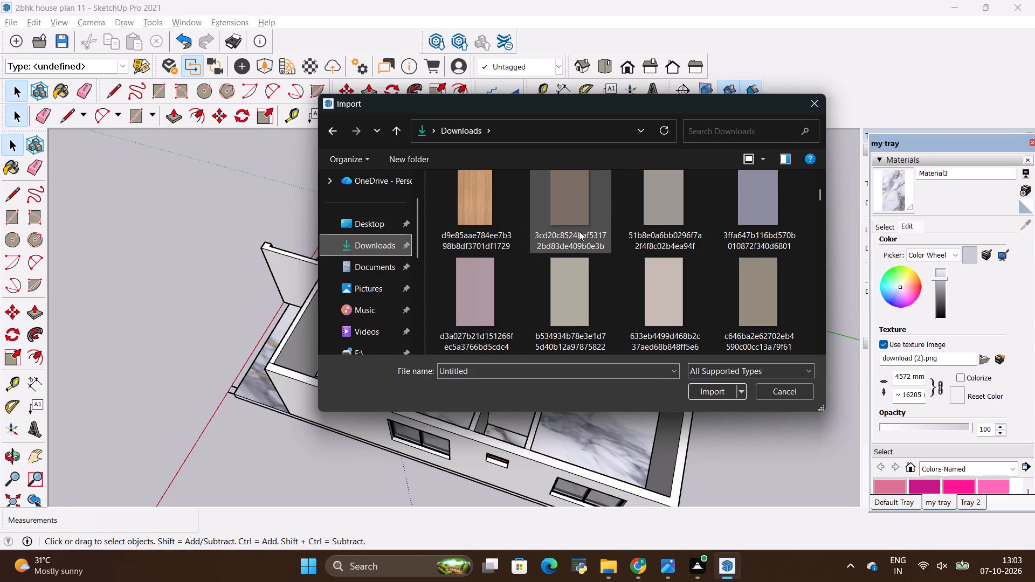
scroll(579, 231, "down", 1)
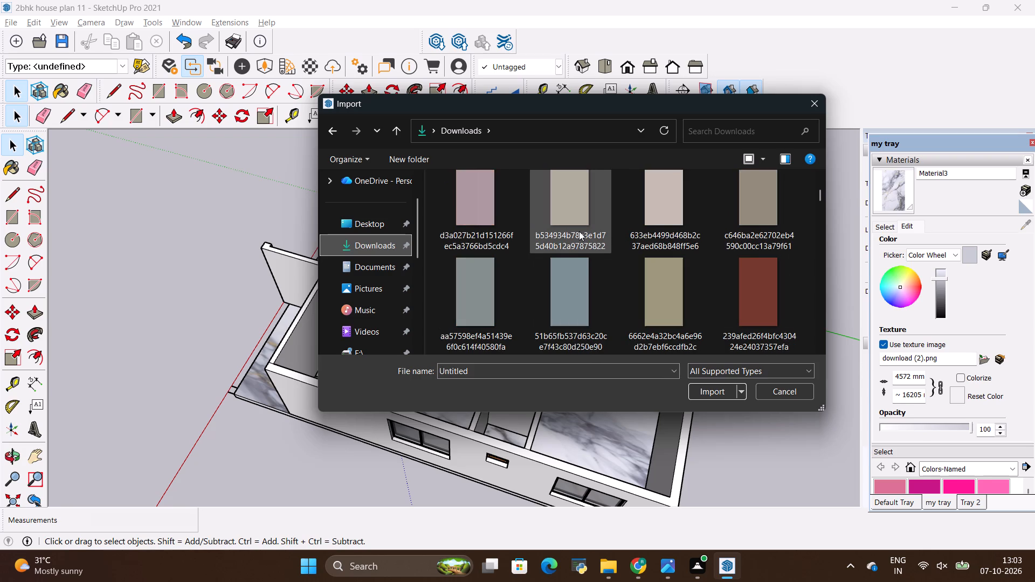
scroll(579, 231, "down", 4)
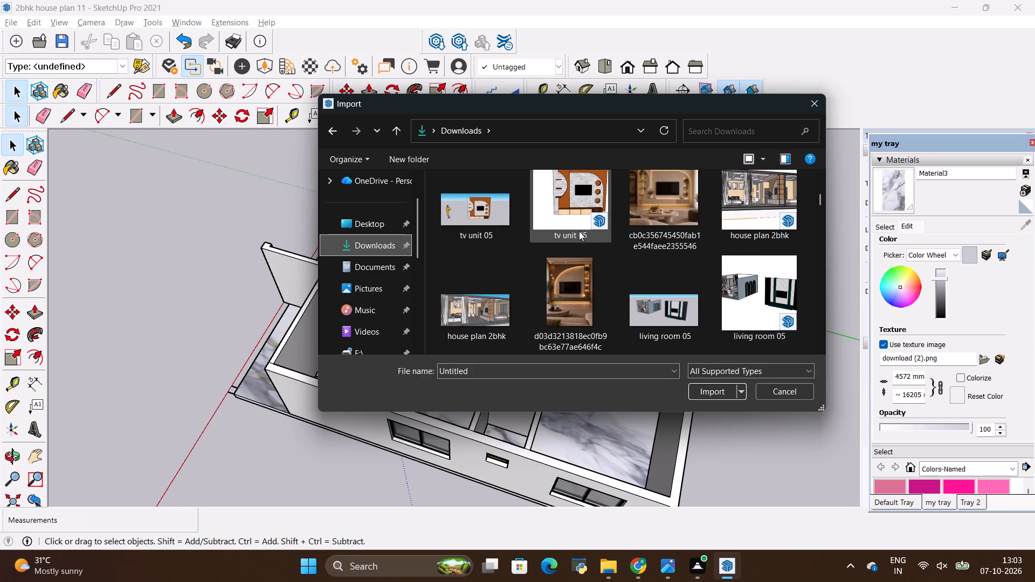
scroll(579, 231, "down", 2)
scroll(579, 231, "up", 1)
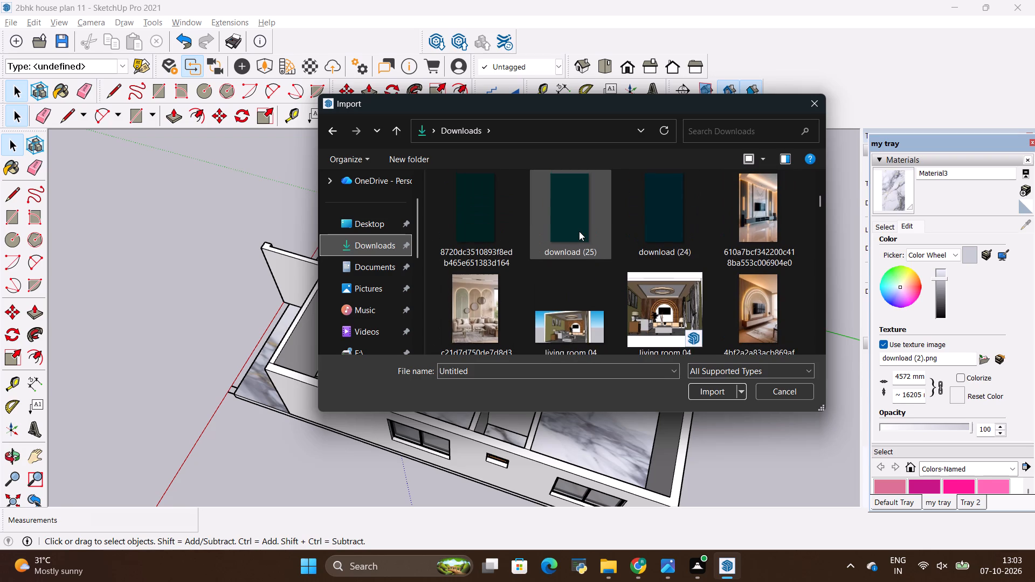
scroll(579, 231, "up", 1)
scroll(579, 231, "down", 3)
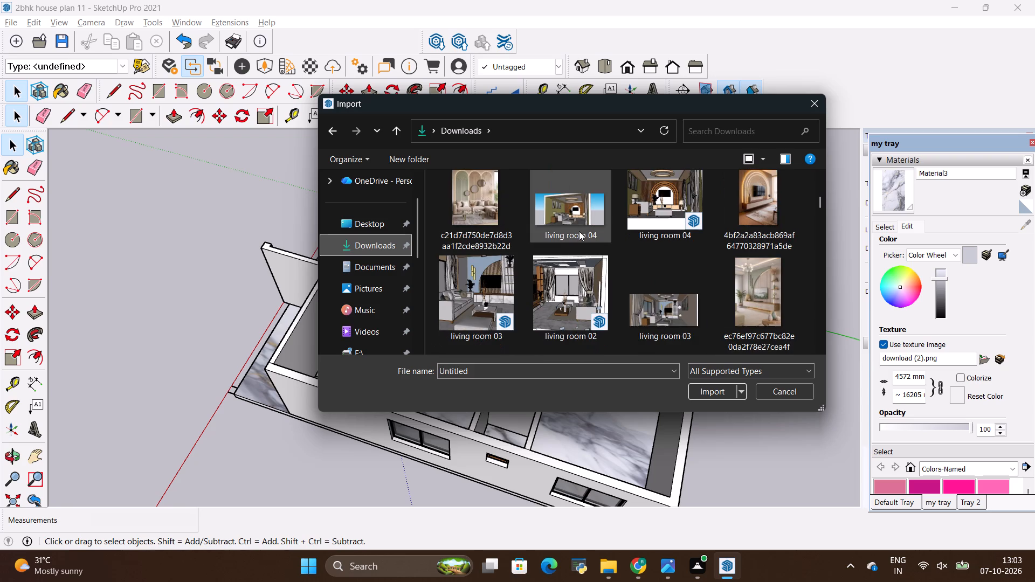
scroll(579, 231, "down", 4)
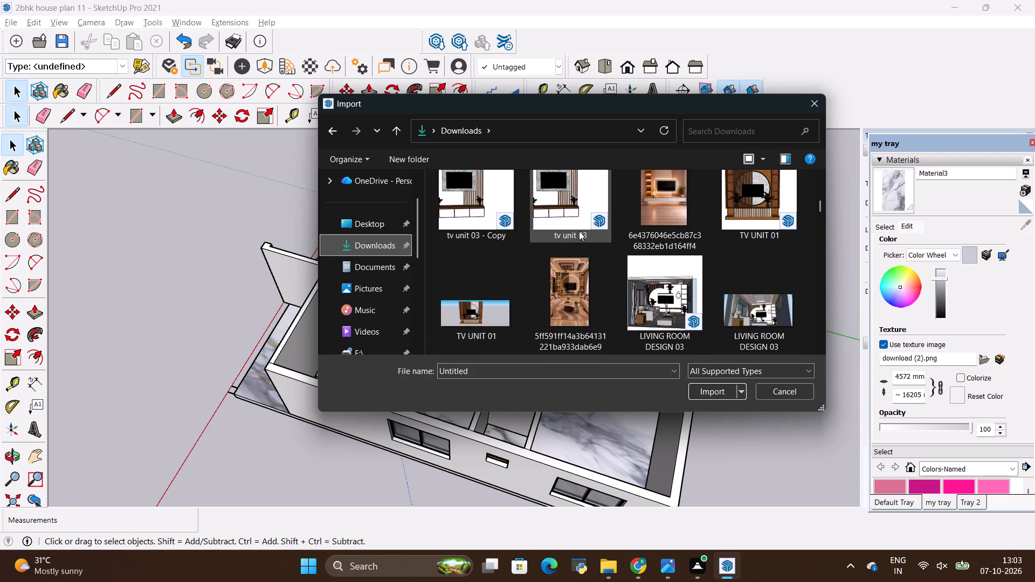
scroll(617, 220, "down", 1)
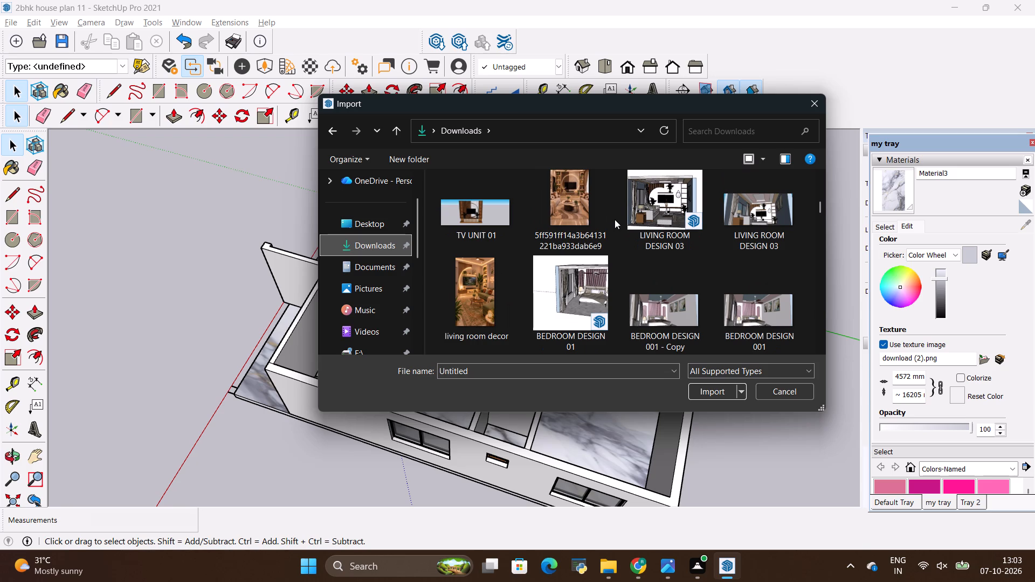
scroll(617, 226, "down", 1)
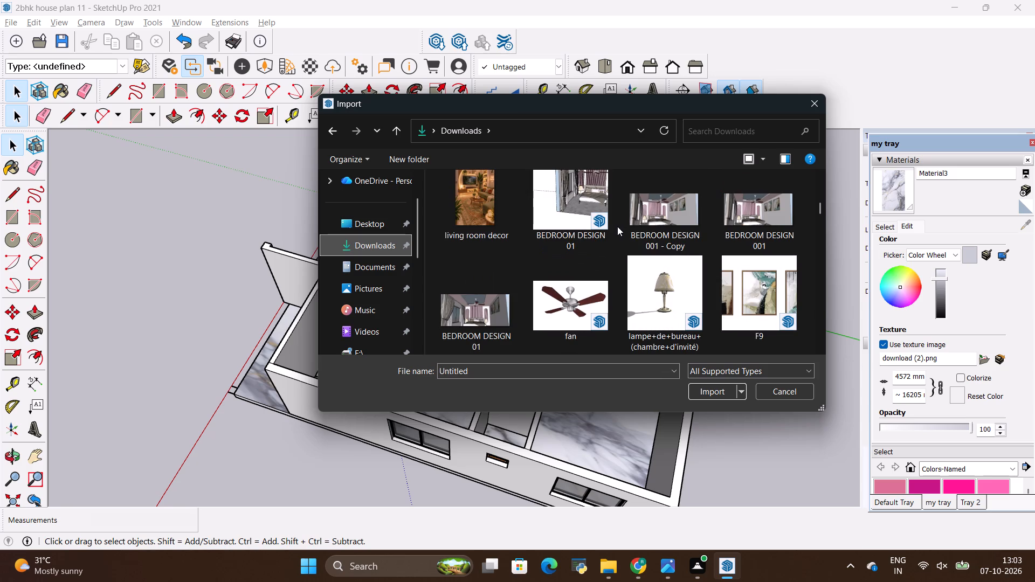
scroll(620, 225, "up", 1)
scroll(620, 225, "down", 2)
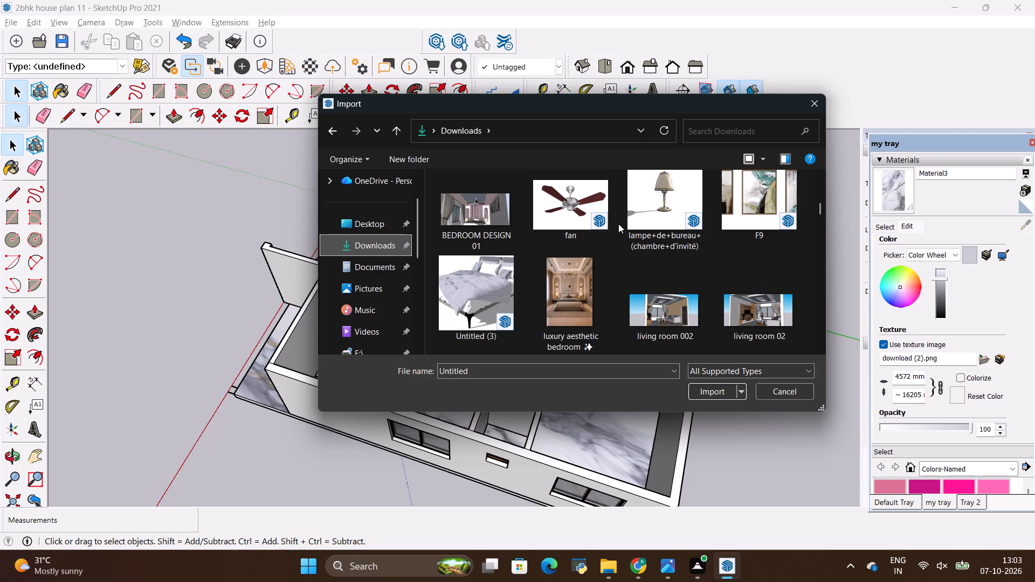
scroll(618, 224, "down", 1)
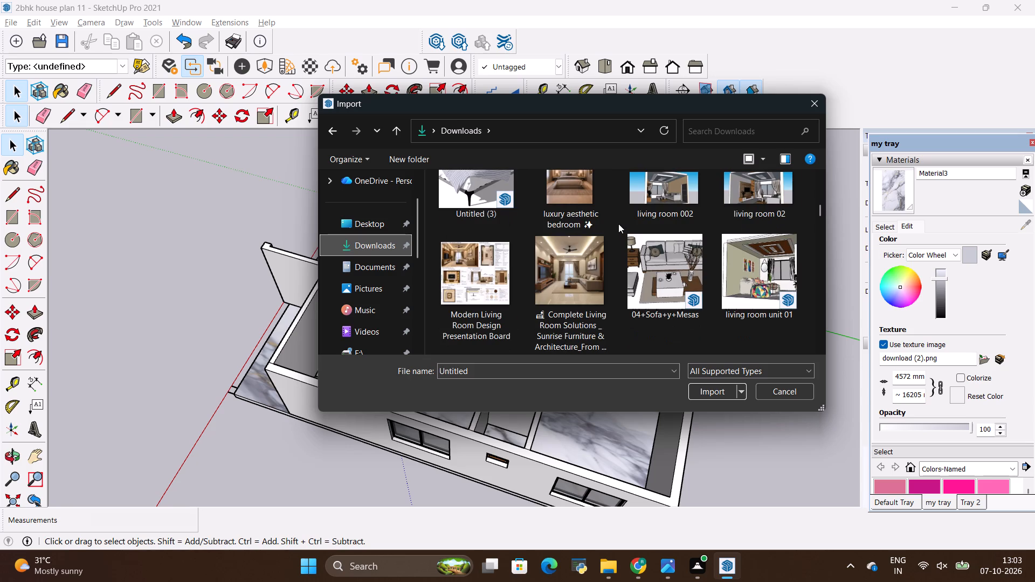
scroll(617, 224, "up", 2)
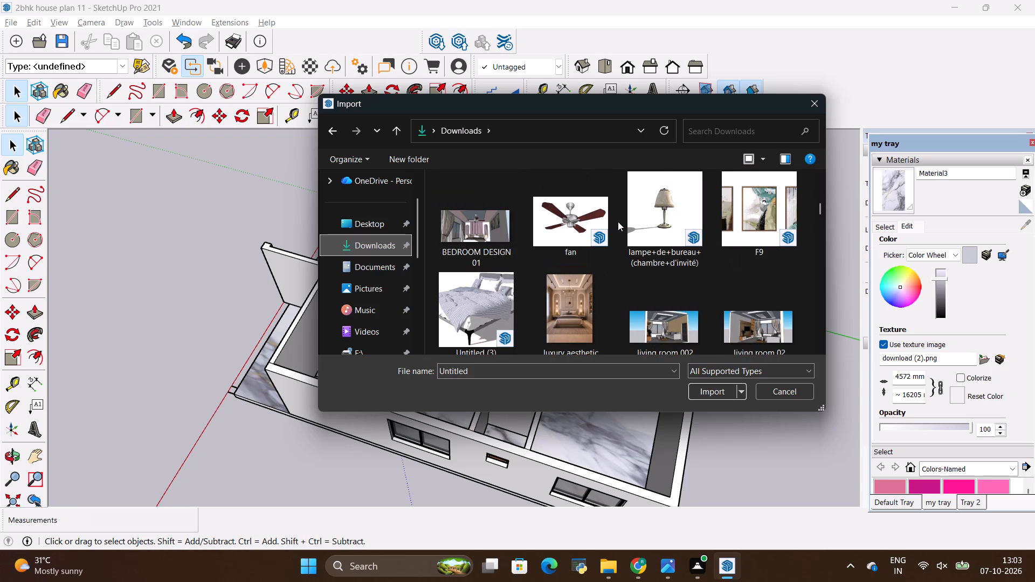
scroll(618, 221, "down", 1)
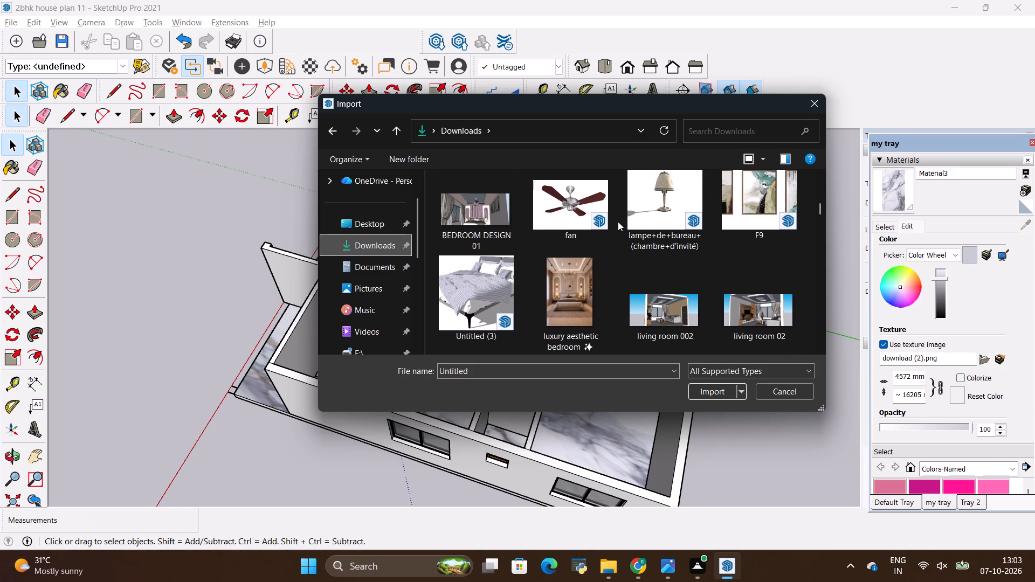
scroll(618, 221, "down", 2)
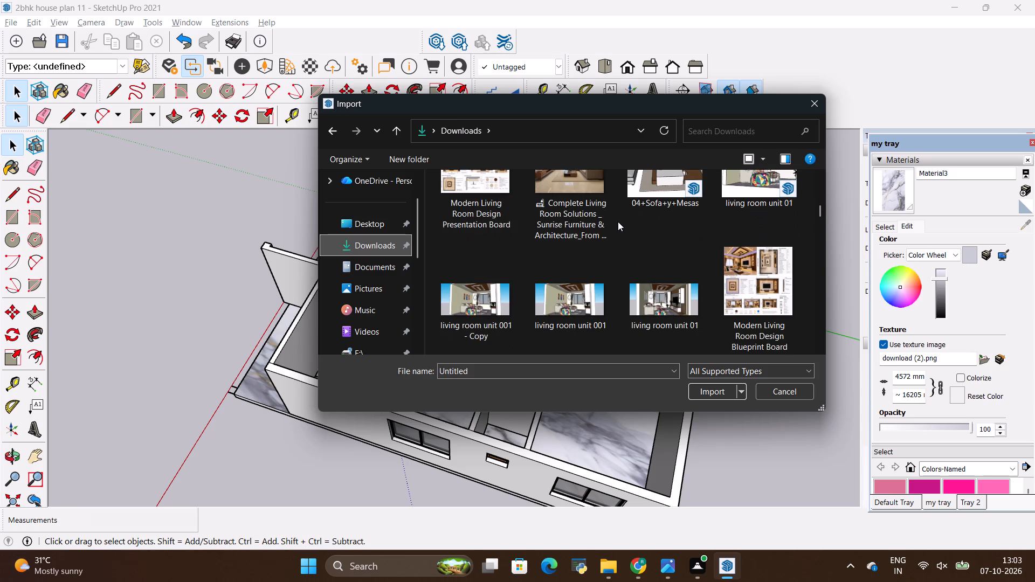
scroll(618, 221, "down", 2)
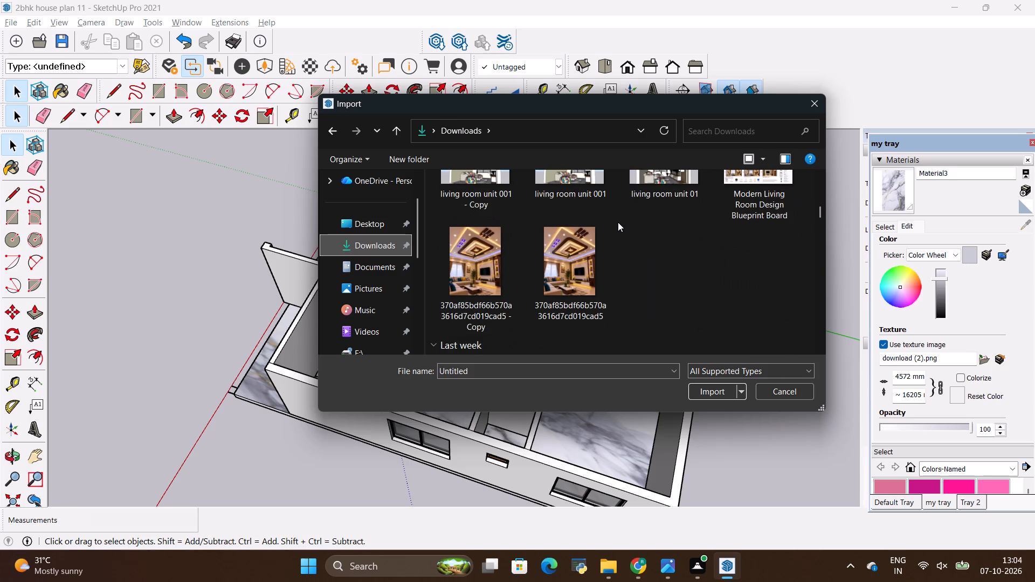
scroll(618, 222, "down", 2)
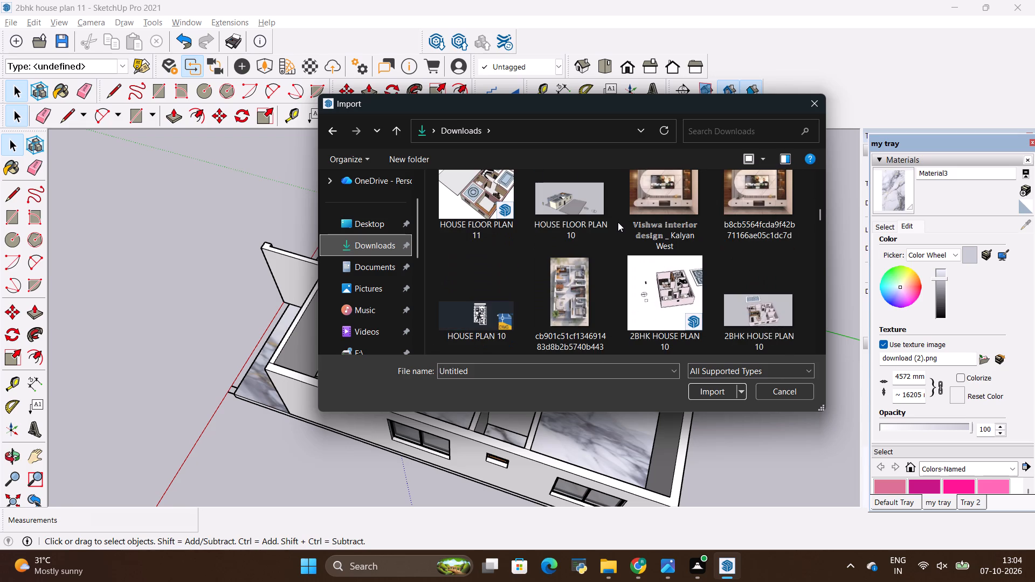
scroll(623, 222, "down", 1)
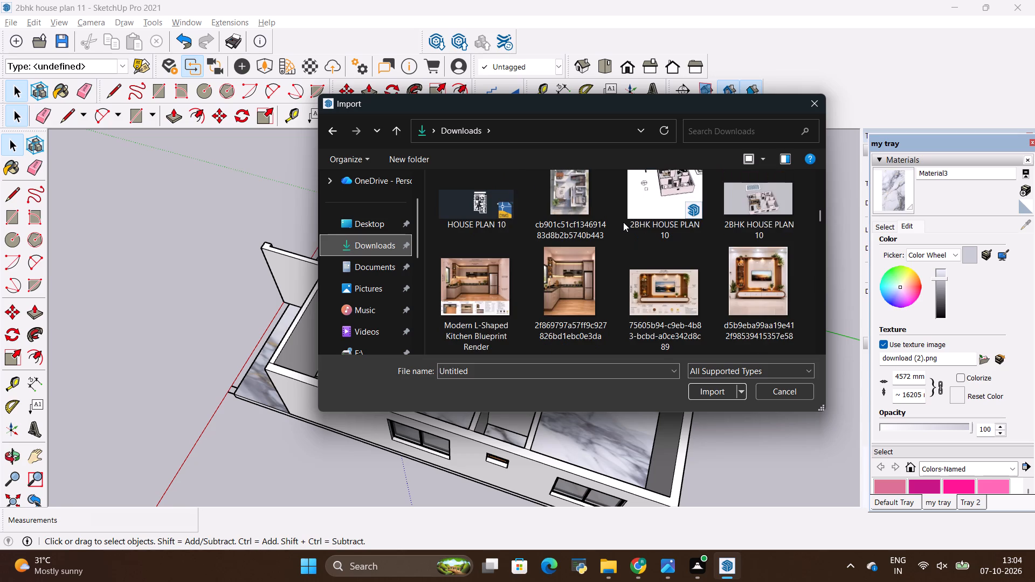
scroll(623, 222, "down", 3)
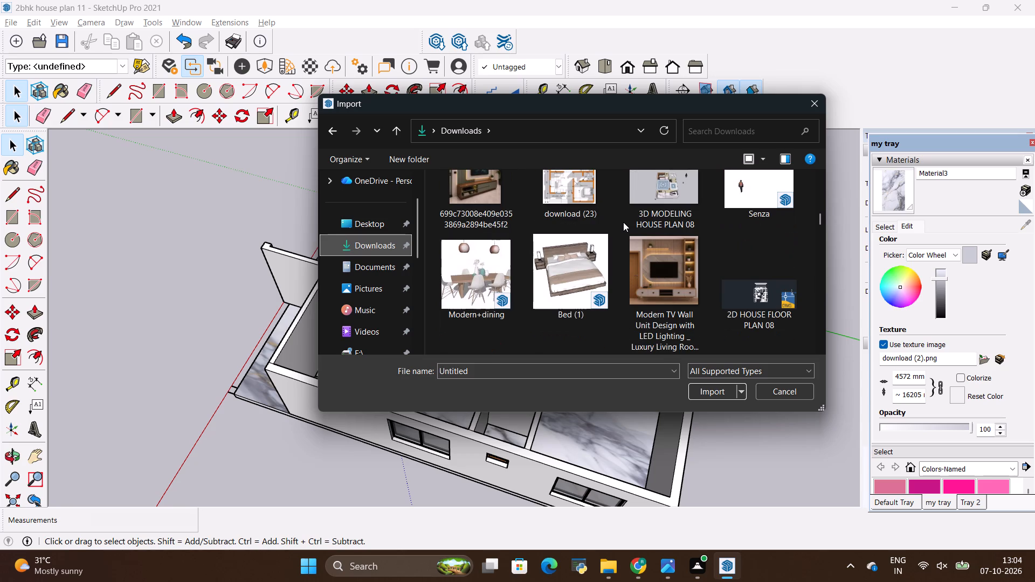
scroll(623, 222, "up", 1)
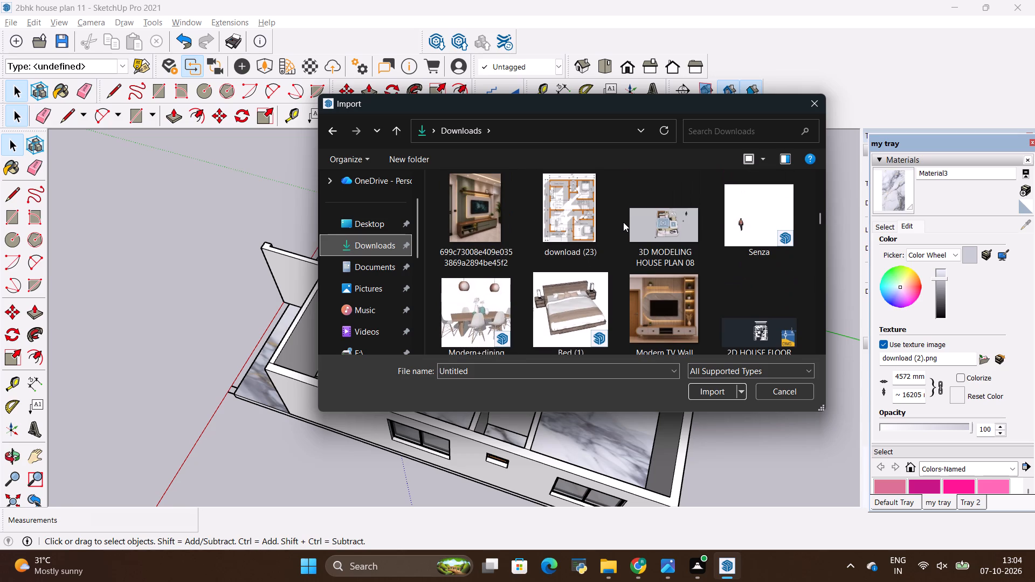
scroll(623, 222, "down", 3)
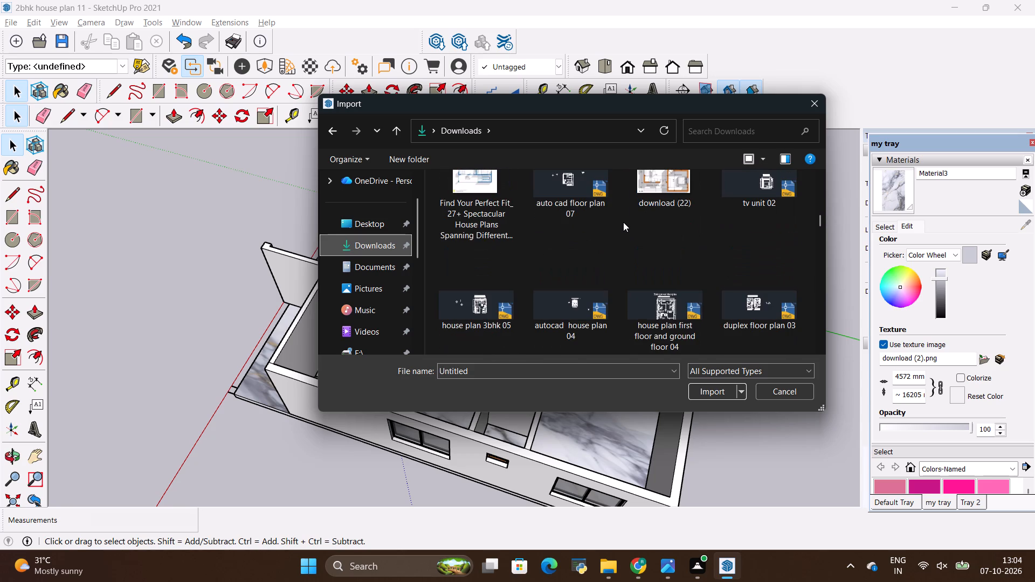
scroll(623, 222, "up", 2)
scroll(623, 222, "down", 5)
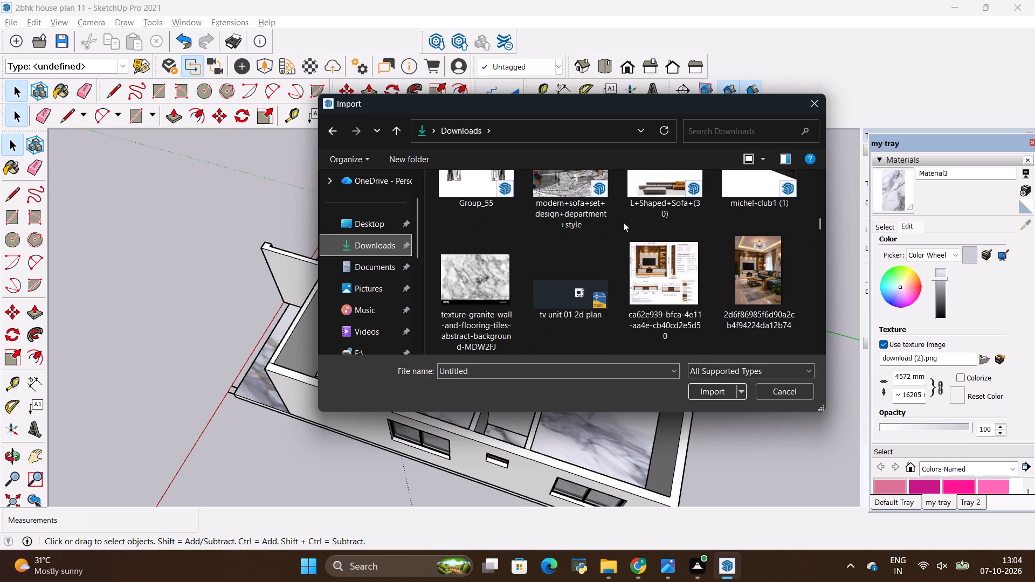
scroll(623, 222, "up", 1)
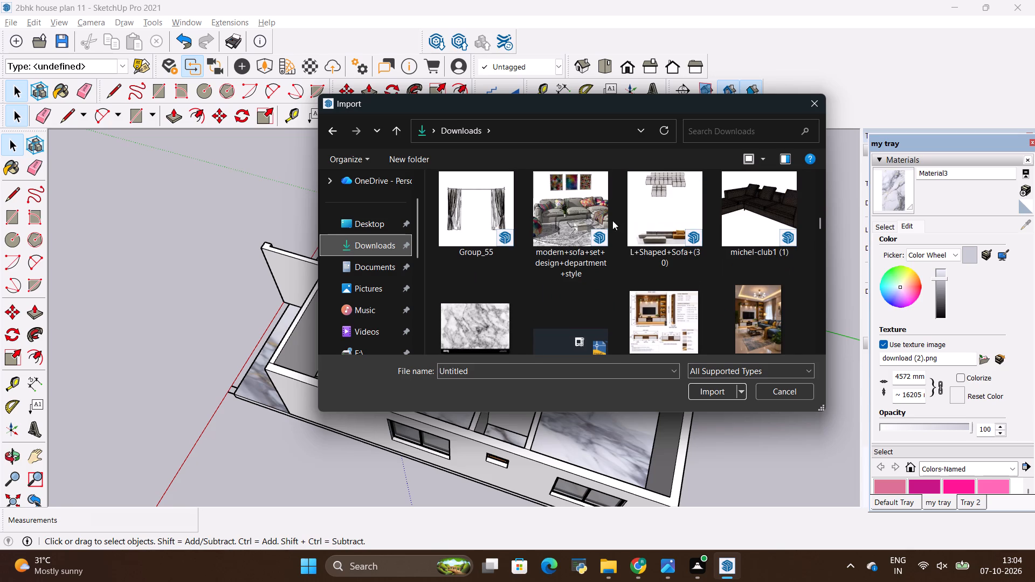
scroll(621, 226, "down", 2)
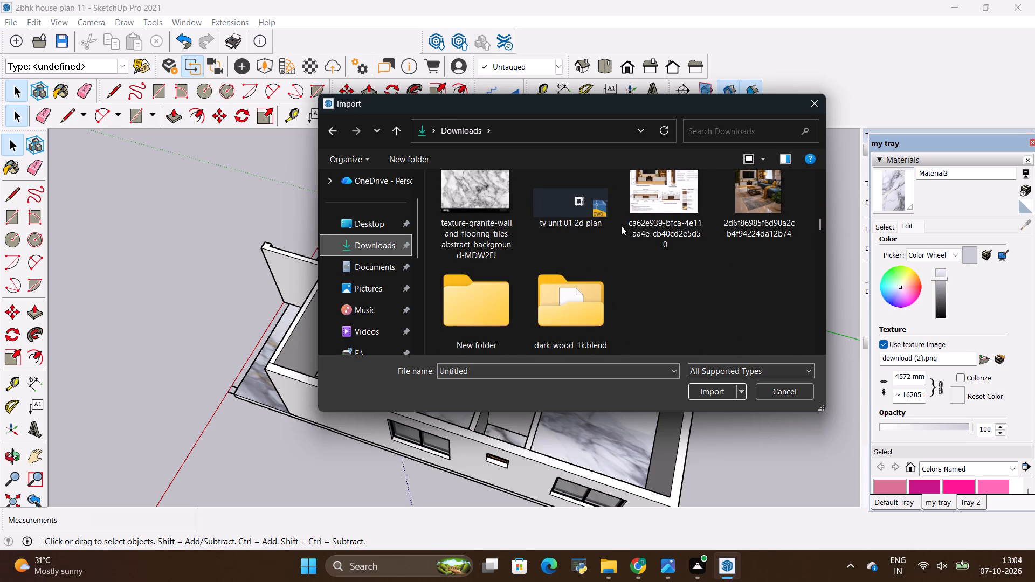
scroll(621, 226, "down", 4)
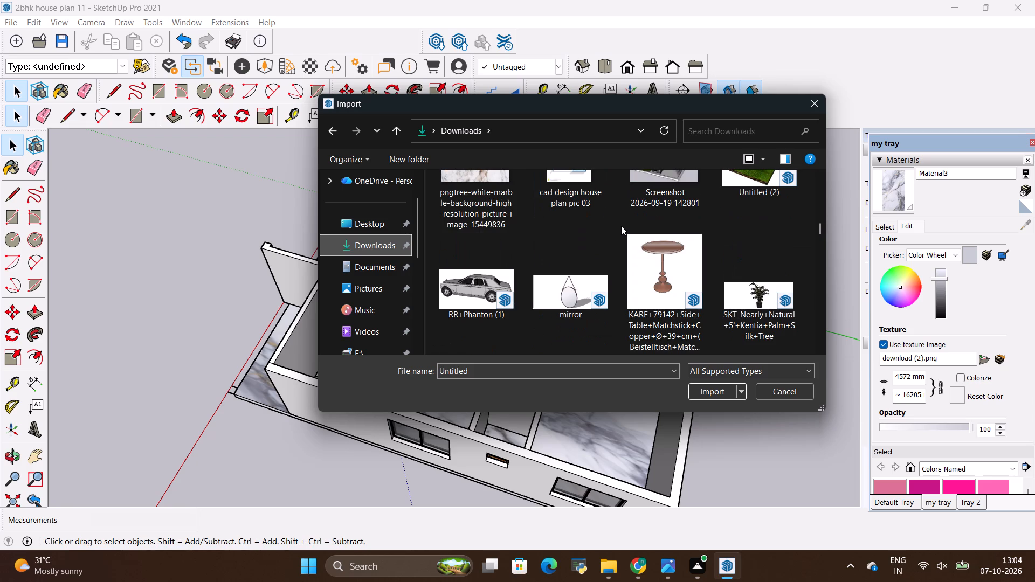
Look back through the more recent files in the Downloads folder, comparing the sofa, living room, bedroom and TV unit models.
scroll(621, 226, "up", 4)
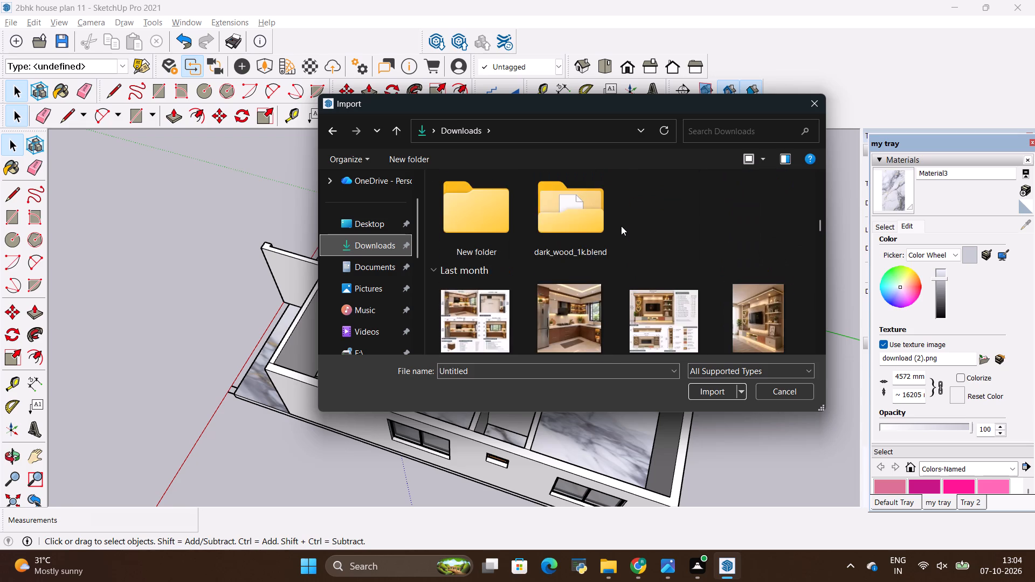
scroll(621, 226, "up", 10)
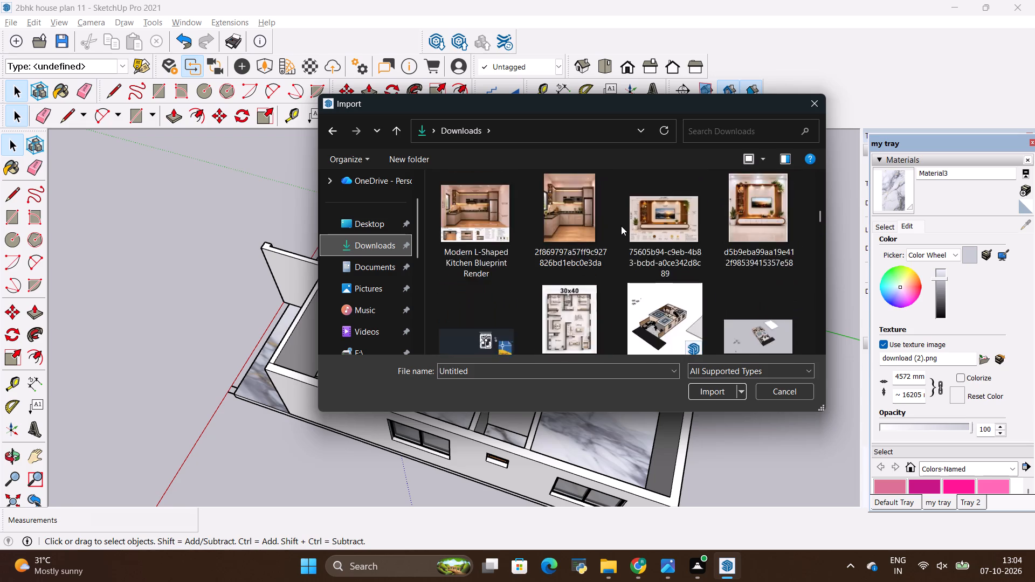
scroll(621, 226, "down", 3)
scroll(621, 226, "up", 1)
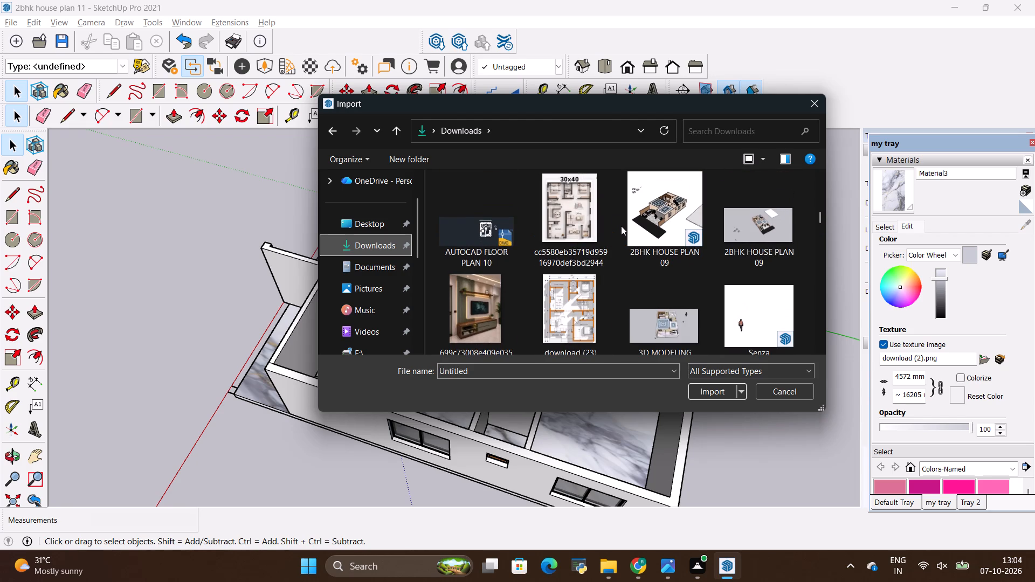
scroll(621, 226, "up", 4)
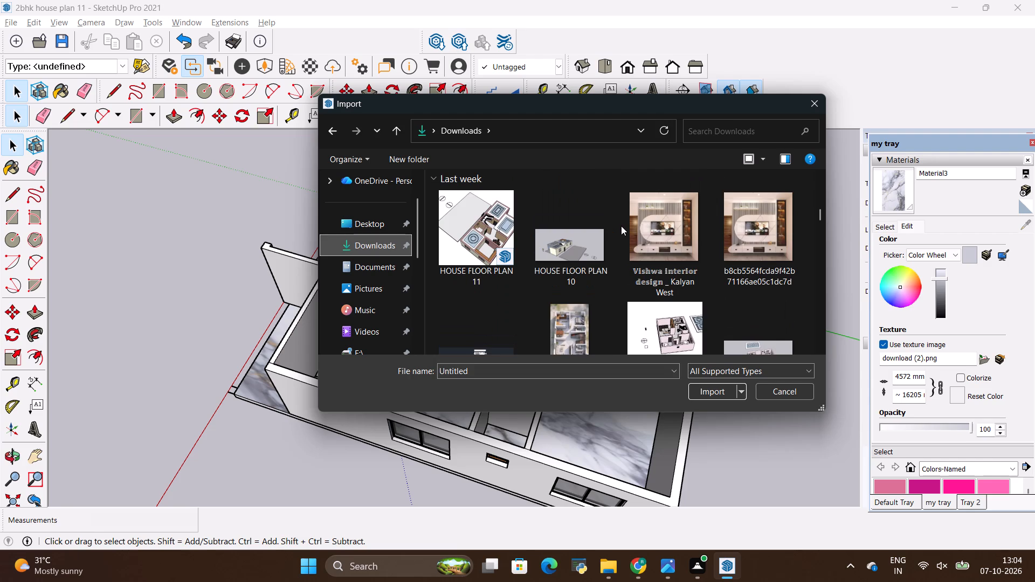
scroll(621, 226, "up", 4)
scroll(616, 227, "down", 3)
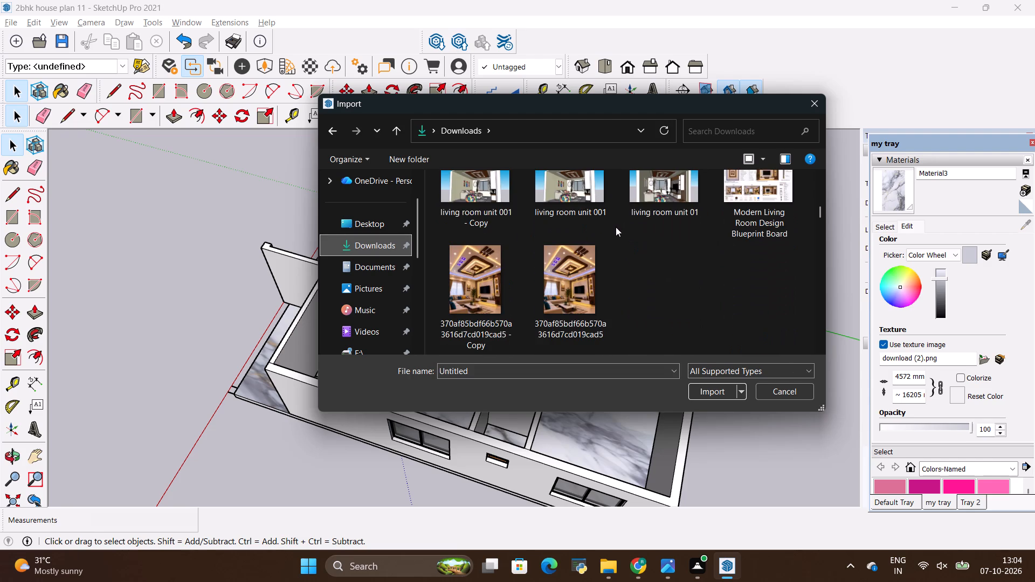
scroll(616, 227, "down", 5)
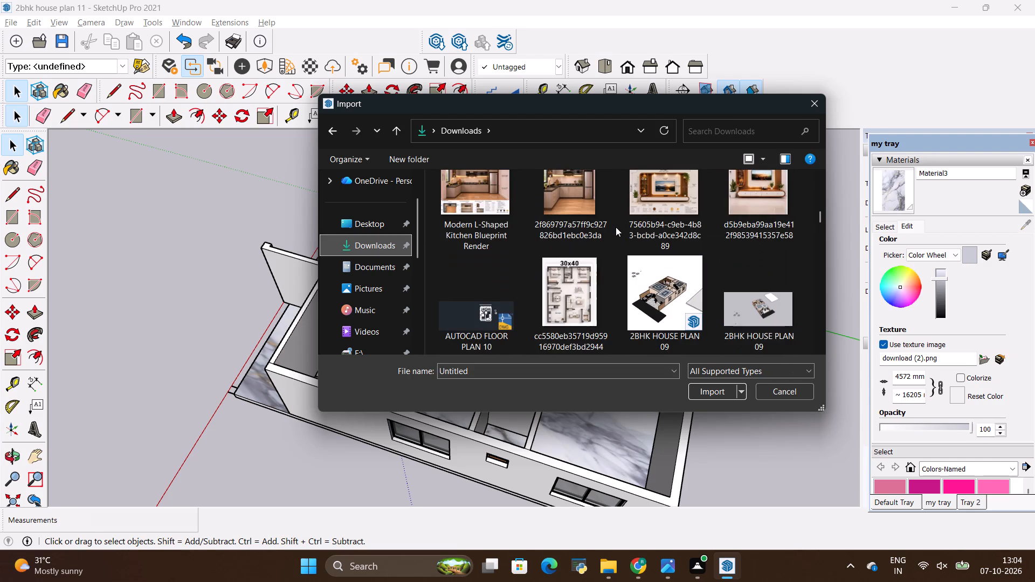
scroll(616, 227, "down", 4)
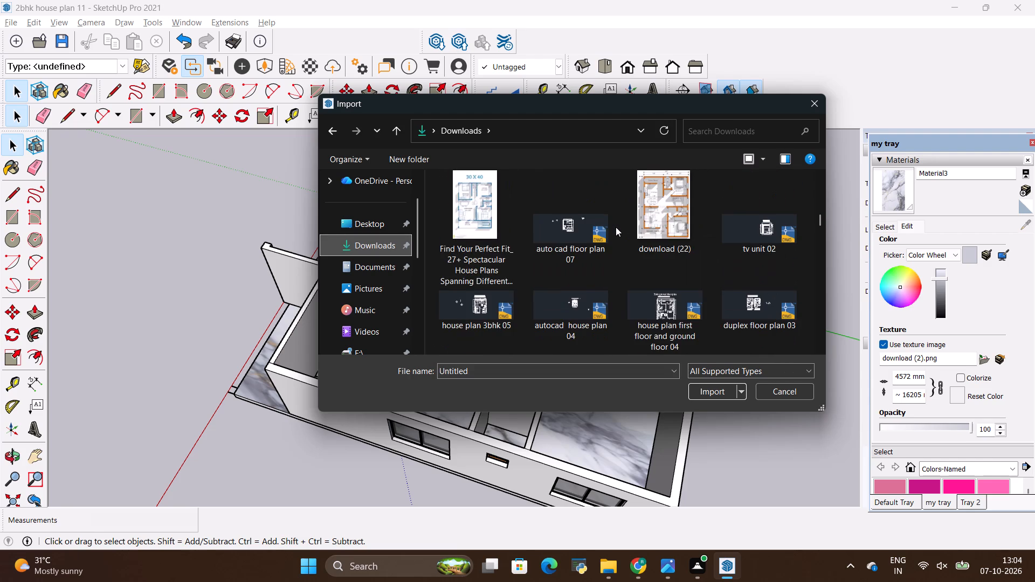
scroll(616, 227, "up", 7)
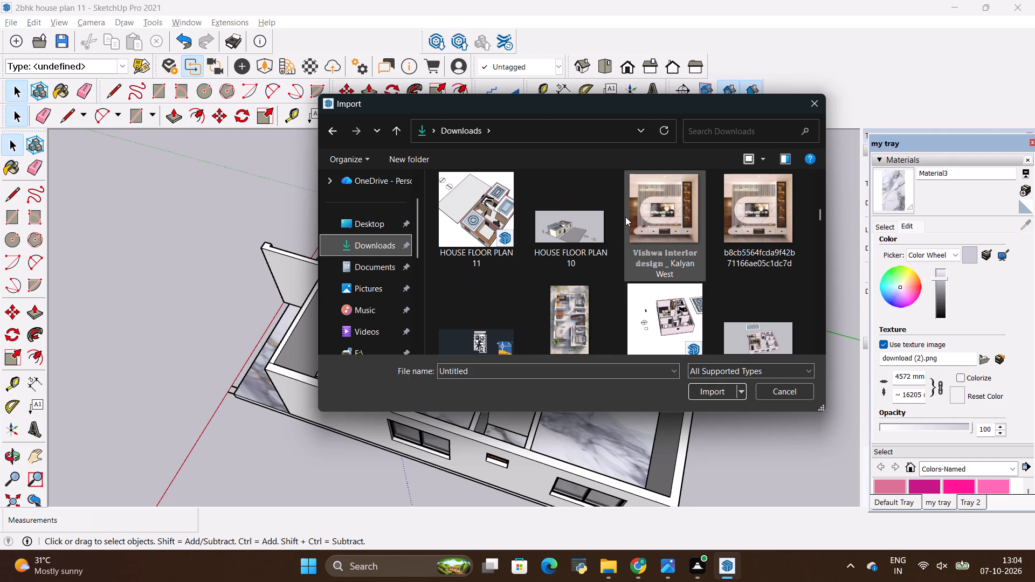
scroll(620, 217, "up", 2)
scroll(620, 217, "down", 1)
scroll(620, 217, "up", 3)
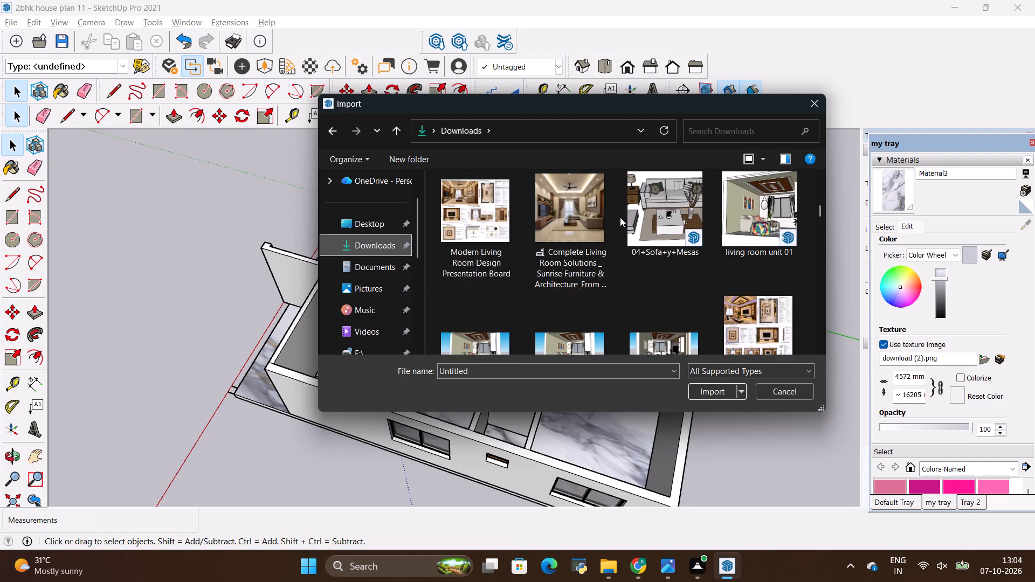
scroll(620, 217, "up", 5)
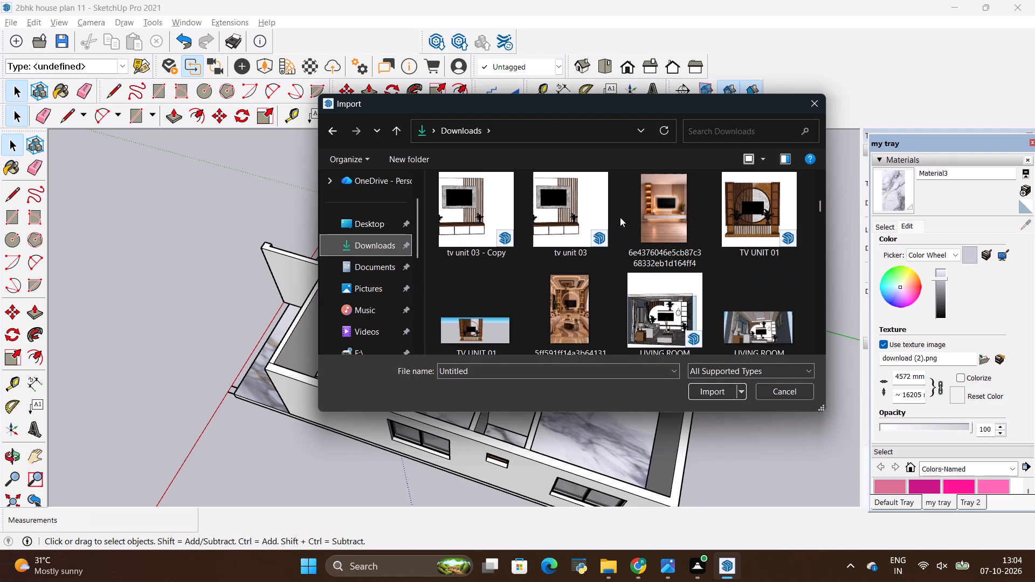
scroll(620, 217, "down", 3)
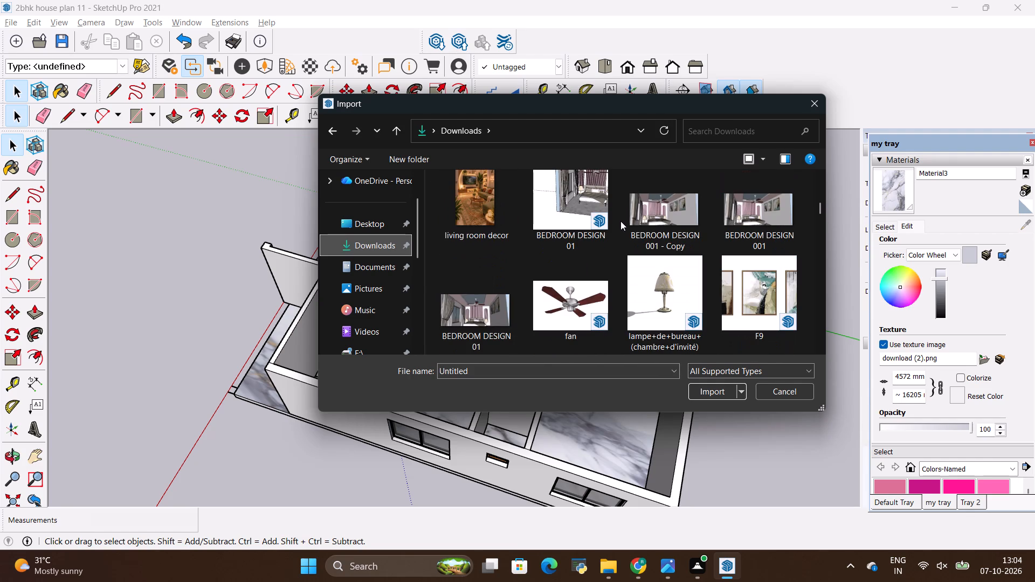
scroll(620, 221, "up", 3)
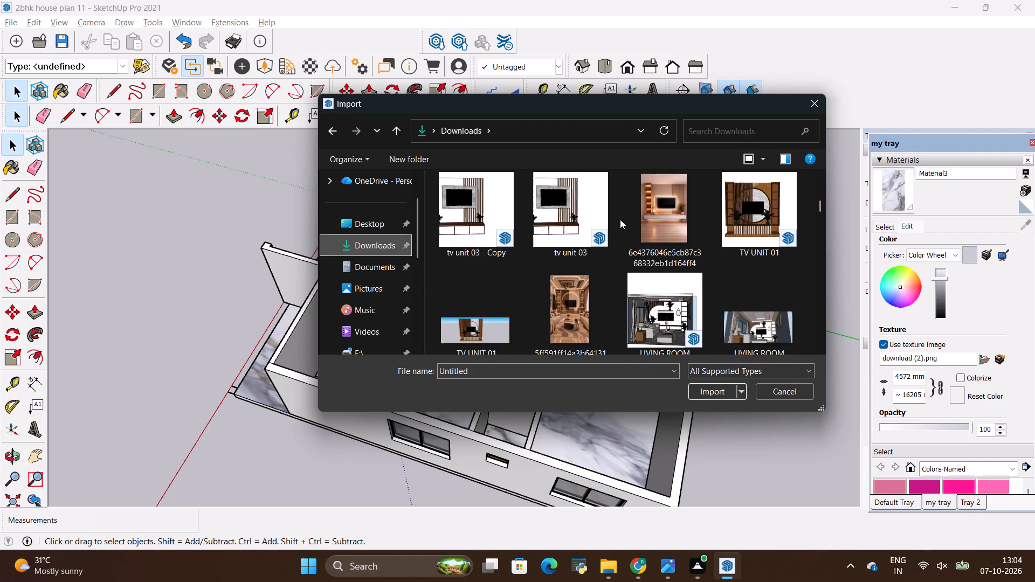
Import the 04+Sofa+y+Mesas sofa and table model from the Downloads folder.
scroll(620, 219, "down", 5)
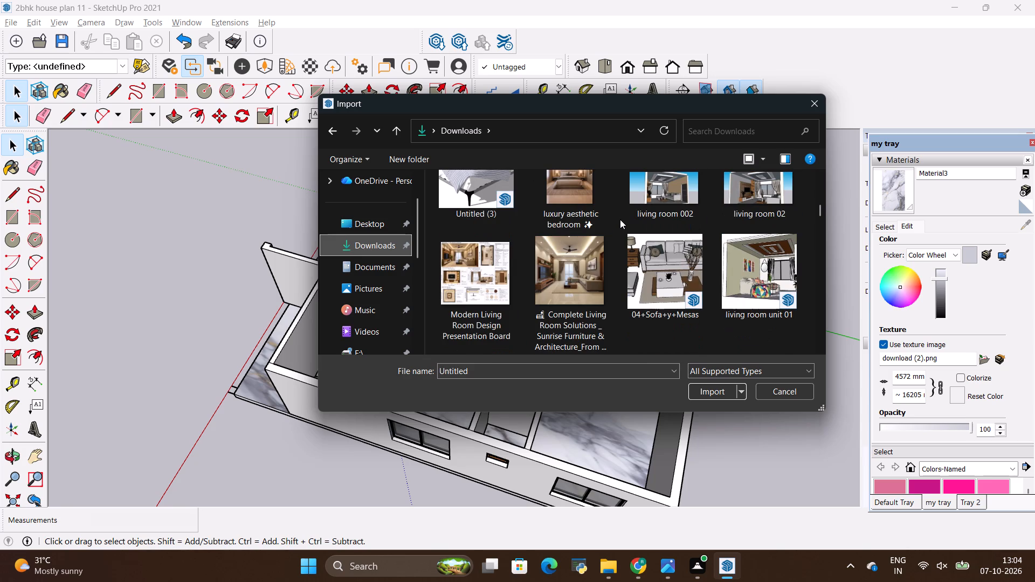
left_click(657, 259)
left_click(701, 391)
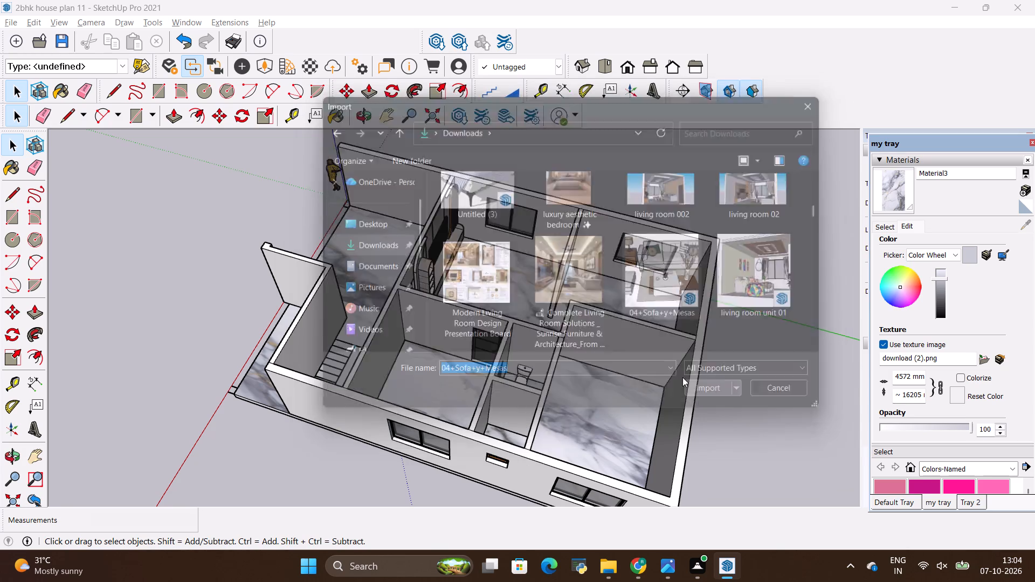
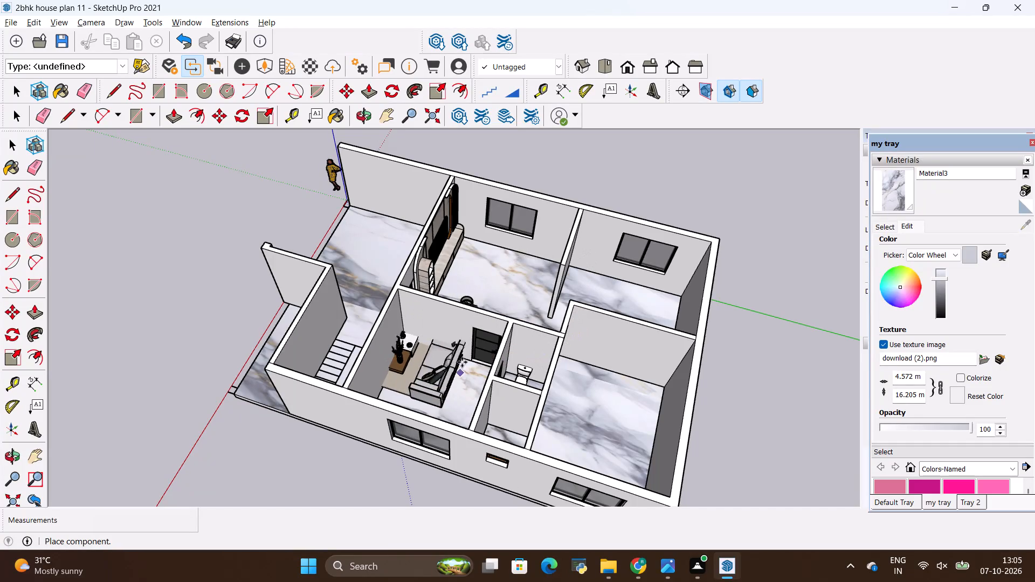
Place the imported sofa and table set on the open ground outside the house, beyond the end wall.
scroll(400, 315, "down", 3)
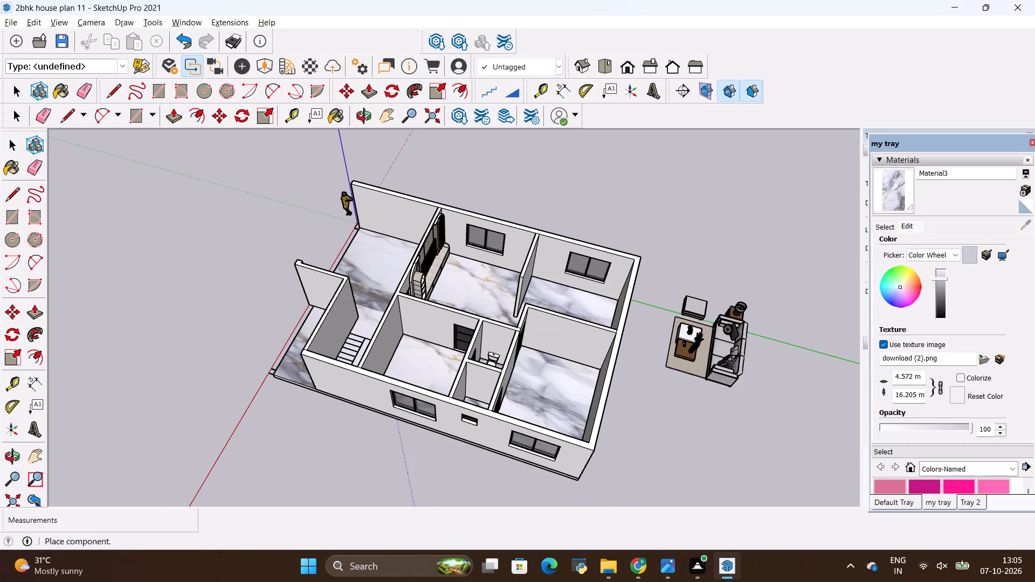
left_click(705, 360)
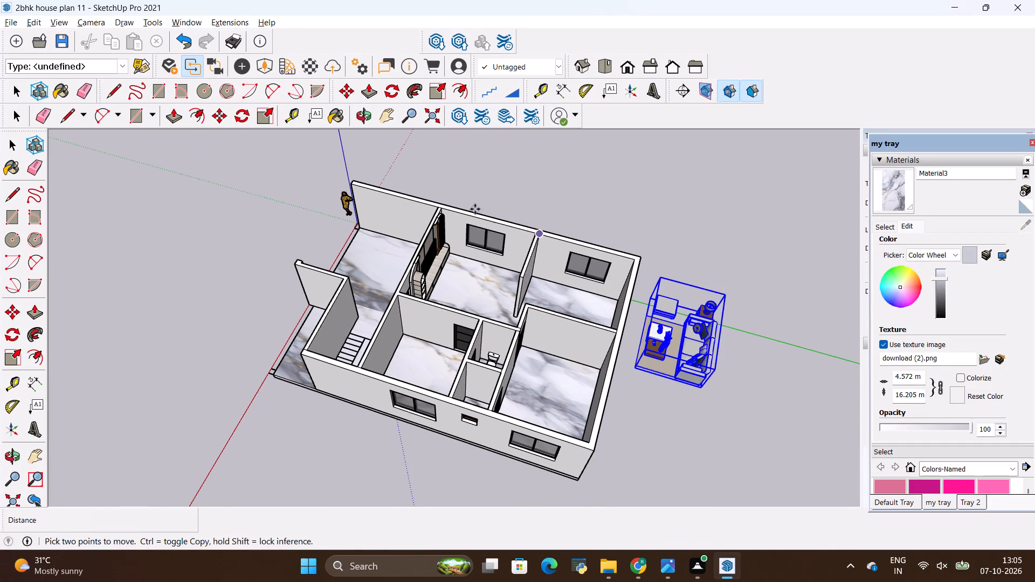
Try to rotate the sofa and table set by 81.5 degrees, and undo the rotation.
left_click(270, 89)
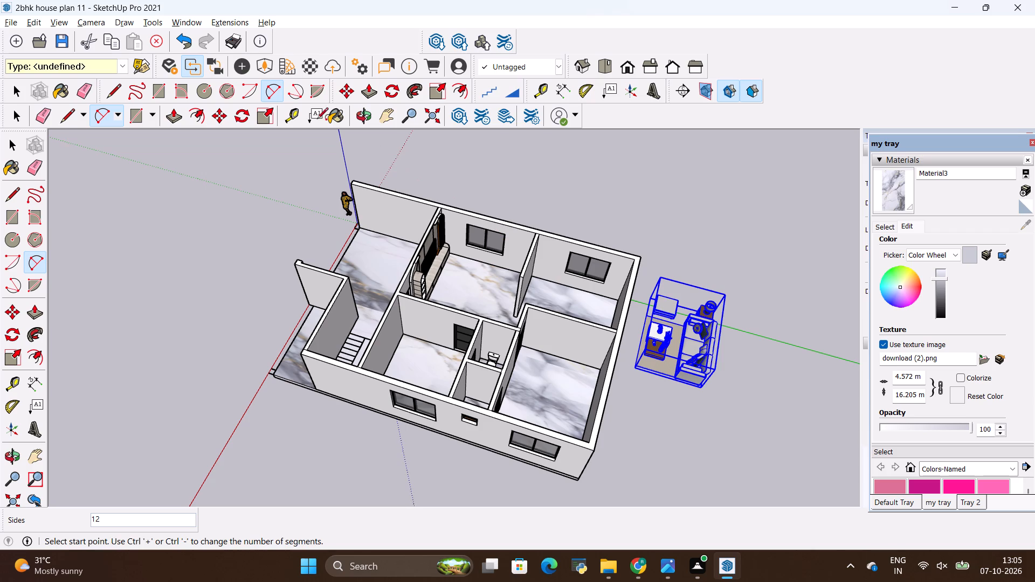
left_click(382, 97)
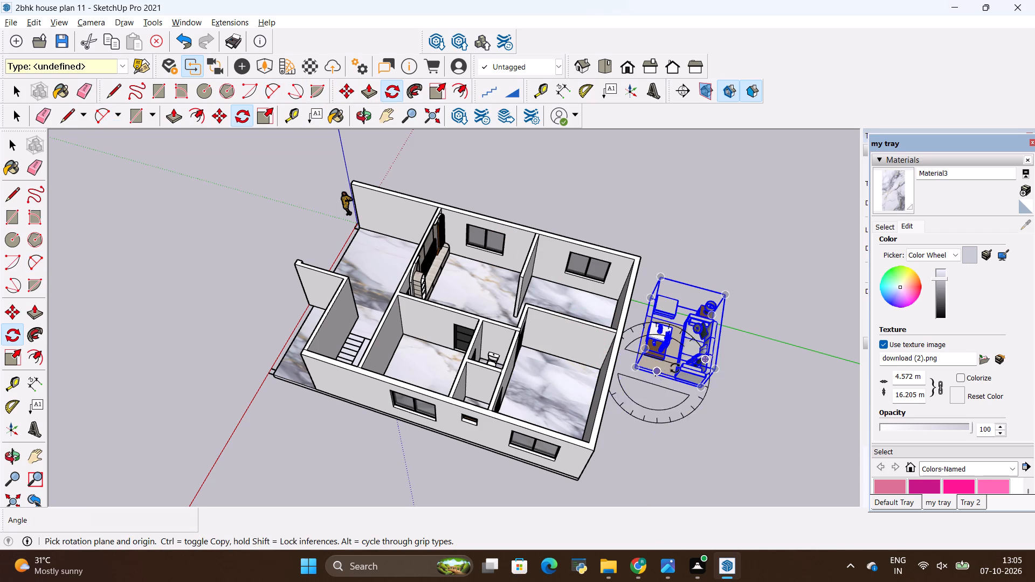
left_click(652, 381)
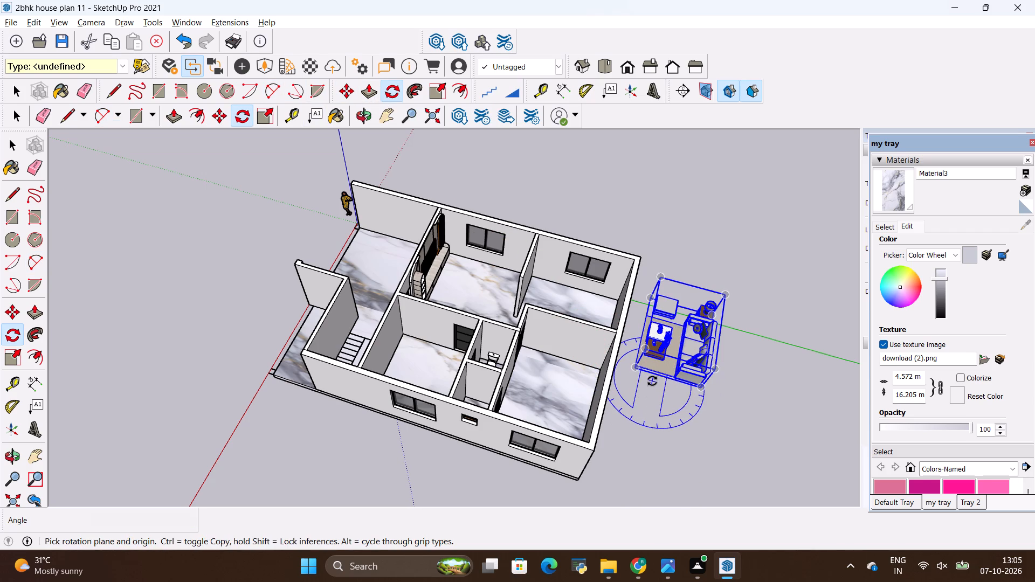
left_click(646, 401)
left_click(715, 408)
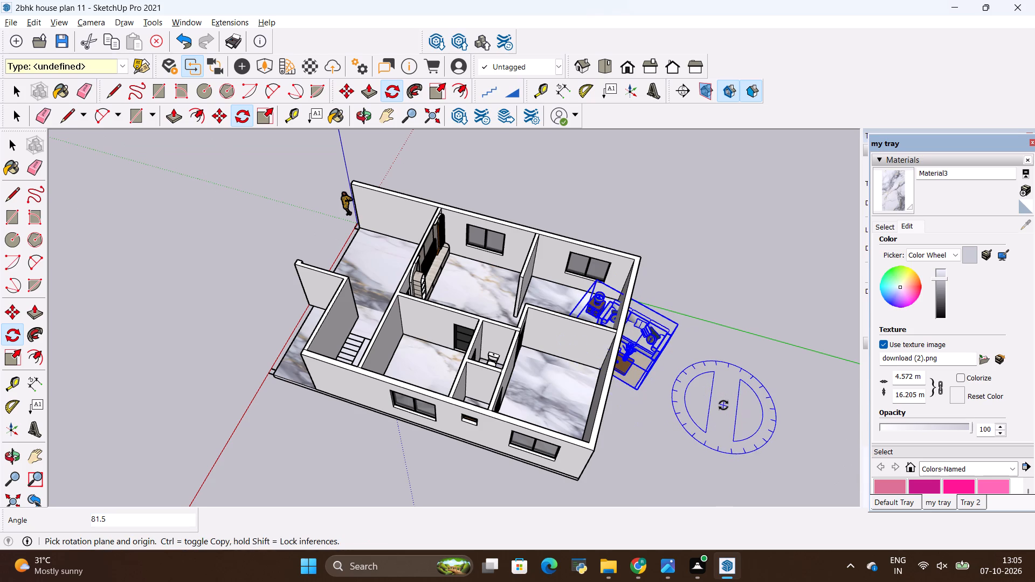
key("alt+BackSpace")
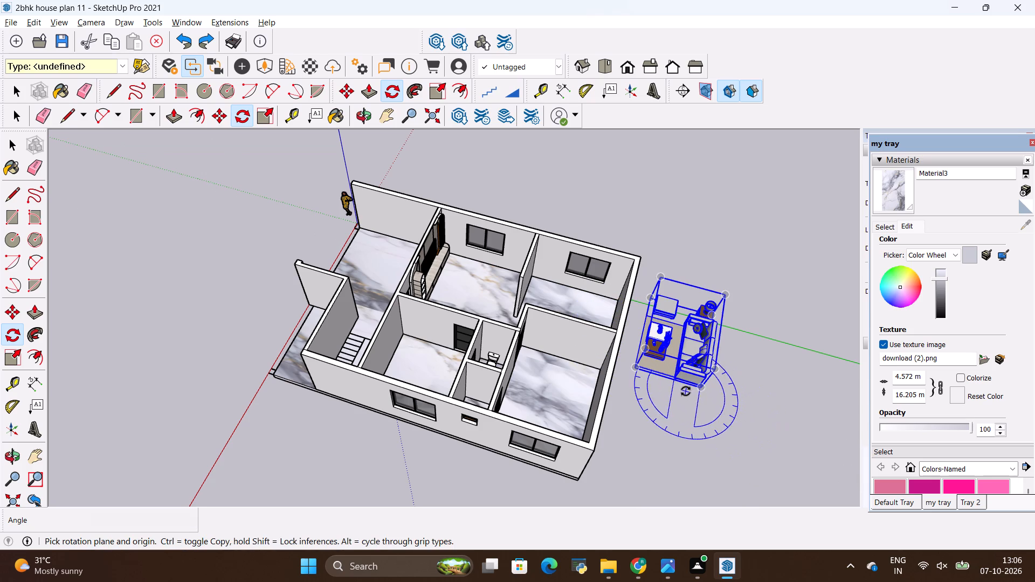
Rotate the sofa and table set on the ground so the sofa lies parallel to the house's long walls.
left_click(738, 348)
left_click(736, 365)
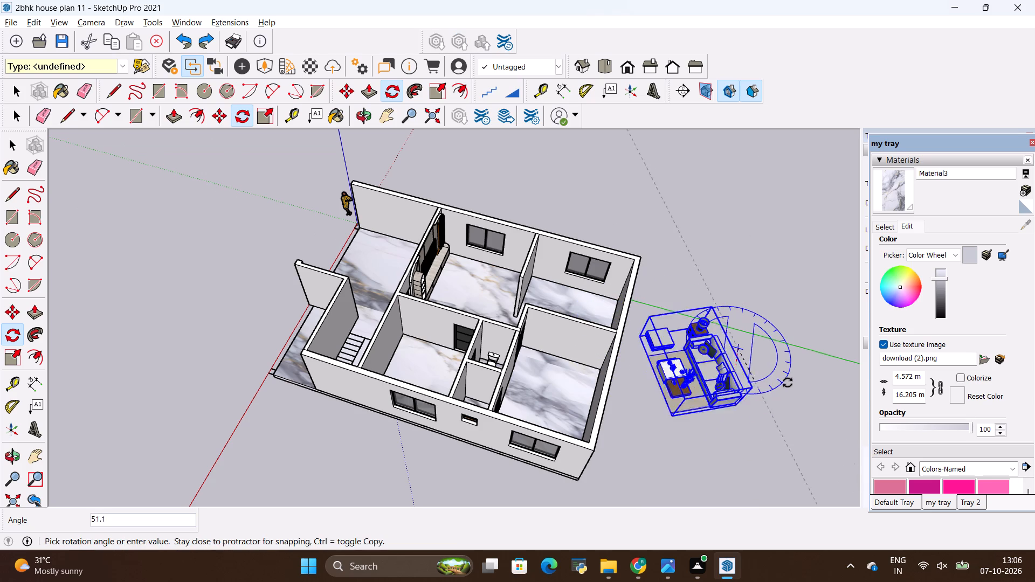
left_click(802, 369)
key("space")
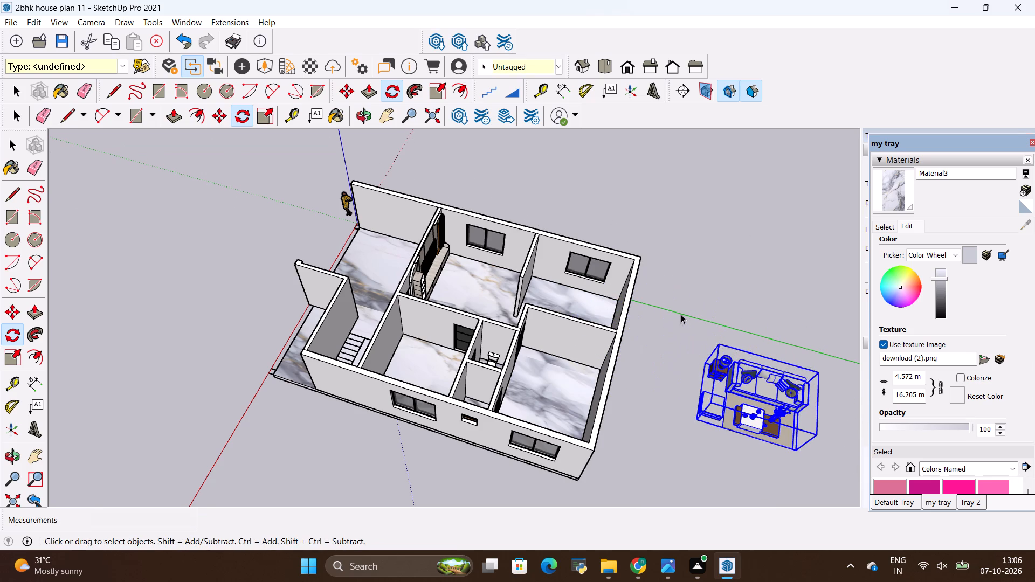
left_click(681, 314)
Move the sofa and table set into the living room, with the sofa along the window wall beside the TV unit.
left_click(728, 420)
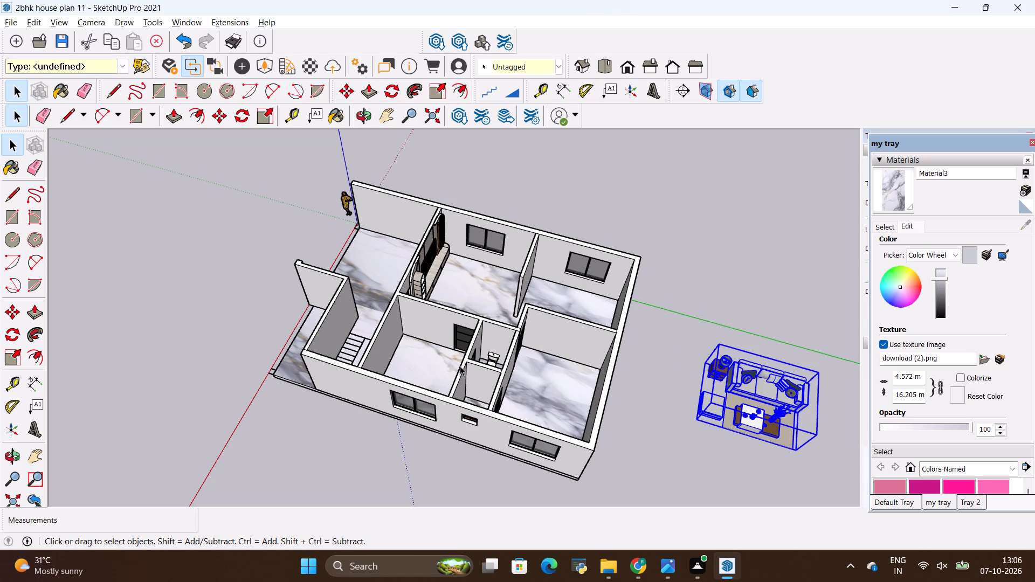
scroll(207, 293, "down", 4)
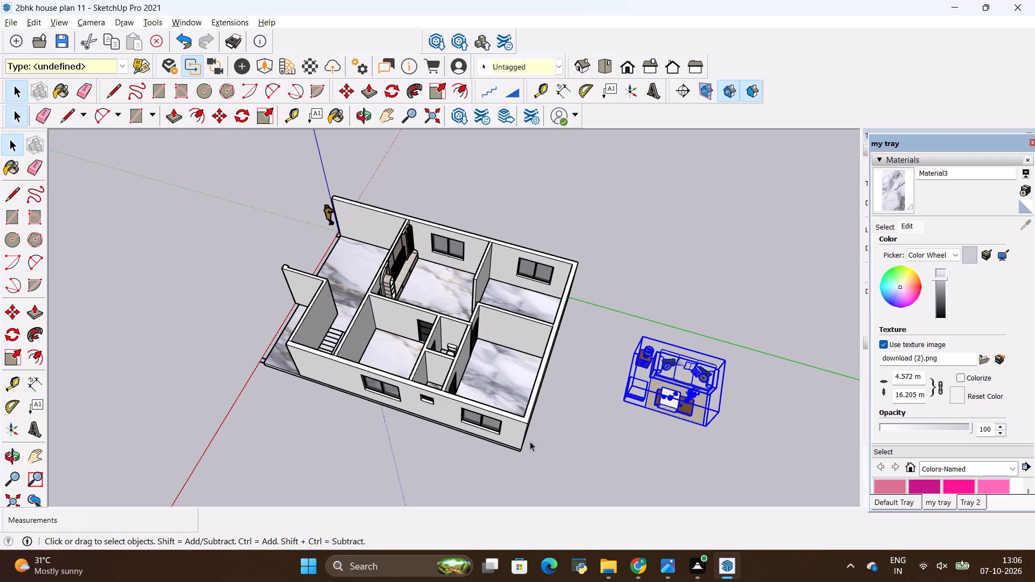
key("m")
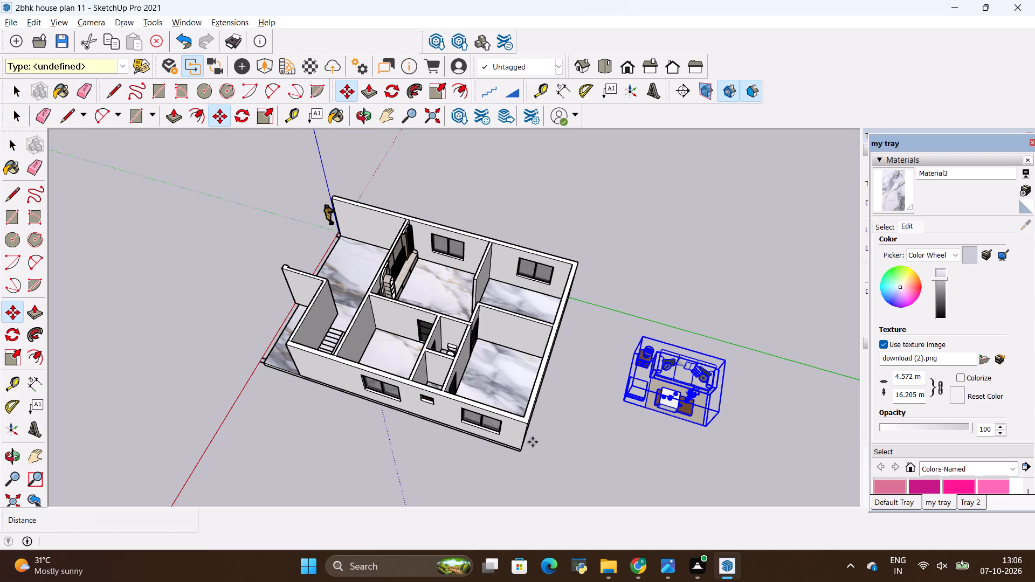
left_click(705, 431)
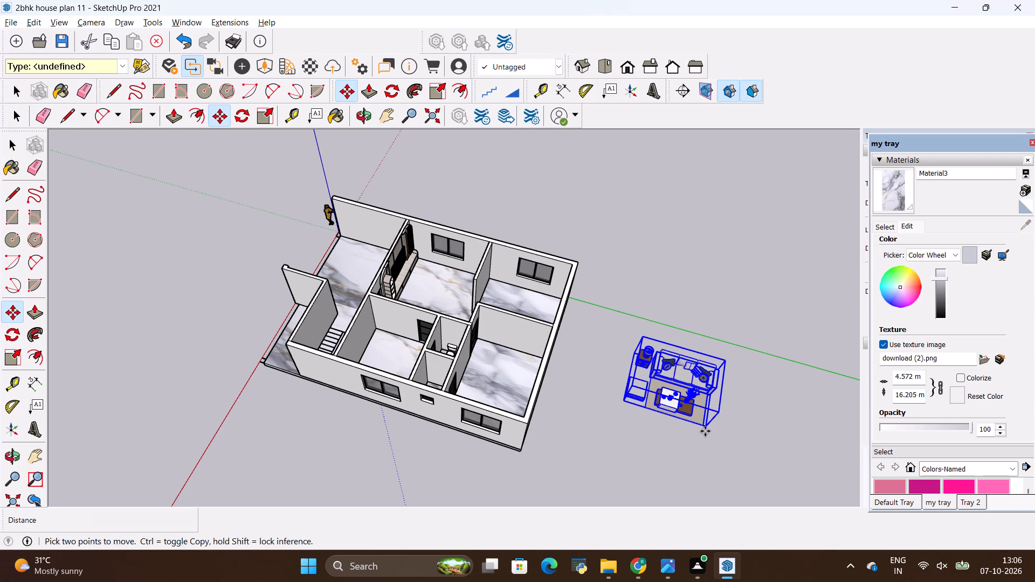
scroll(453, 314, "up", 6)
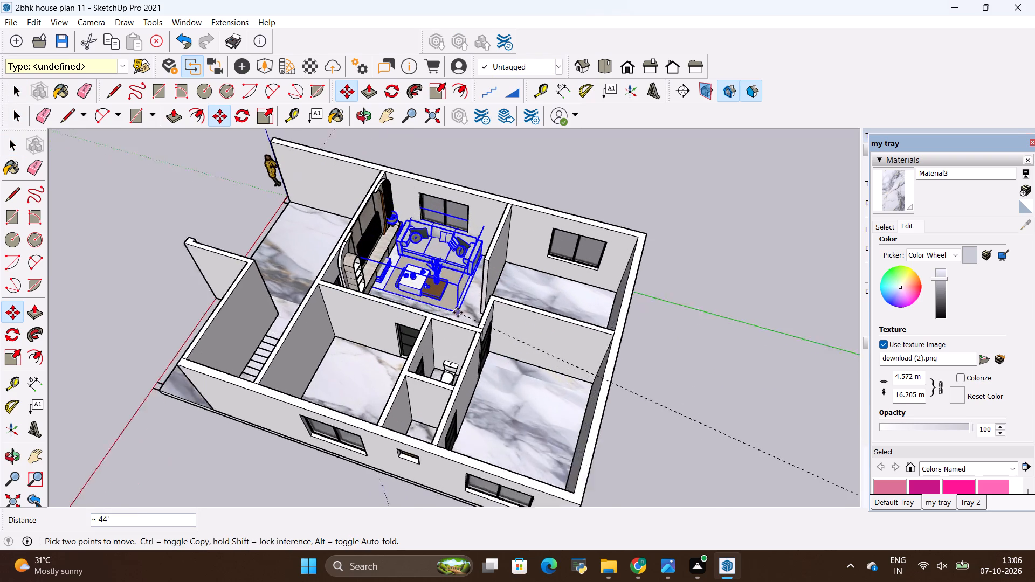
scroll(458, 313, "up", 12)
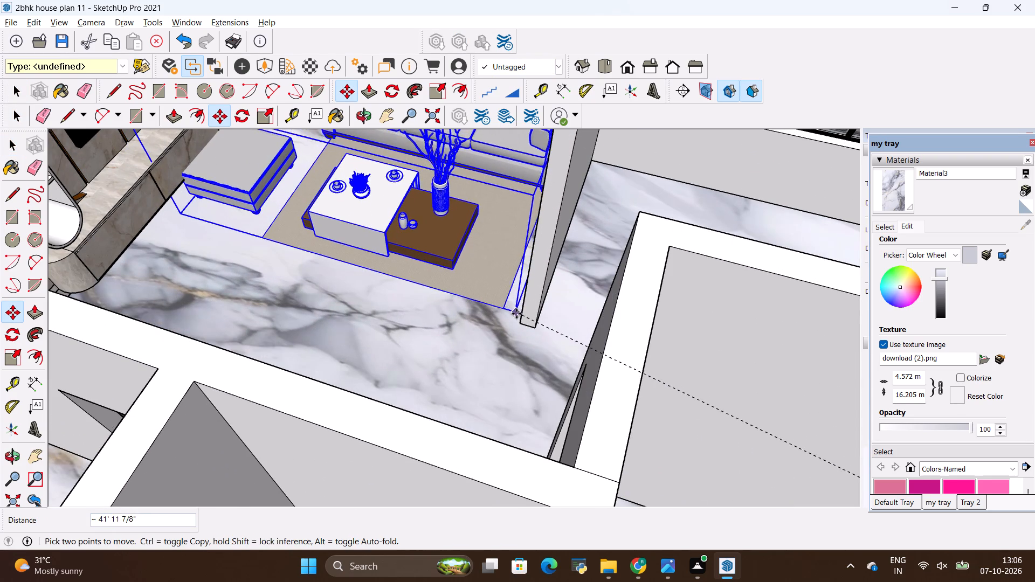
left_click(521, 320)
scroll(537, 360, "down", 9)
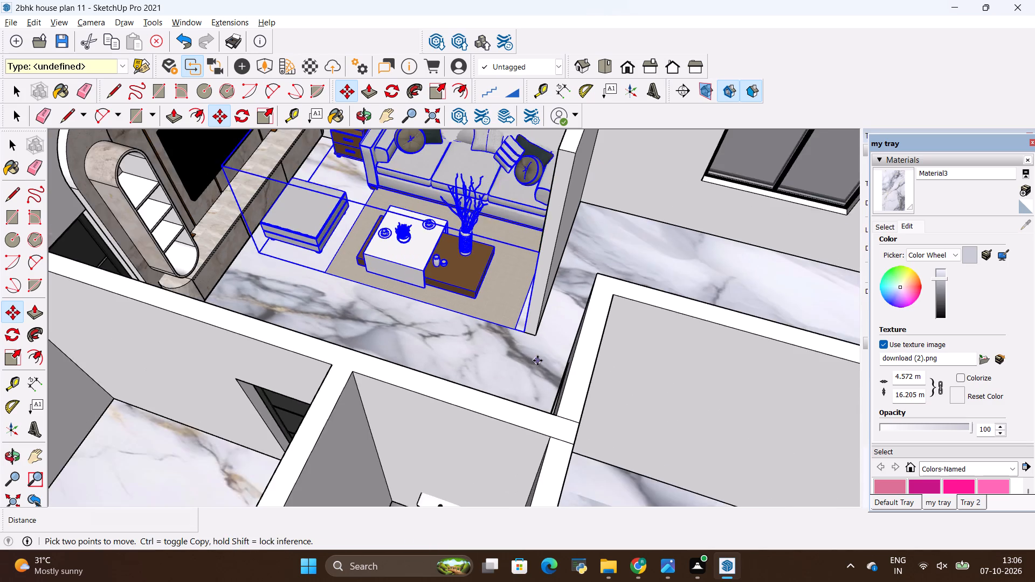
scroll(537, 361, "down", 18)
left_click(646, 221)
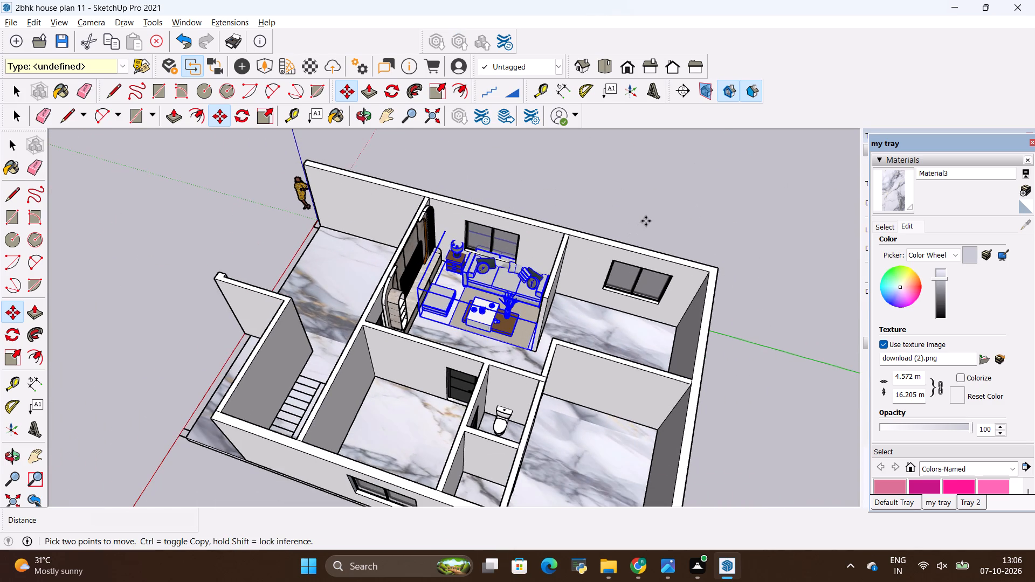
key("space")
left_click(646, 221)
Examine how the sofa set sits relative to the TV unit, window wall and partition in the living room.
scroll(533, 225, "up", 3)
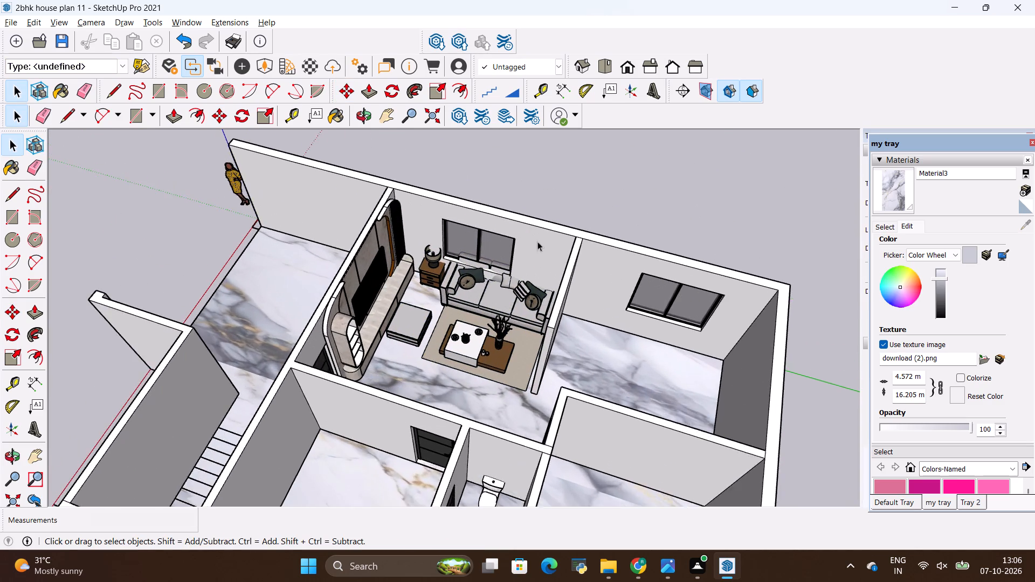
scroll(550, 294, "up", 4)
middle_click_drag(496, 303, 296, 207)
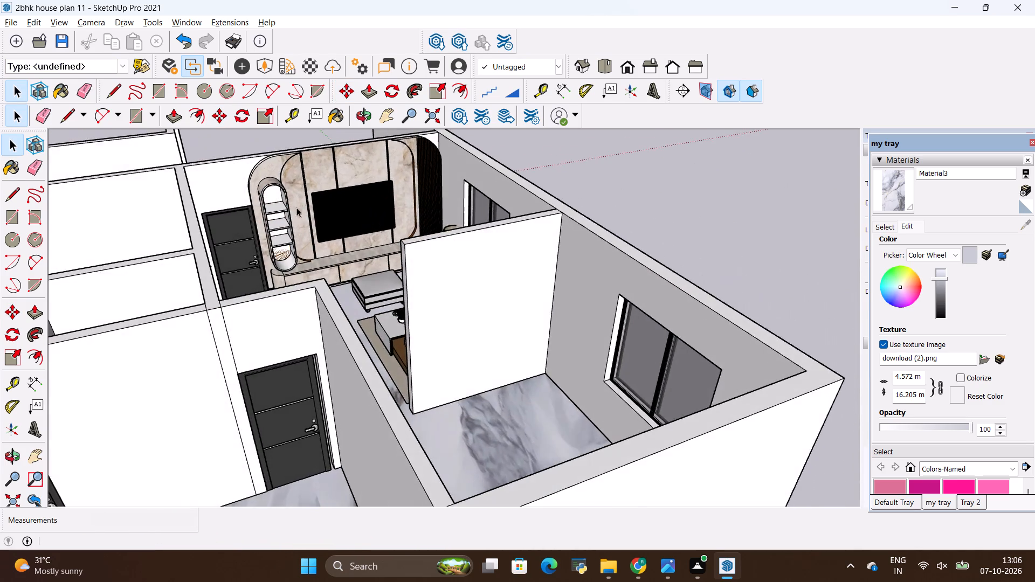
scroll(345, 175, "up", 7)
middle_click_drag(474, 267, 546, 207)
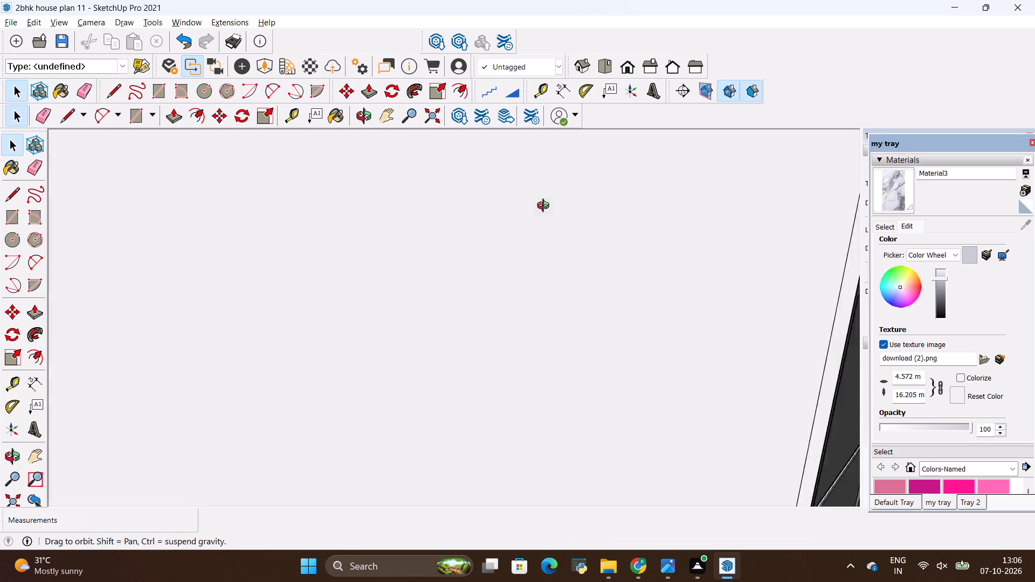
middle_click_drag(546, 207, 483, 261)
middle_click_drag(495, 270, 526, 312)
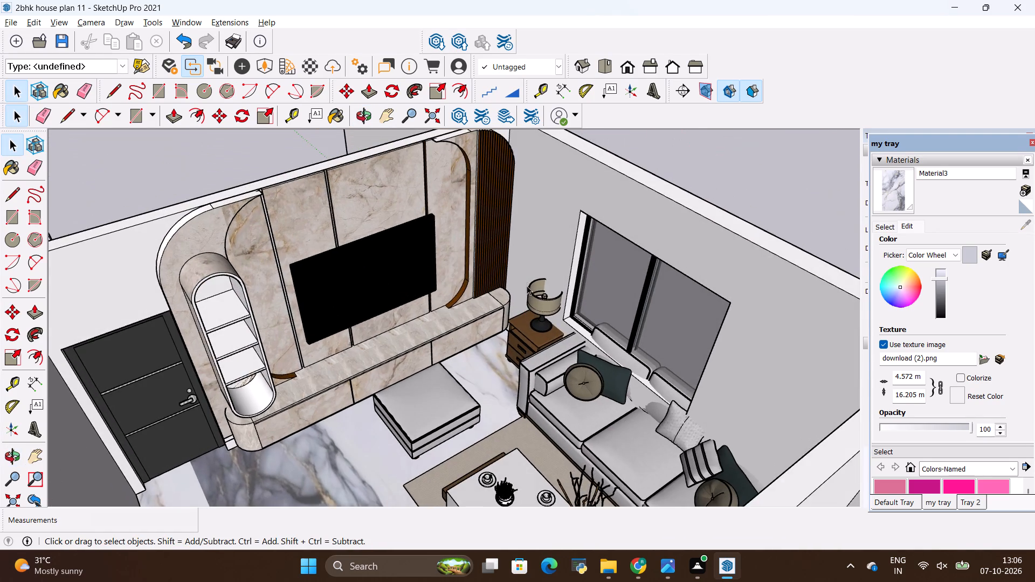
scroll(527, 283, "down", 3)
scroll(543, 160, "up", 3)
middle_click_drag(556, 246, 520, 176)
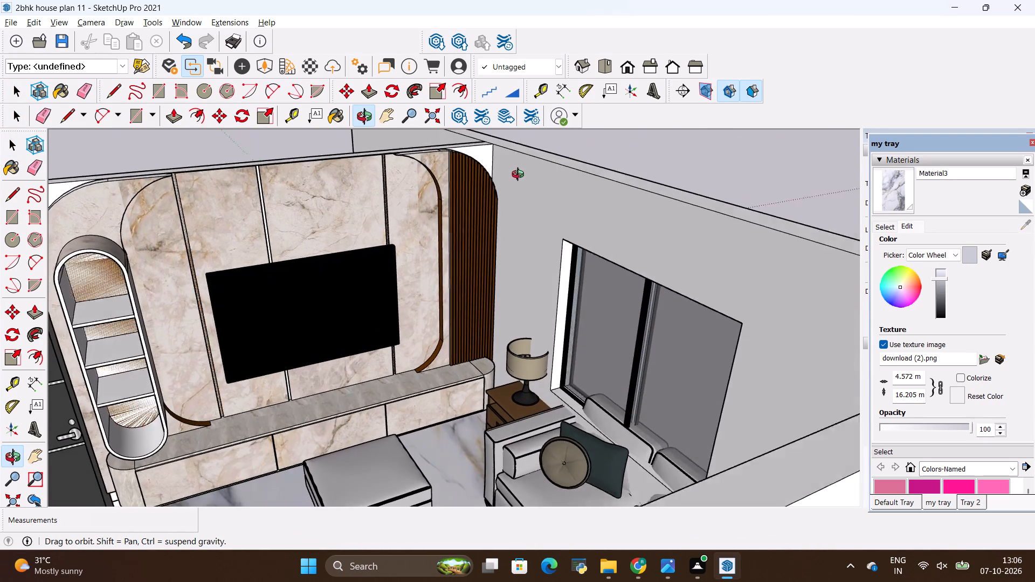
middle_click_drag(520, 176, 523, 165)
middle_click_drag(491, 254, 513, 240)
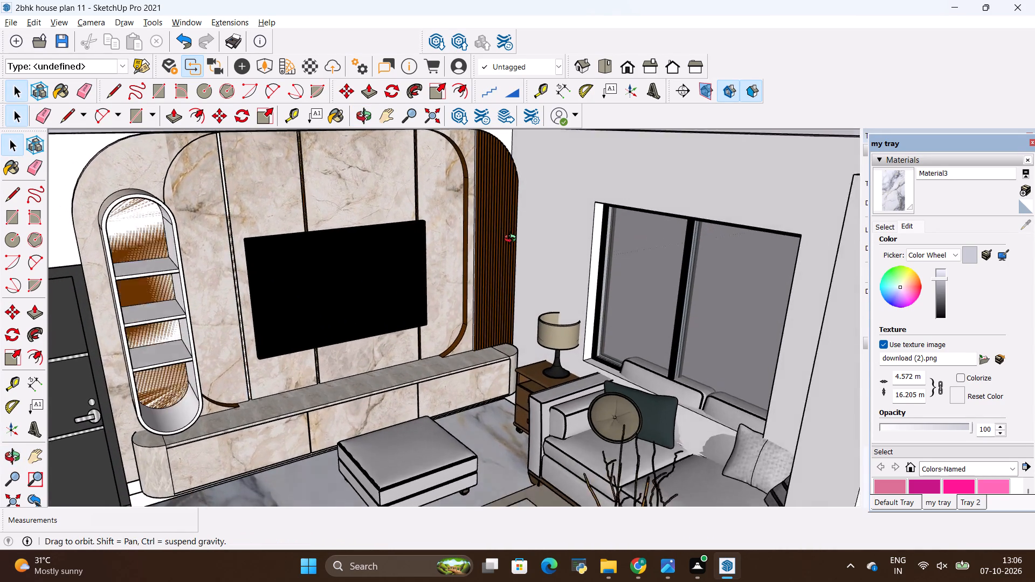
middle_click_drag(513, 240, 523, 261)
scroll(501, 300, "down", 5)
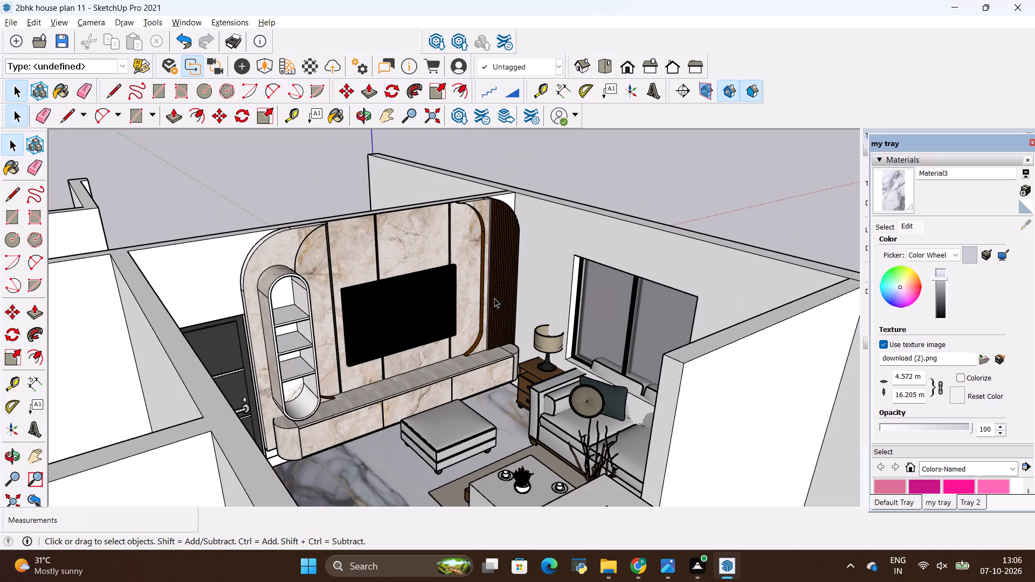
middle_click_drag(505, 300, 484, 336)
scroll(455, 308, "down", 5)
middle_click_drag(438, 358, 486, 400)
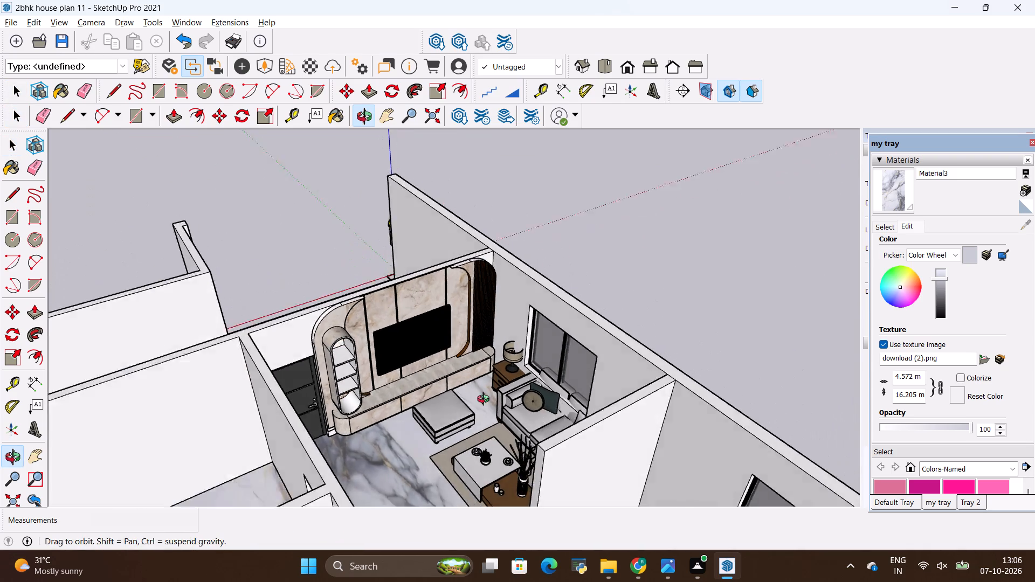
middle_click_drag(486, 400, 516, 418)
Move the sofa and table set about 11 inches away from the living room's window wall.
left_click(507, 433)
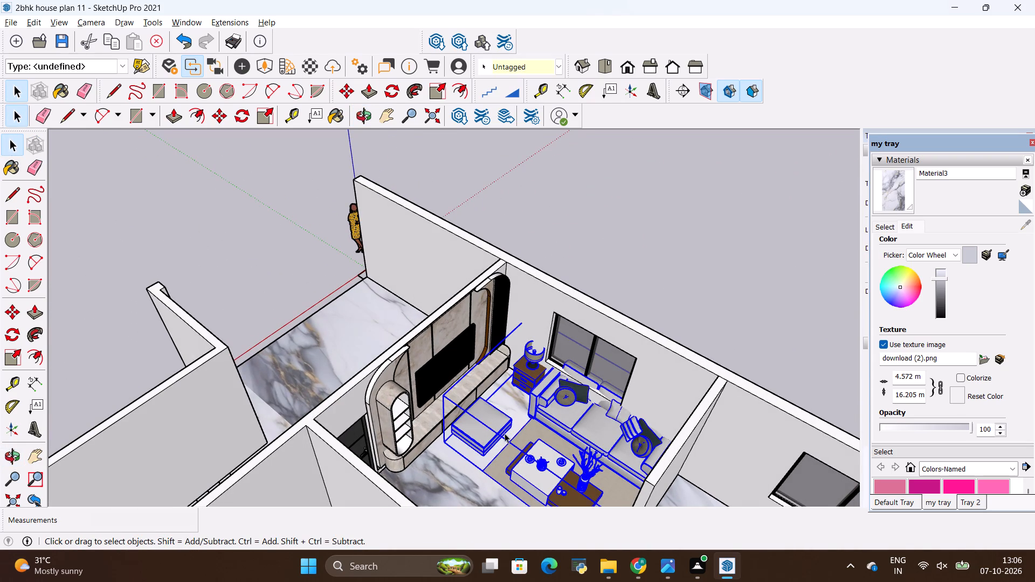
key("m")
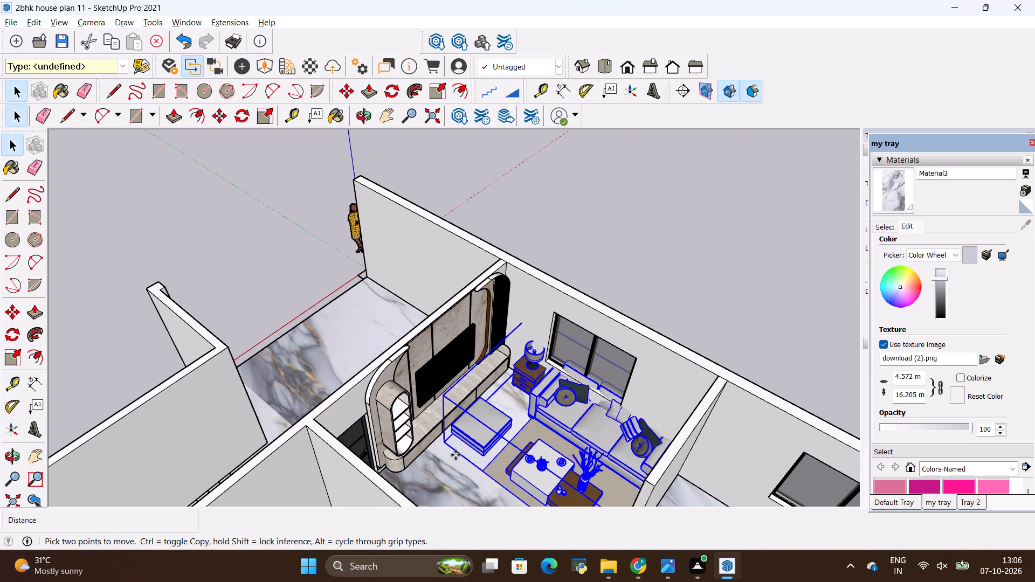
left_click(460, 447)
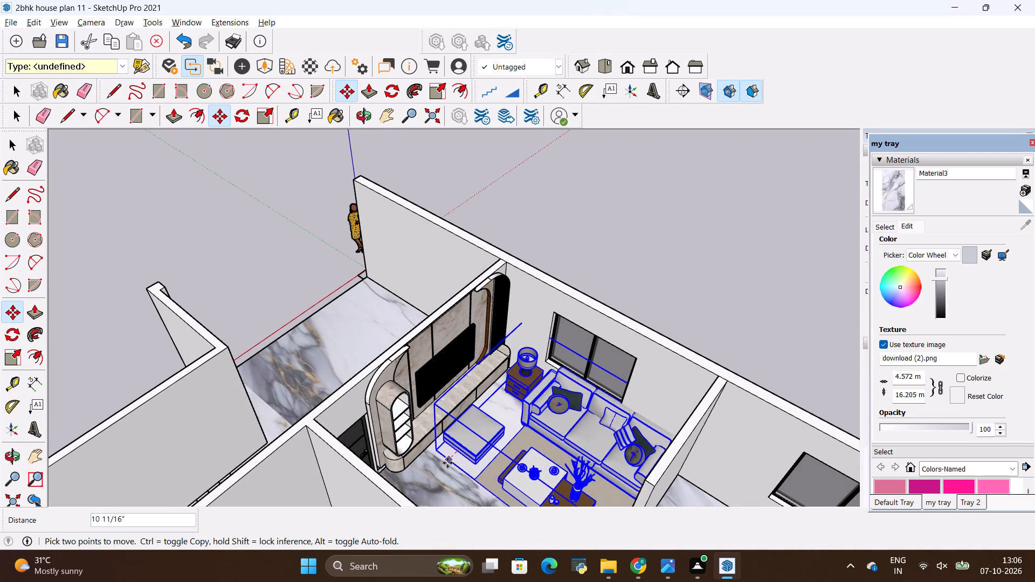
left_click(447, 463)
key("space")
left_click(609, 279)
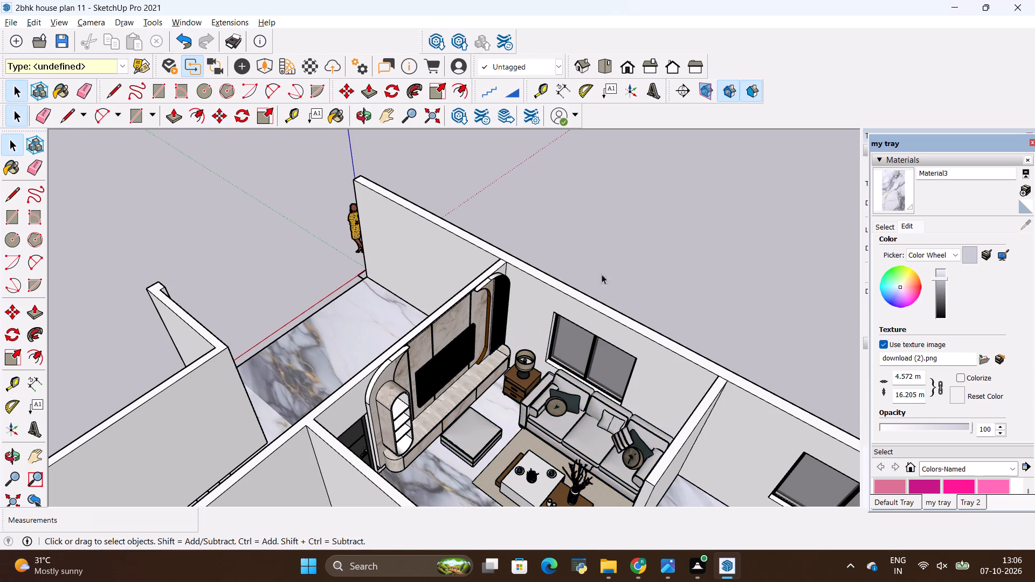
Look over the whole house from several sides and from above to check the living room layout and remaining rooms.
scroll(470, 253, "down", 9)
middle_click_drag(477, 375, 722, 489)
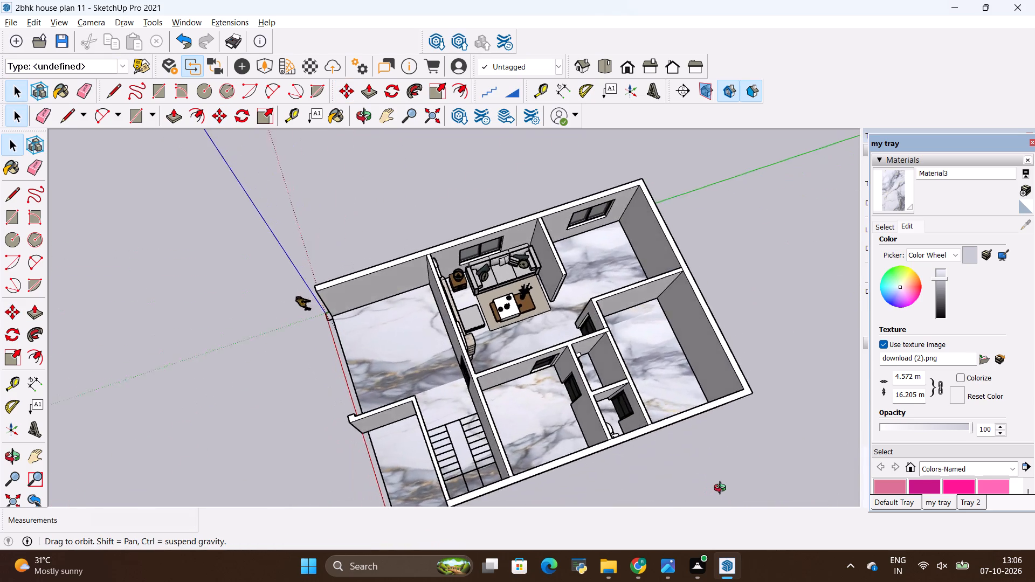
middle_click_drag(722, 489, 436, 258)
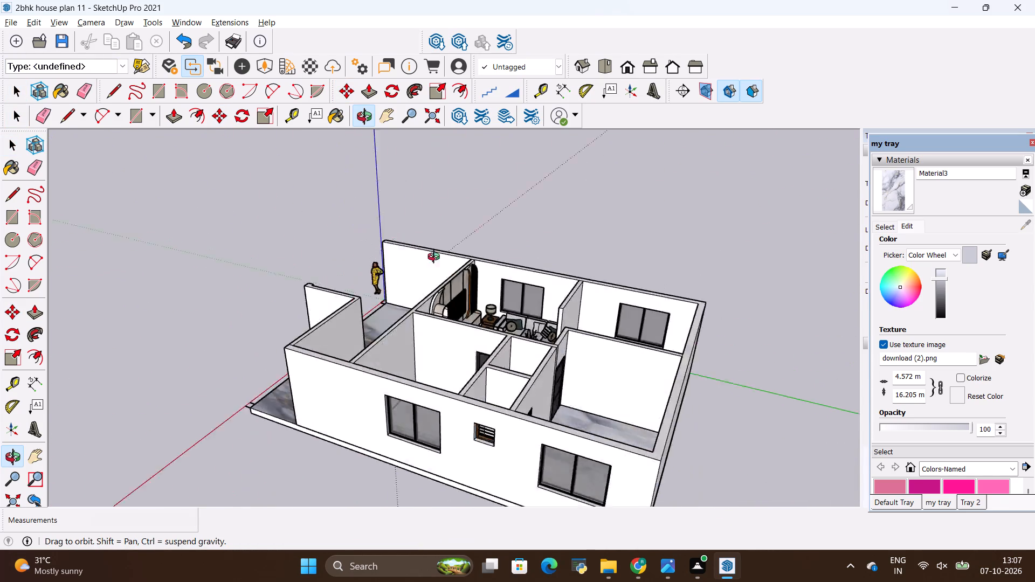
middle_click_drag(436, 258, 318, 292)
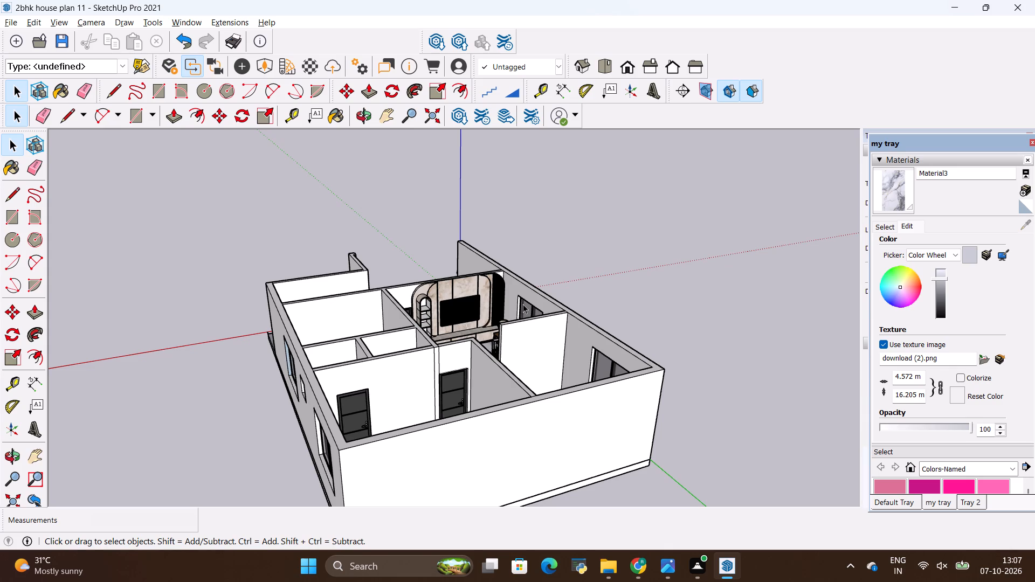
scroll(375, 271, "up", 3)
scroll(373, 259, "down", 6)
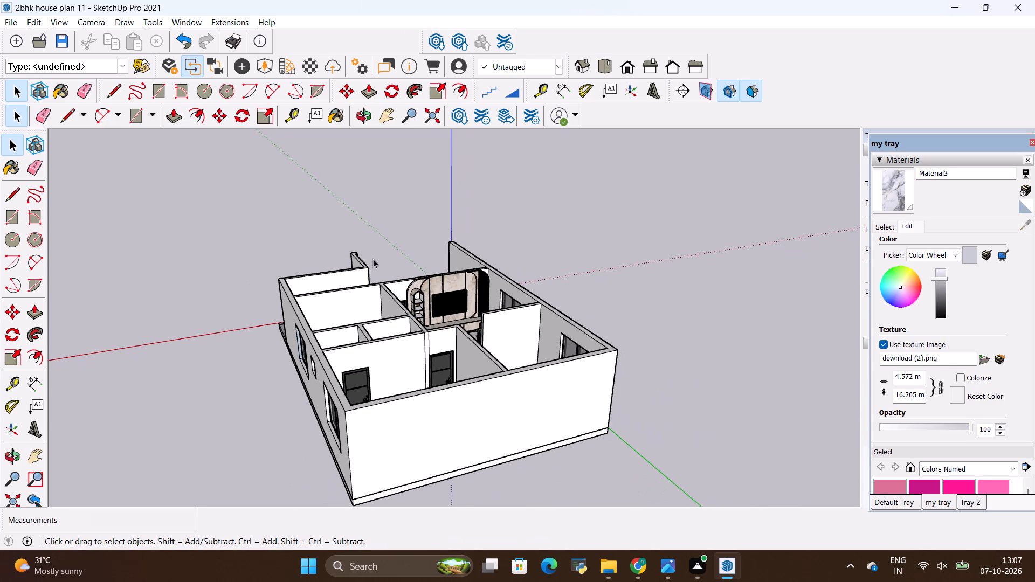
middle_click_drag(539, 285, 278, 370)
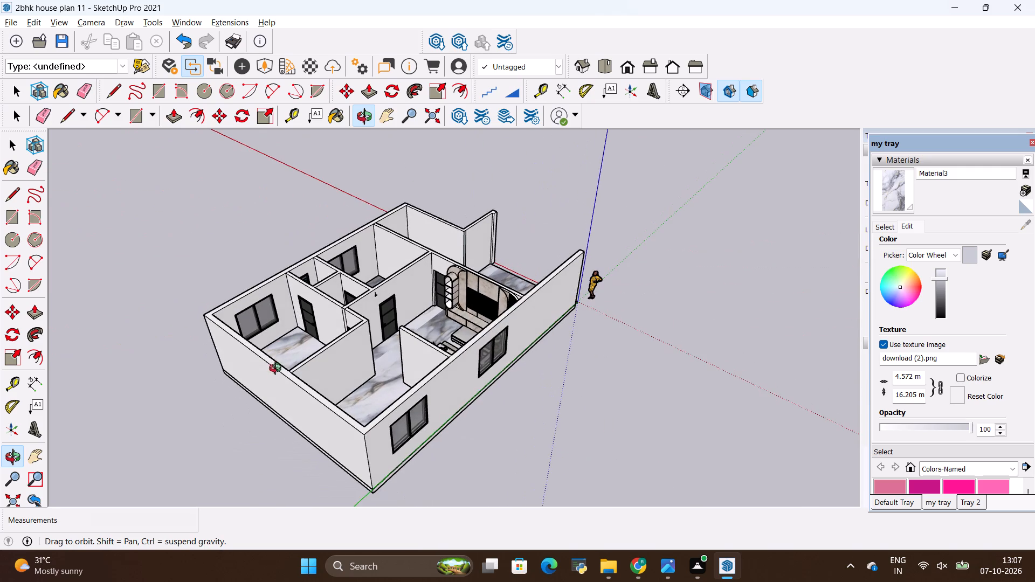
middle_click_drag(278, 370, 543, 463)
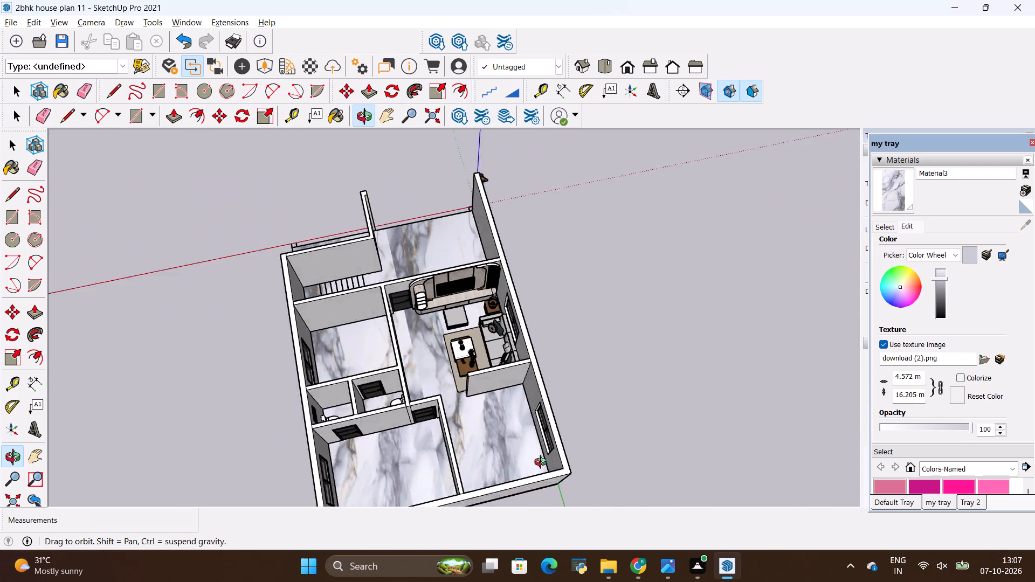
Examine the living room furniture, including the spacing between the TV unit, ottoman, side table and sofa.
middle_click_drag(543, 463, 650, 387)
scroll(512, 316, "up", 9)
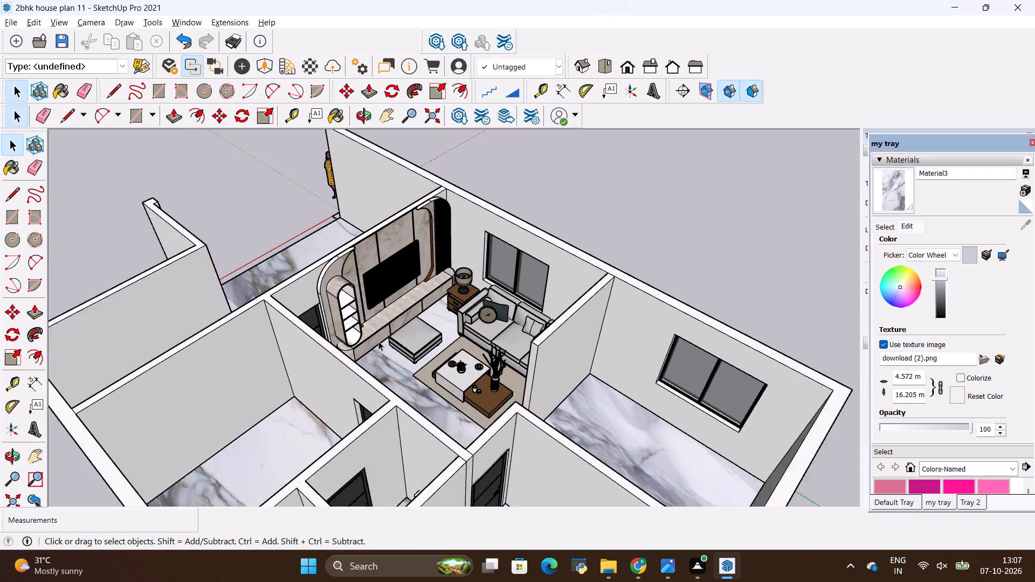
scroll(395, 331, "down", 3)
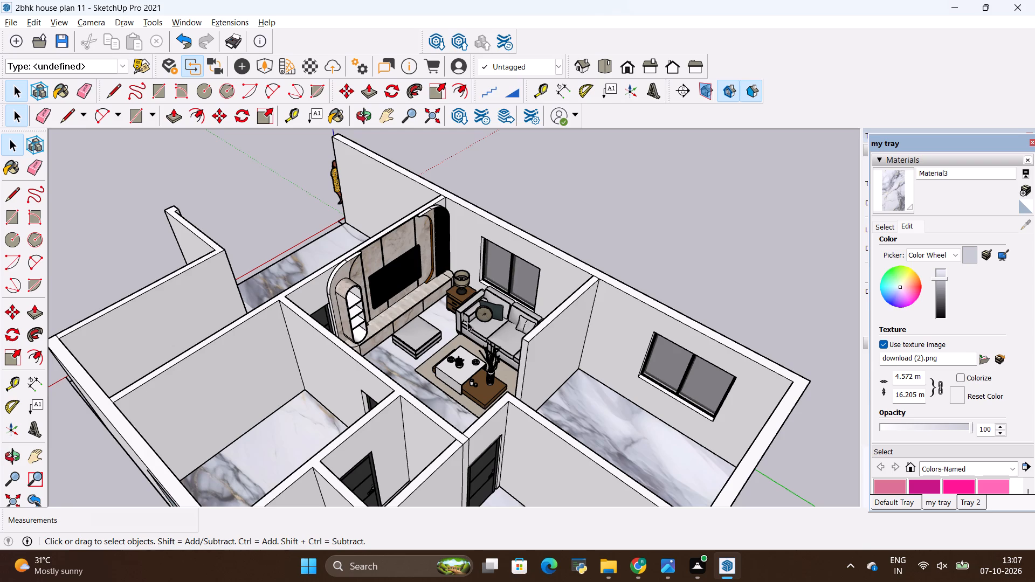
key("space")
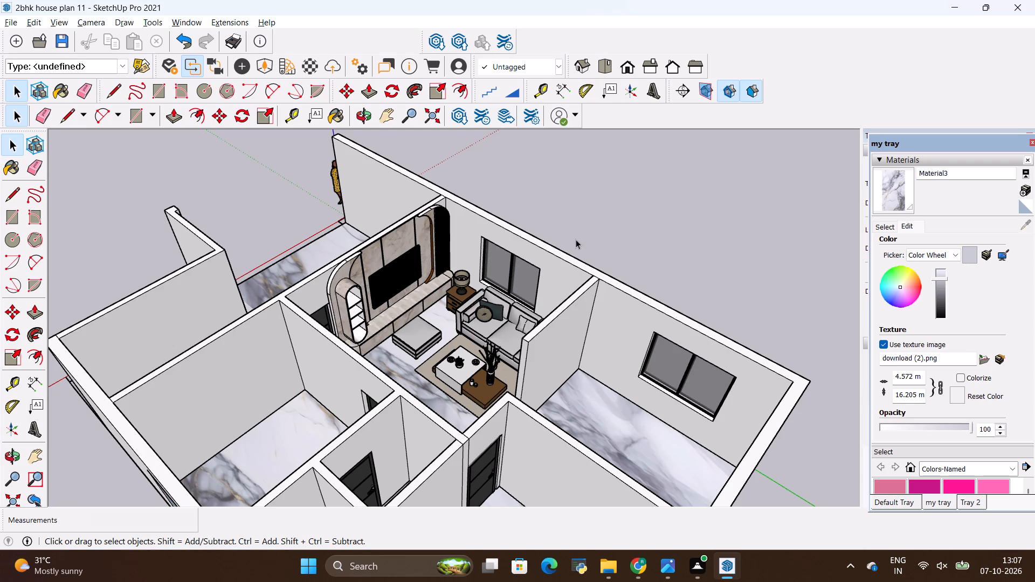
left_click(575, 238)
scroll(593, 249, "down", 3)
middle_click_drag(684, 366, 447, 313)
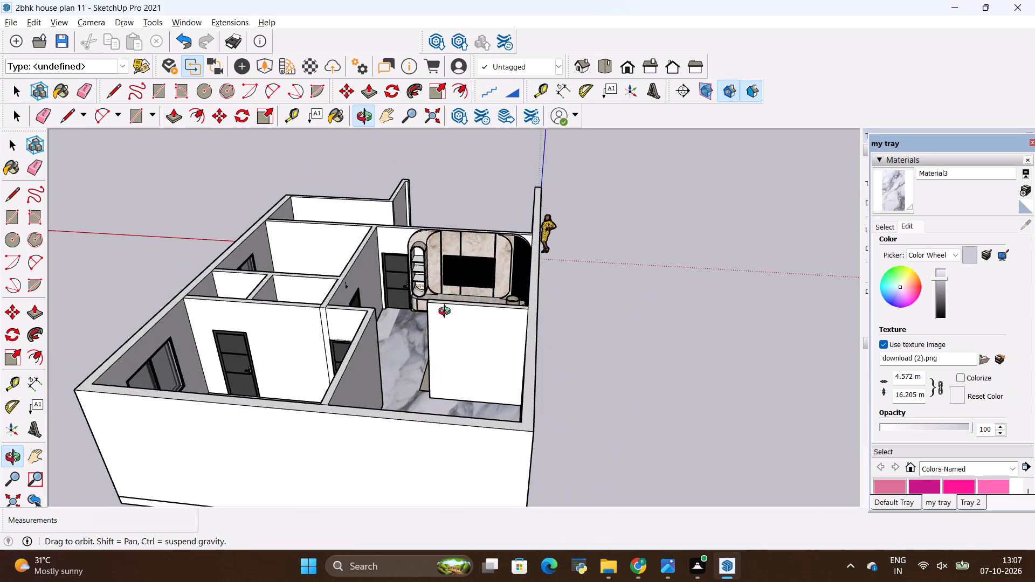
middle_click_drag(447, 313, 658, 383)
scroll(510, 217, "up", 4)
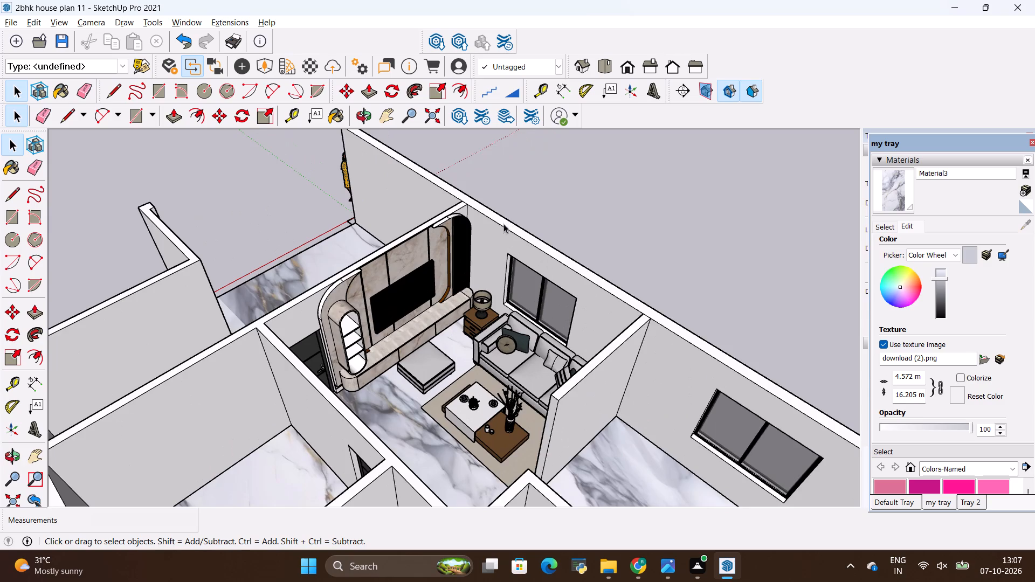
scroll(503, 224, "up", 4)
scroll(490, 402, "up", 4)
scroll(395, 372, "up", 11)
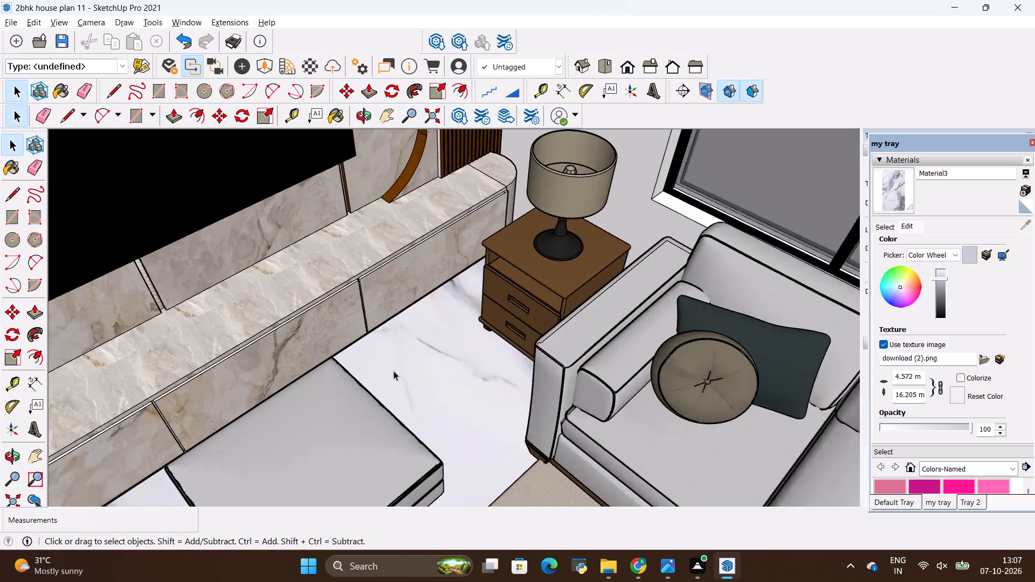
scroll(394, 368, "down", 20)
scroll(394, 368, "down", 1)
scroll(288, 384, "down", 1)
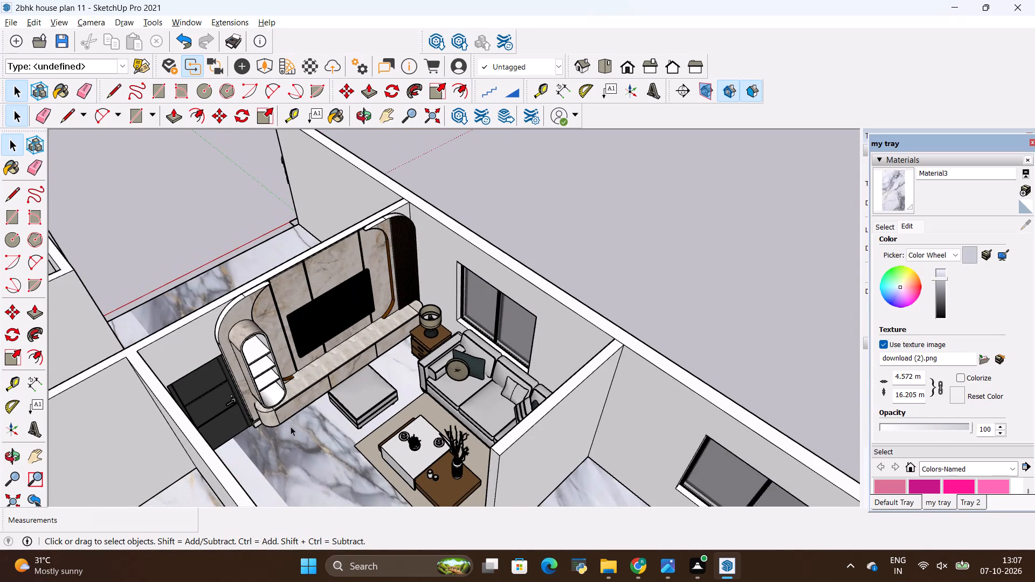
scroll(291, 426, "down", 4)
Look over the house from the sofa side, the rear and outside the window wall to check the room layout.
middle_click_drag(294, 443, 615, 470)
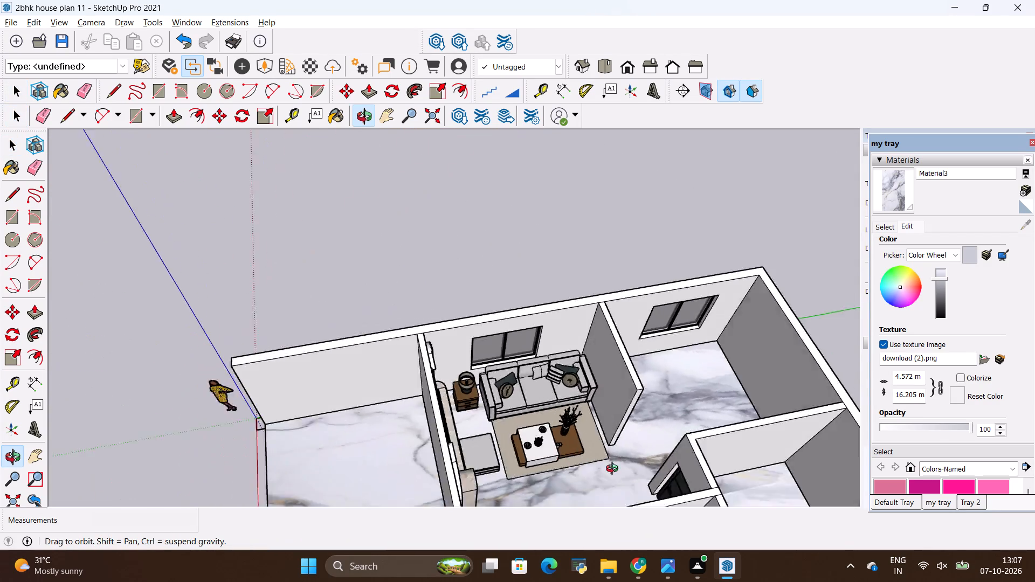
middle_click_drag(615, 470, 541, 422)
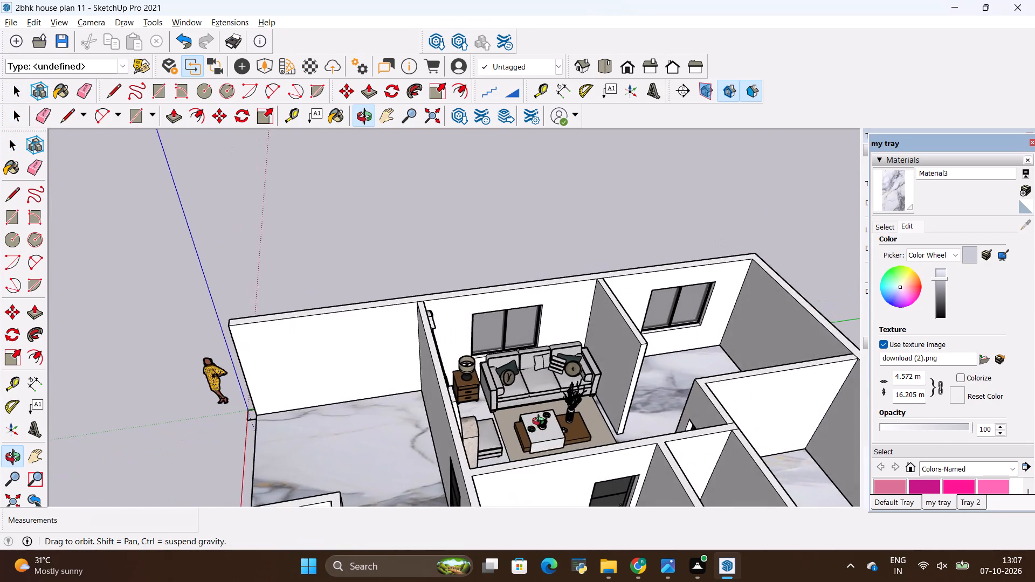
middle_click_drag(541, 422, 211, 382)
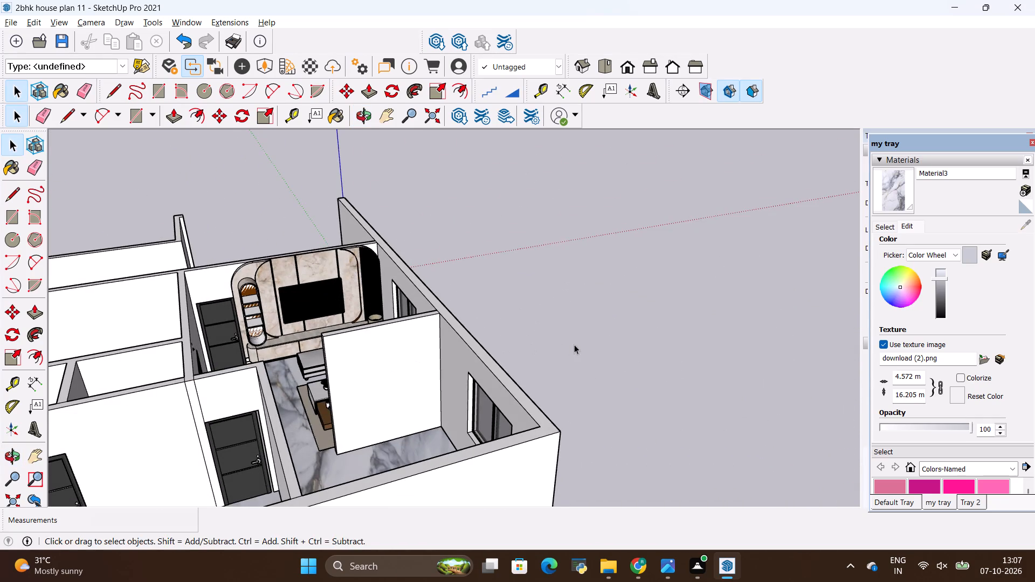
middle_click_drag(591, 347, 363, 397)
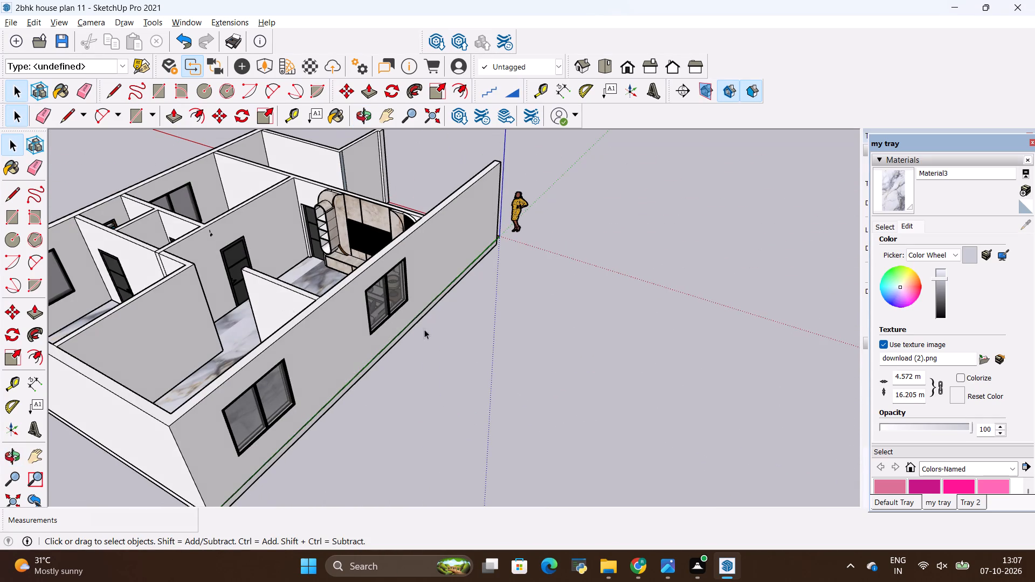
scroll(493, 350, "down", 4)
key("space")
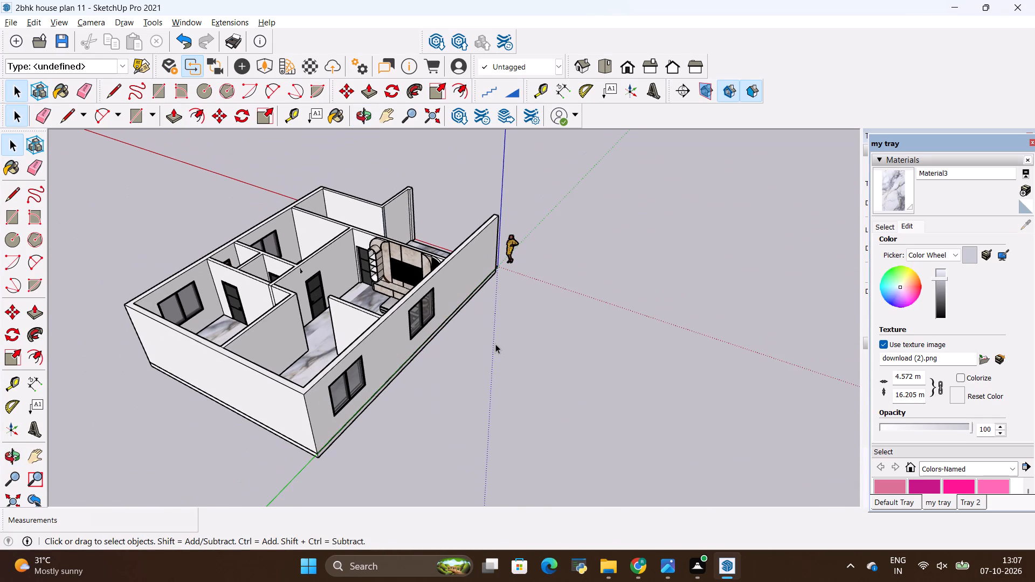
scroll(517, 339, "down", 4)
scroll(387, 242, "up", 3)
scroll(405, 306, "up", 4)
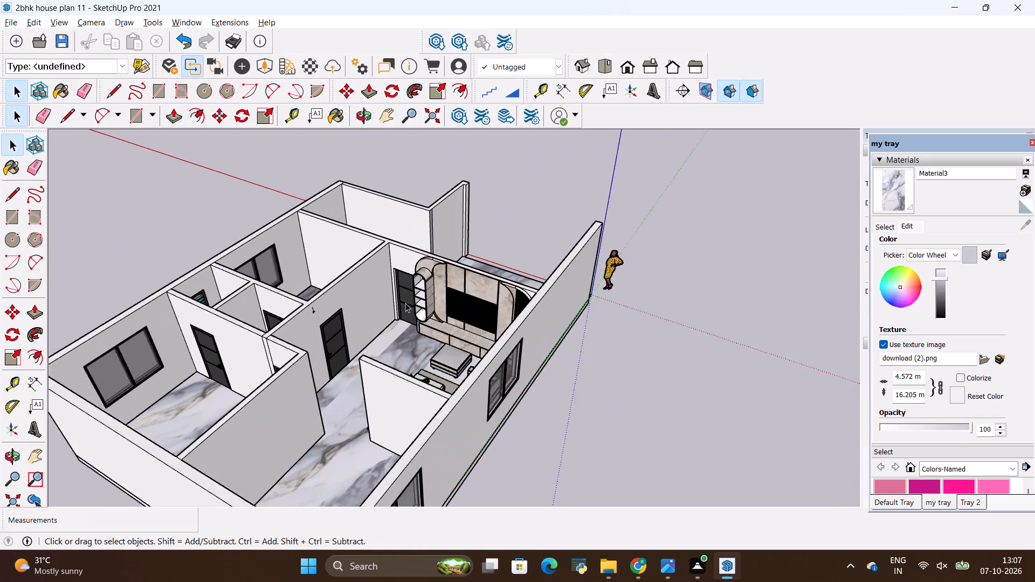
scroll(405, 303, "up", 1)
middle_click_drag(353, 356, 429, 373)
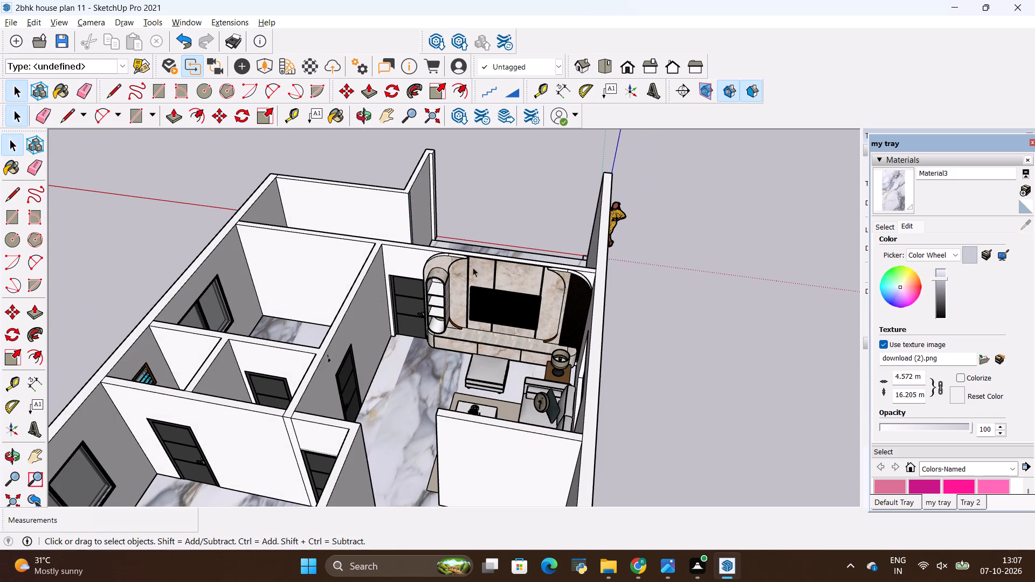
Inspect up close how the TV unit's marble back panel meets the top of the wall behind it.
scroll(477, 262, "up", 12)
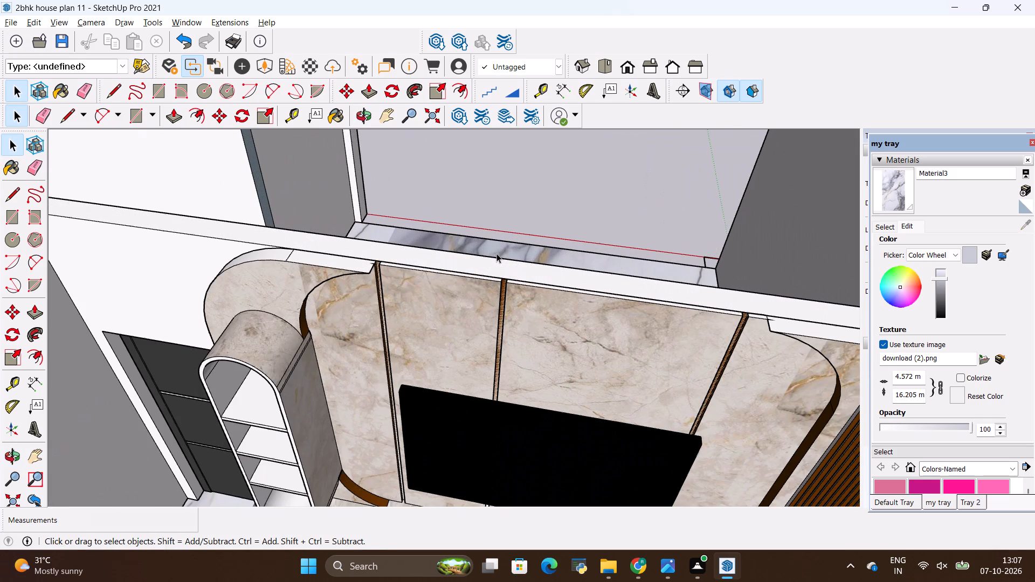
scroll(496, 269, "up", 12)
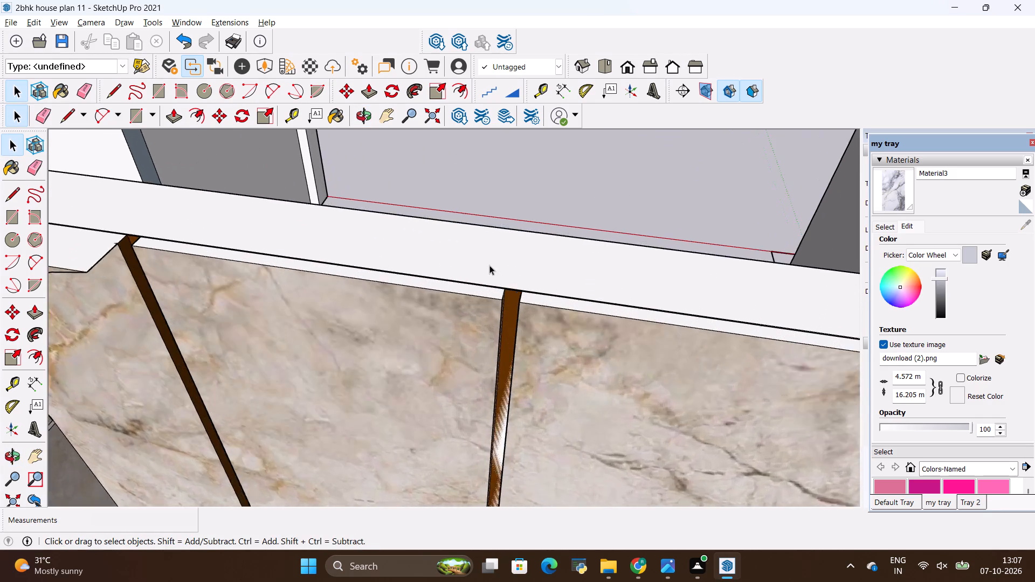
scroll(489, 265, "up", 7)
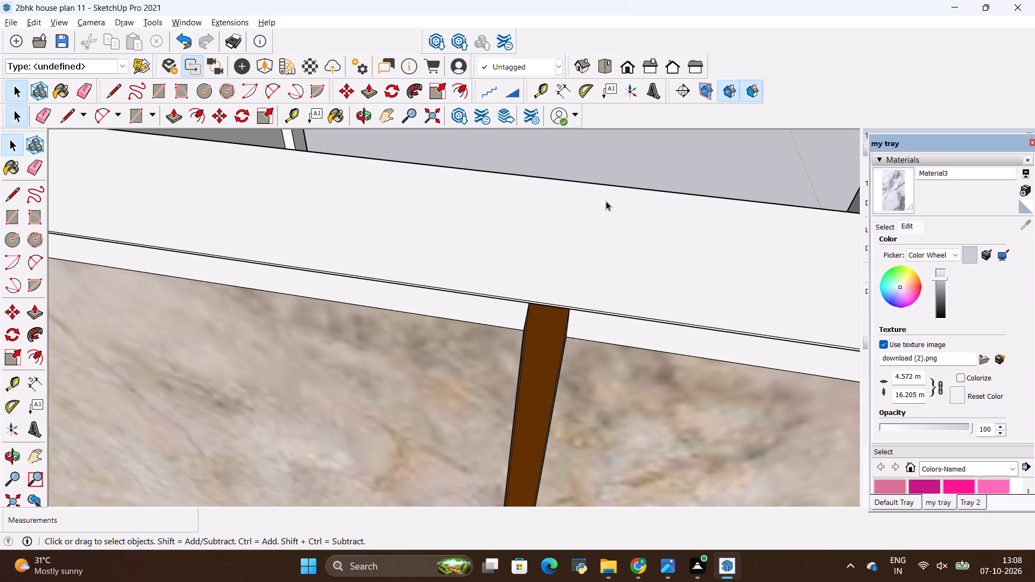
scroll(481, 244, "down", 2)
scroll(479, 245, "down", 20)
scroll(479, 245, "down", 15)
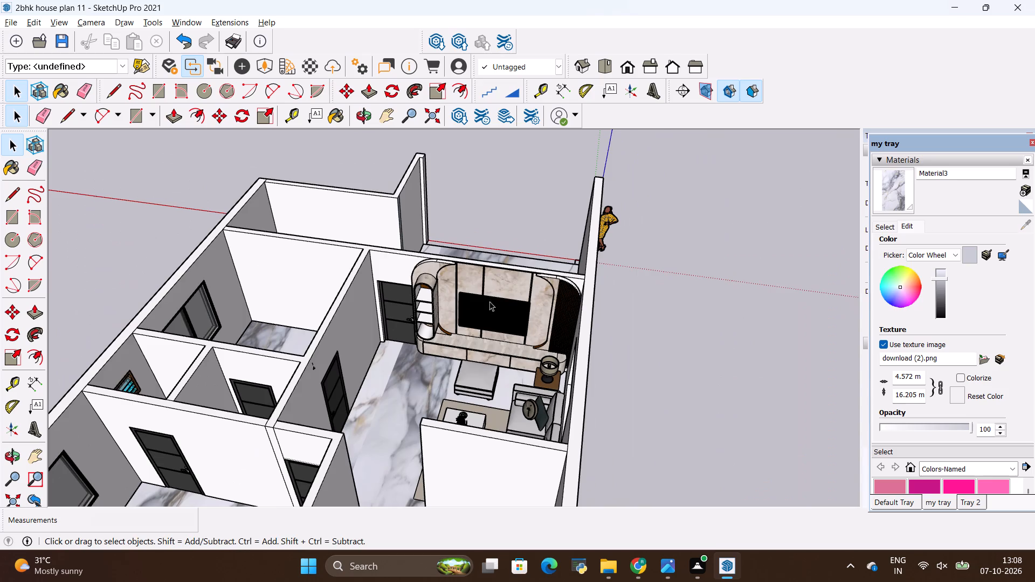
Review the arrangement of the TV unit, sofa and table set in the living room from above and from an angle.
middle_click_drag(487, 311, 614, 247)
scroll(597, 262, "up", 5)
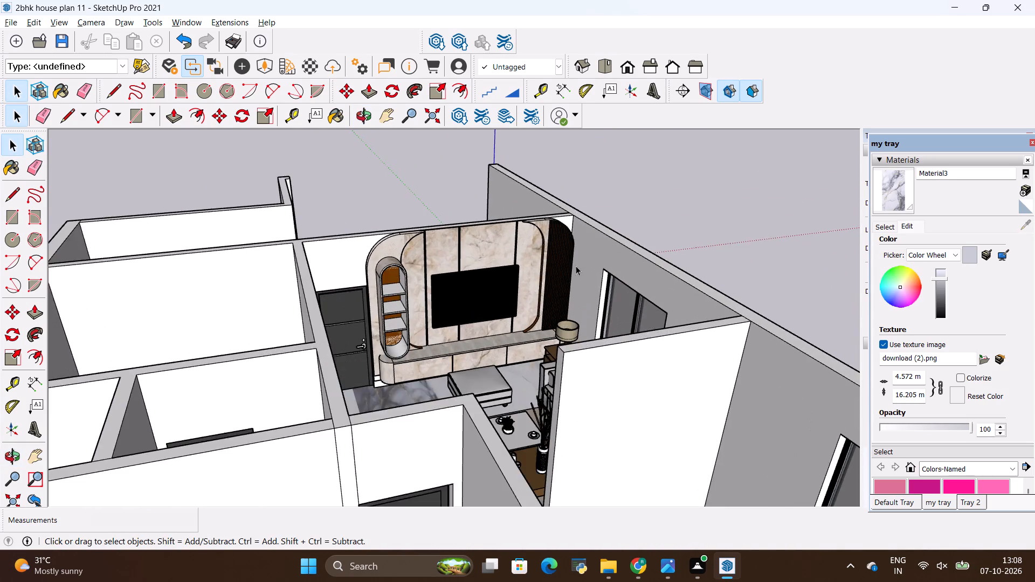
scroll(576, 266, "up", 2)
scroll(578, 203, "down", 3)
middle_click_drag(422, 454, 515, 580)
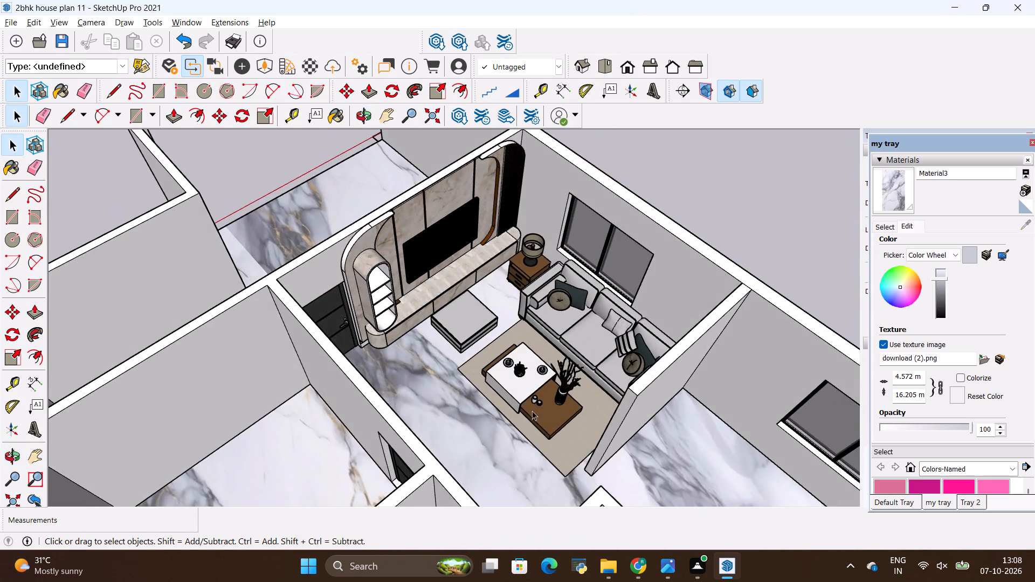
scroll(532, 408, "up", 6)
scroll(547, 383, "down", 8)
middle_click_drag(555, 328, 525, 280)
scroll(553, 327, "down", 1)
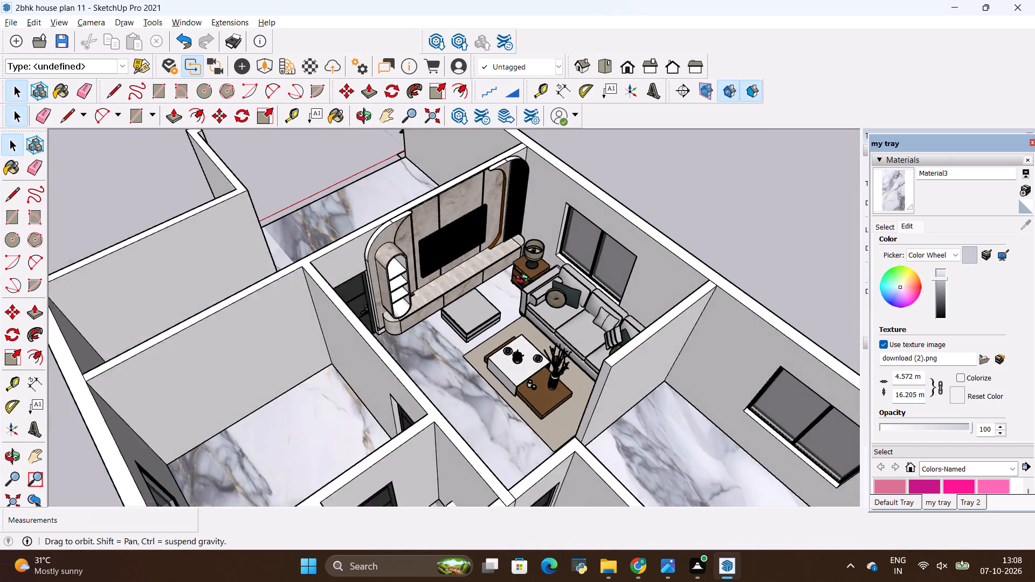
middle_click_drag(525, 280, 512, 274)
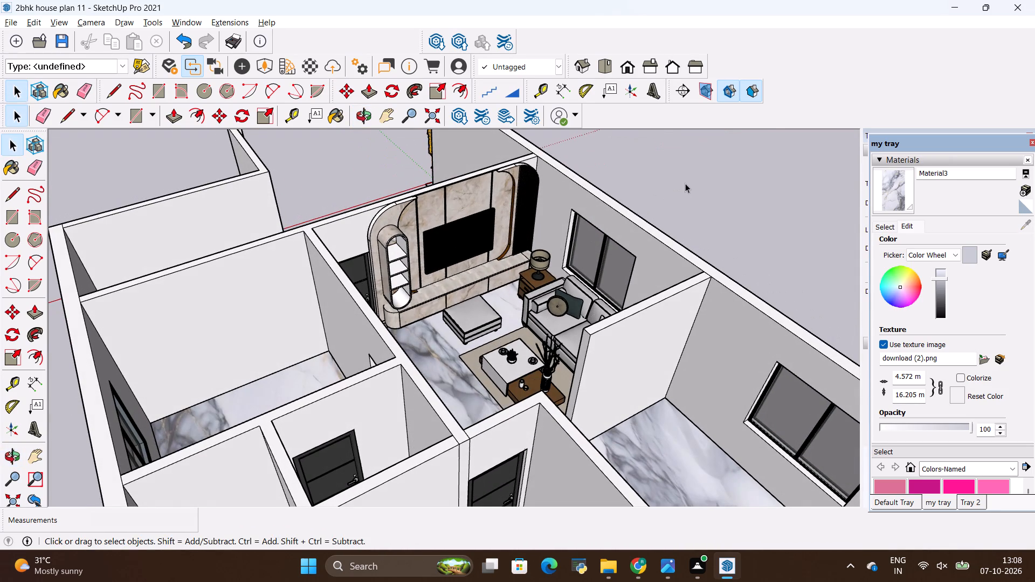
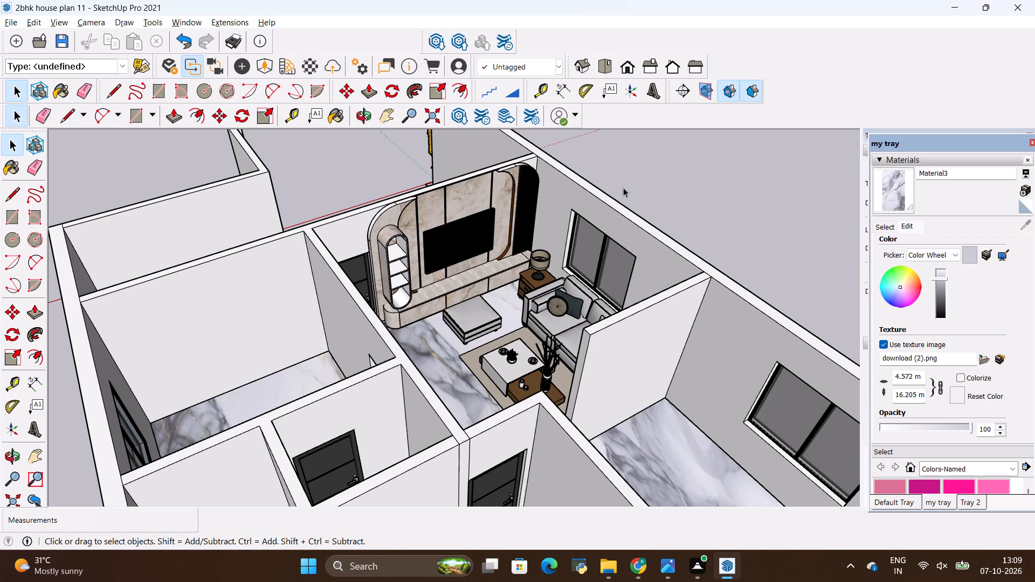
Look over the whole house plan from a wider view, including the furnished living room and the unfurnished rooms.
scroll(526, 204, "down", 2)
scroll(473, 211, "up", 3)
scroll(551, 273, "down", 4)
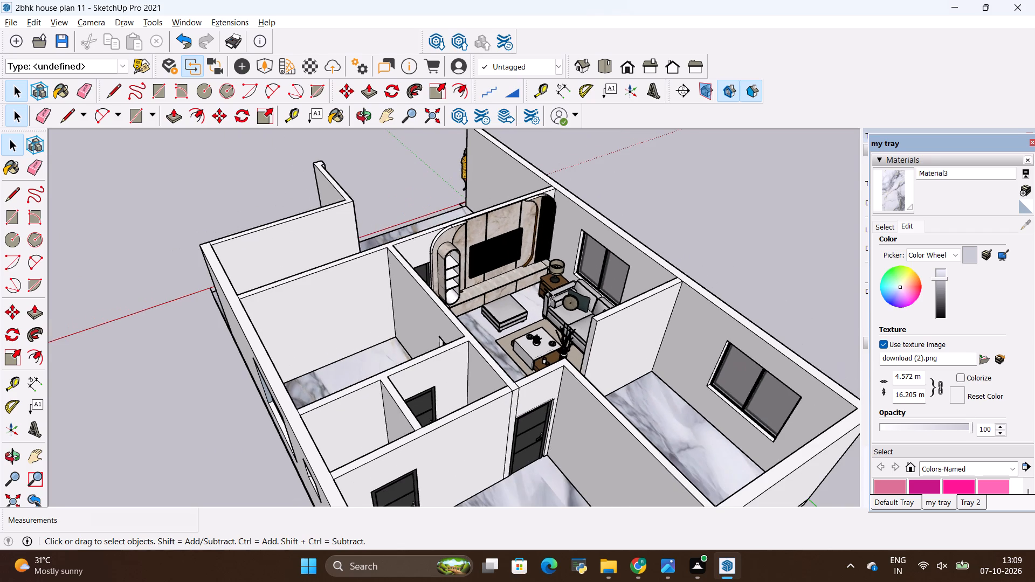
scroll(523, 284, "down", 3)
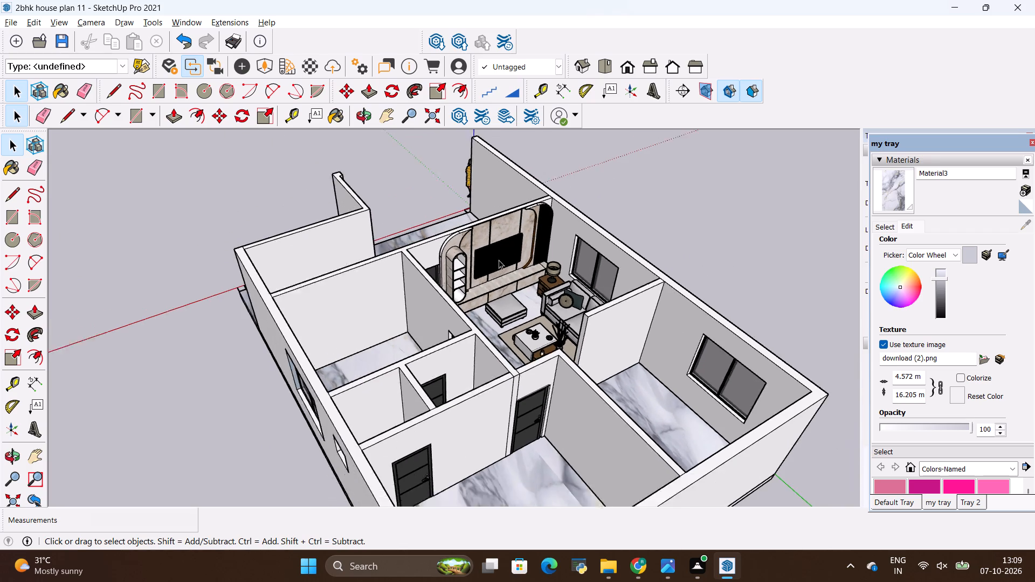
middle_click_drag(494, 242, 579, 302)
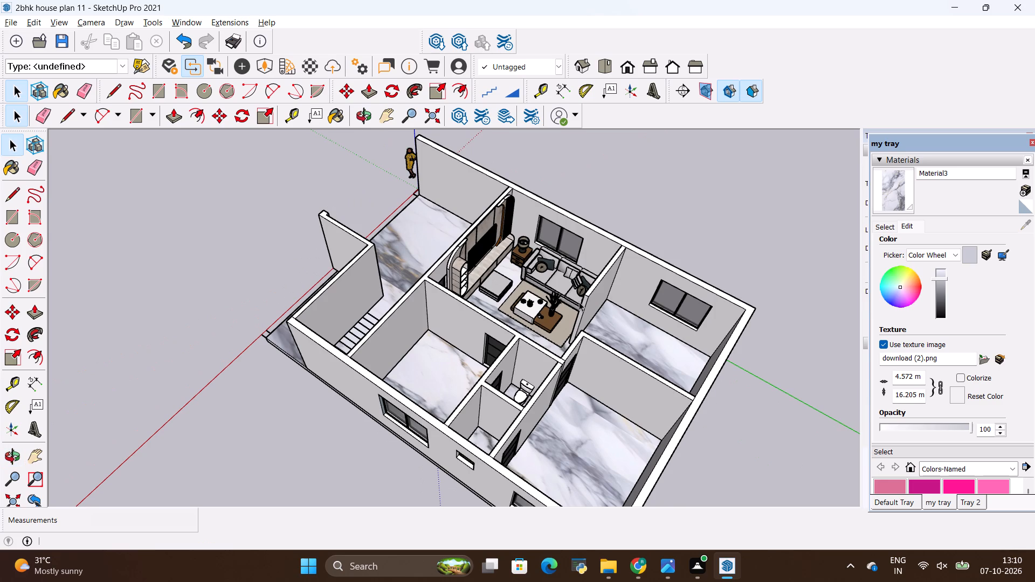
scroll(565, 318, "down", 4)
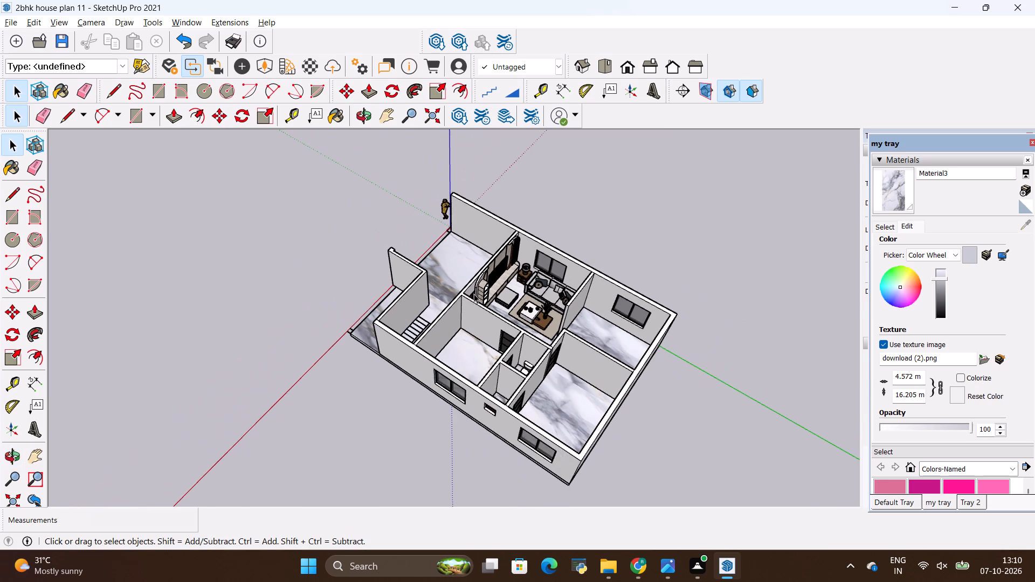
scroll(494, 263, "up", 14)
Examine the living room's TV wall up close, including the display shelf, marble panels, ottoman, side table and adjoining door.
middle_click_drag(621, 326, 407, 363)
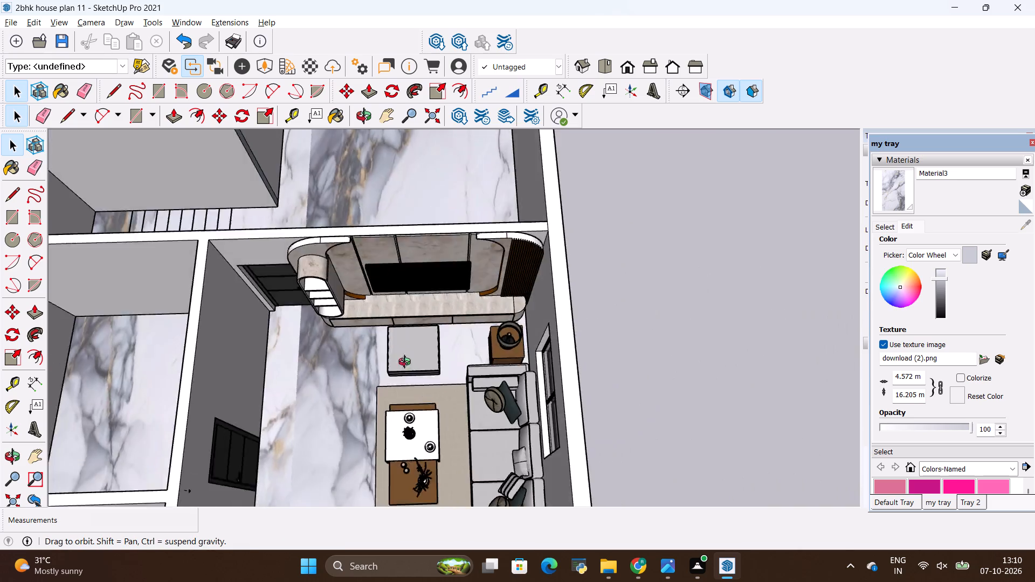
middle_click_drag(407, 363, 476, 240)
scroll(460, 153, "up", 4)
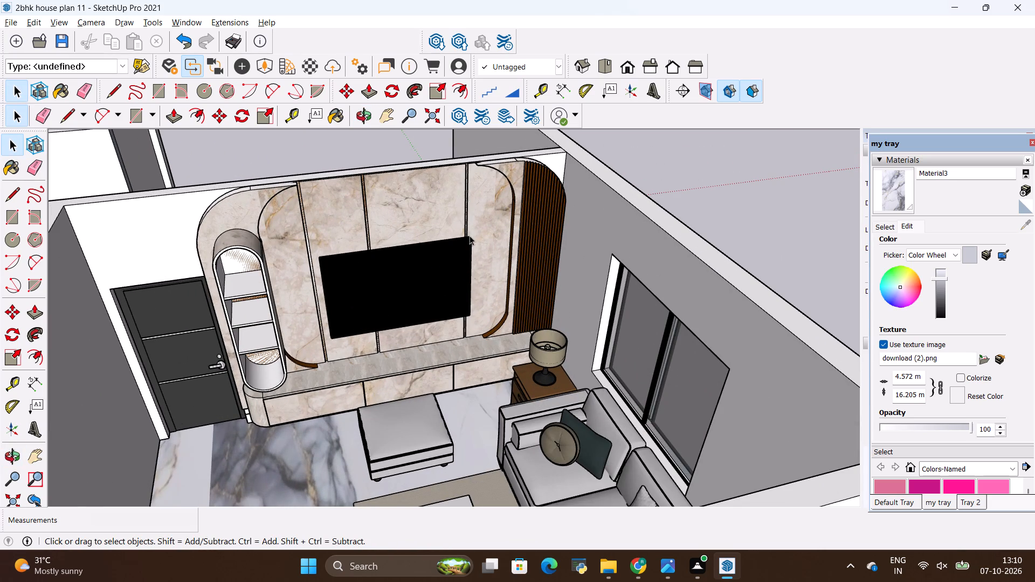
scroll(432, 196, "down", 1)
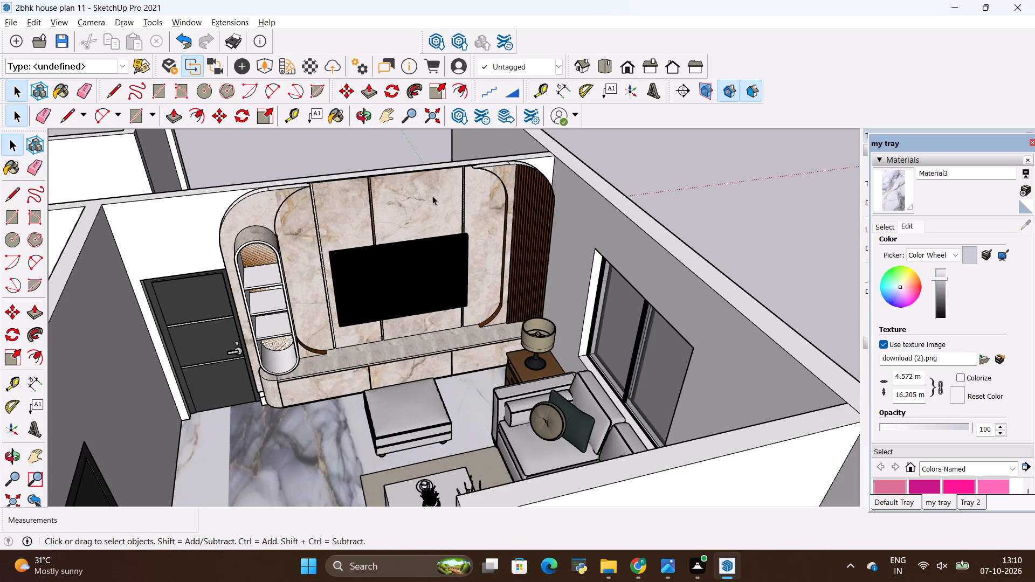
scroll(446, 223, "down", 6)
scroll(296, 240, "up", 5)
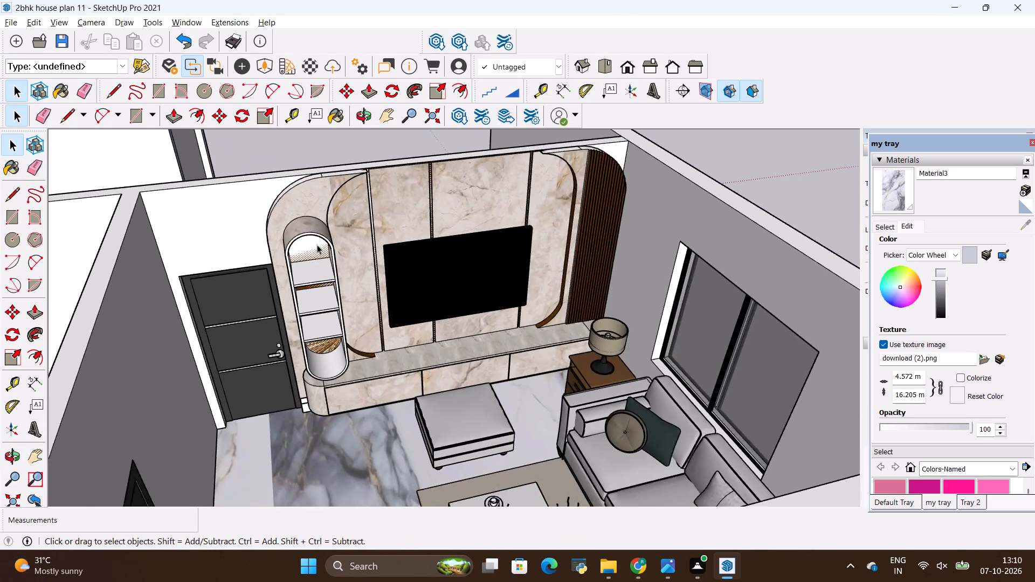
scroll(317, 245, "up", 10)
scroll(302, 260, "down", 18)
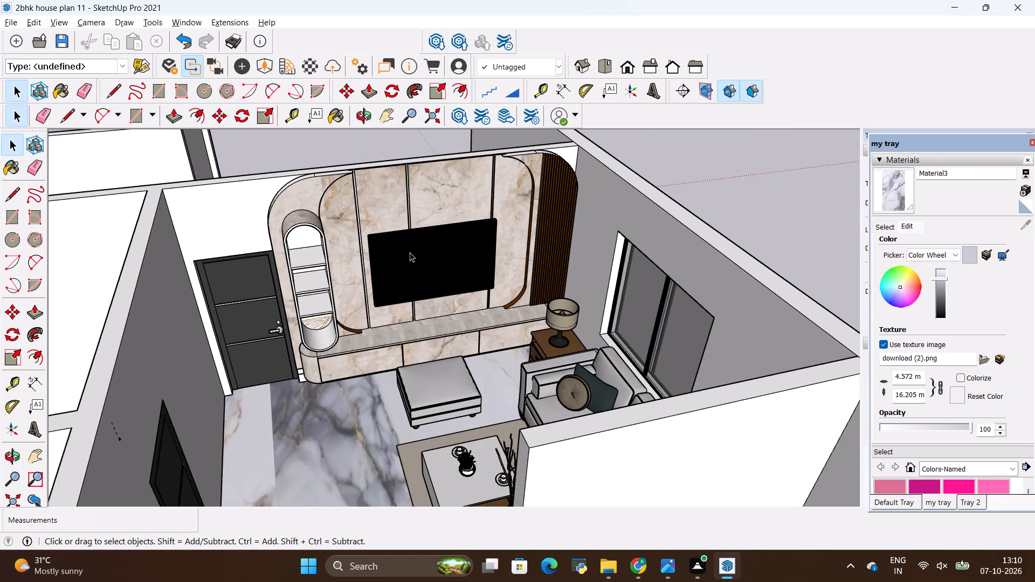
scroll(411, 252, "down", 6)
Check how the living room furniture sits relative to the entrance area, the partition wall and the neighbouring rooms.
middle_click_drag(386, 321, 574, 362)
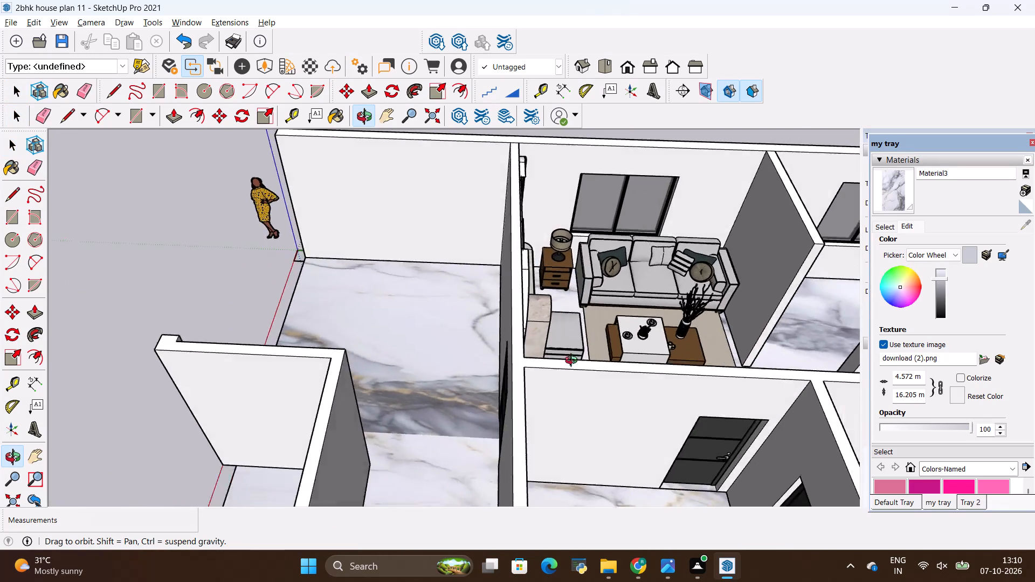
middle_click_drag(574, 362, 354, 293)
scroll(373, 283, "down", 6)
scroll(424, 225, "up", 1)
middle_click_drag(424, 225, 448, 308)
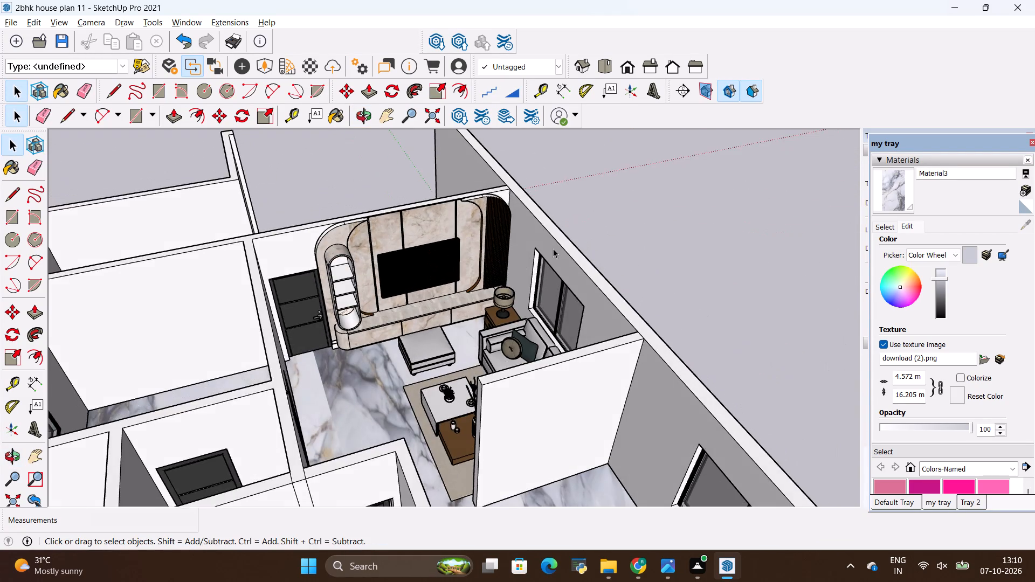
scroll(555, 248, "down", 5)
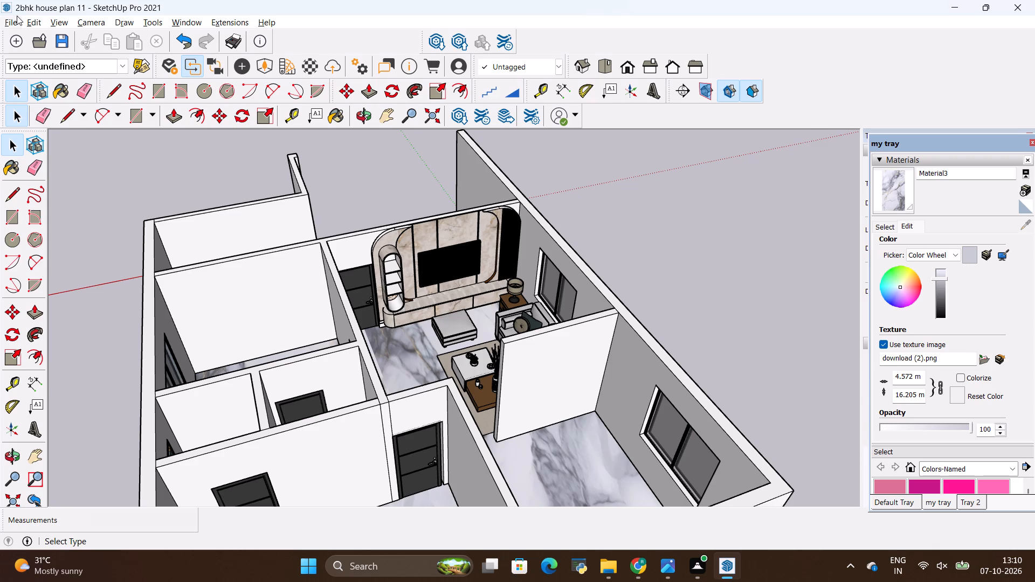
scroll(284, 231, "up", 2)
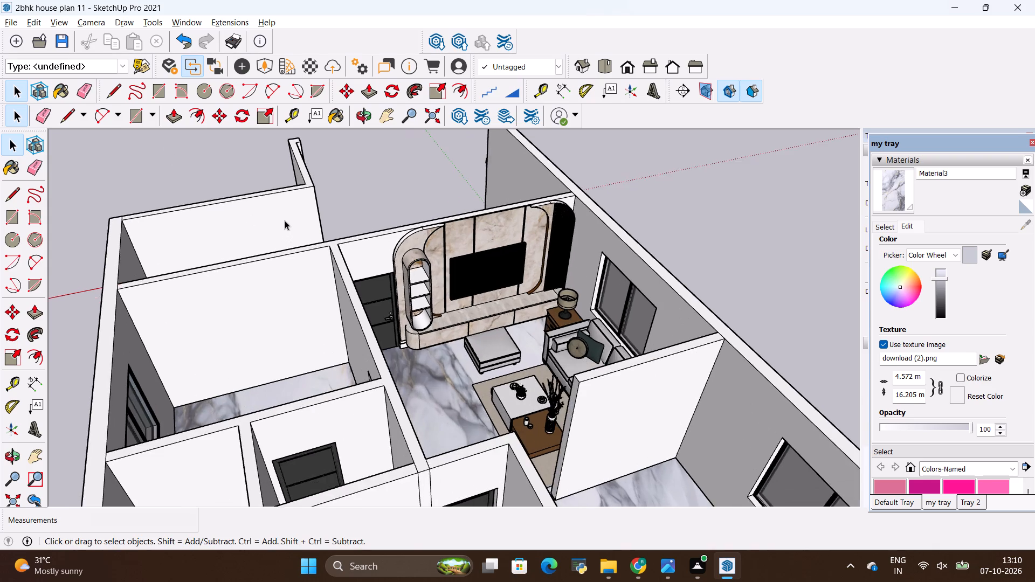
scroll(285, 220, "down", 4)
Review the house layout from the window-wall side and from above, covering the living room, staircase and empty rooms.
middle_click_drag(680, 272, 340, 387)
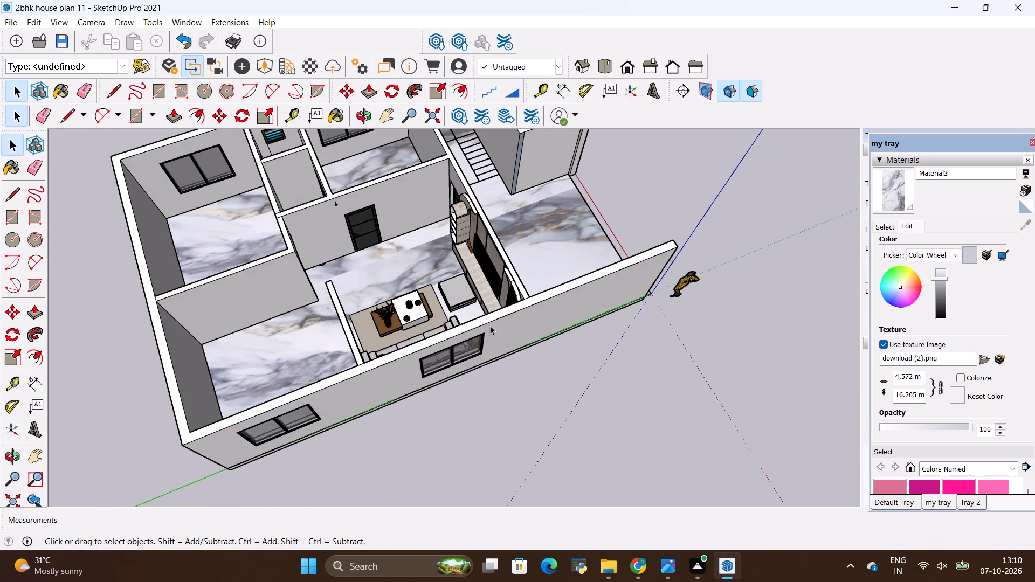
scroll(509, 318, "down", 6)
middle_click_drag(655, 312, 515, 351)
scroll(532, 219, "up", 5)
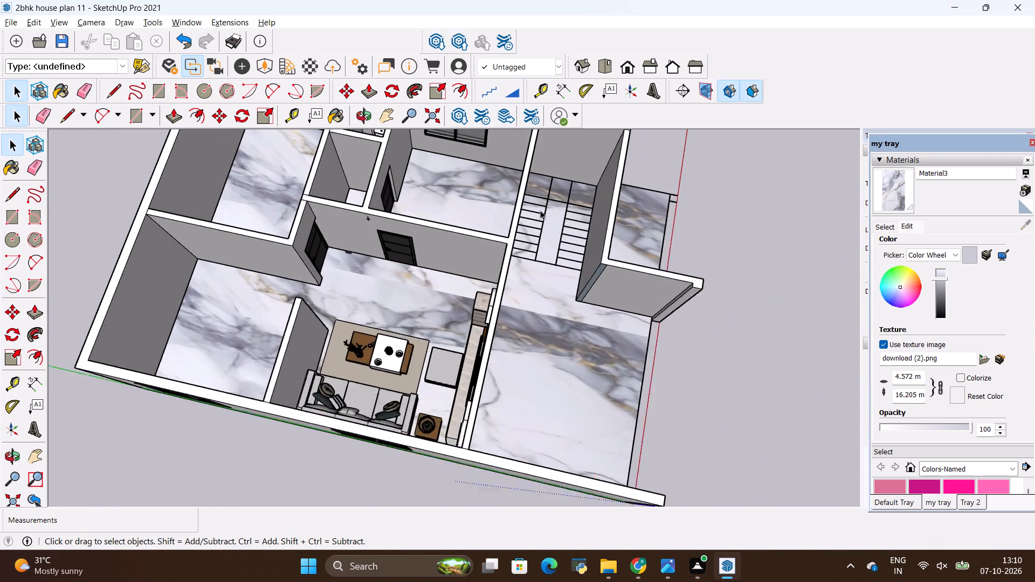
scroll(540, 210, "up", 8)
scroll(549, 273, "down", 11)
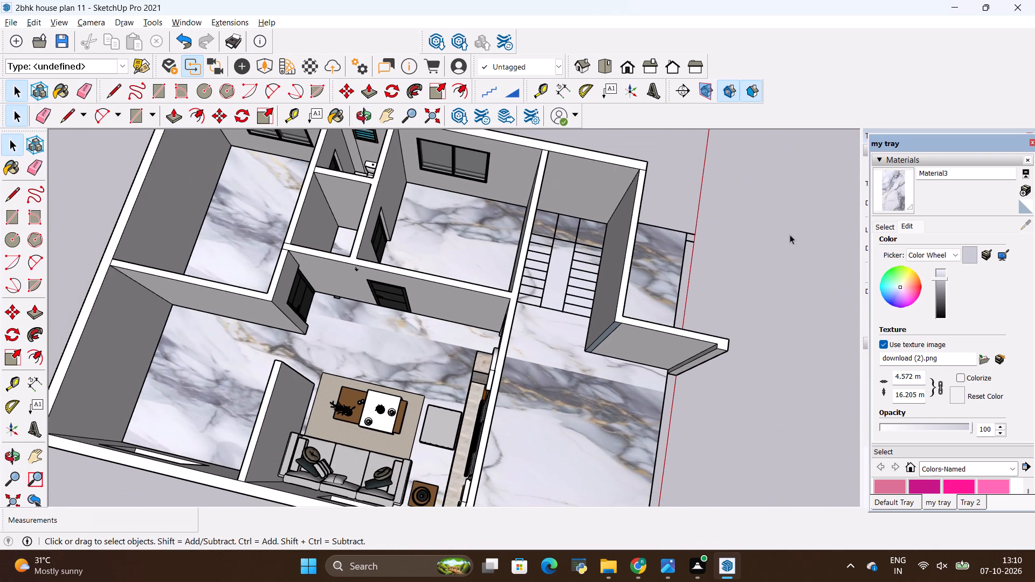
key("space")
left_click(790, 234)
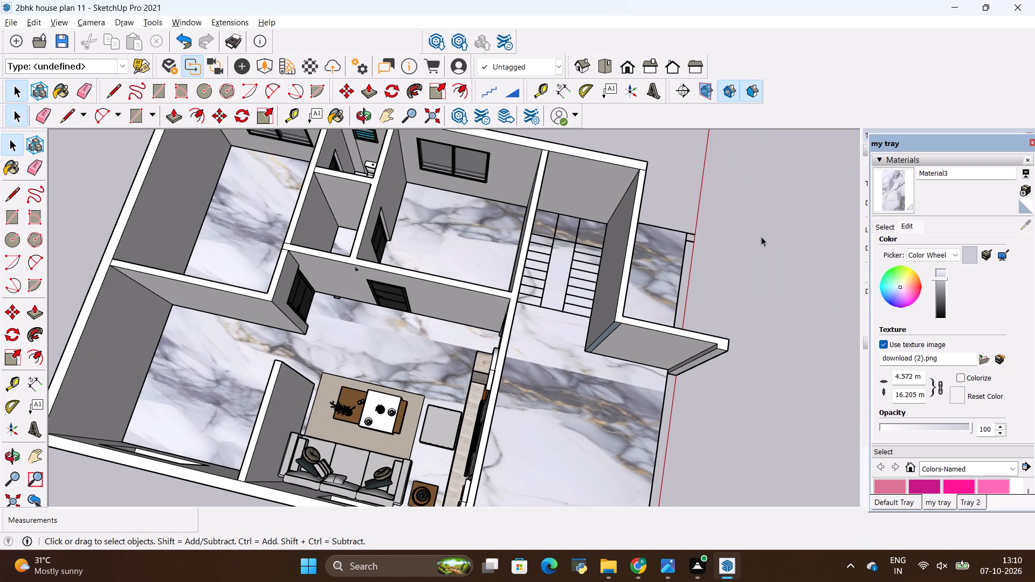
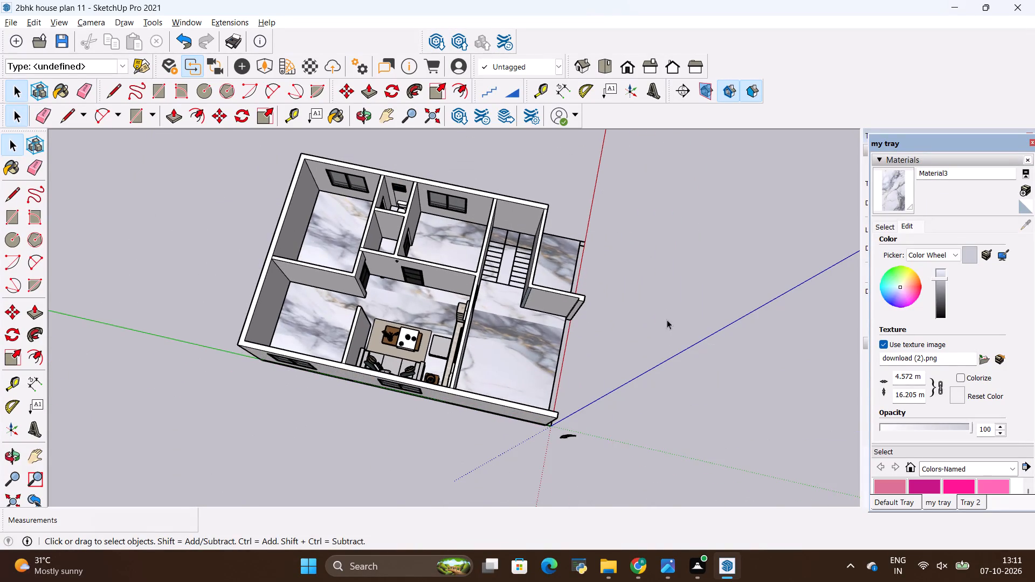
Review the whole house from several sides and above, covering the living room, empty rooms and staircase area.
middle_click_drag(667, 320, 79, 220)
scroll(429, 214, "up", 2)
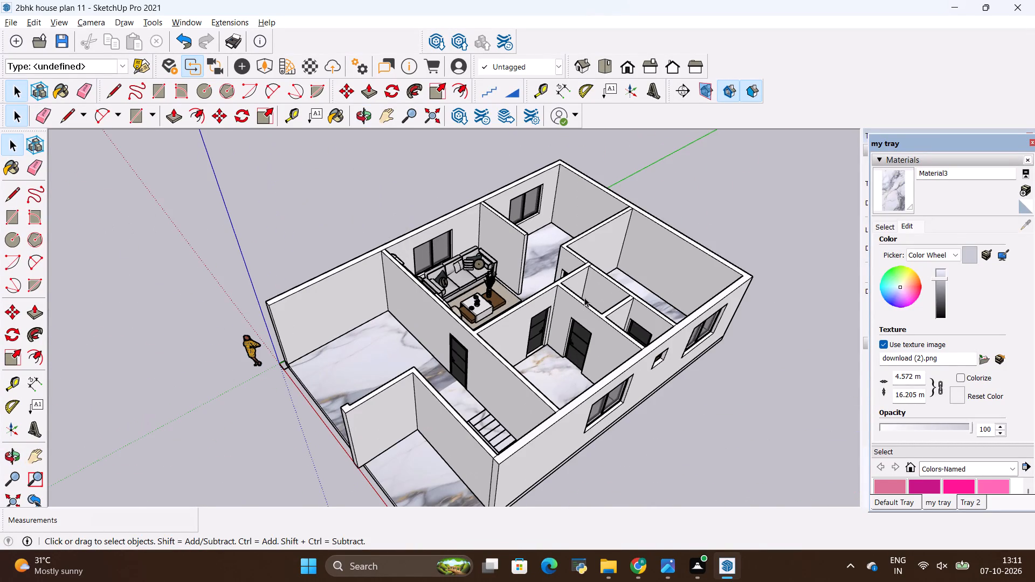
middle_click_drag(593, 322, 213, 259)
scroll(460, 252, "up", 4)
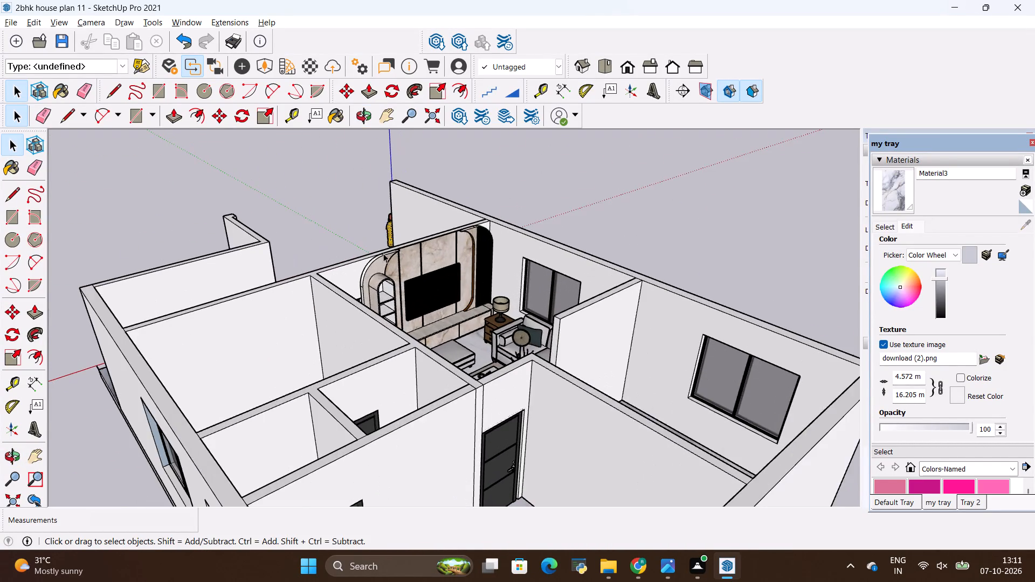
scroll(380, 252, "down", 5)
middle_click_drag(743, 237, 284, 321)
scroll(743, 238, "down", 1)
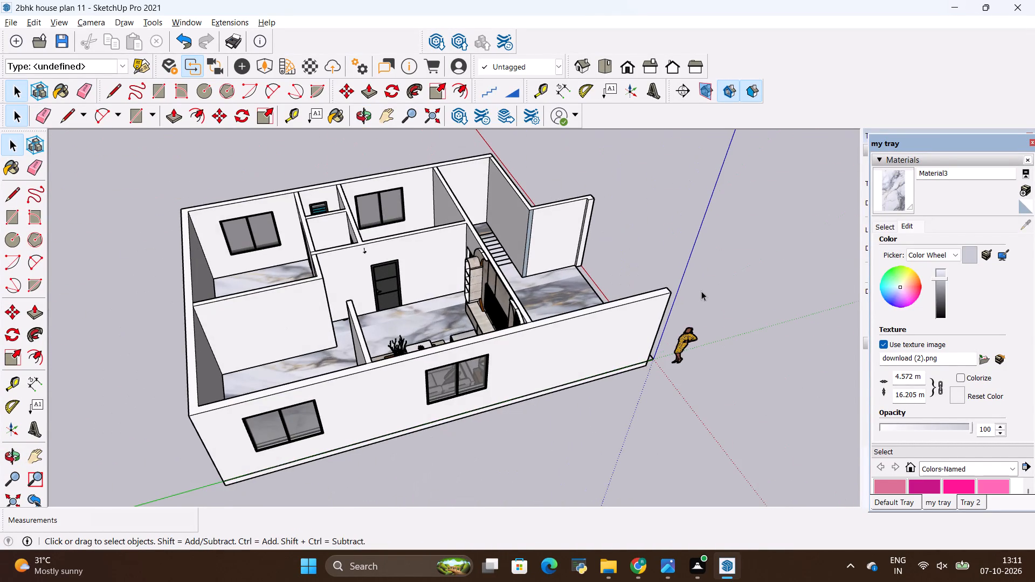
middle_click_drag(701, 289, 631, 337)
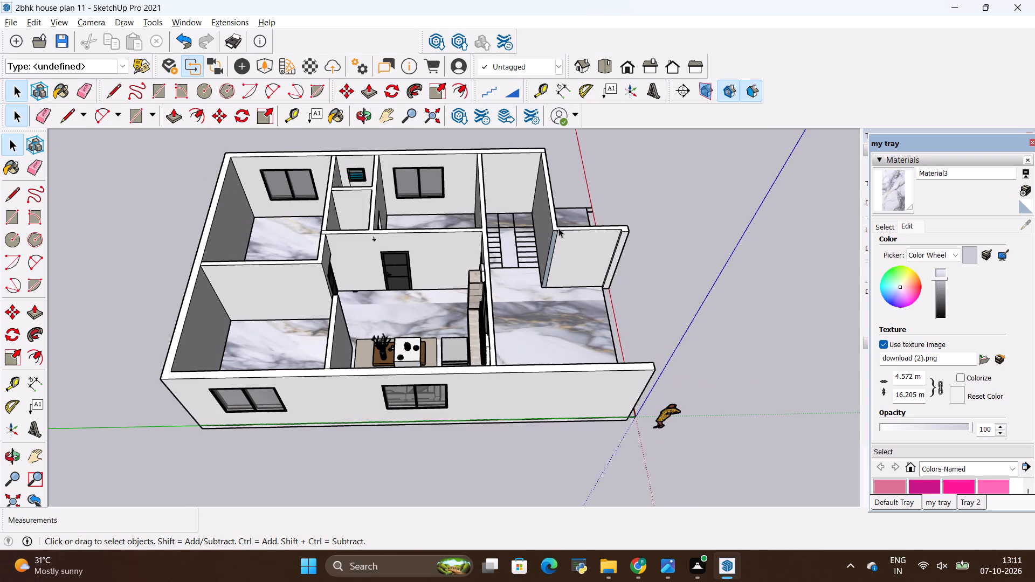
Draw three rectangles over the staircase landing: two end ones 2'6" by 2'6" and a middle one 2'6" by 2'.
scroll(548, 215, "up", 2)
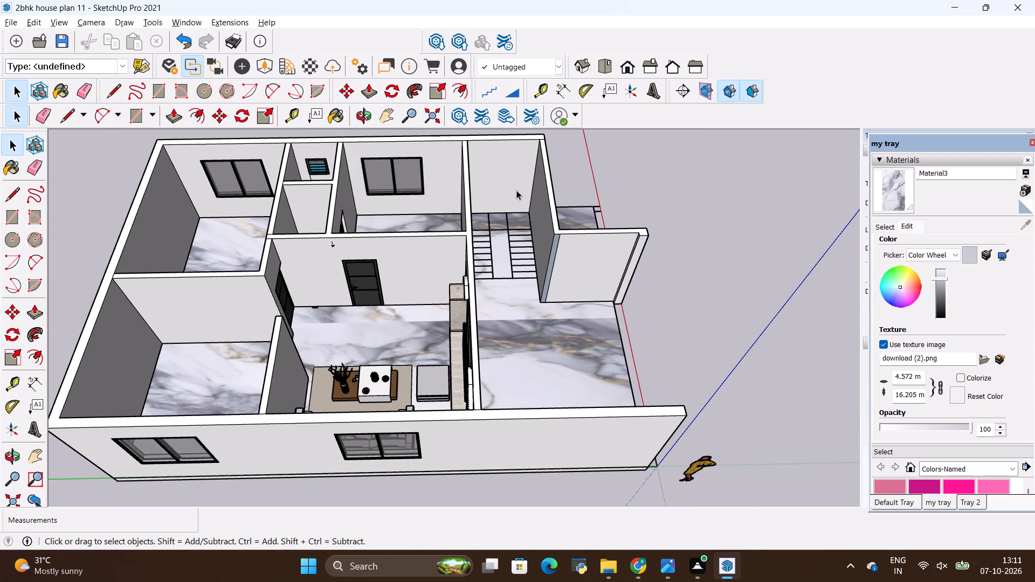
scroll(466, 168, "up", 3)
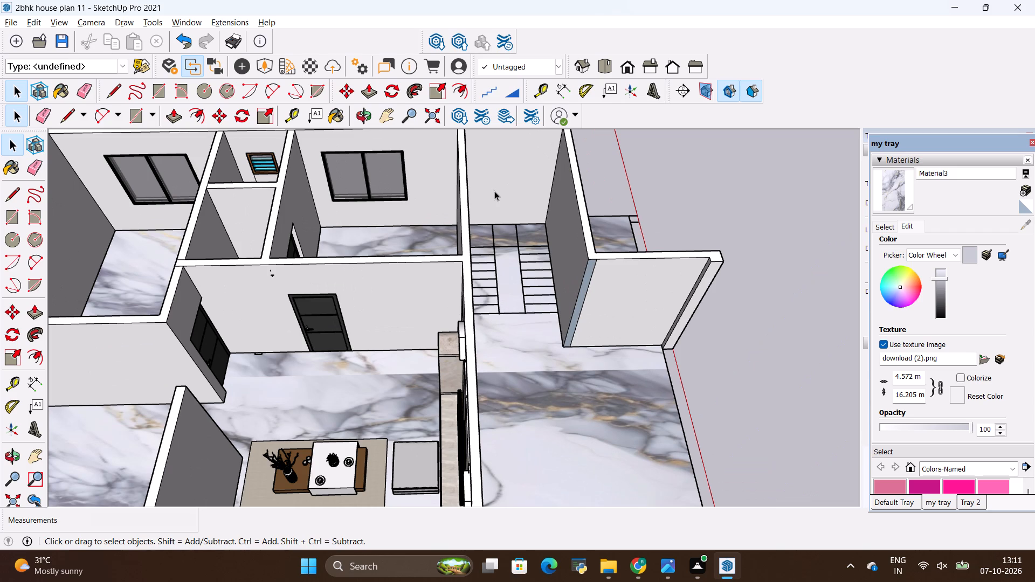
scroll(498, 213, "up", 7)
scroll(496, 259, "up", 1)
middle_click_drag(496, 259, 458, 259)
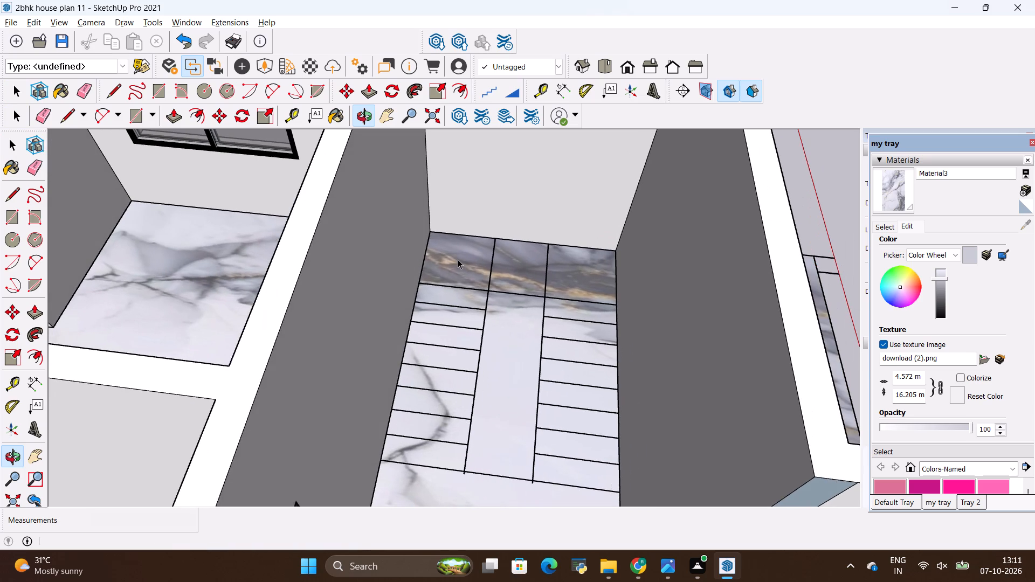
key("r")
left_click(432, 231)
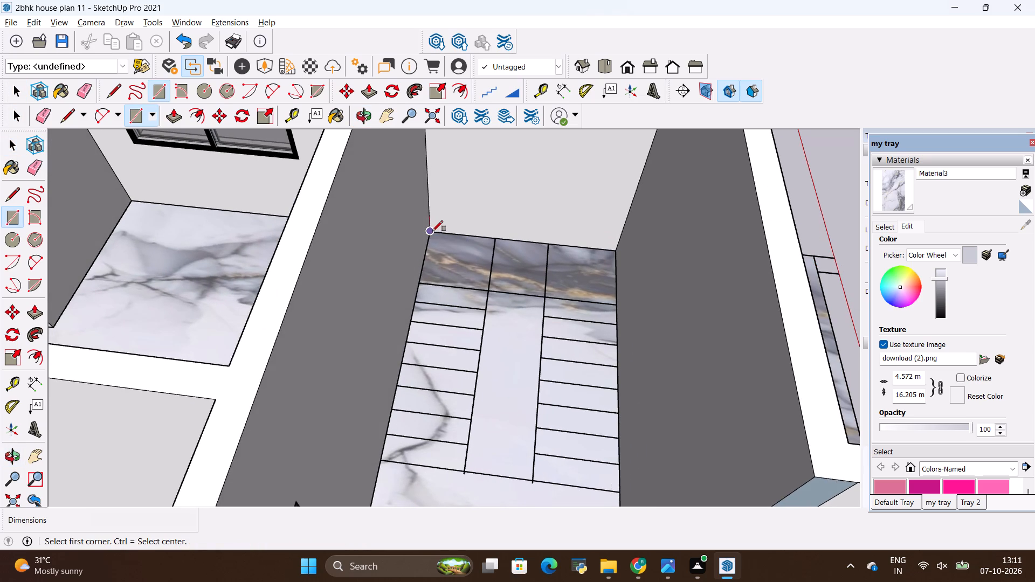
left_click(489, 286)
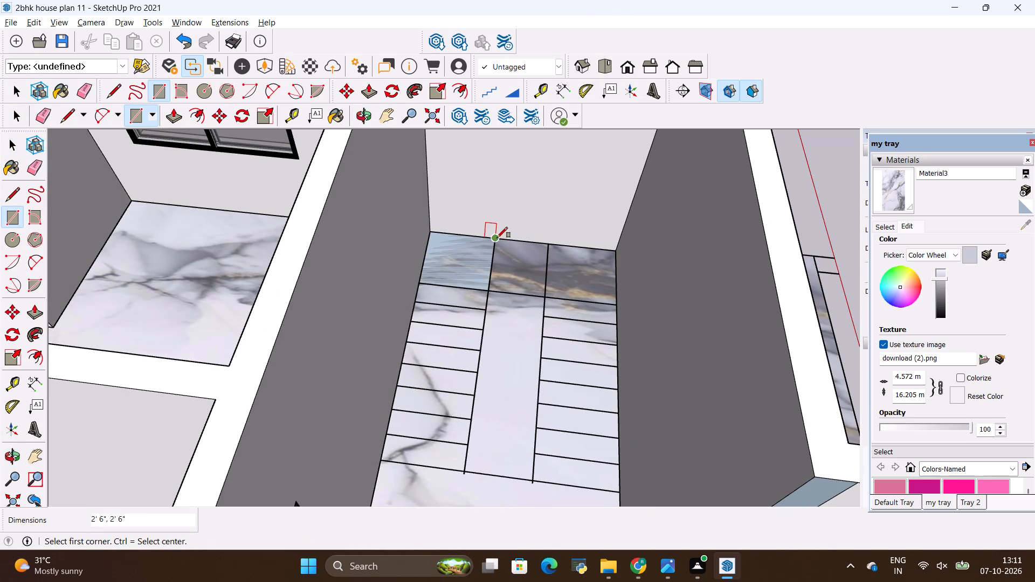
left_click(496, 238)
left_click(544, 304)
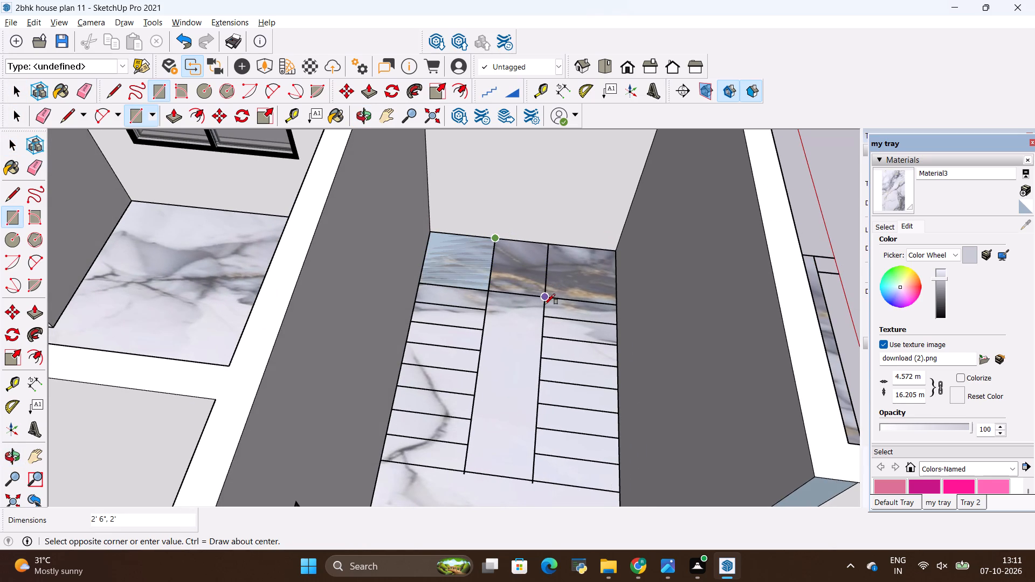
left_click(555, 242)
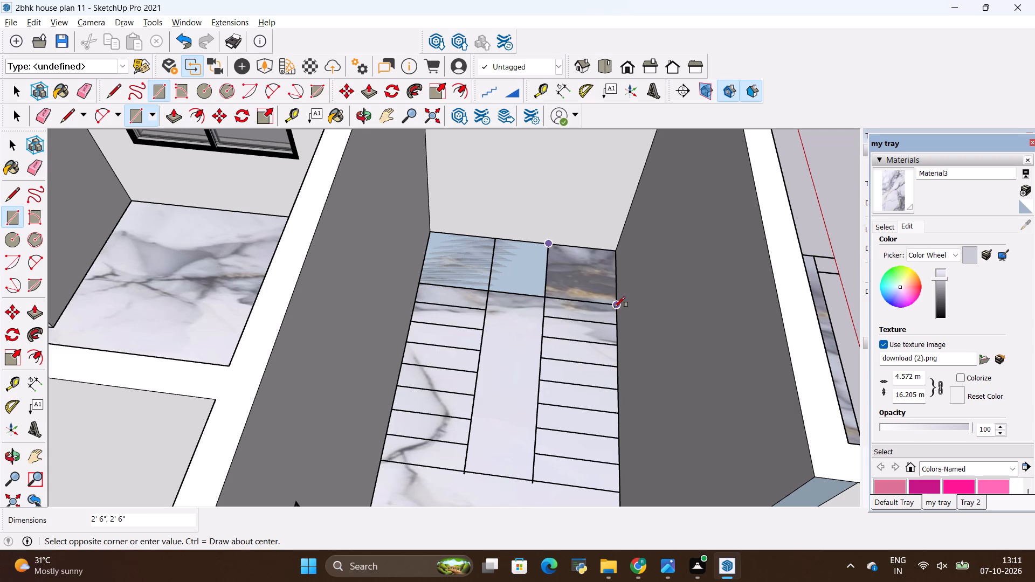
left_click(615, 307)
Draw 2'6" by 10" rectangles over the four treads nearest the landing in the flight beside the living-room side wall.
left_click(418, 279)
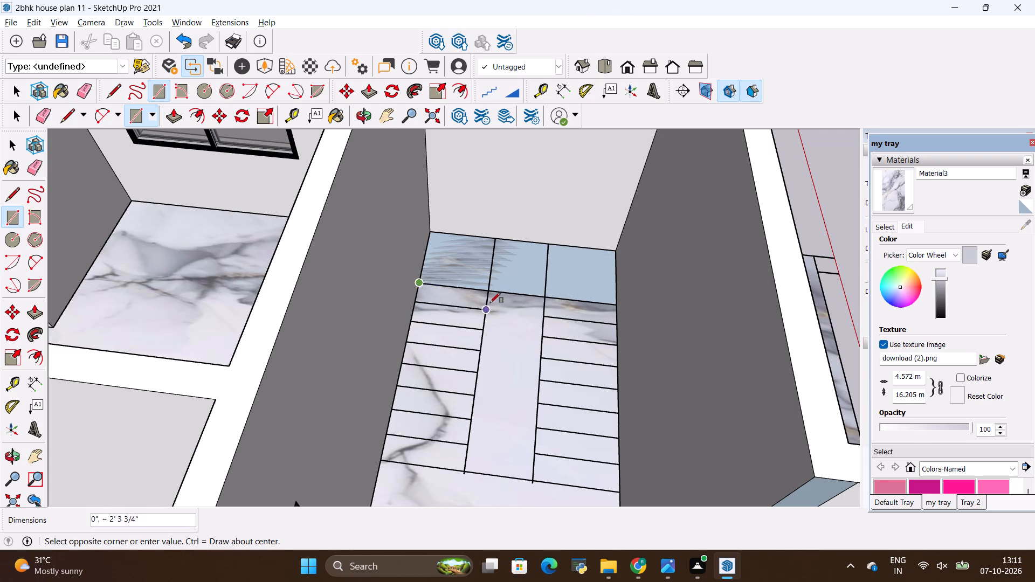
left_click(487, 308)
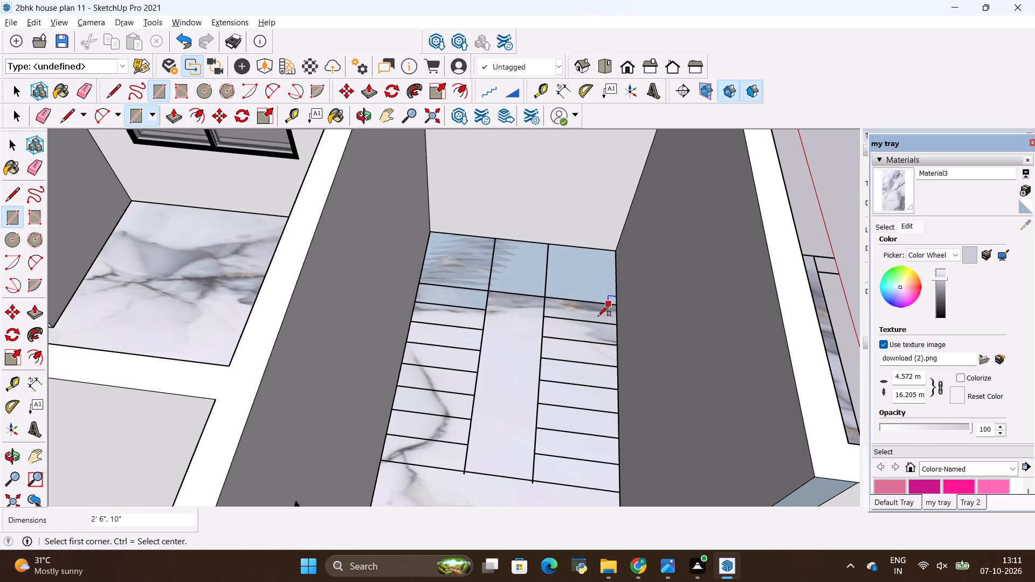
scroll(450, 277, "down", 3)
scroll(421, 365, "up", 8)
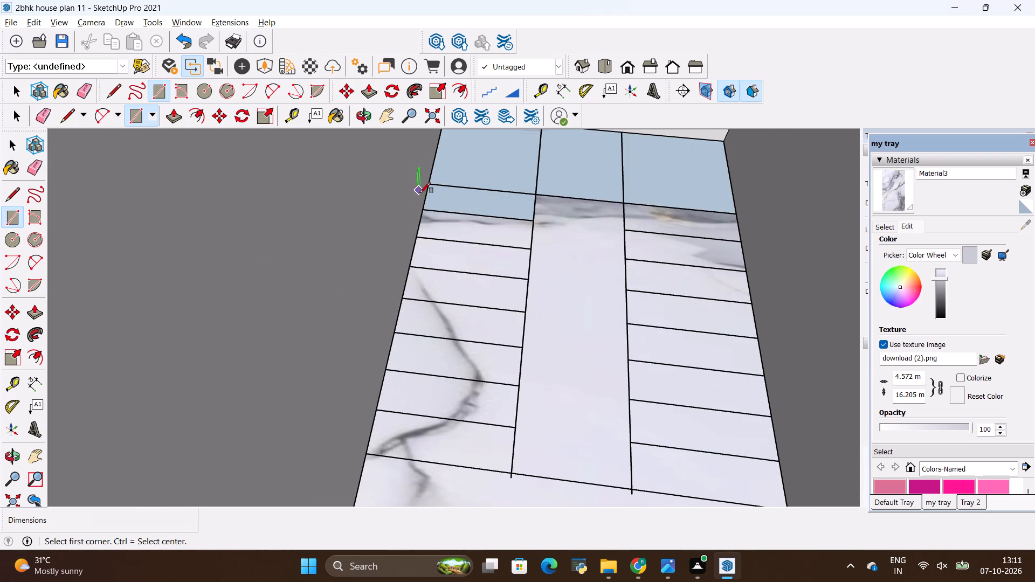
left_click(420, 209)
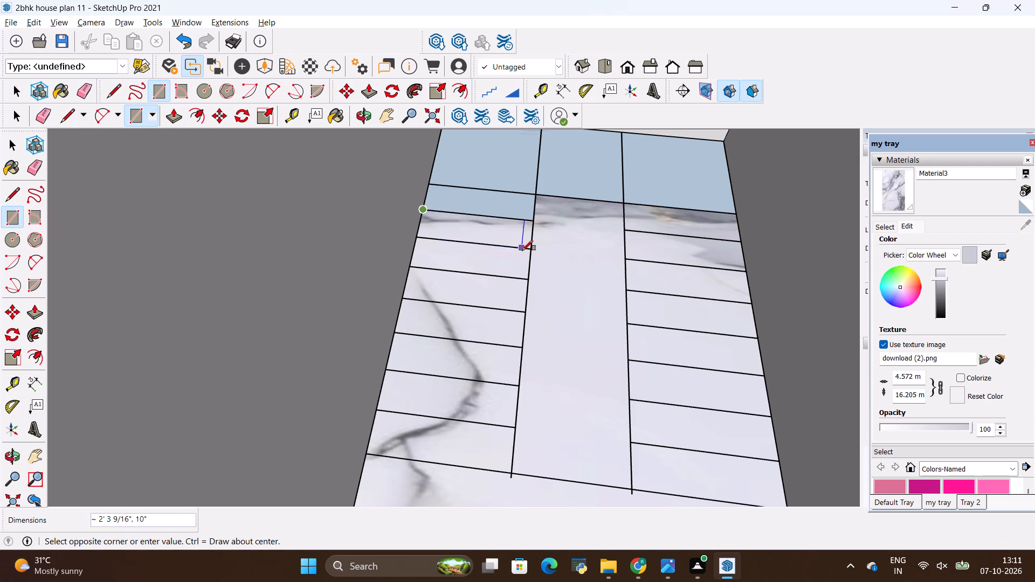
left_click(529, 251)
left_click(415, 240)
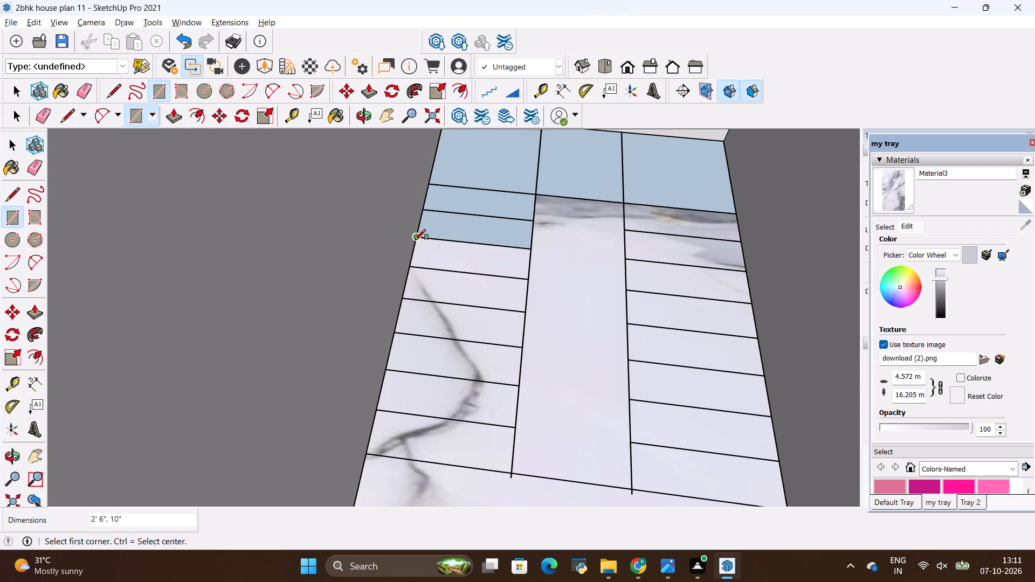
left_click(529, 279)
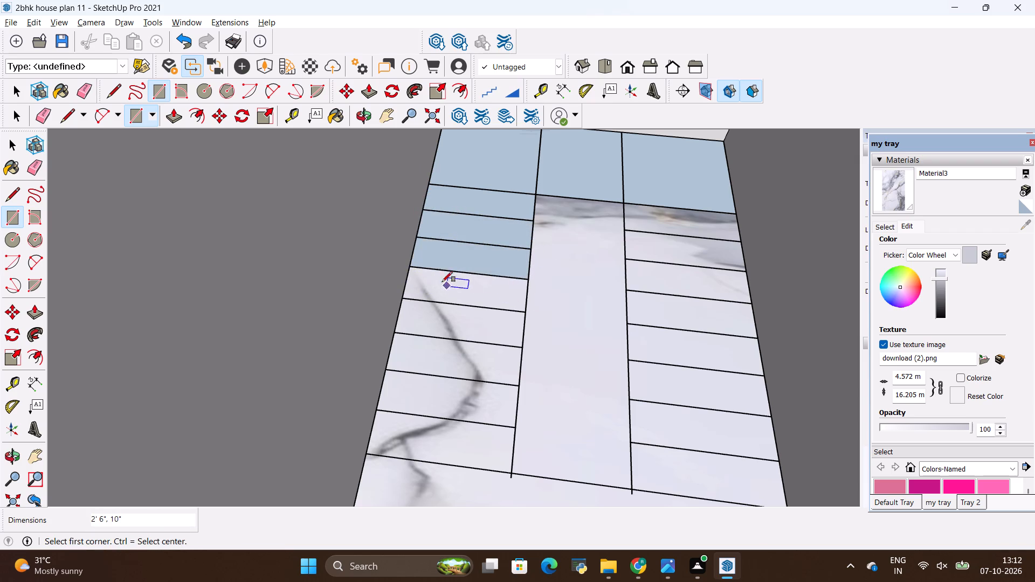
left_click(411, 265)
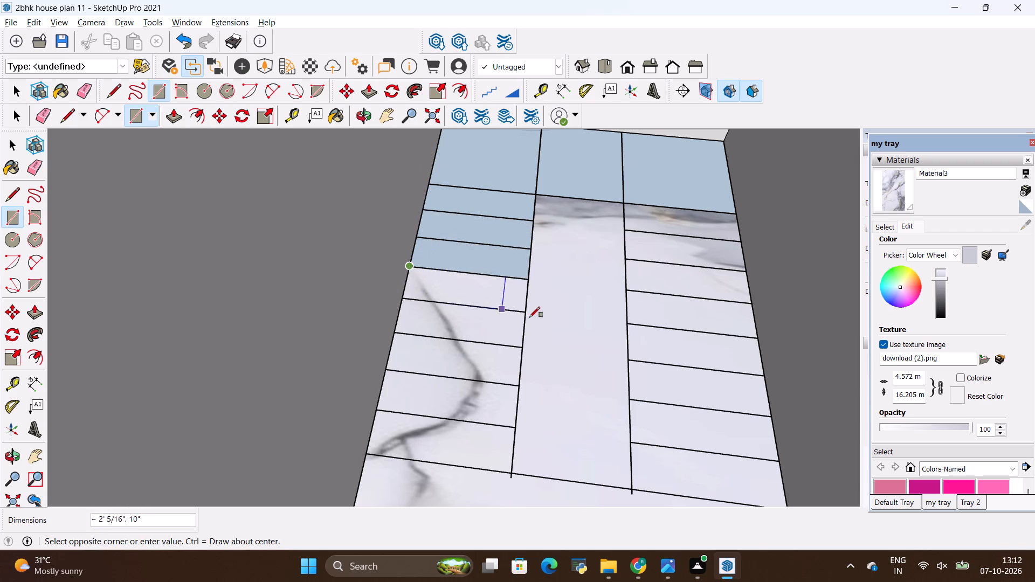
left_click(527, 315)
Draw rectangles over the remaining four treads of the same flight, each 2'6" by 10", down to the foot of the stairs.
scroll(641, 250, "down", 3)
scroll(555, 303, "up", 4)
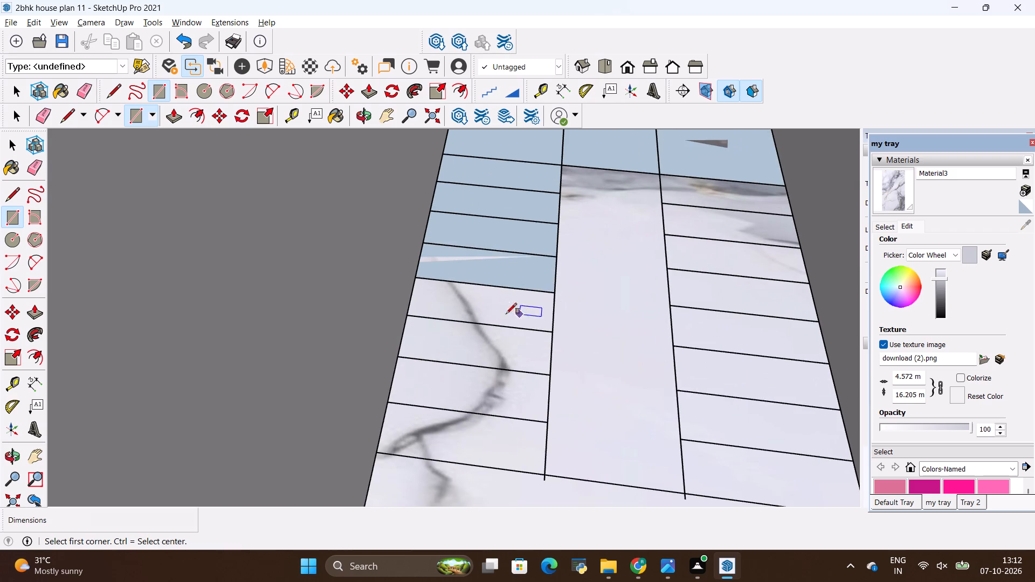
left_click(417, 275)
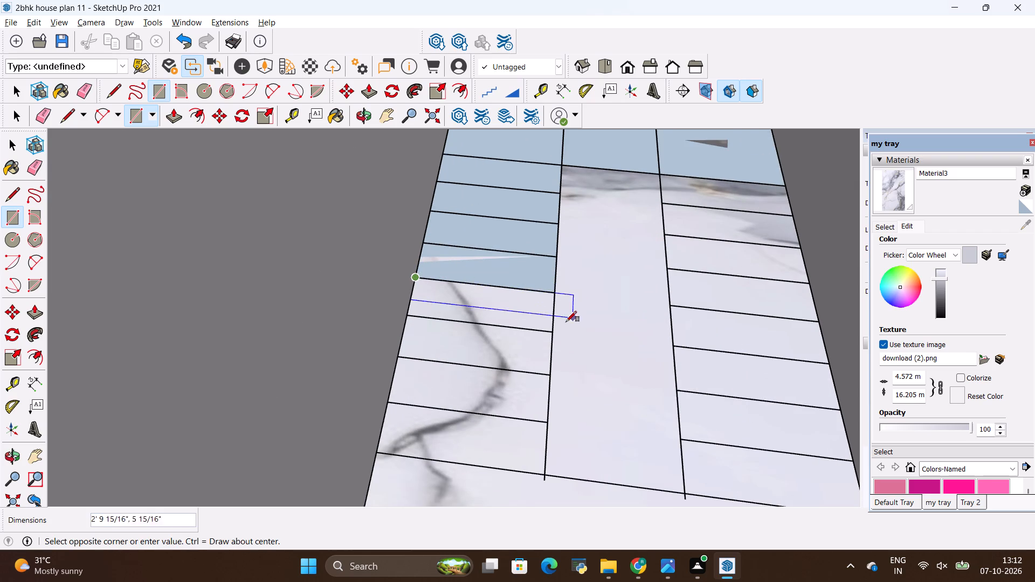
left_click(554, 330)
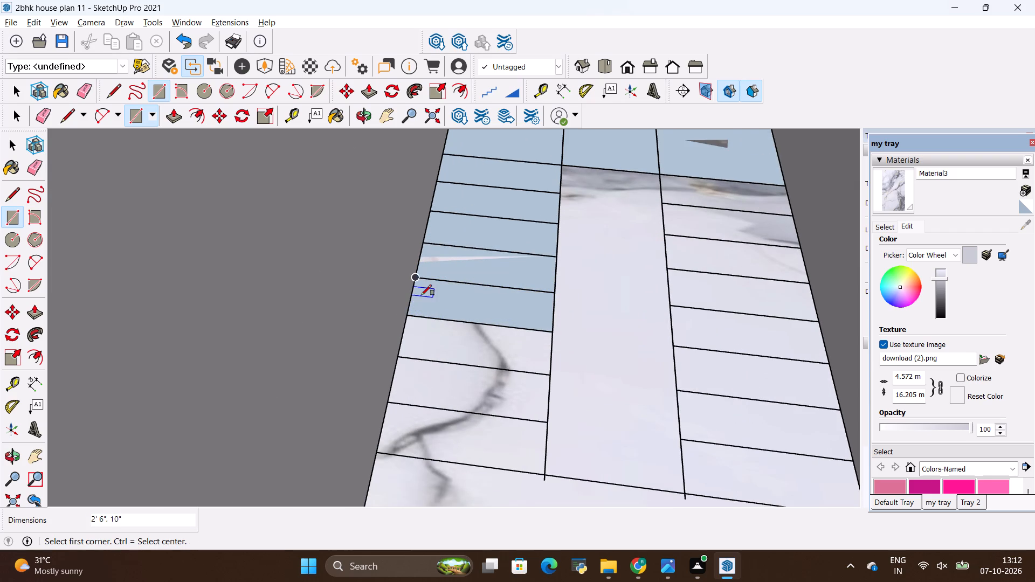
left_click(410, 314)
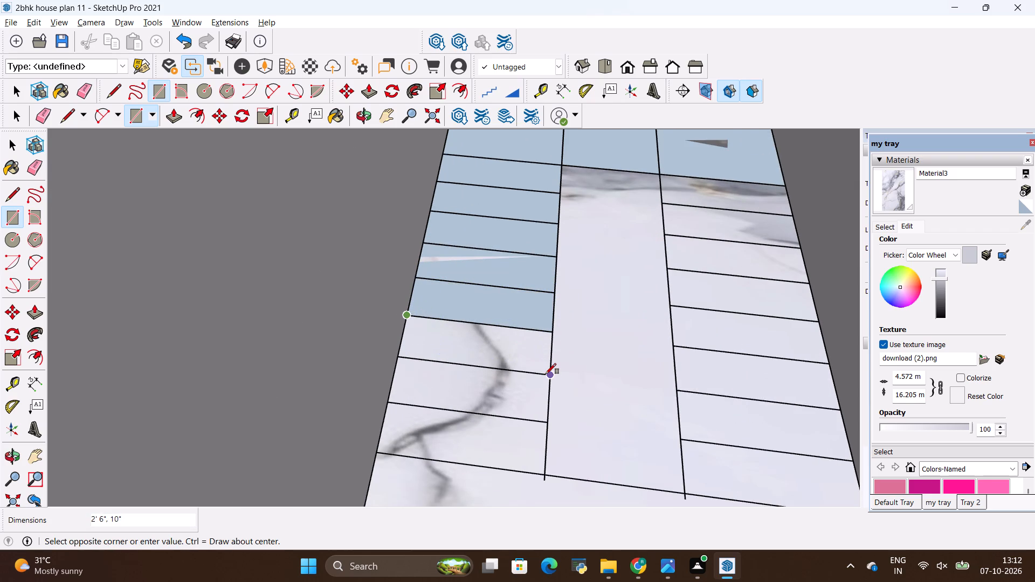
left_click(546, 374)
scroll(577, 399, "up", 3)
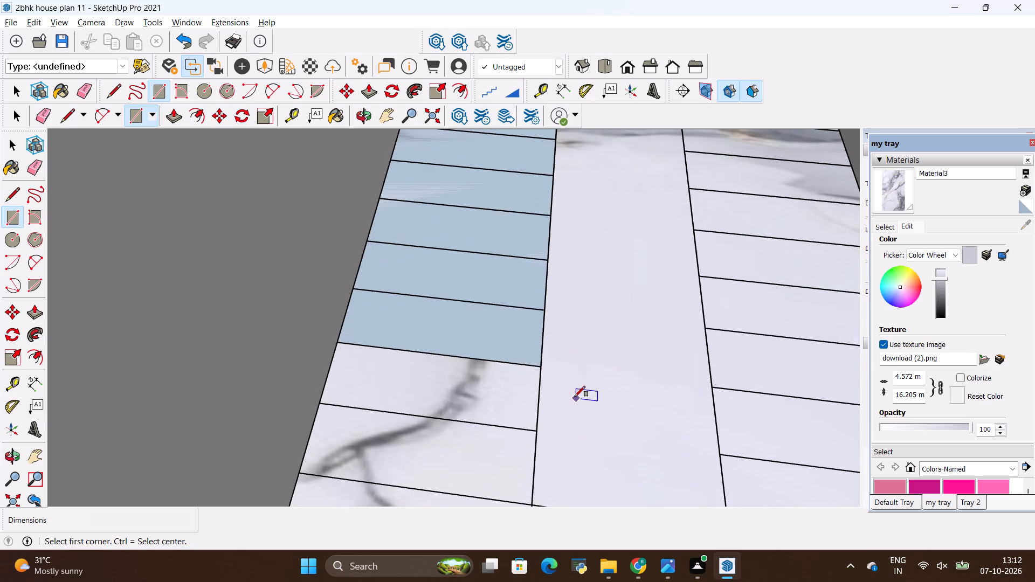
scroll(565, 297, "down", 2)
scroll(461, 452, "up", 2)
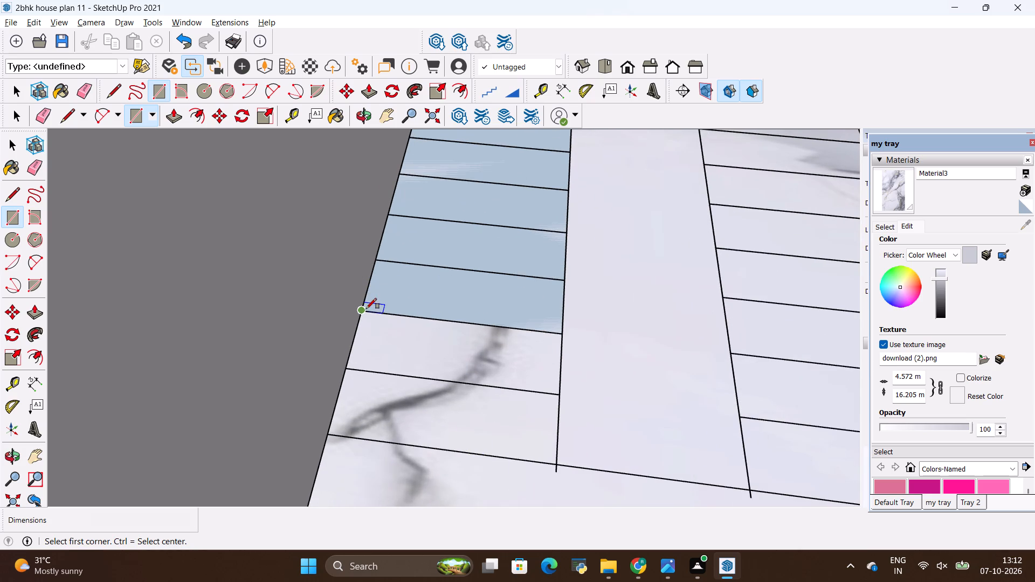
left_click(365, 310)
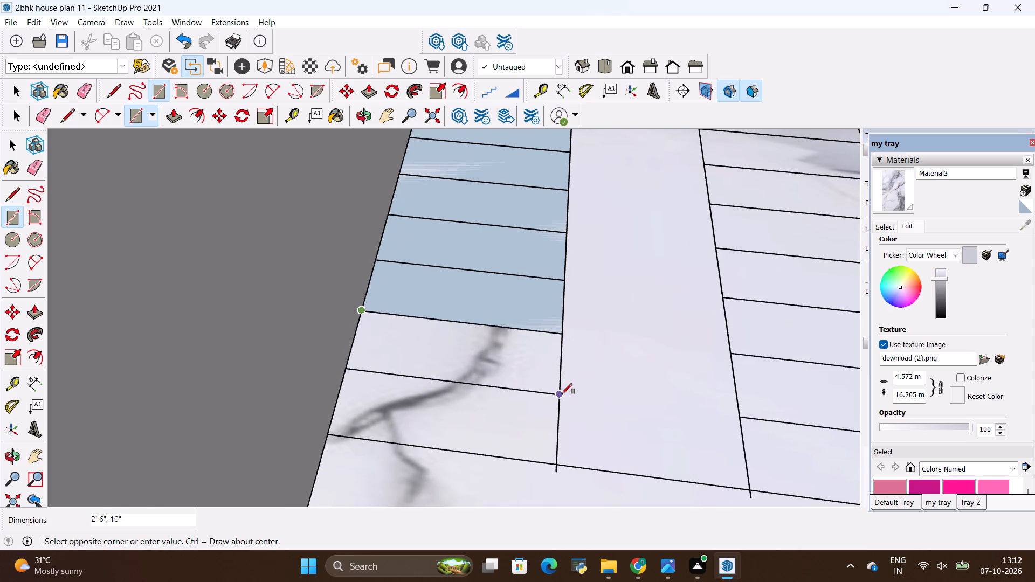
left_click(561, 394)
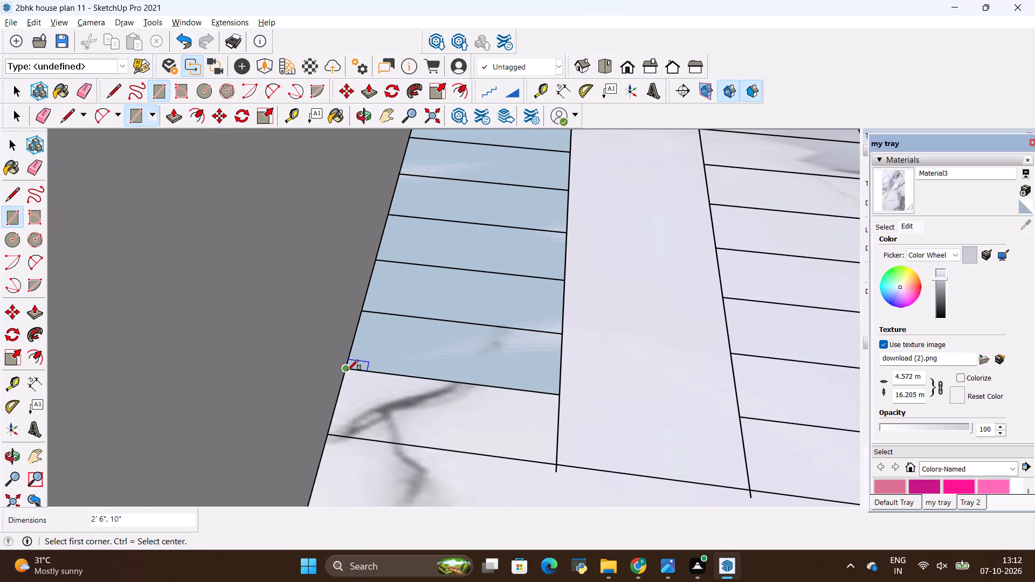
left_click(348, 370)
left_click(557, 463)
Draw 2'6" by 10" rectangles over the four treads nearest the landing in the opposite staircase flight.
scroll(467, 458, "down", 8)
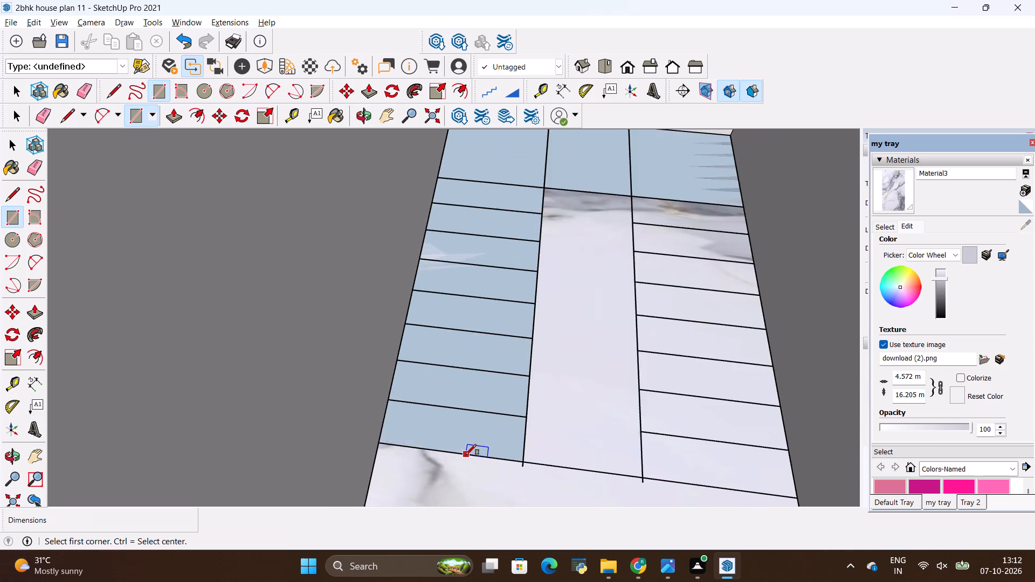
scroll(466, 455, "down", 4)
scroll(691, 304, "up", 11)
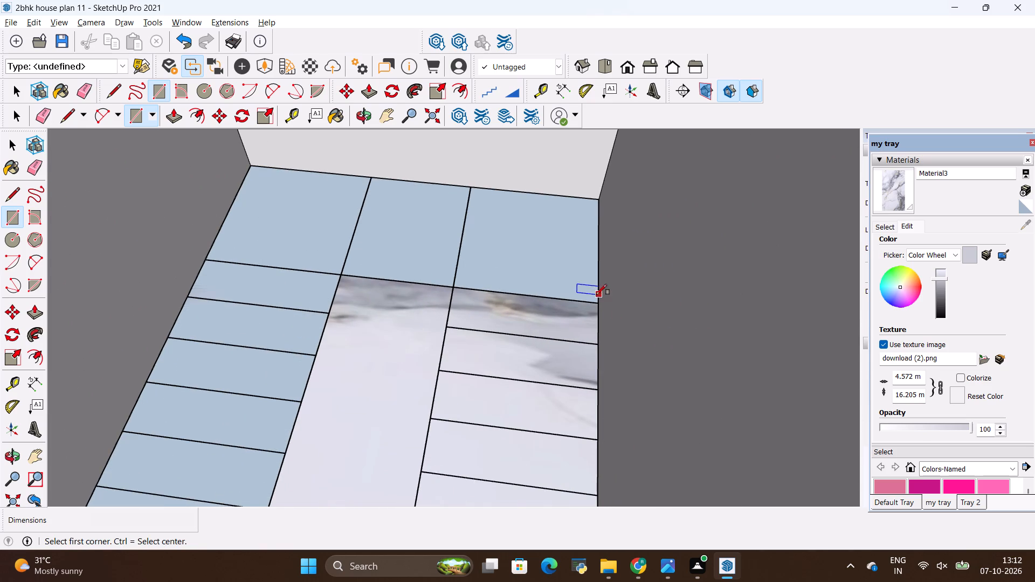
left_click(596, 300)
left_click(448, 321)
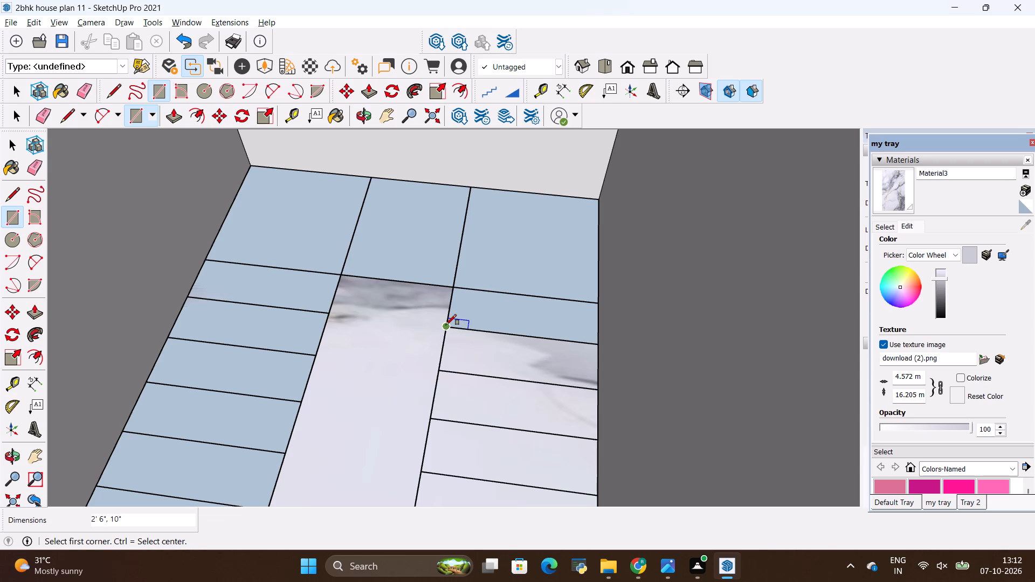
left_click(446, 325)
left_click(599, 392)
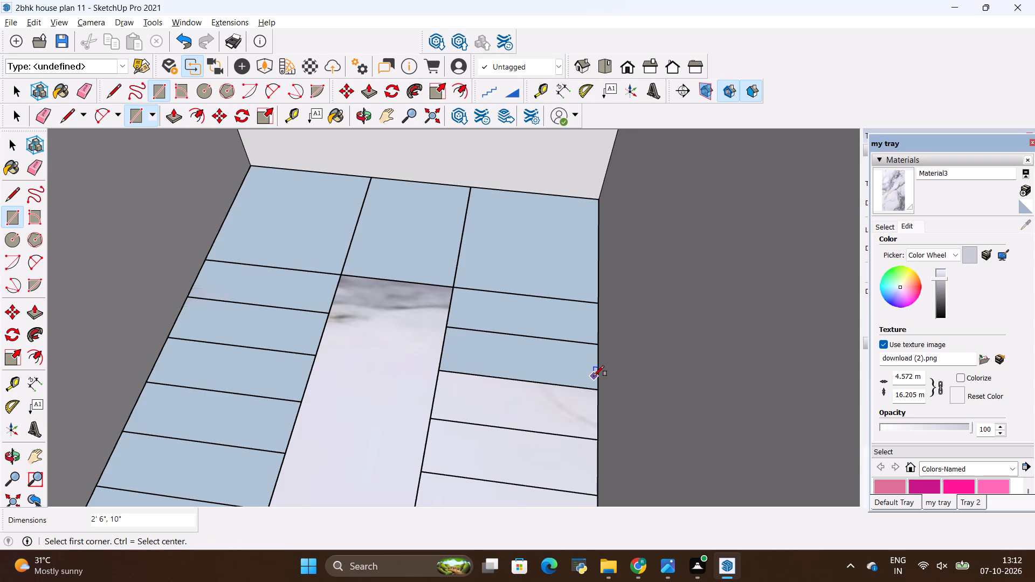
scroll(603, 322, "down", 3)
scroll(622, 255, "down", 9)
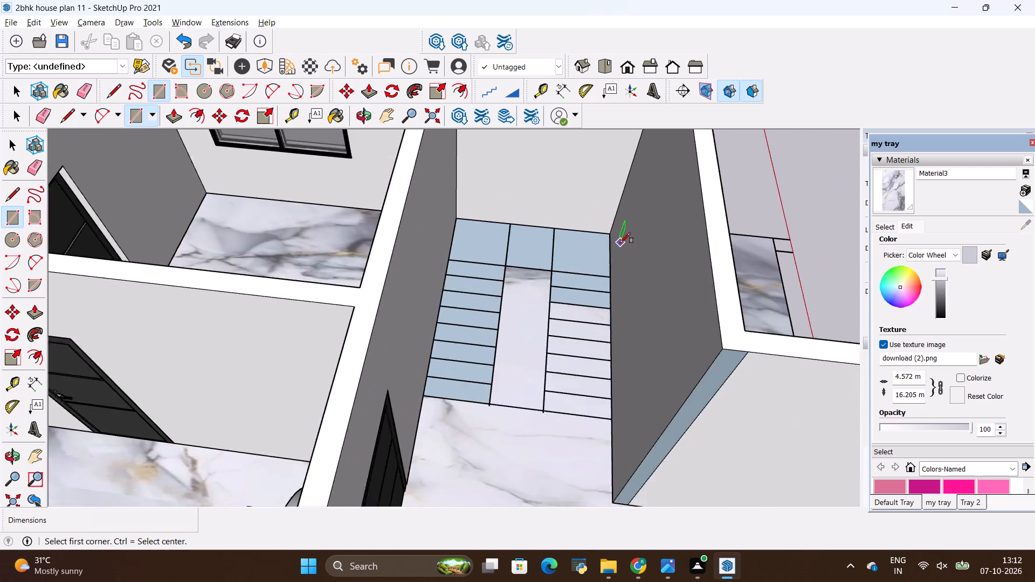
scroll(595, 378, "up", 8)
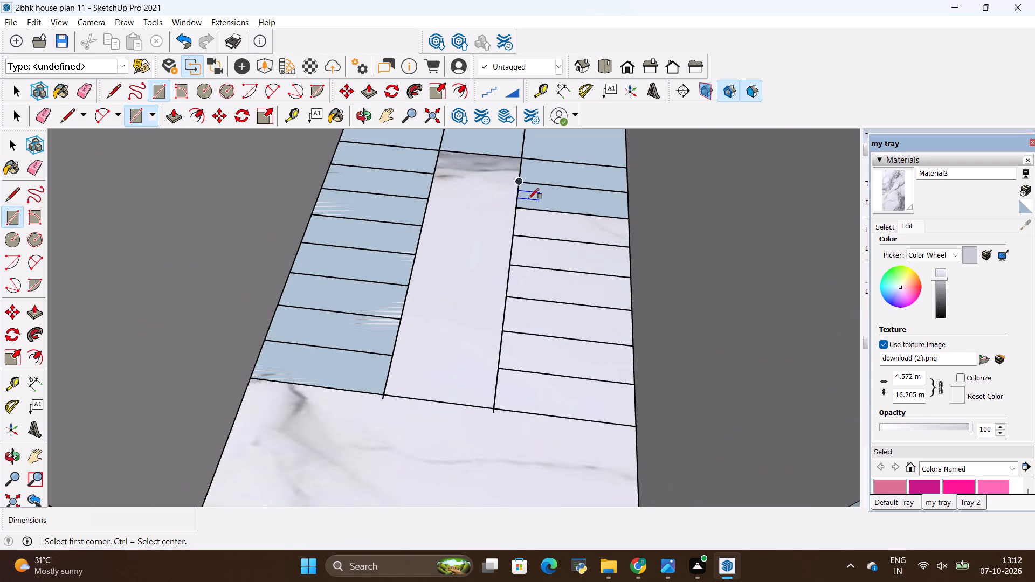
left_click(513, 207)
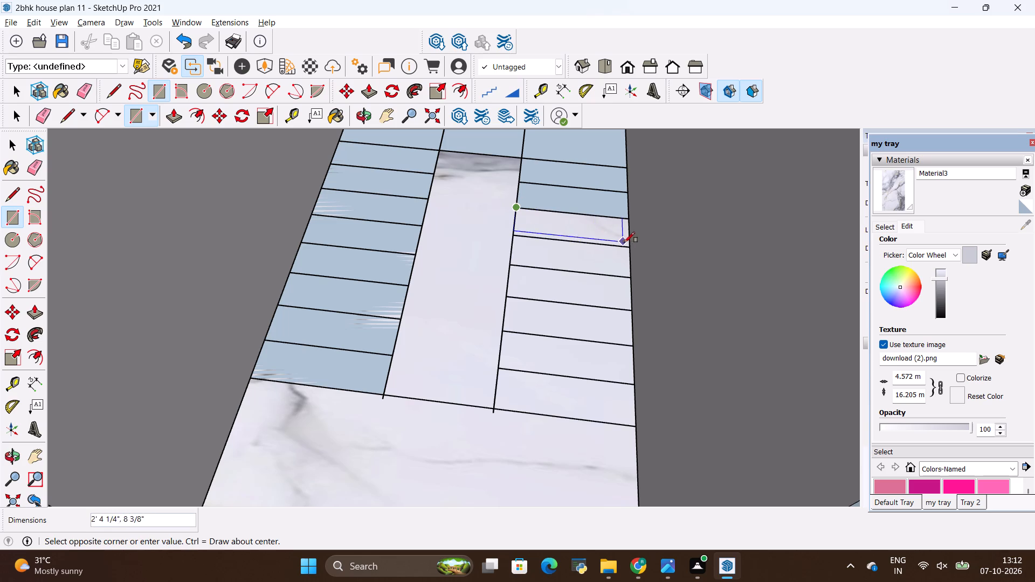
left_click(629, 246)
left_click(512, 233)
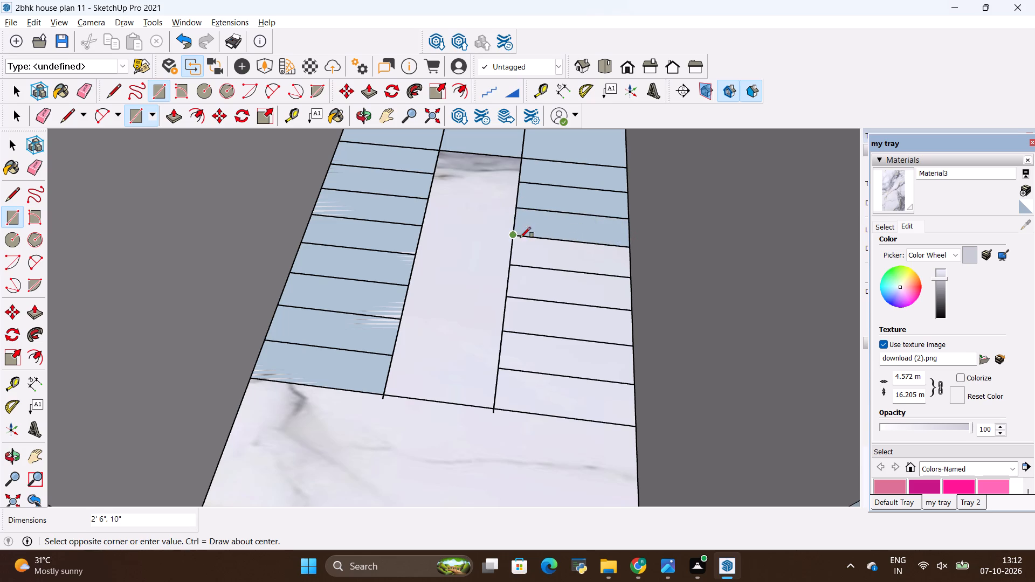
left_click(632, 279)
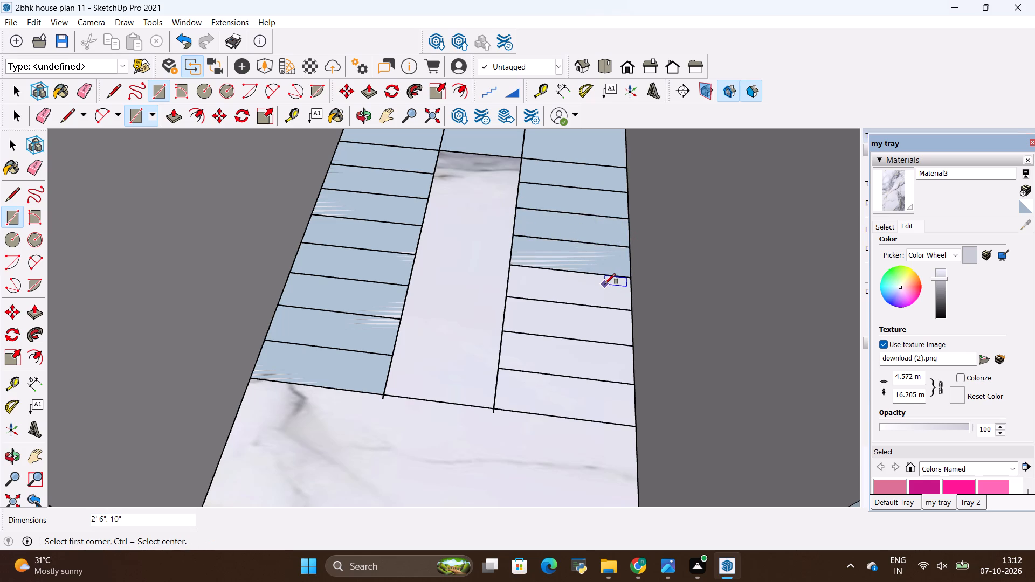
Draw 2'6" by 10" rectangles over the remaining four treads of the opposite staircase flight, down to its foot.
left_click(514, 265)
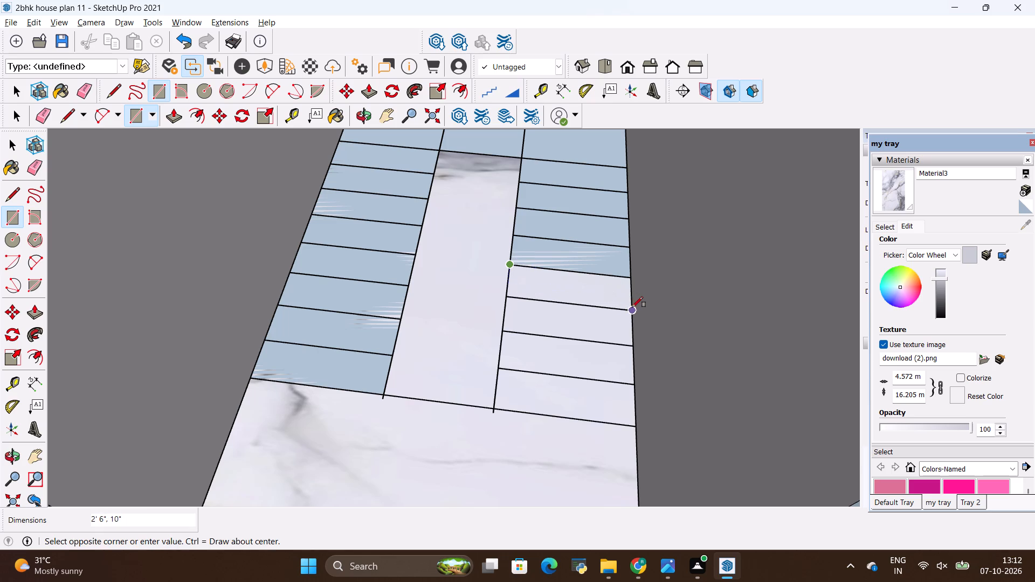
left_click(632, 308)
left_click(511, 297)
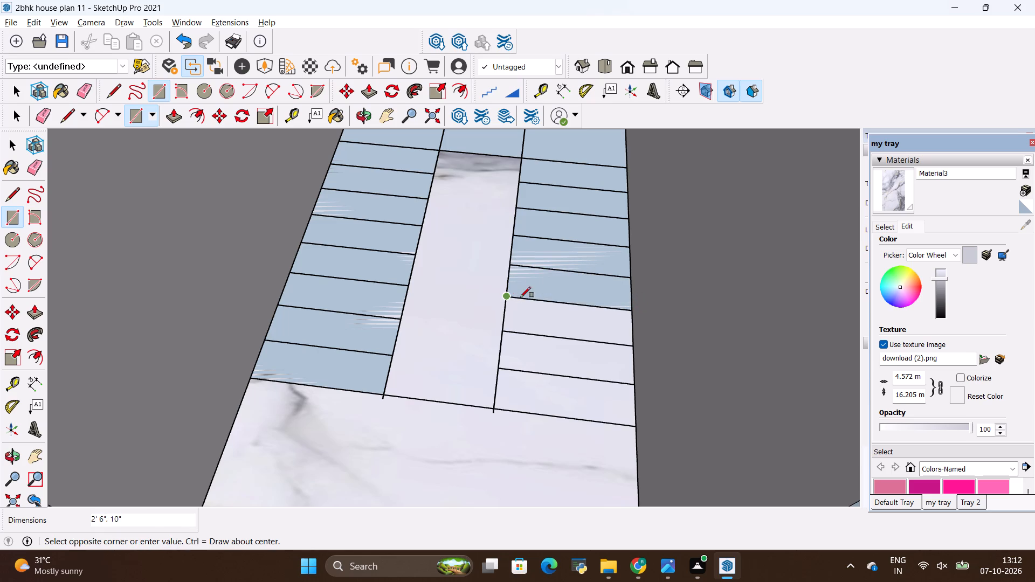
left_click(634, 347)
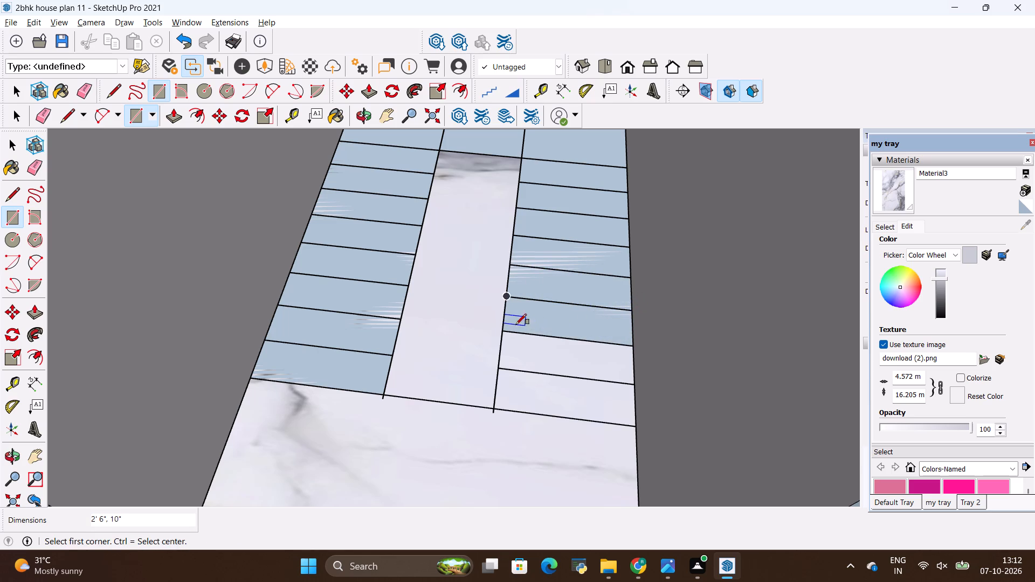
left_click(506, 330)
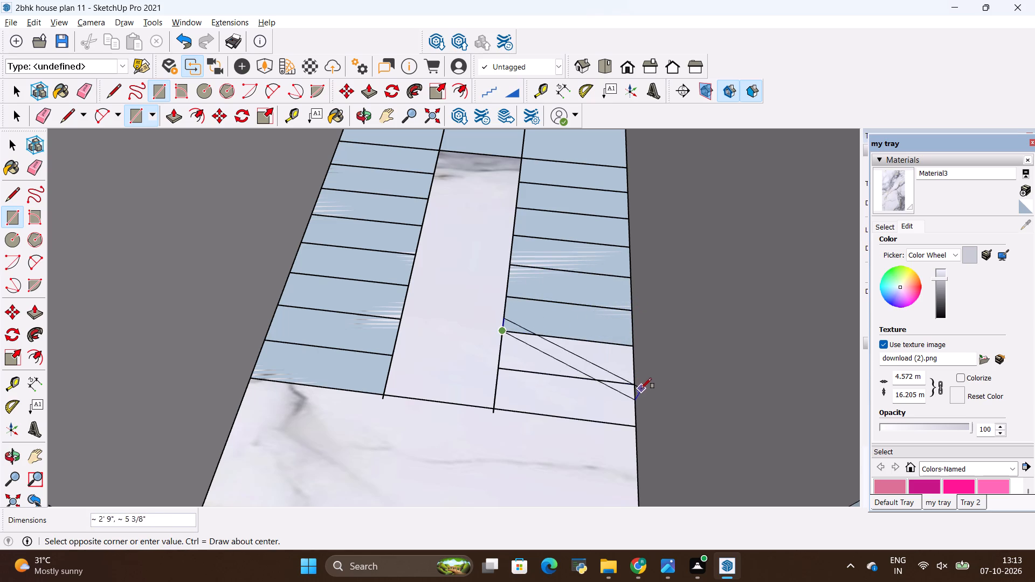
left_click(636, 386)
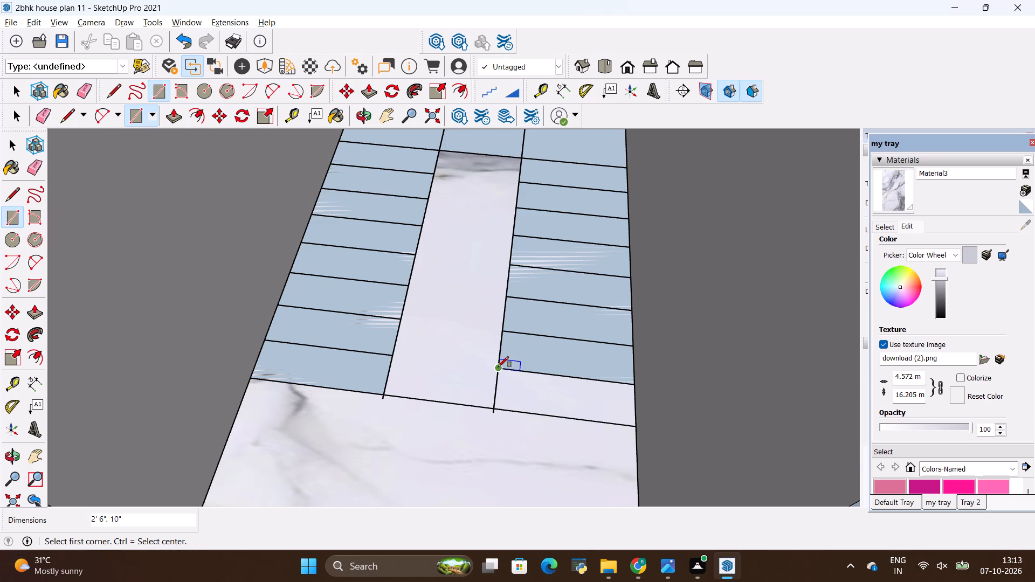
left_click(498, 367)
left_click(636, 427)
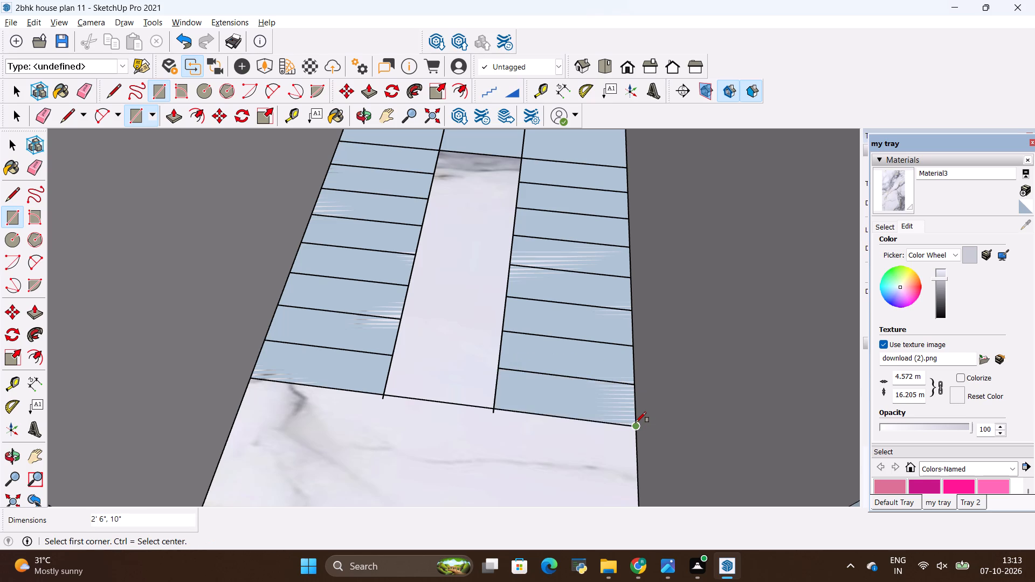
Select all the connected tread and landing faces drawn over the staircase.
scroll(587, 414, "down", 5)
scroll(577, 407, "down", 16)
scroll(562, 356, "up", 8)
key("space")
triple_click(575, 347)
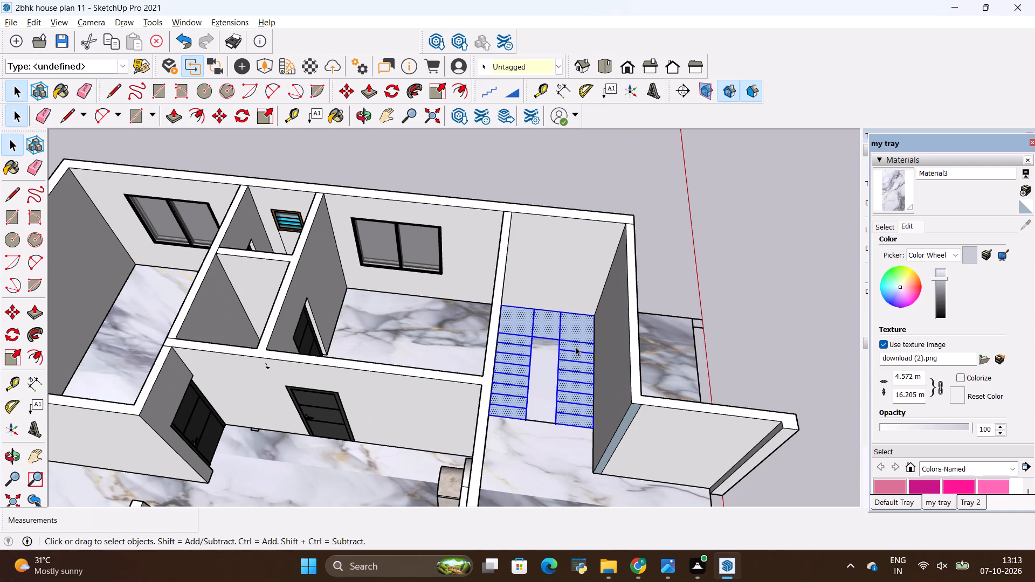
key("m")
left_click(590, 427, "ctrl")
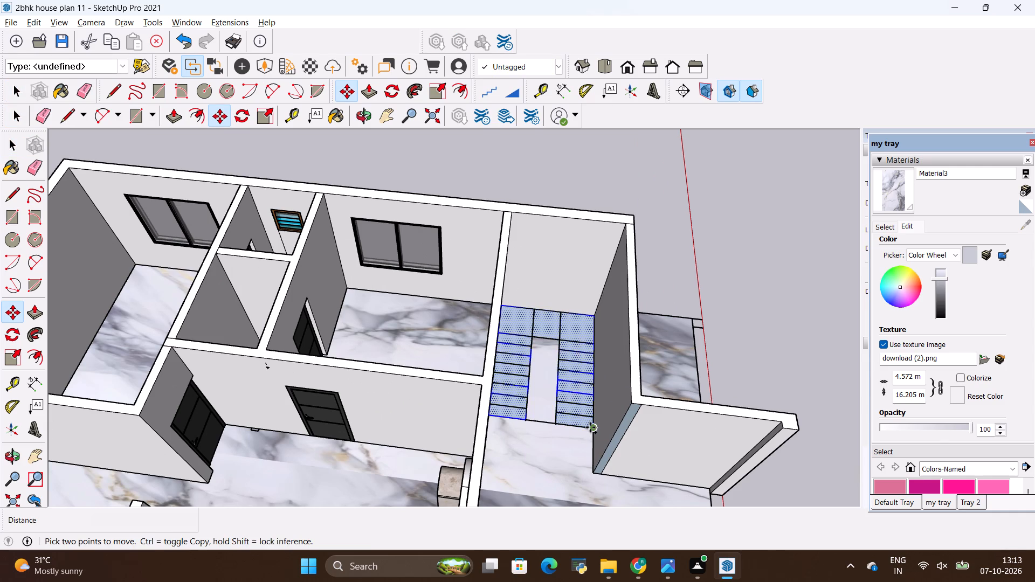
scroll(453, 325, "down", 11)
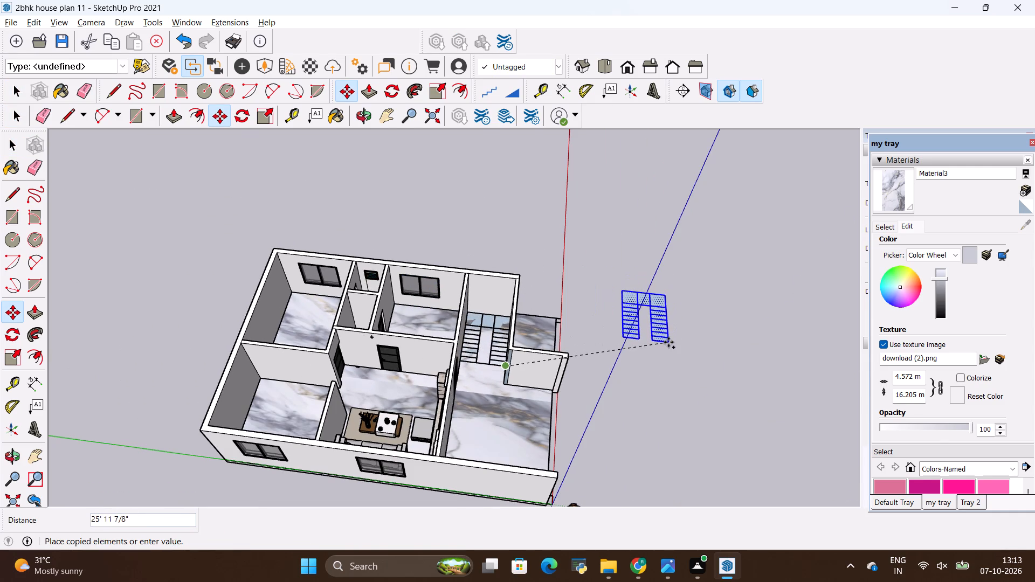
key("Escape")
Move the selected tread and landing faces about 21'6" out of the house to the empty ground beside it.
scroll(502, 348, "up", 6)
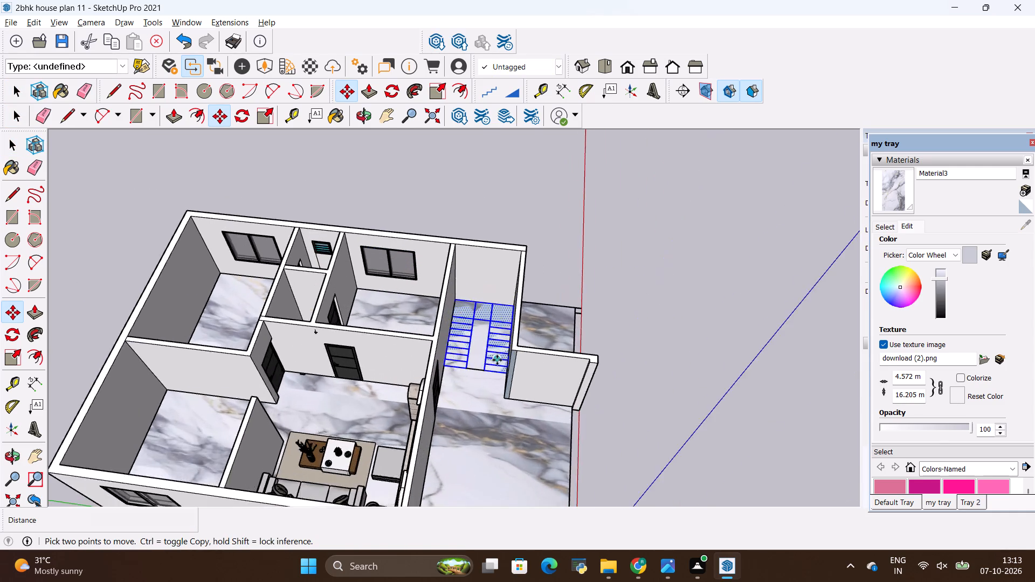
scroll(497, 360, "up", 7)
key("m")
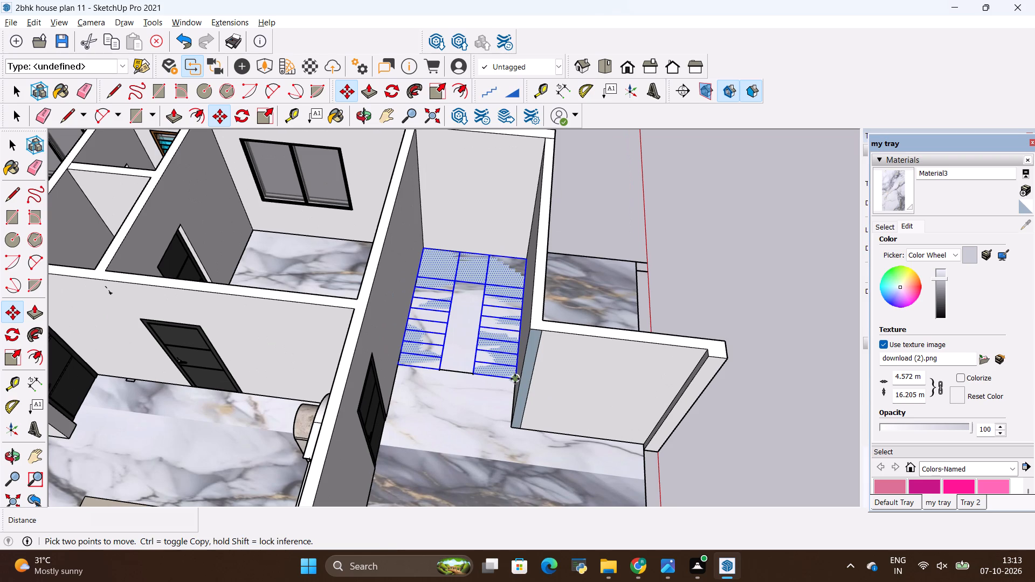
left_click(515, 379)
scroll(356, 294, "down", 5)
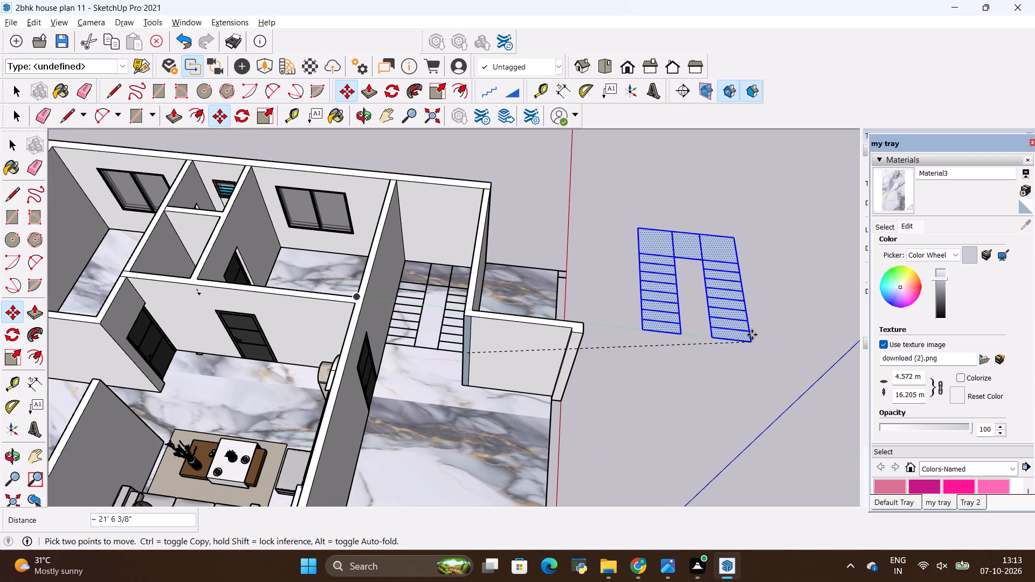
left_click(752, 335)
key("space")
left_click(612, 264)
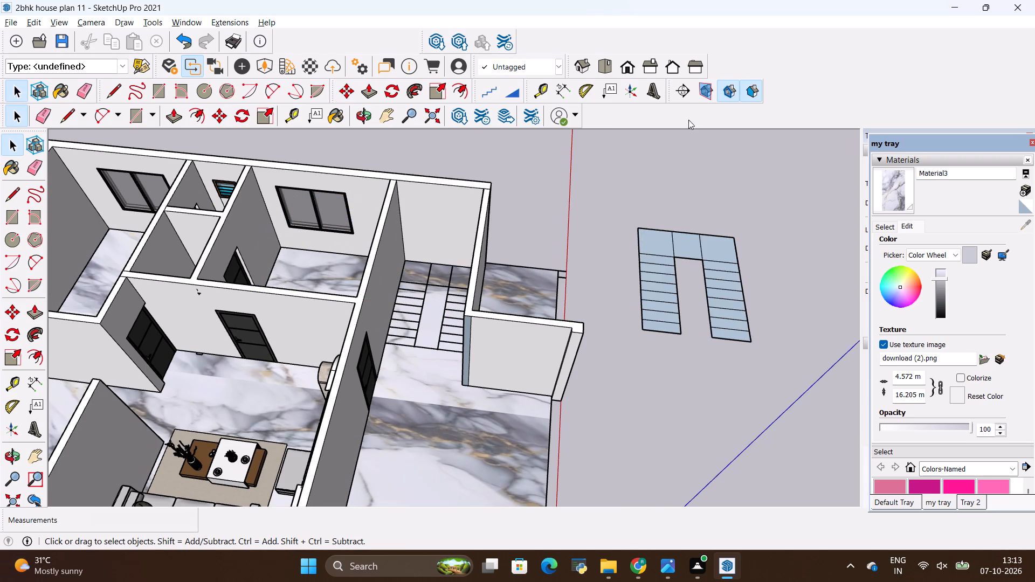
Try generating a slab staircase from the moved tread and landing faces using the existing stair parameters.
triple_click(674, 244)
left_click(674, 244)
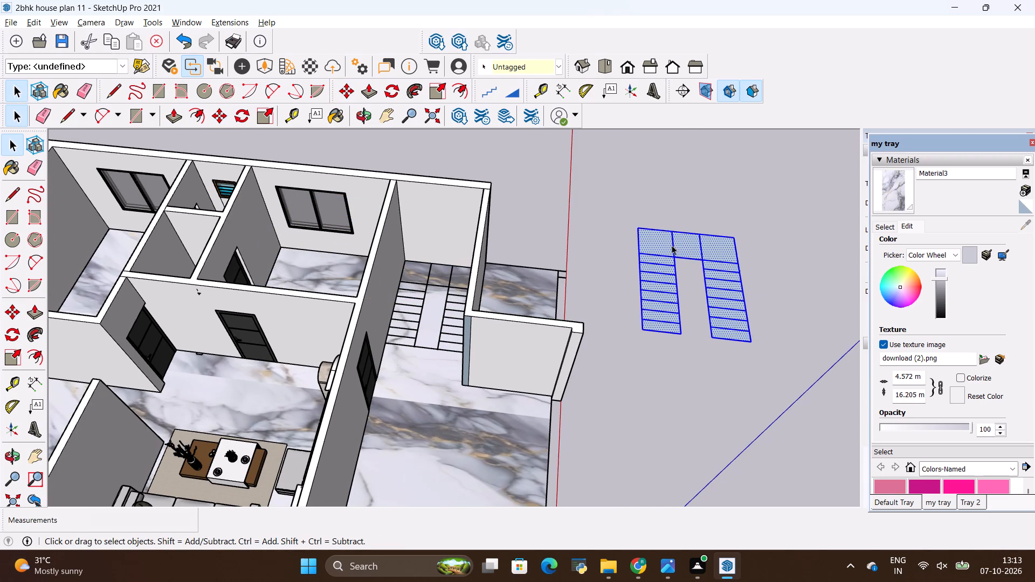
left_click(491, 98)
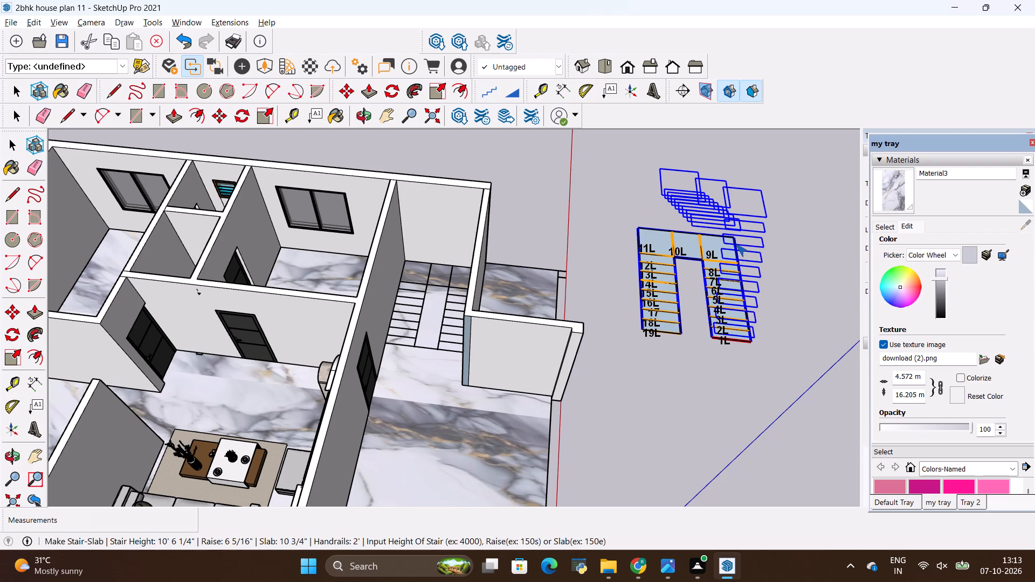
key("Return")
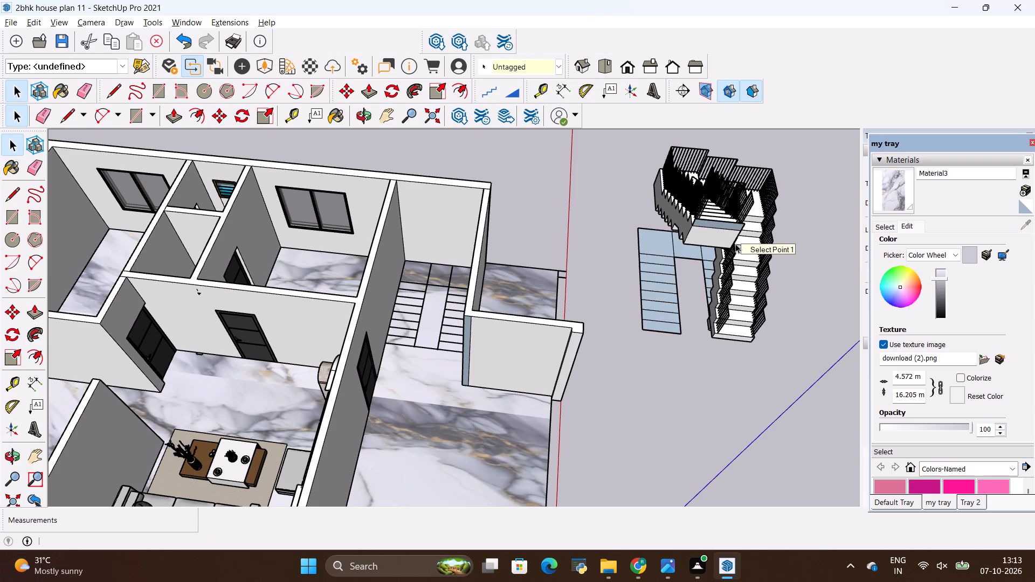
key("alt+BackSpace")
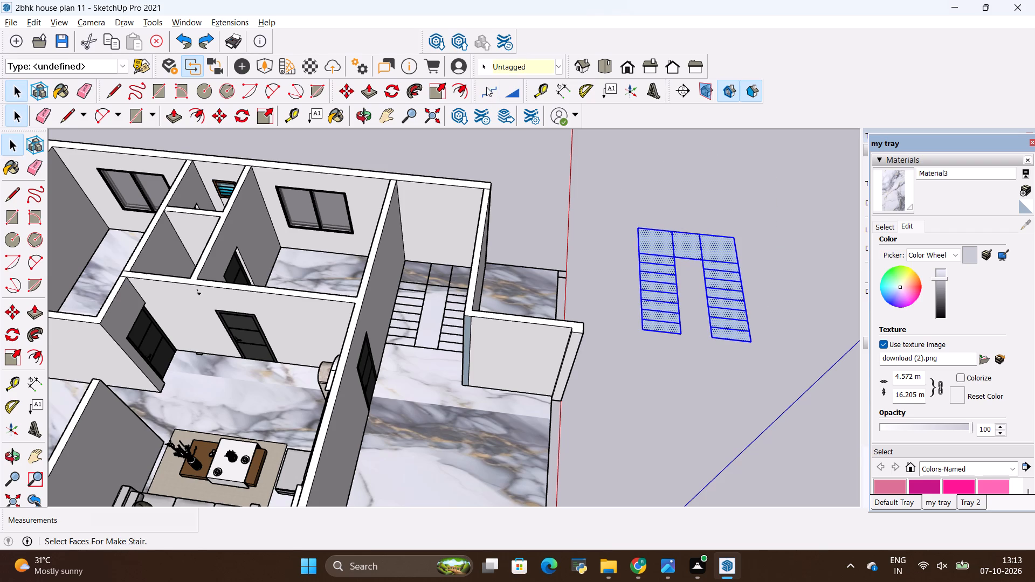
Generate a slab staircase from the selected tread and landing faces with the raise parameter set to 6.33.
left_click(486, 87)
left_click(729, 287)
right_click(728, 287)
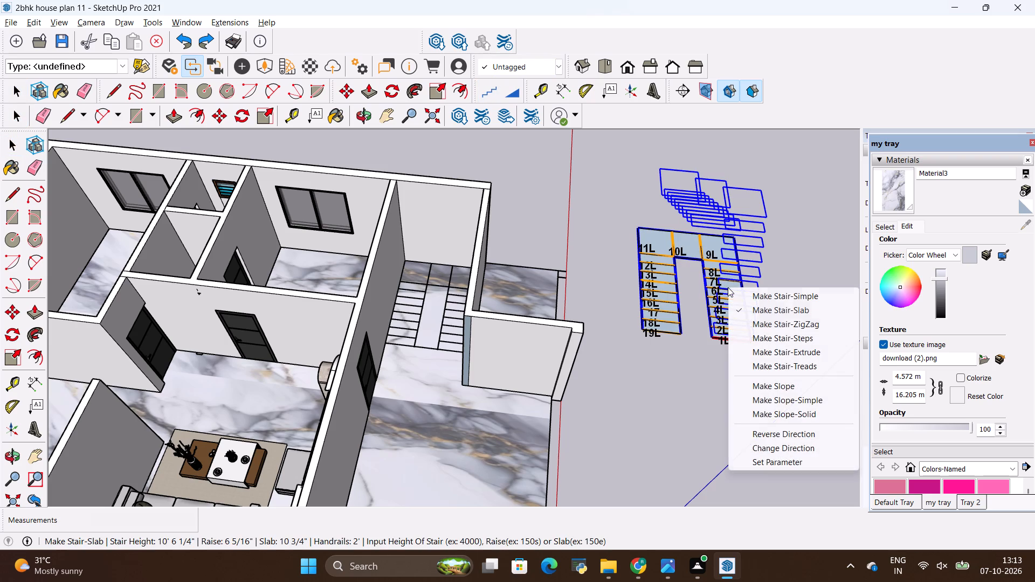
left_click(761, 458)
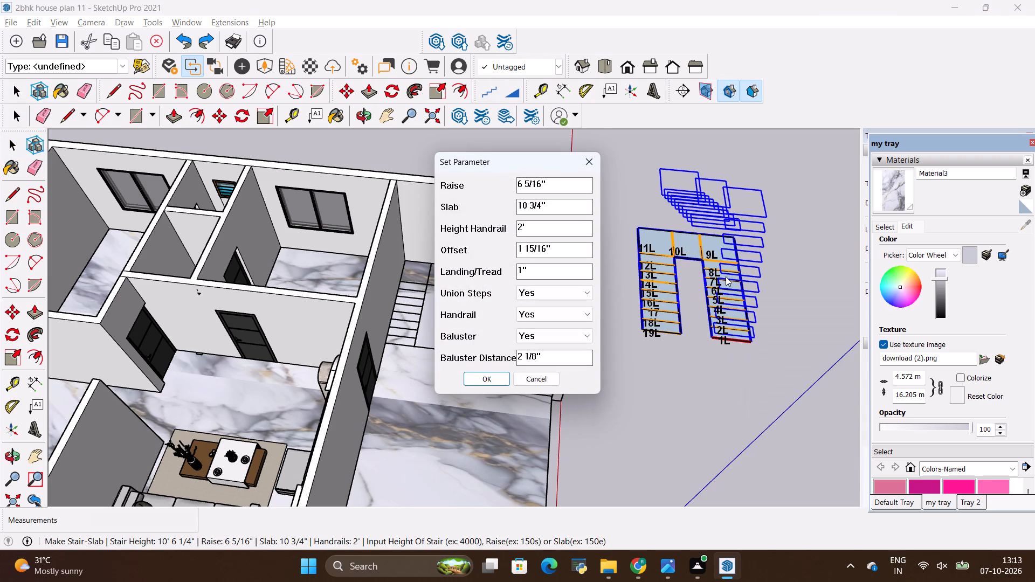
left_click(558, 181)
key("BackSpace")
key("BackSpace")
key("BackSpace")
key("BackSpace")
key("BackSpace")
key("BackSpace")
key("BackSpace")
type("6.33")
left_click(485, 376)
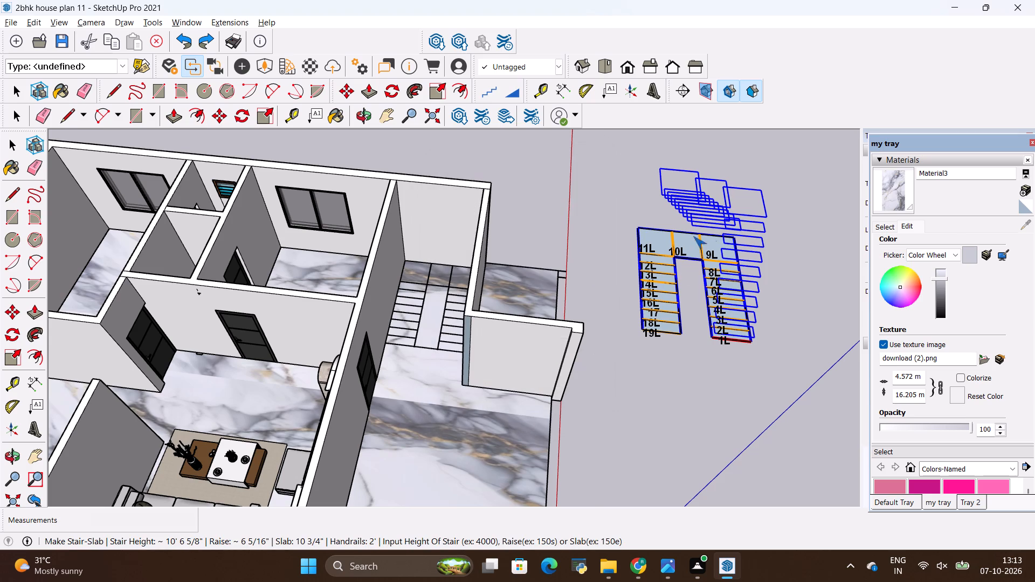
scroll(669, 301, "down", 3)
key("Return")
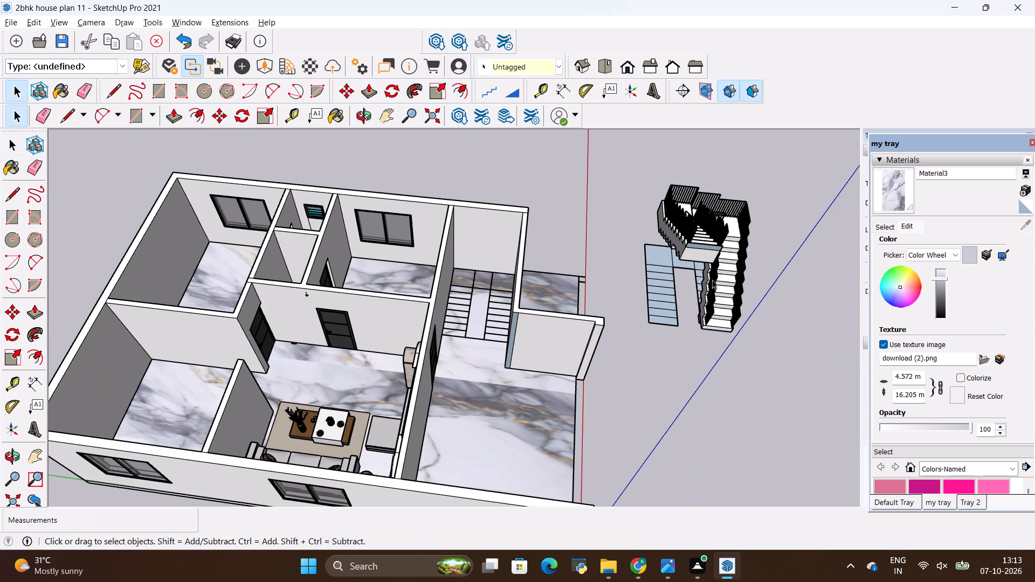
Open the generated staircase group for editing down to its stepped slab geometry.
scroll(700, 330, "down", 2)
scroll(705, 216, "up", 11)
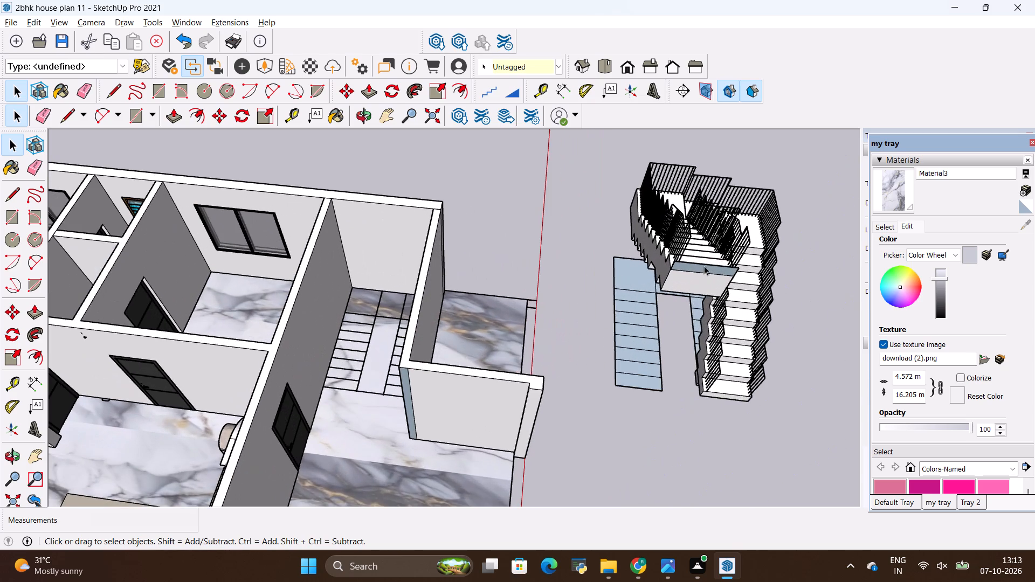
double_click(704, 263)
left_click(704, 263)
double_click(704, 263)
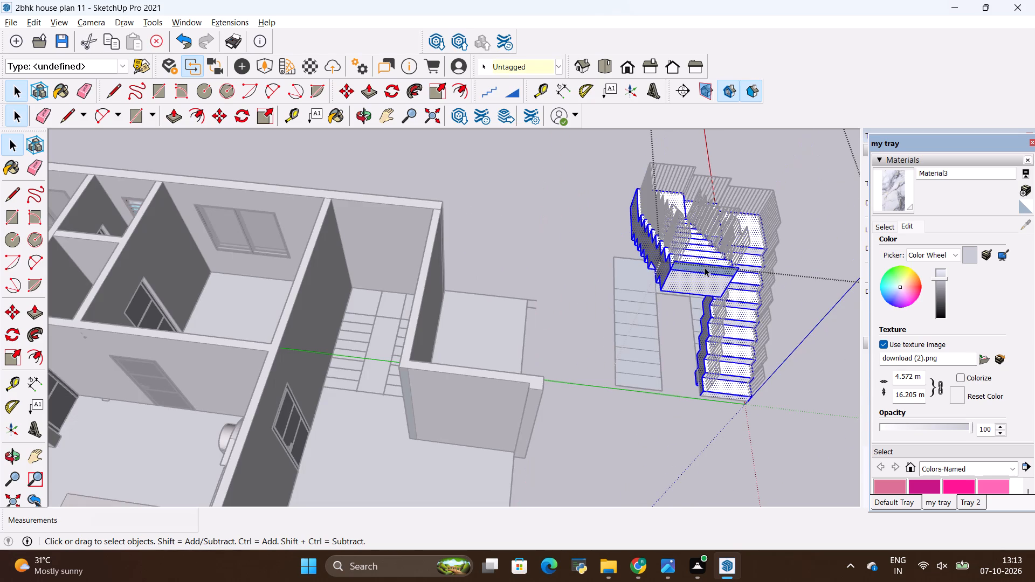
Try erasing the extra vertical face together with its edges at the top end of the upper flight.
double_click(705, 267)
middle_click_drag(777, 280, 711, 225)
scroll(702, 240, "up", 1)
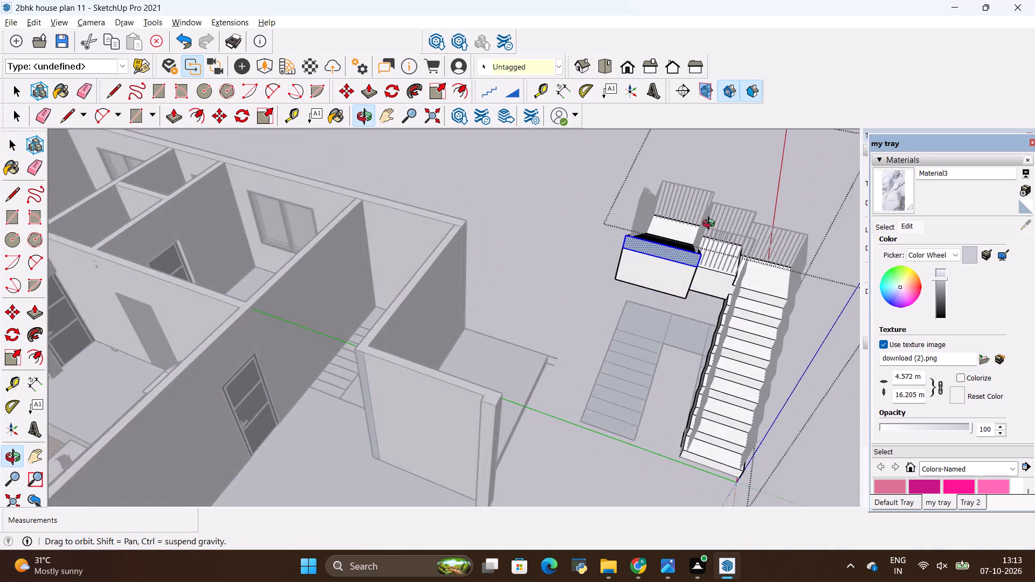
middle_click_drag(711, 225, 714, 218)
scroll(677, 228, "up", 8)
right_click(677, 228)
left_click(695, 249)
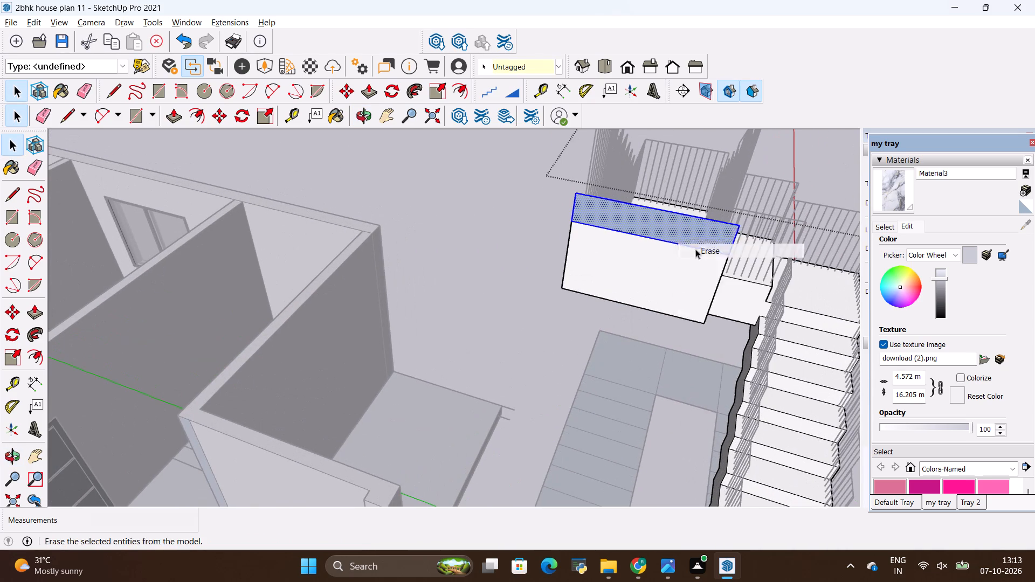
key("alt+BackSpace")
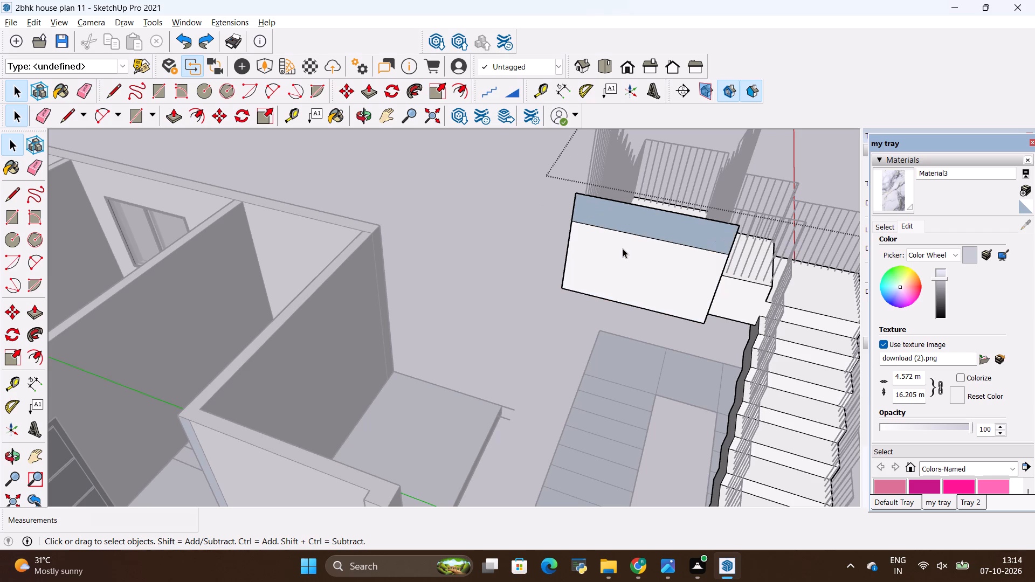
Erase the top edge of the extra vertical face at the top end of the upper flight.
left_click(688, 222)
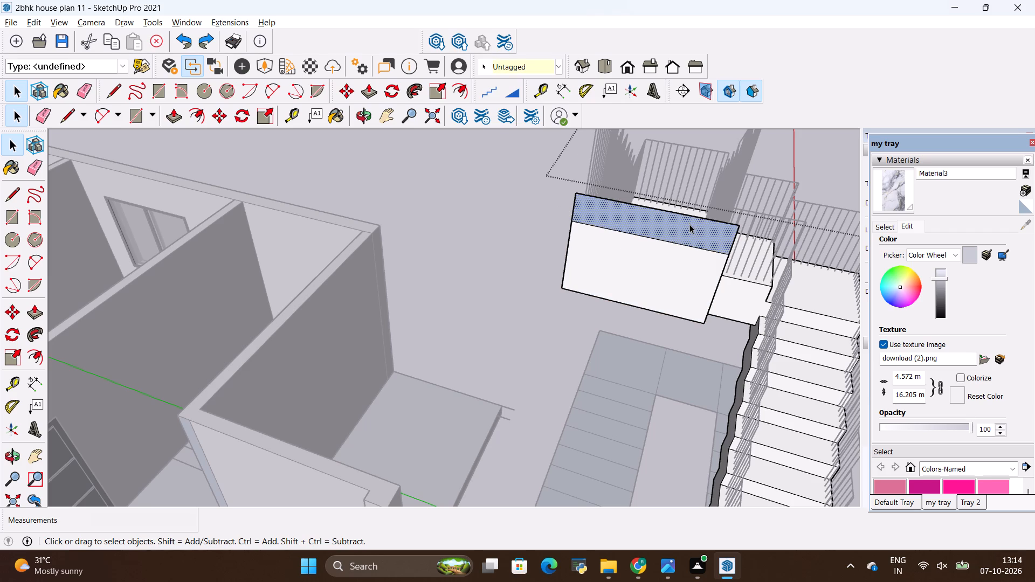
key("e")
left_click_drag(695, 209, 695, 217)
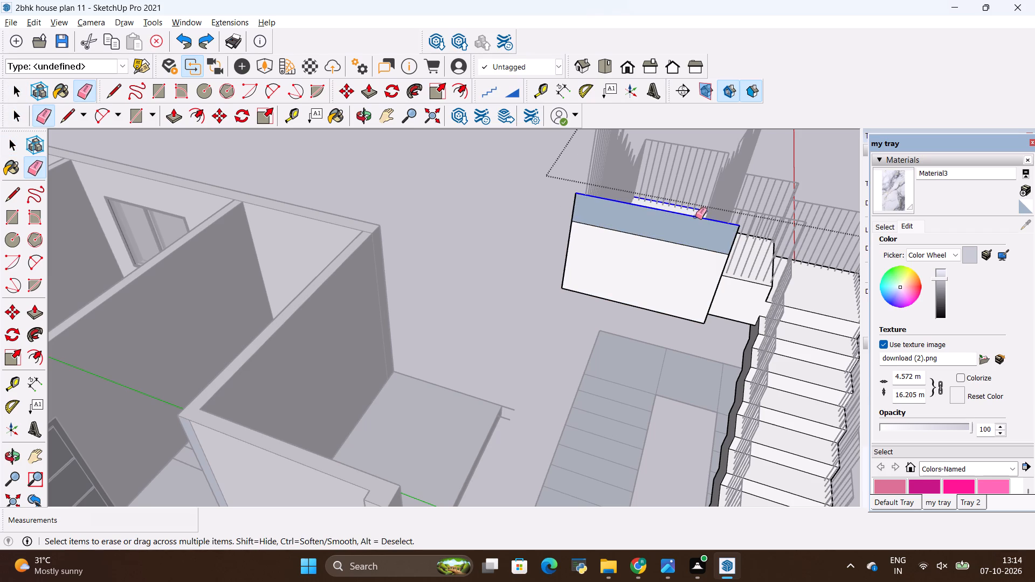
left_click_drag(695, 217, 695, 217)
Examine the top end of the upper flight and leave the staircase group's editing mode.
middle_click_drag(709, 304, 541, 351)
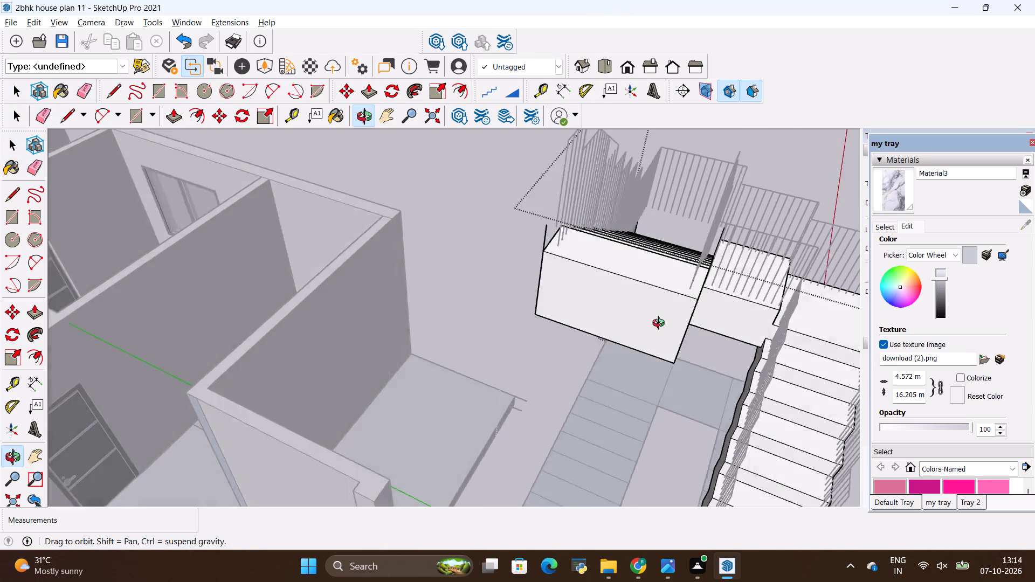
middle_click_drag(541, 351, 280, 332)
scroll(500, 344, "down", 12)
middle_click_drag(695, 376, 551, 372)
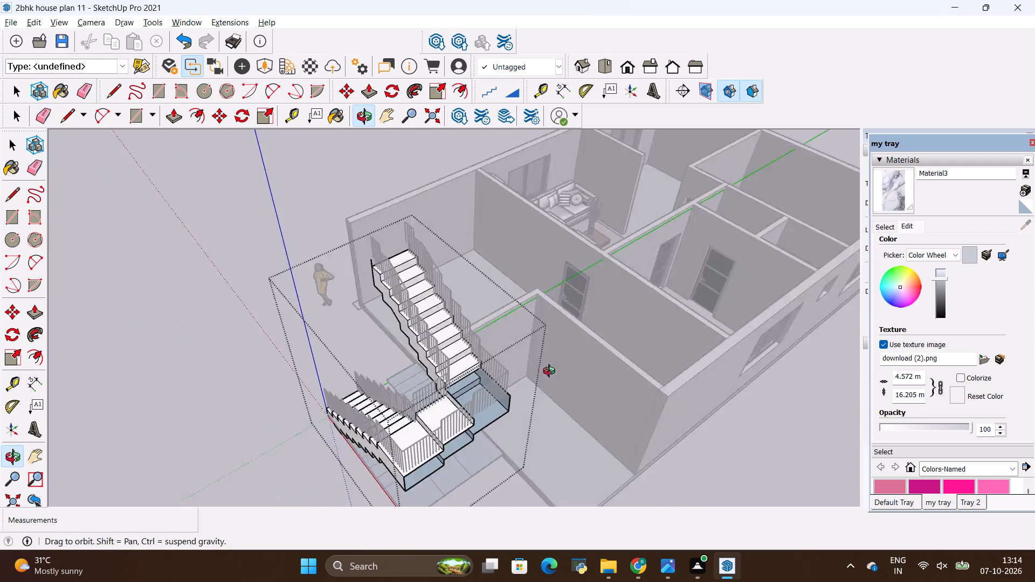
middle_click_drag(551, 372, 501, 349)
scroll(390, 198, "up", 16)
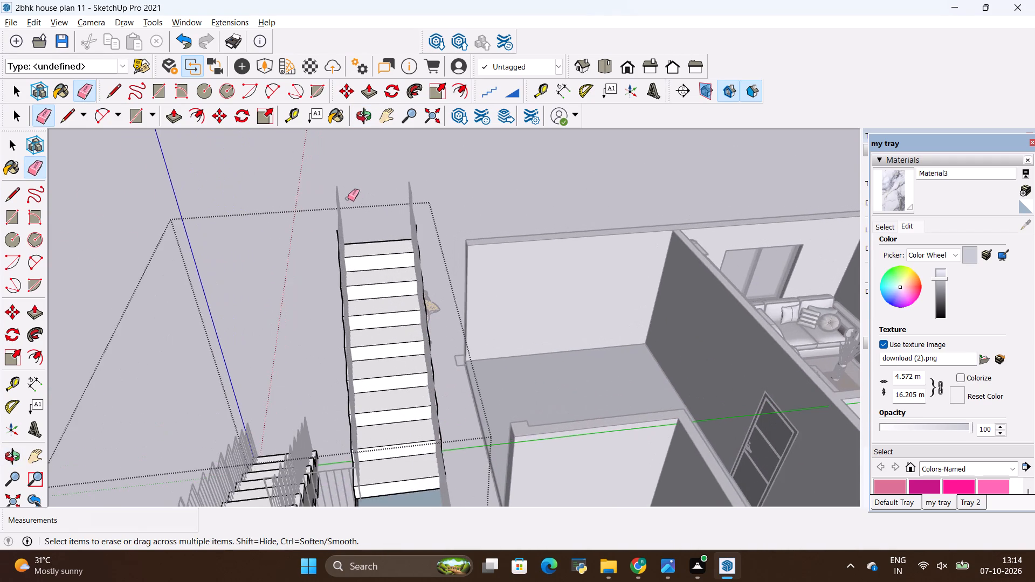
scroll(348, 198, "up", 15)
scroll(351, 285, "down", 2)
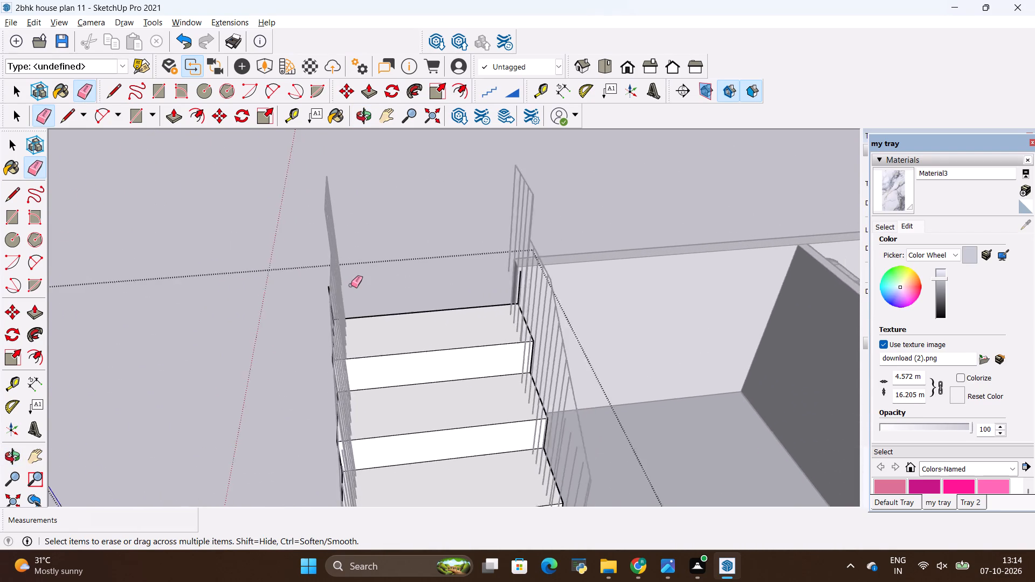
scroll(351, 285, "down", 15)
key("space")
left_click(530, 220)
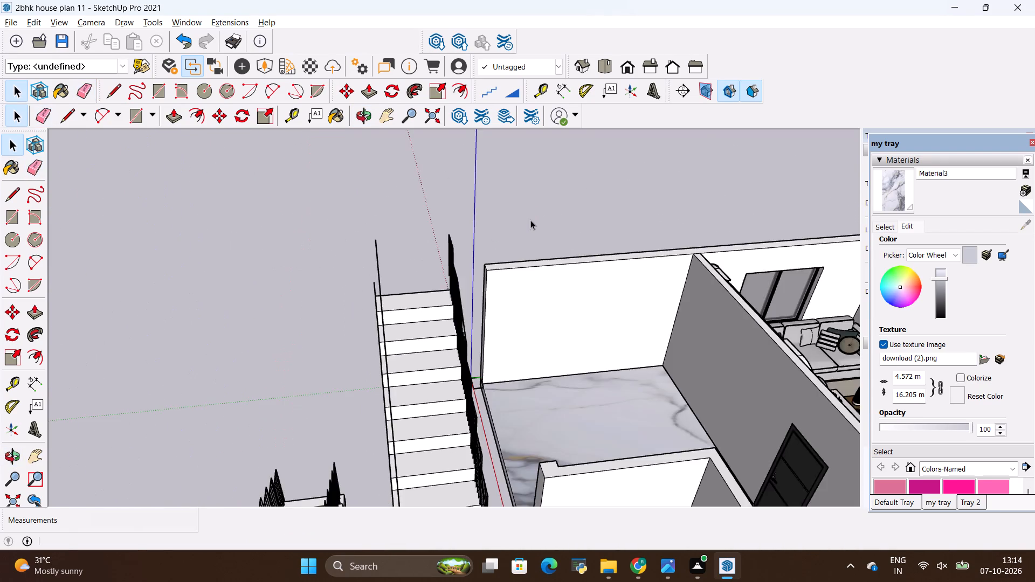
Erase the flat tread and landing outline faces lying on the ground beneath the generated staircase.
scroll(530, 220, "down", 13)
scroll(492, 316, "up", 10)
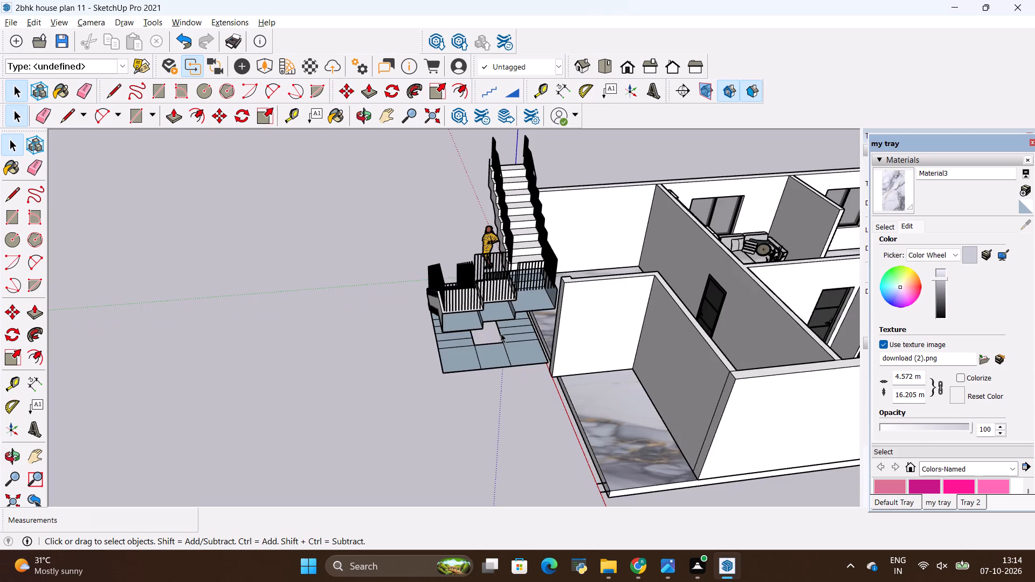
scroll(501, 333, "up", 2)
triple_click(503, 363)
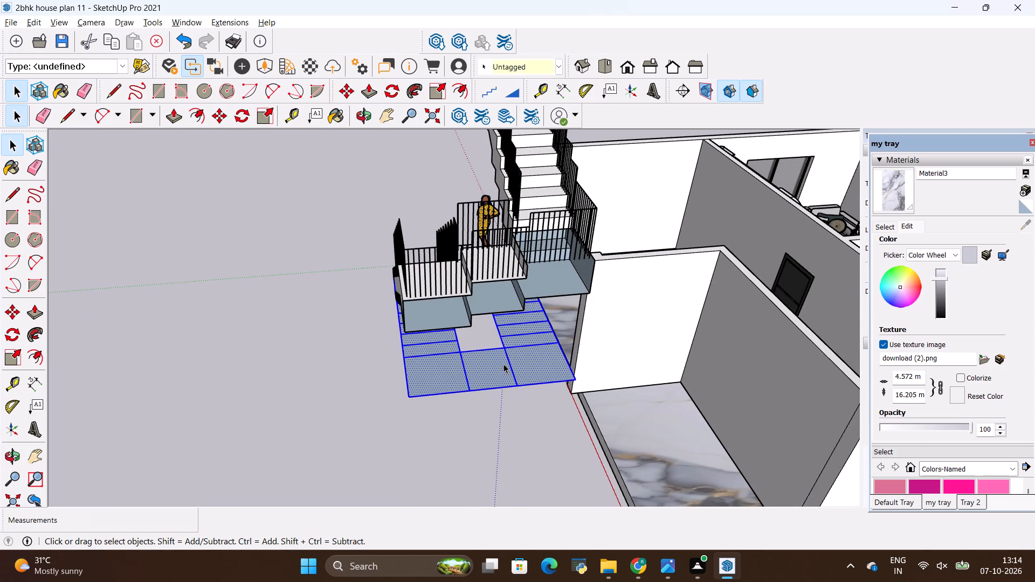
right_click(505, 364)
left_click(536, 182)
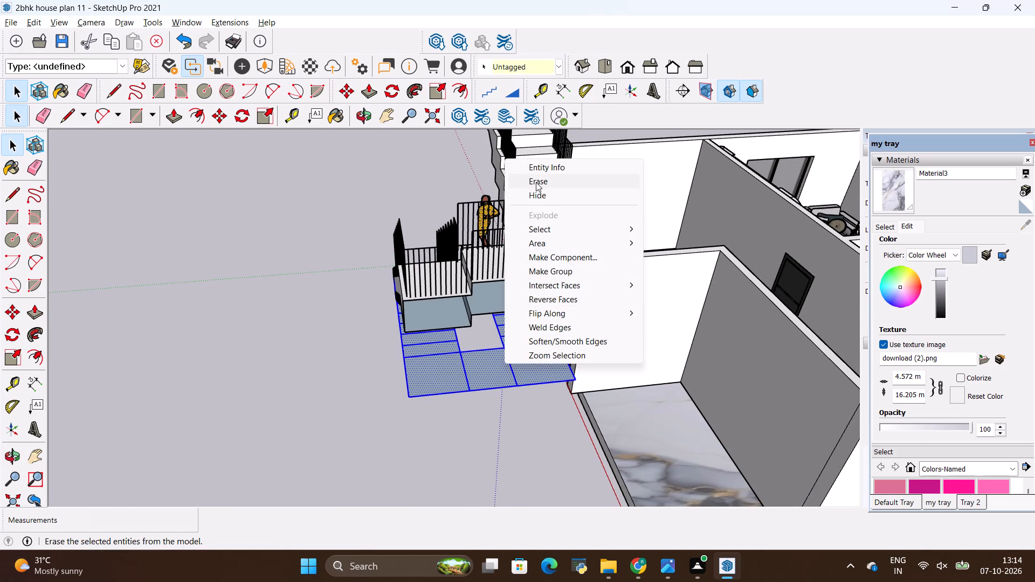
Combine all parts of the generated staircase, including slab and railings, into a single group.
scroll(321, 262, "down", 4)
middle_click_drag(443, 259, 388, 172)
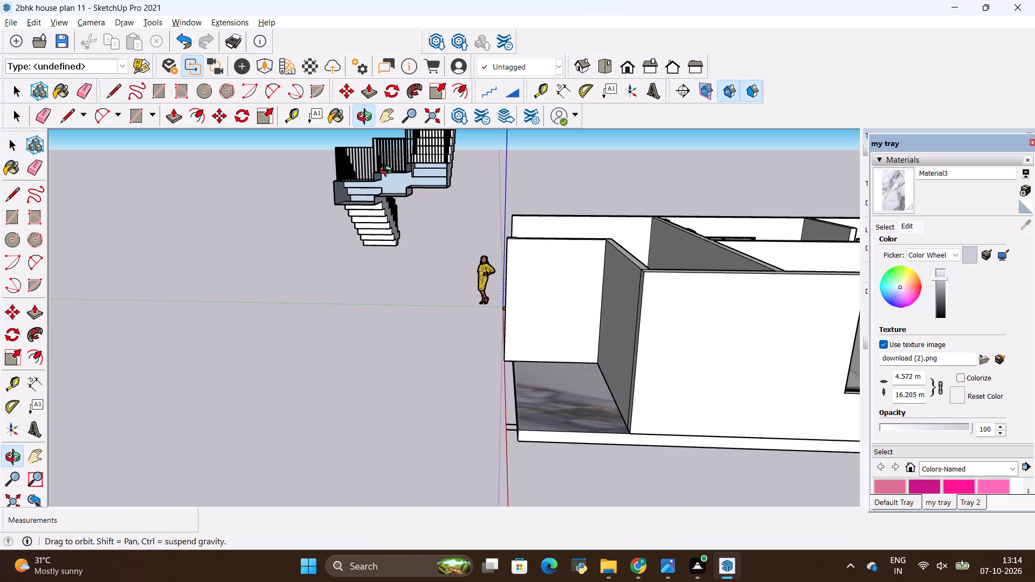
middle_click_drag(388, 172, 343, 321)
scroll(344, 318, "down", 5)
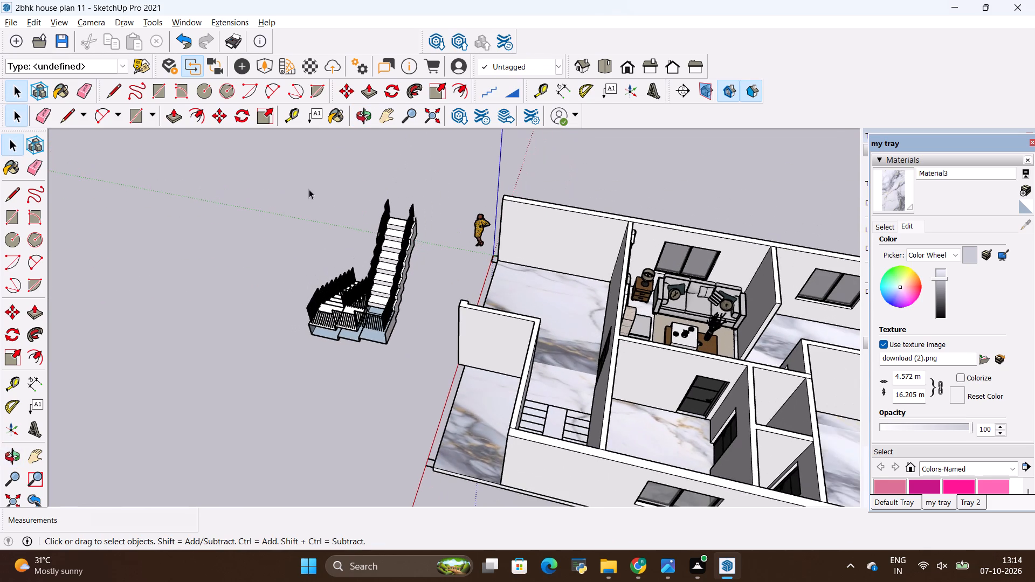
key("space")
left_click_drag(285, 165, 422, 358)
right_click(375, 316)
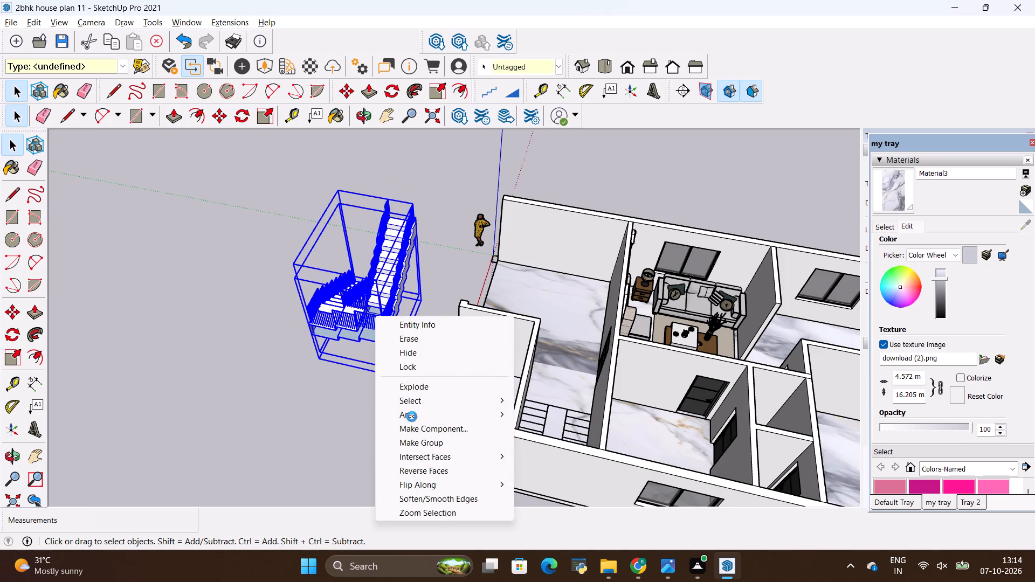
left_click(415, 444)
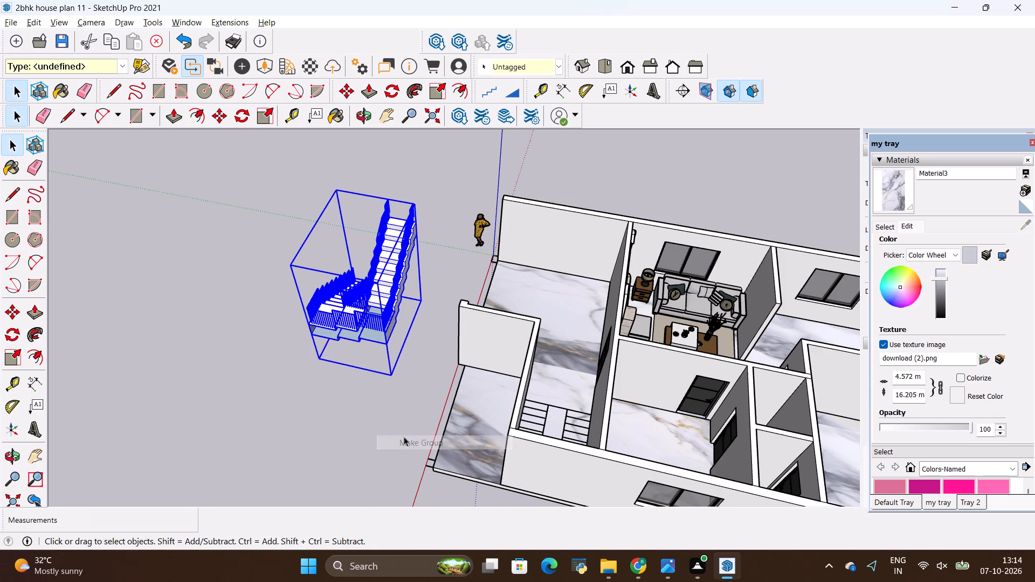
Move the staircase group by its bottom outer corner into the house's stairwell, aligning it with the stair outline on the marble floor.
key("m")
middle_click_drag(251, 336, 250, 335)
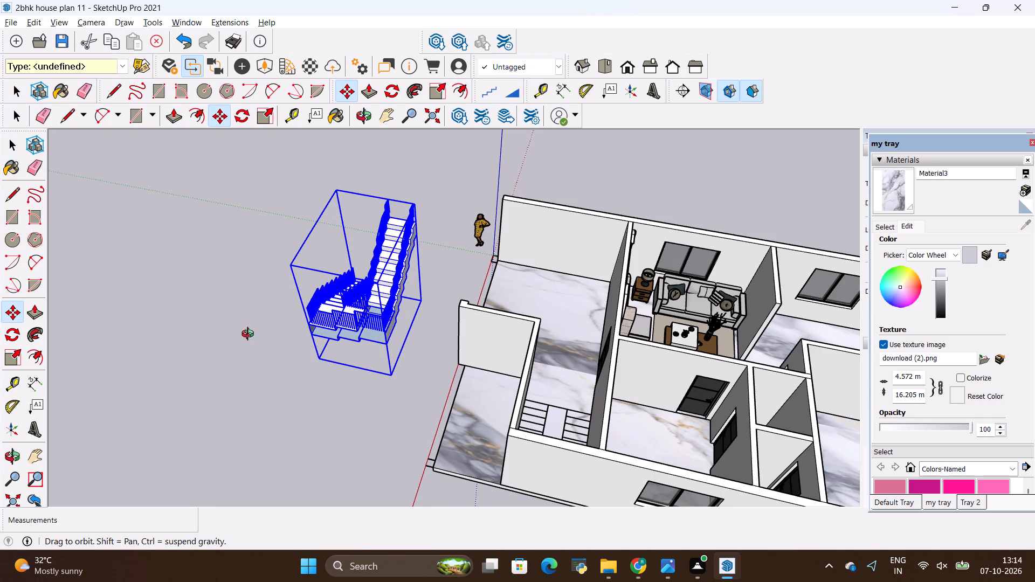
middle_click_drag(250, 335, 670, 331)
middle_click_drag(273, 435, 591, 433)
scroll(588, 402, "down", 1)
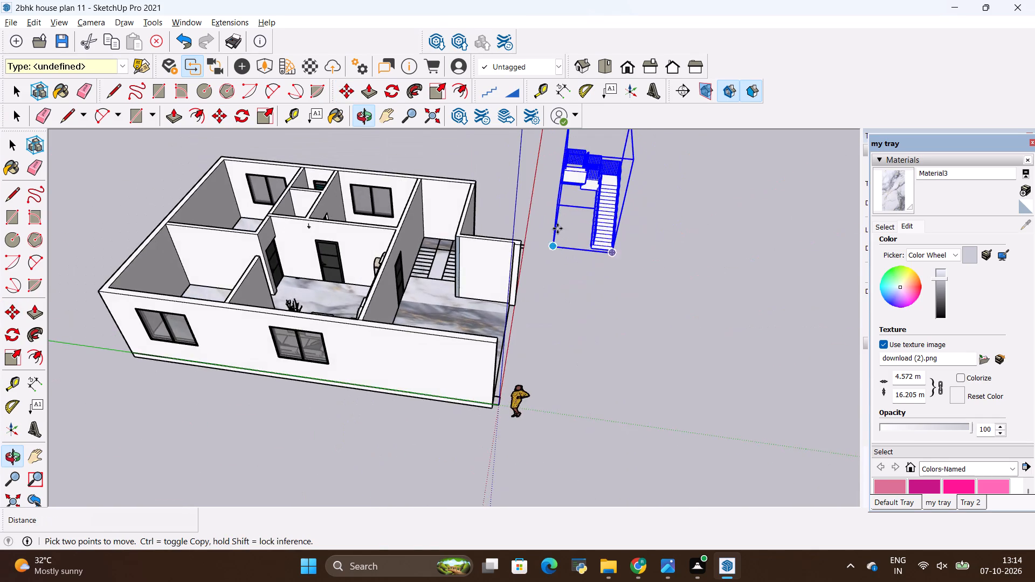
scroll(557, 225, "up", 7)
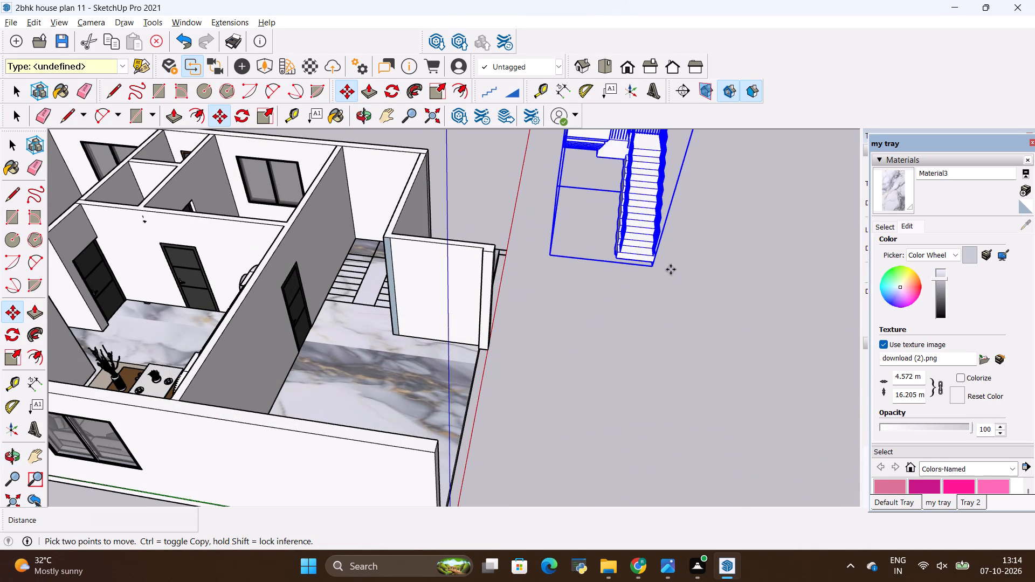
left_click(657, 264)
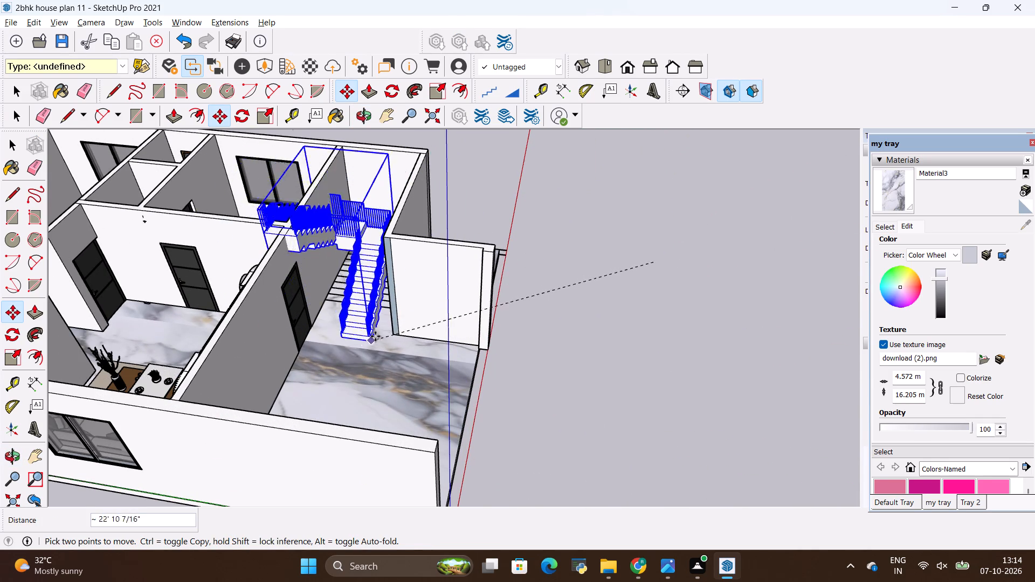
scroll(378, 328, "up", 10)
middle_click_drag(324, 310, 414, 290)
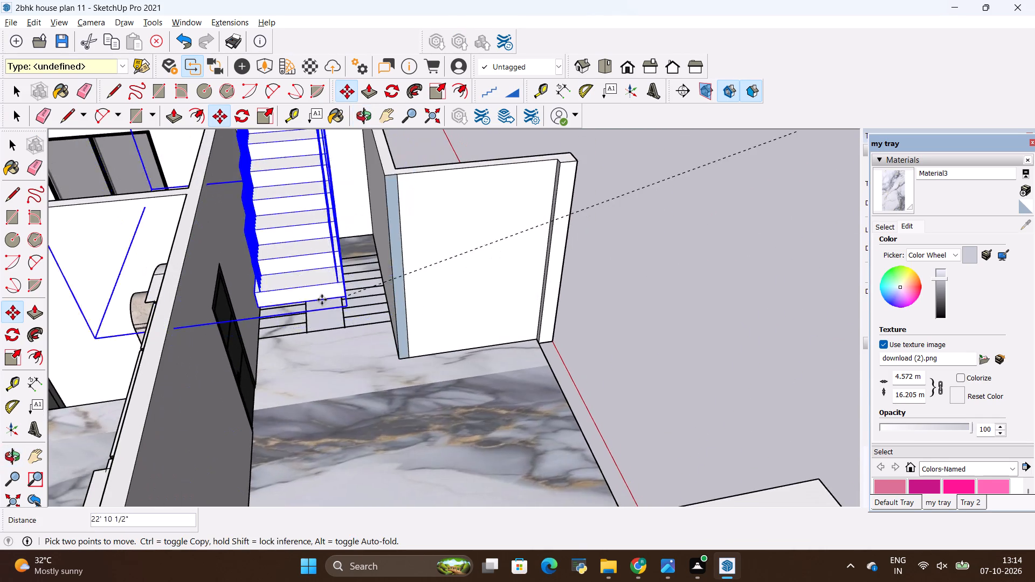
scroll(319, 309, "up", 6)
left_click(416, 325)
scroll(393, 396, "down", 6)
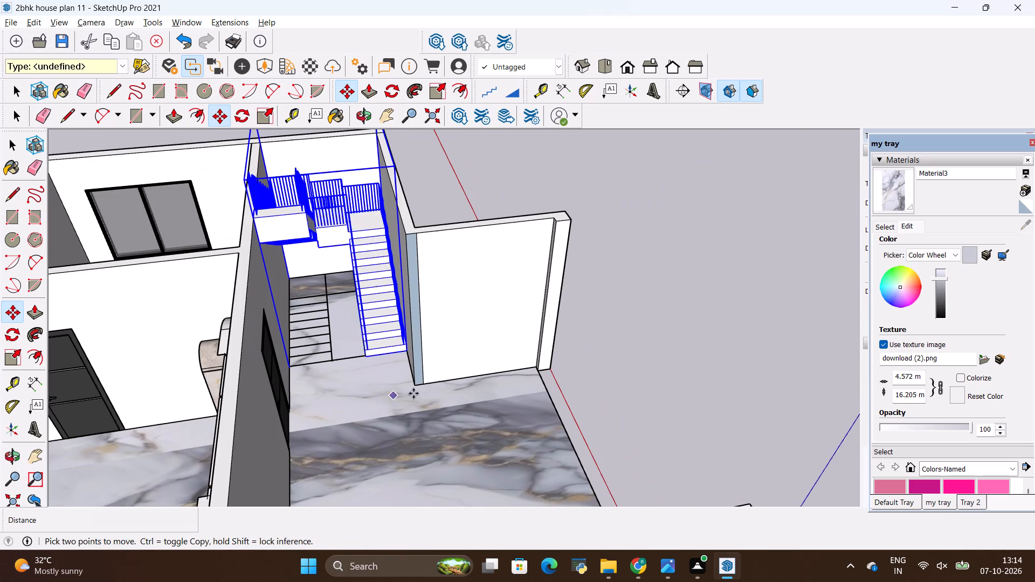
key("space")
left_click(606, 359)
Examine the staircase's fit inside the stairwell walls and the open landing section beside the upper flight.
scroll(602, 359, "down", 5)
scroll(300, 189, "up", 6)
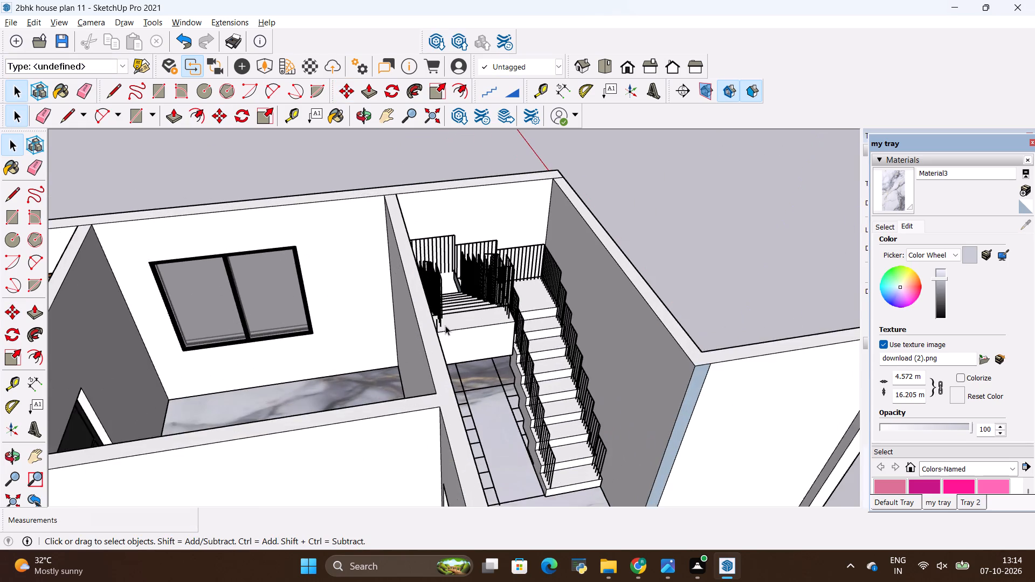
scroll(447, 325, "up", 12)
scroll(412, 317, "down", 19)
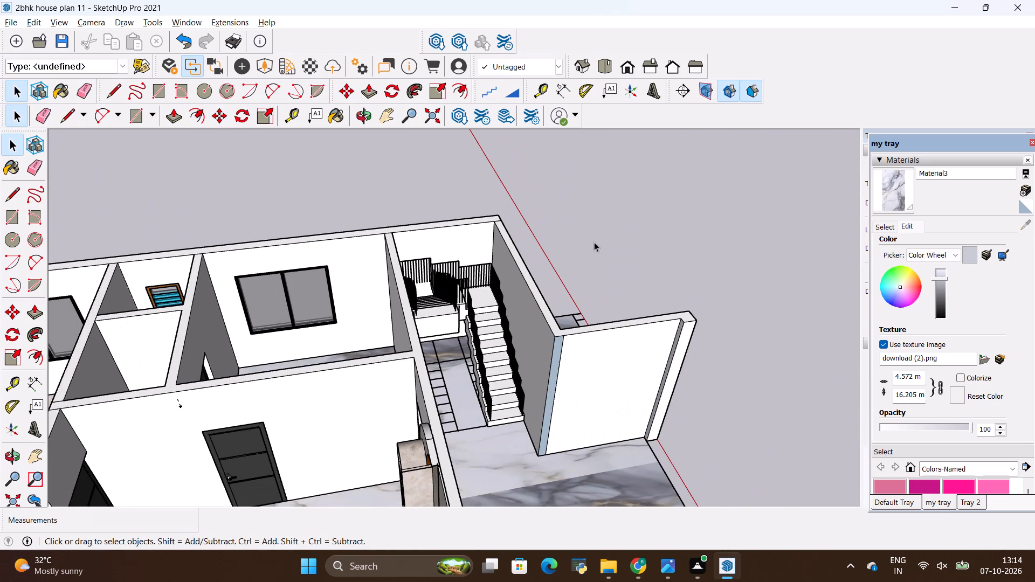
key("space")
left_click(624, 228)
middle_click_drag(742, 244, 615, 375)
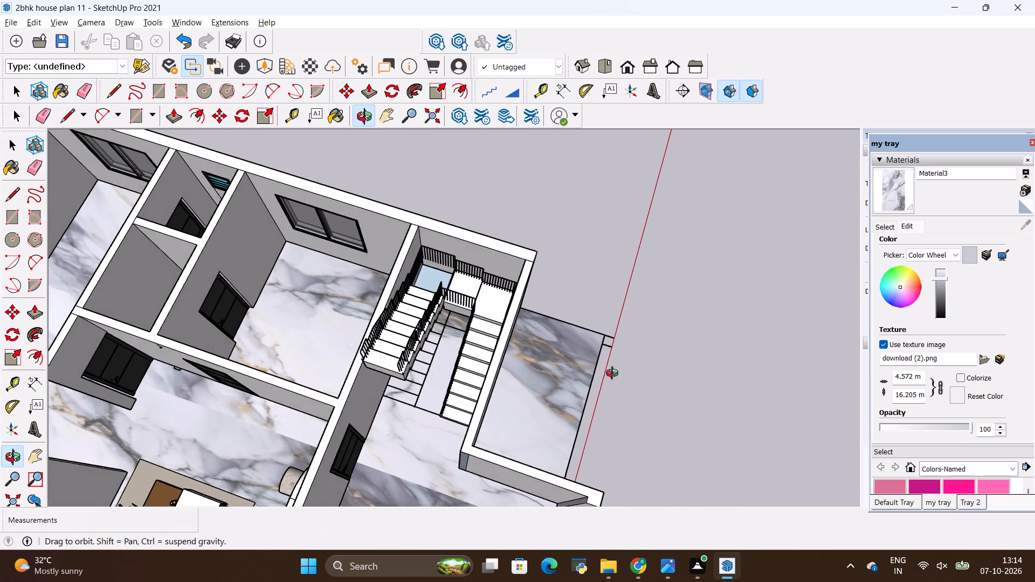
middle_click_drag(615, 375, 644, 426)
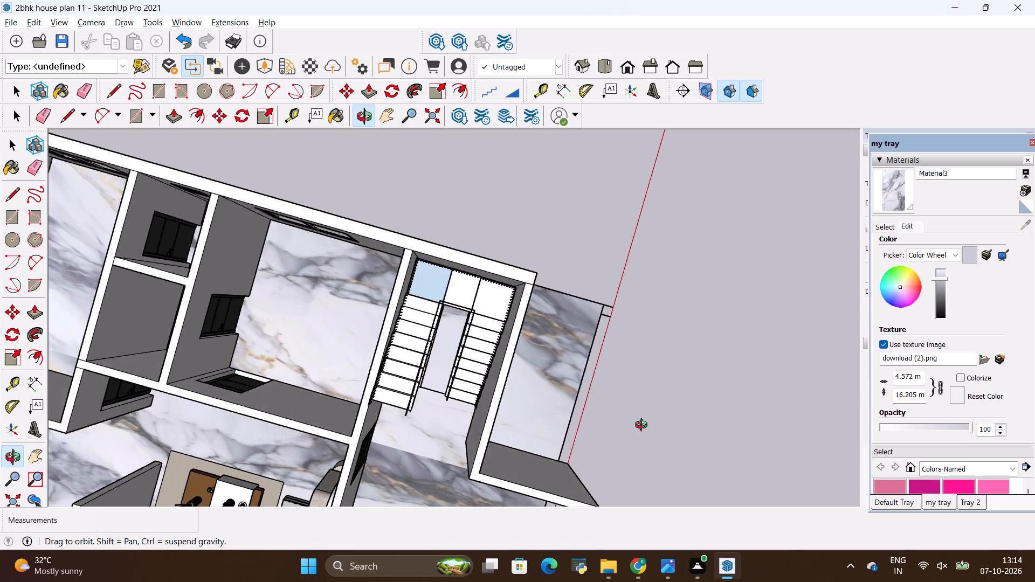
middle_click_drag(644, 426, 816, 391)
scroll(421, 297, "up", 4)
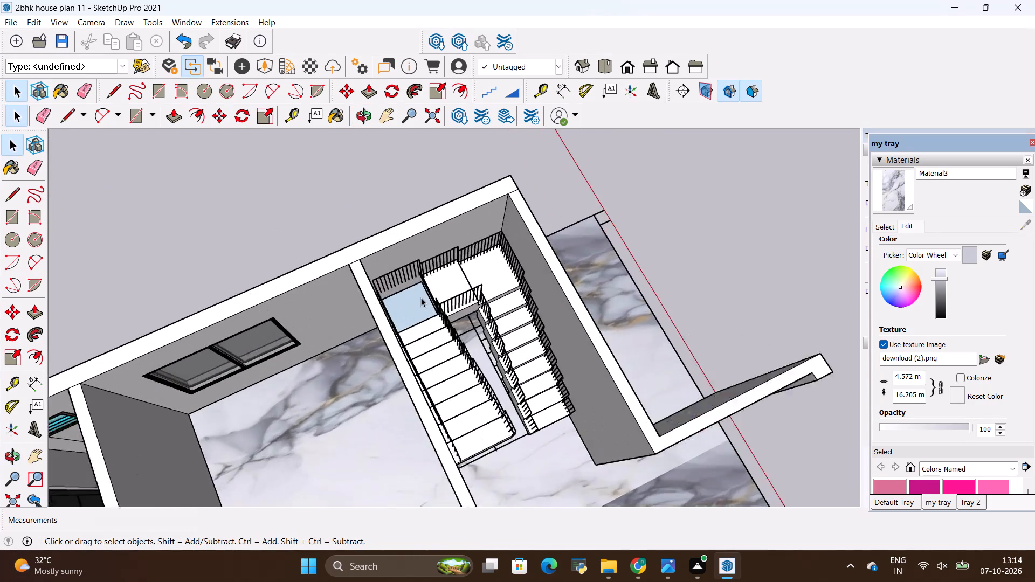
scroll(421, 297, "up", 20)
scroll(421, 297, "up", 2)
scroll(422, 307, "down", 11)
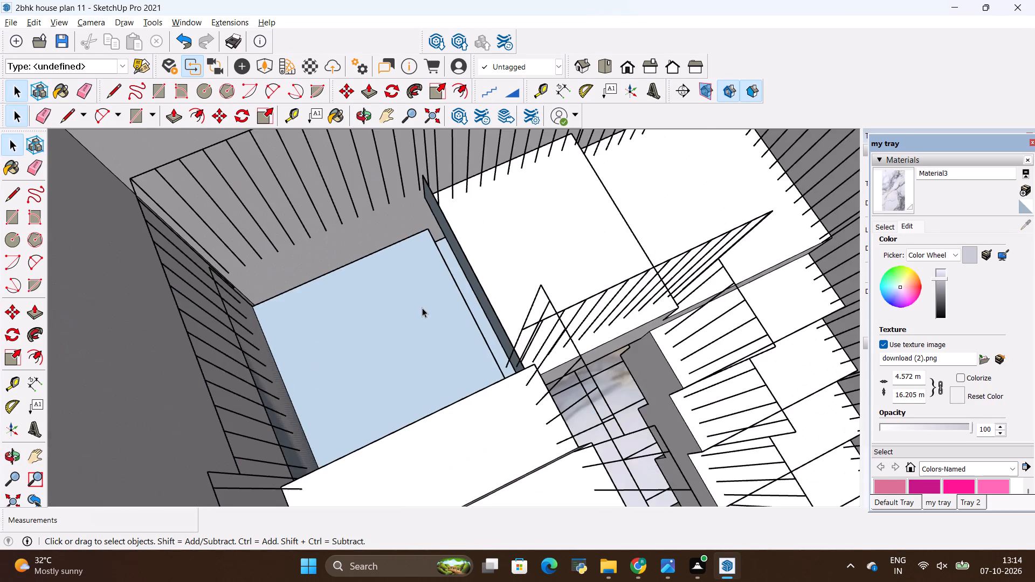
scroll(422, 308, "down", 7)
middle_click_drag(301, 349, 658, 259)
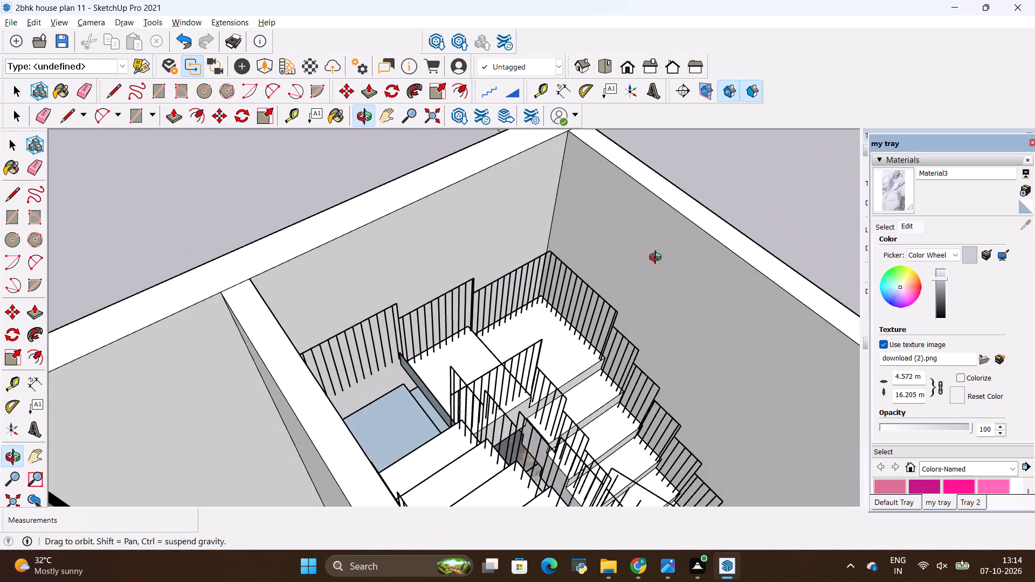
middle_click_drag(658, 259, 243, 363)
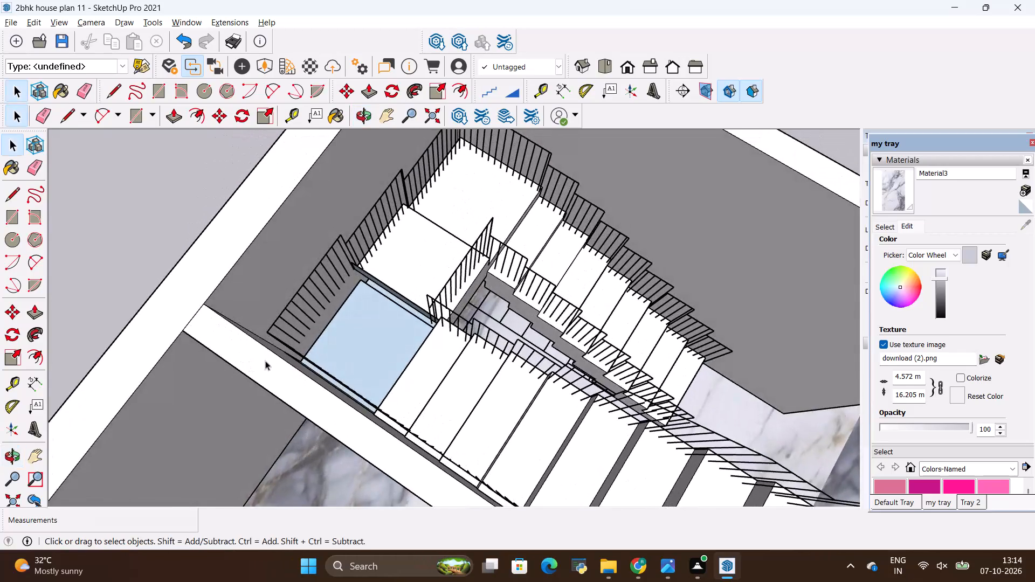
Draw a 2' 6" by 2' 6" rectangle to cover the open landing section at the foot of the upper flight.
scroll(270, 358, "down", 5)
middle_click_drag(632, 438, 274, 387)
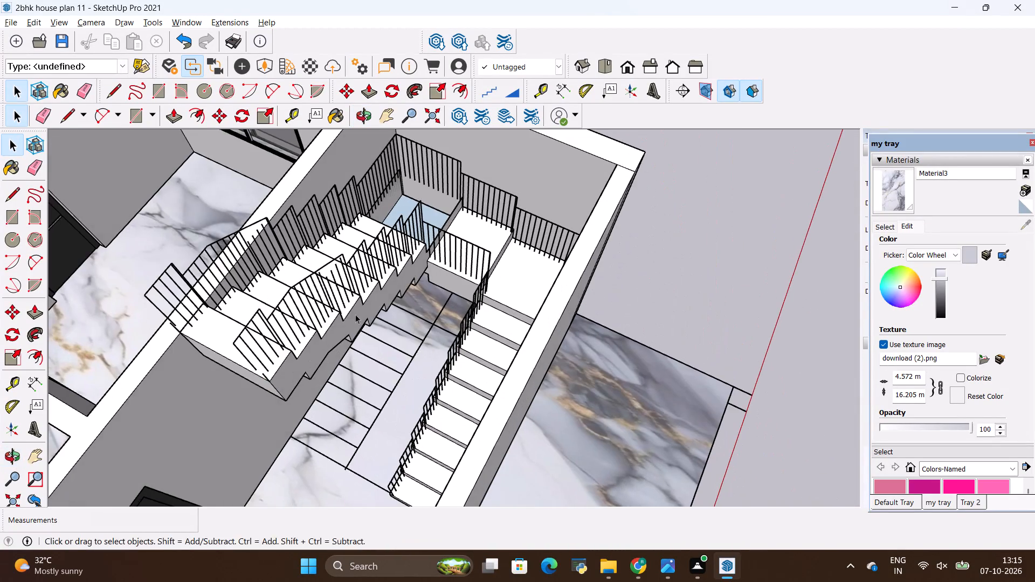
scroll(368, 230, "up", 4)
middle_click_drag(639, 460, 270, 427)
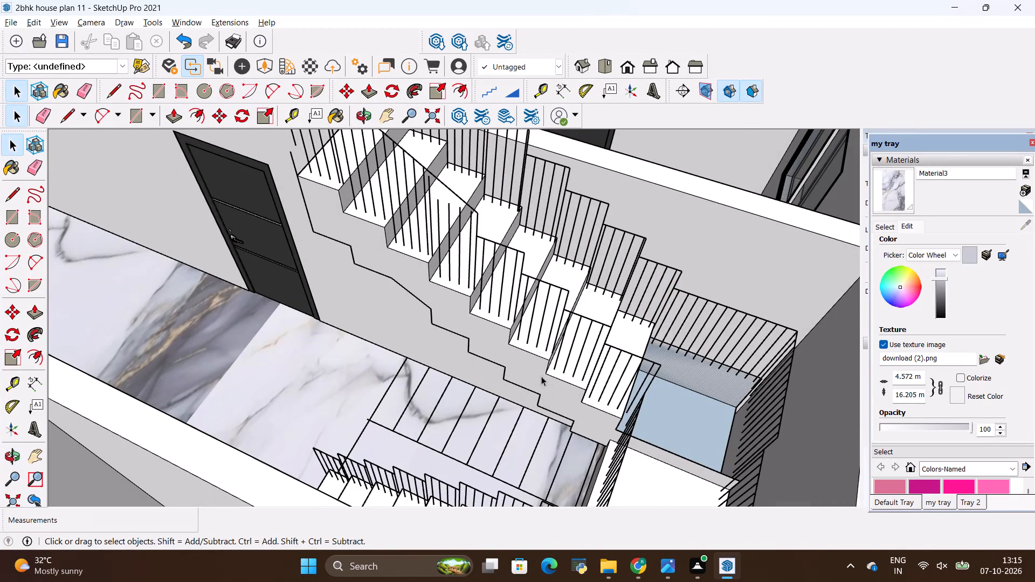
key("r")
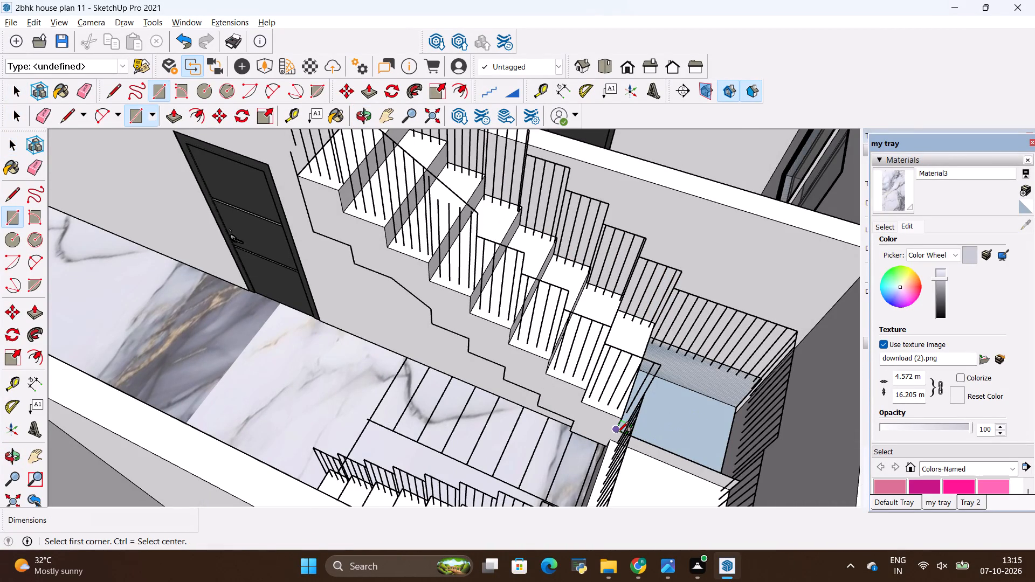
left_click(617, 432)
left_click(762, 382)
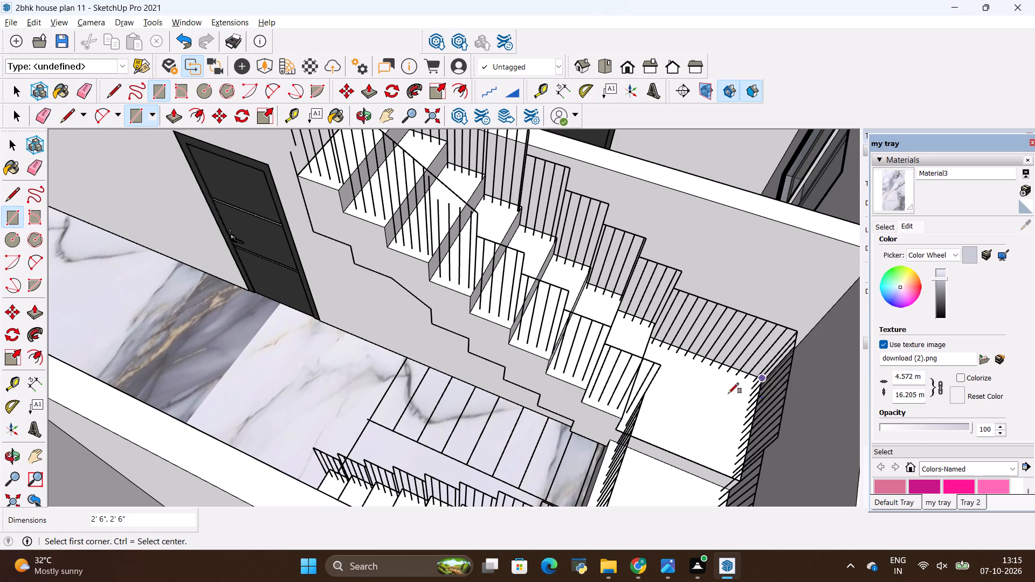
key("space")
scroll(661, 409, "down", 12)
key("space")
left_click(803, 349)
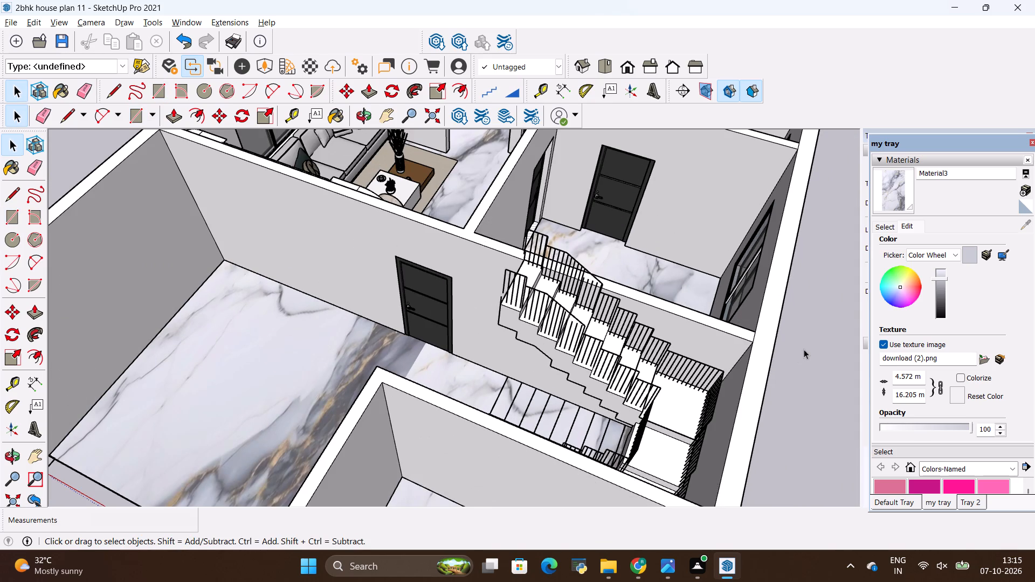
Erase the connected floor-plan linework, including the old stair outline, lying on the marble floor beneath the staircase.
scroll(604, 317, "down", 4)
scroll(571, 459, "up", 3)
scroll(539, 407, "up", 2)
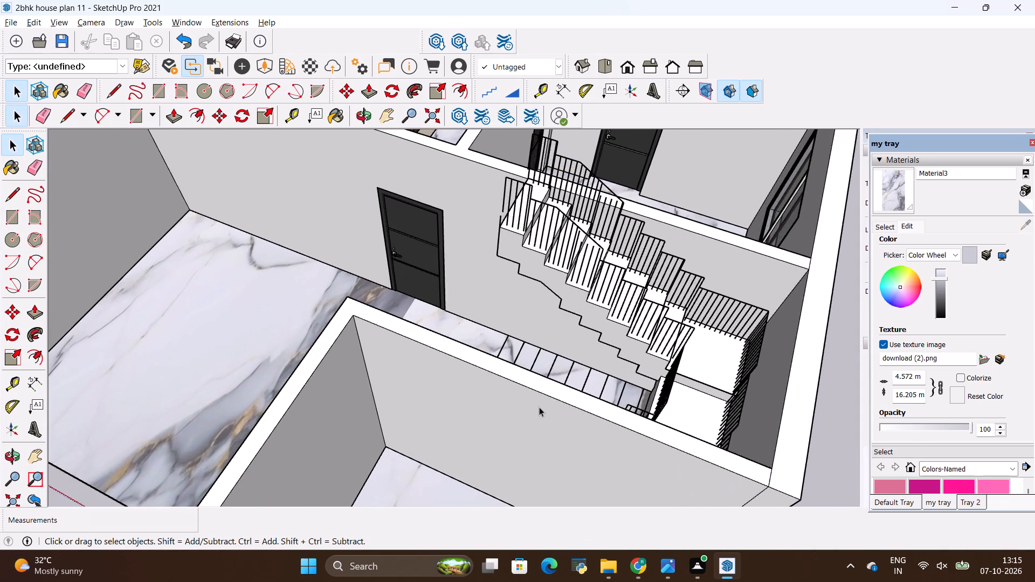
scroll(538, 407, "up", 3)
middle_click_drag(520, 370, 749, 302)
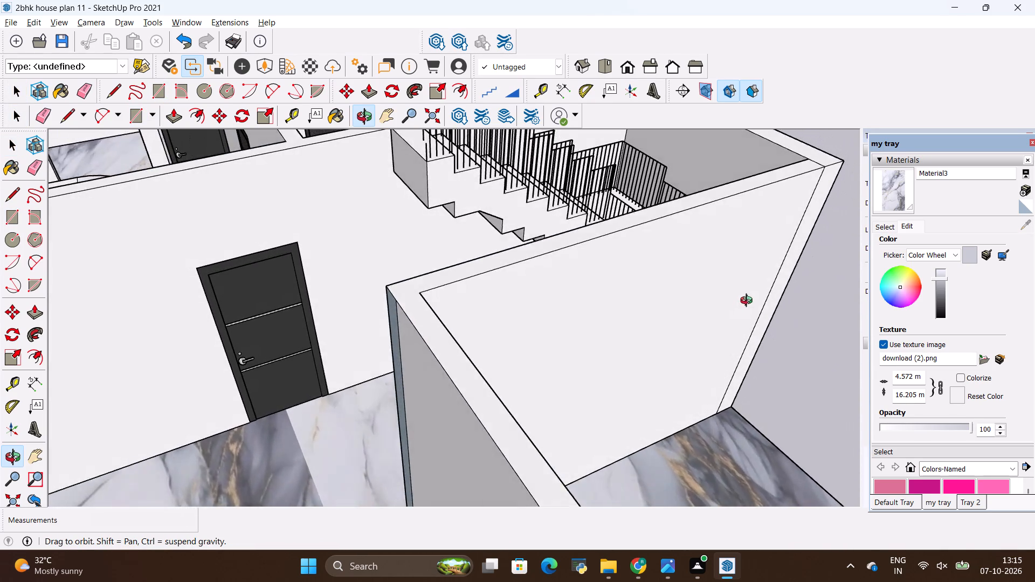
middle_click_drag(749, 302, 779, 434)
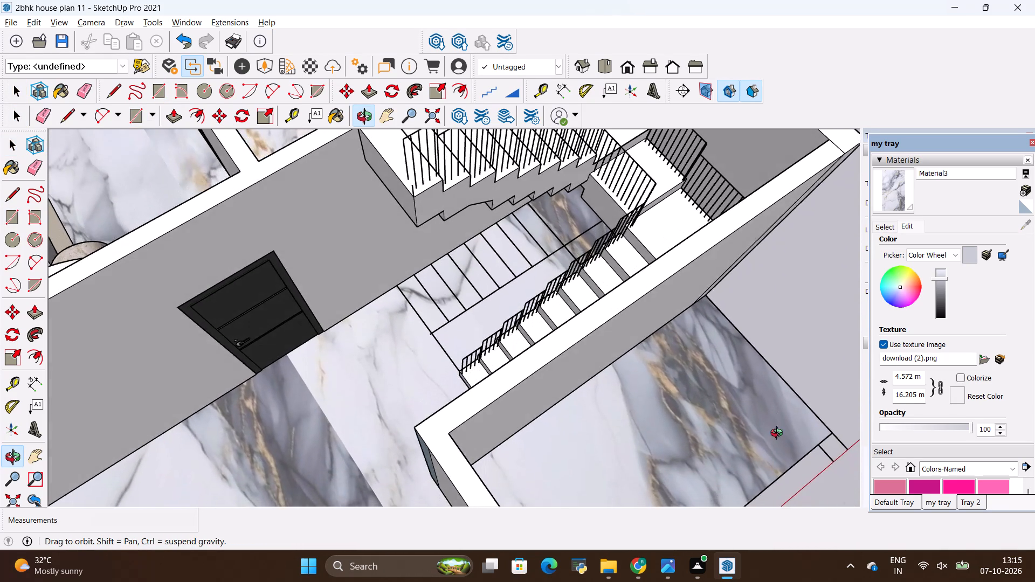
middle_click_drag(779, 434, 937, 384)
middle_click_drag(303, 412, 319, 422)
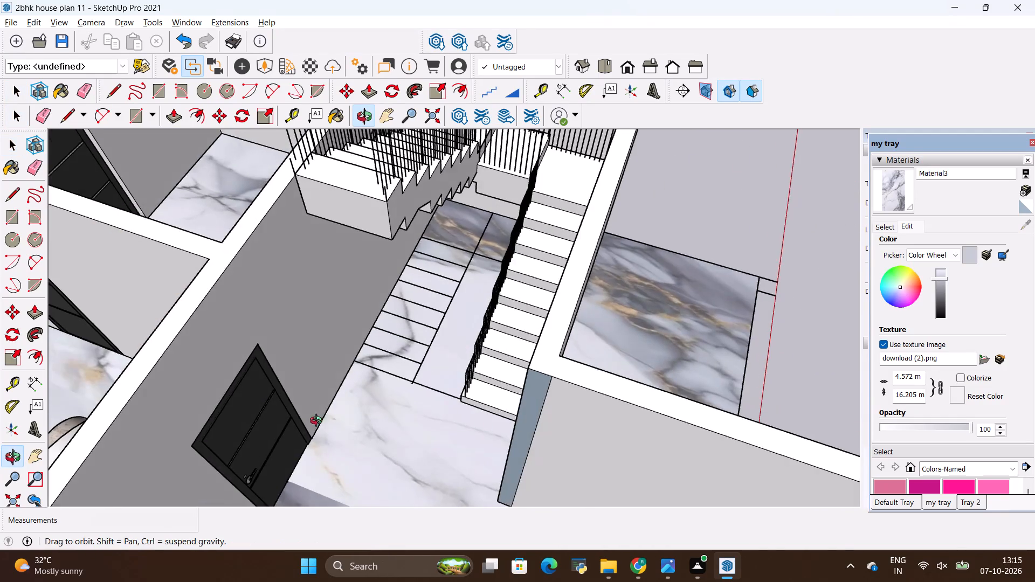
middle_click_drag(319, 422, 438, 382)
key("space")
left_click(447, 375)
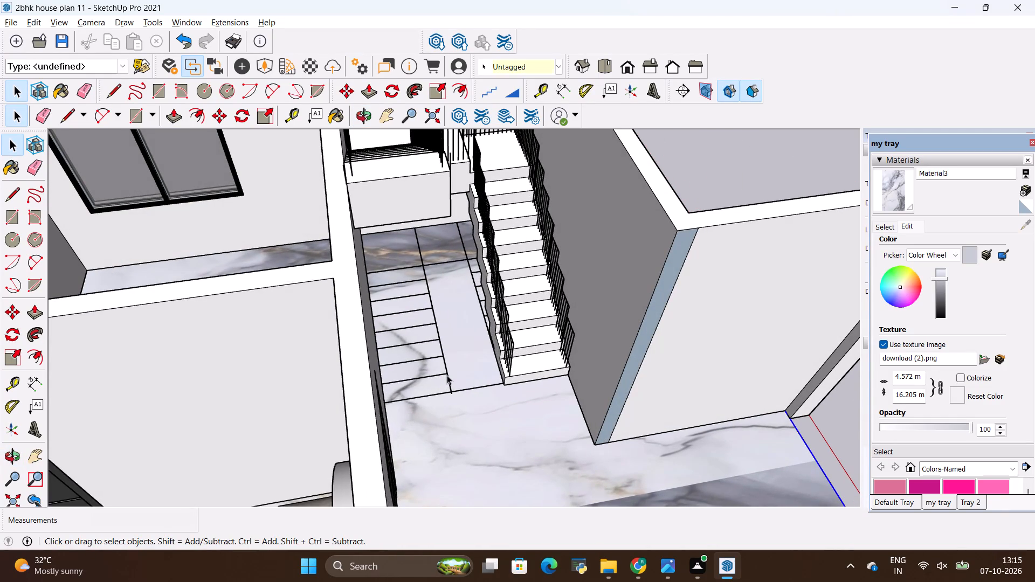
left_click(447, 375)
left_click(447, 375)
left_click(447, 375)
left_click(446, 375)
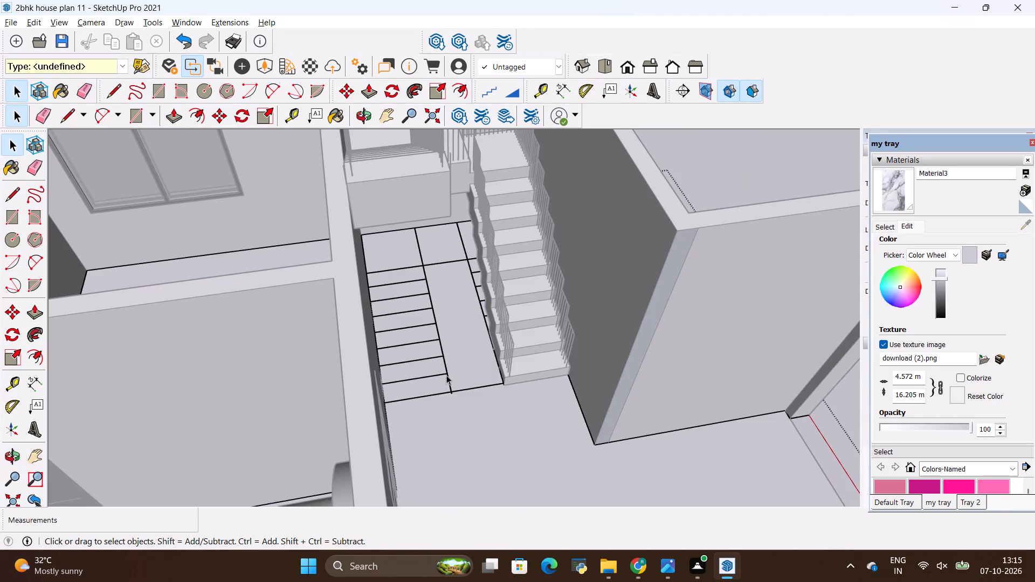
left_click(446, 375)
right_click(446, 376)
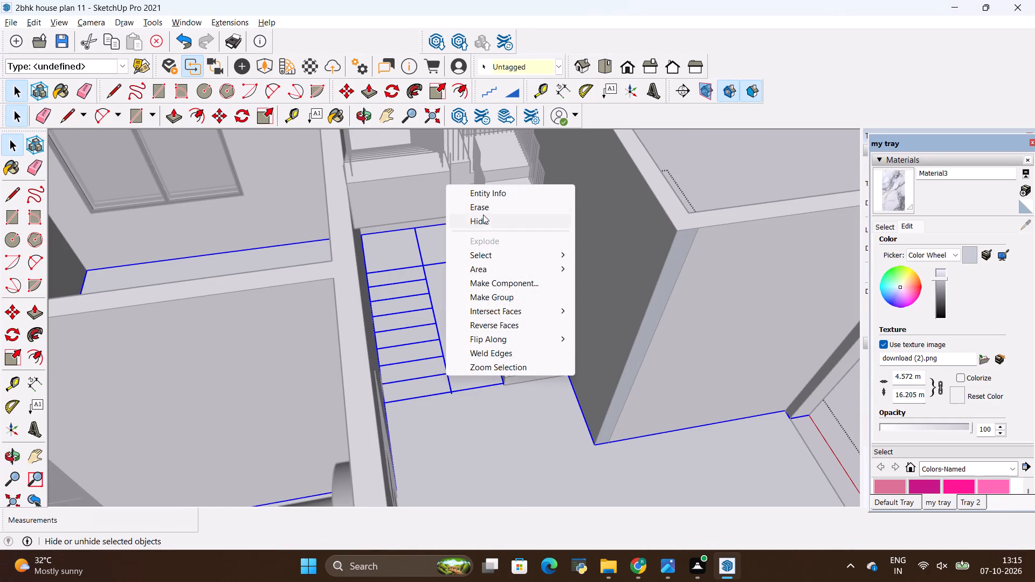
left_click(482, 210)
scroll(432, 413, "down", 12)
key("space")
left_click(594, 313)
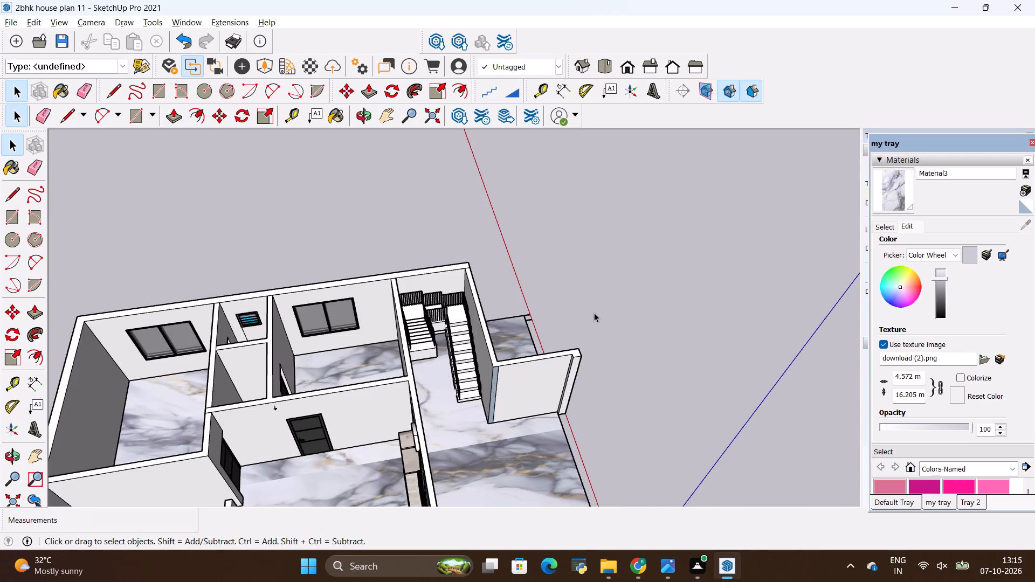
Examine the whole house from above and all sides, including the staircase, living room furniture, TV wall and unfurnished rooms.
scroll(565, 281, "down", 11)
middle_click_drag(608, 329, 192, 451)
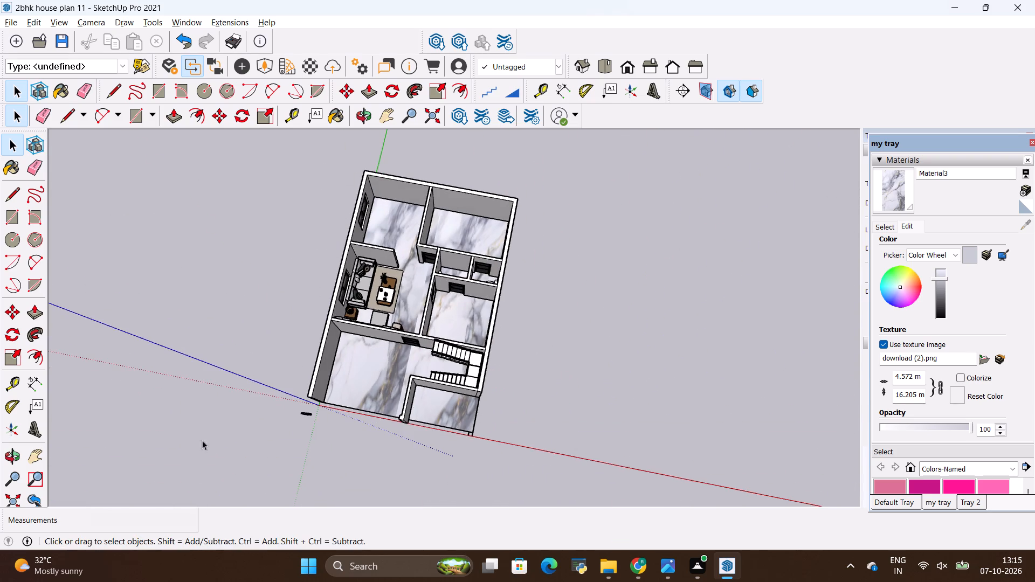
middle_click_drag(535, 400, 434, 384)
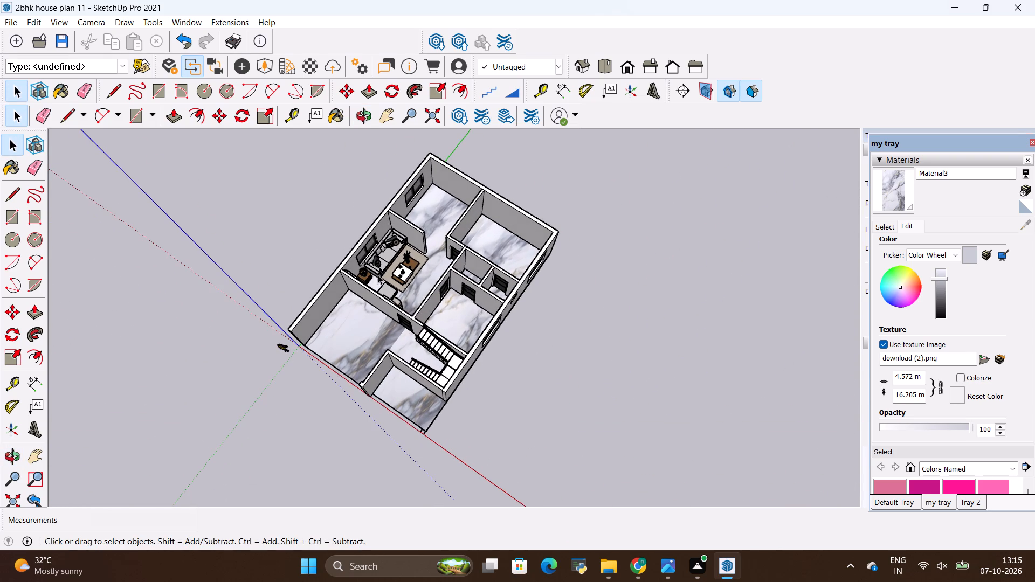
scroll(368, 233, "up", 4)
scroll(468, 249, "down", 6)
middle_click_drag(407, 324, 254, 182)
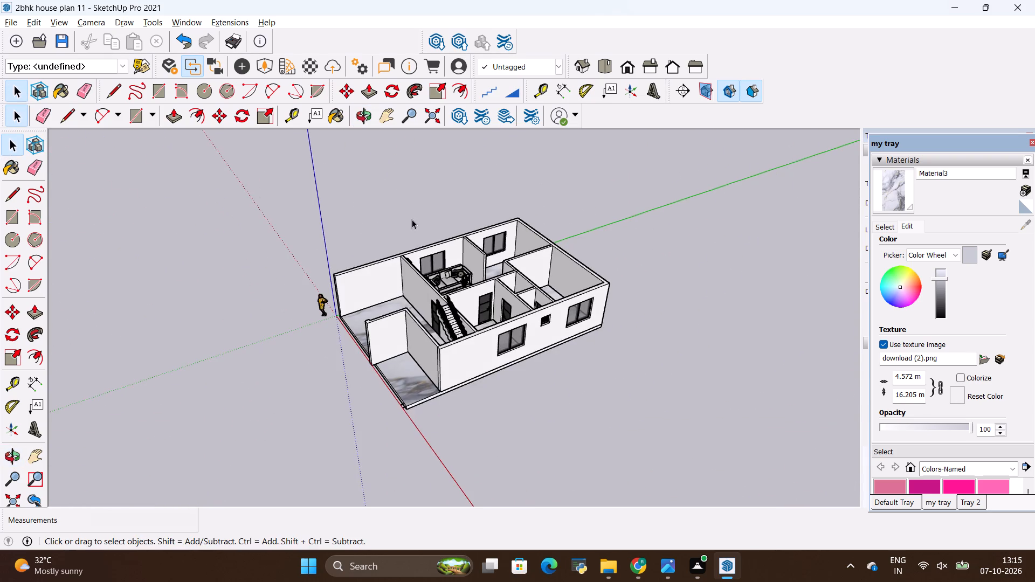
scroll(416, 217, "up", 6)
scroll(548, 408, "up", 4)
scroll(528, 318, "up", 6)
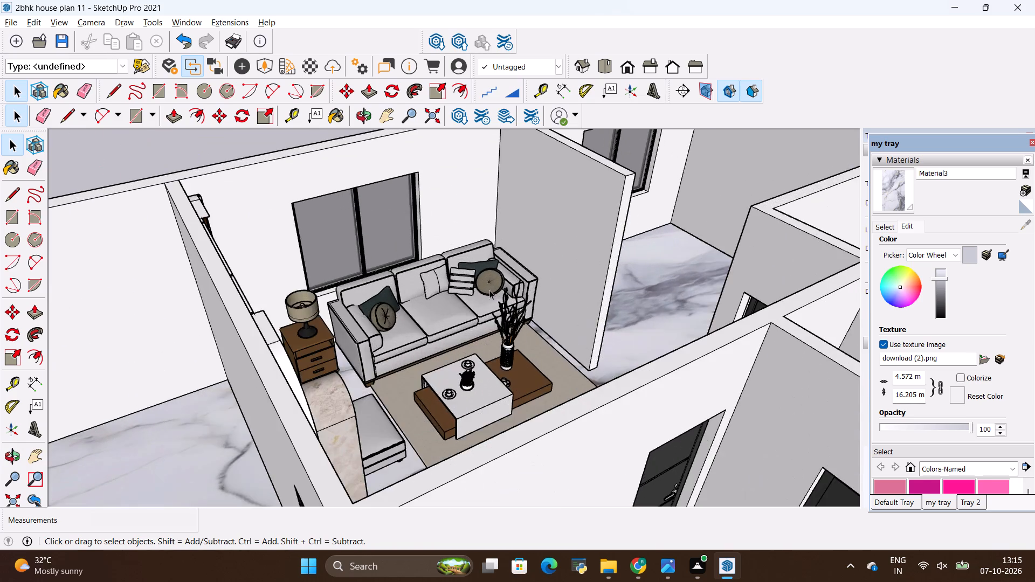
scroll(474, 283, "down", 11)
middle_click_drag(574, 309, 507, 363)
scroll(467, 275, "up", 5)
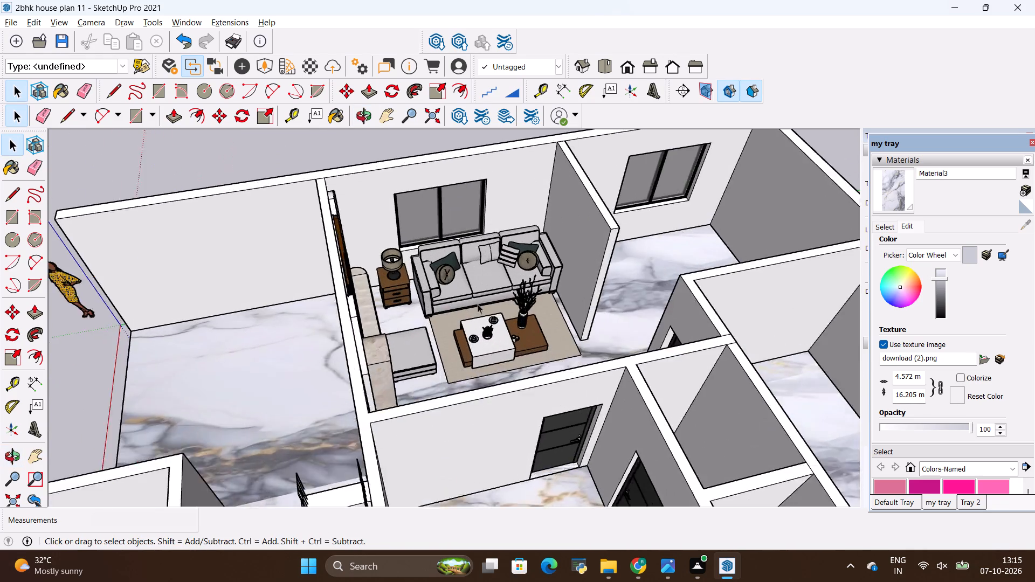
scroll(478, 304, "up", 7)
scroll(494, 348, "down", 19)
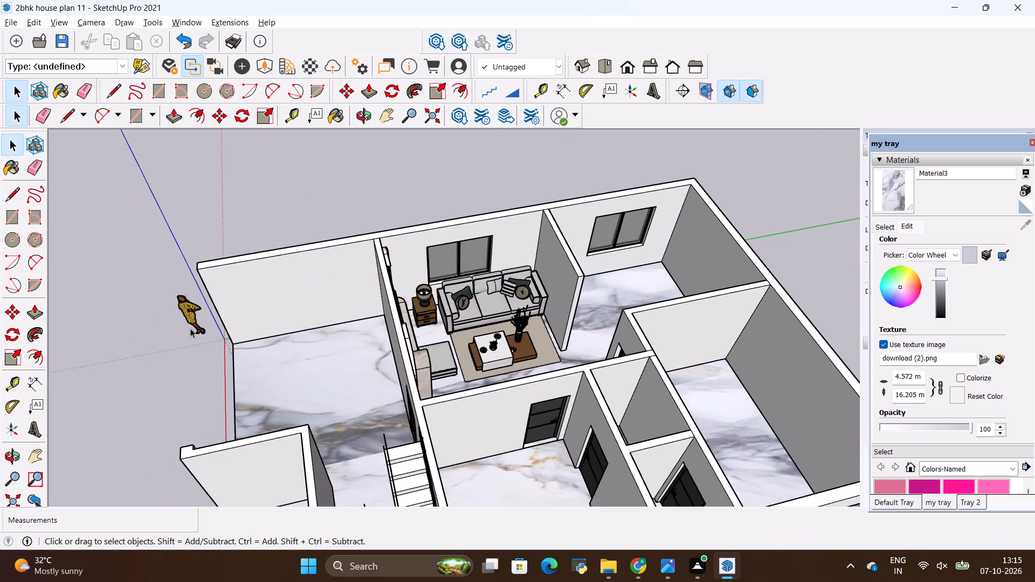
middle_click_drag(190, 328, 747, 359)
middle_click_drag(302, 348, 621, 331)
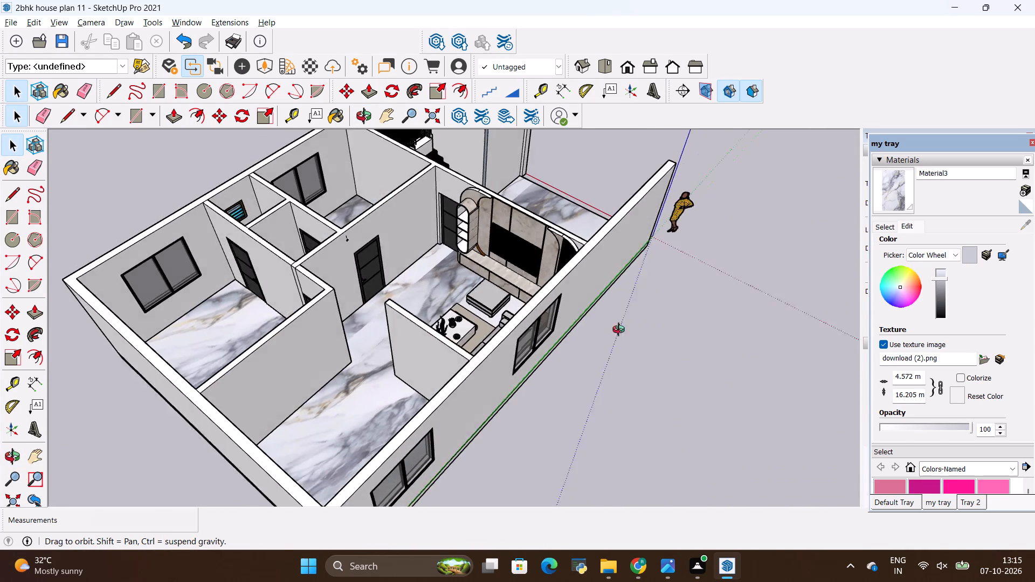
middle_click_drag(621, 331, 633, 319)
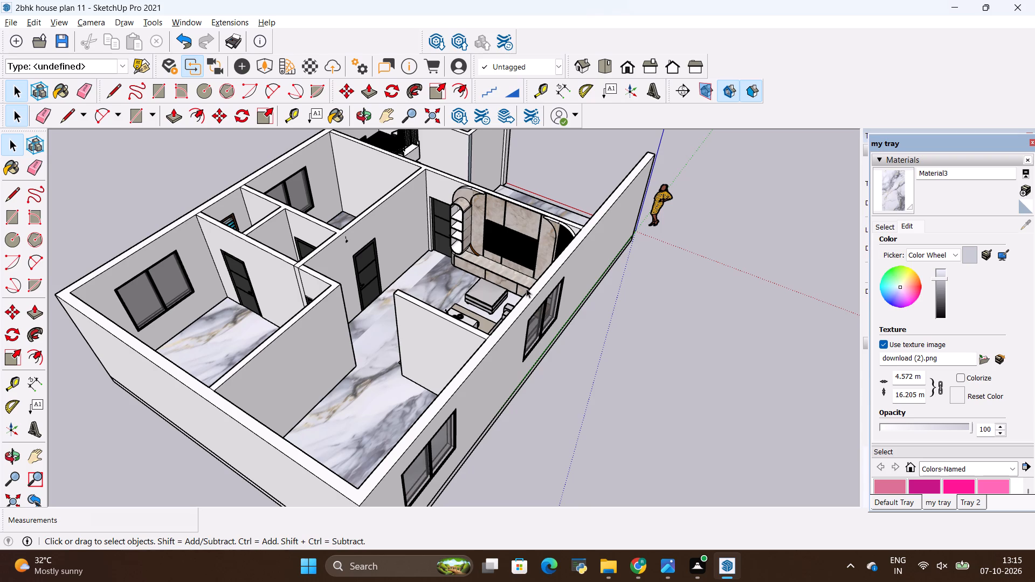
scroll(398, 280, "up", 6)
scroll(475, 343, "down", 3)
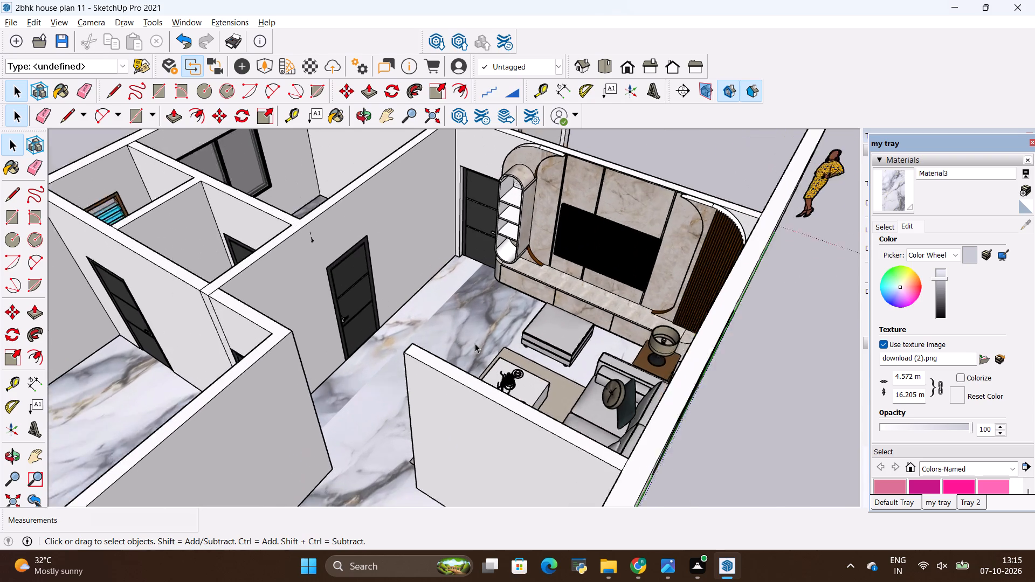
scroll(475, 343, "down", 2)
middle_click_drag(499, 359, 879, 425)
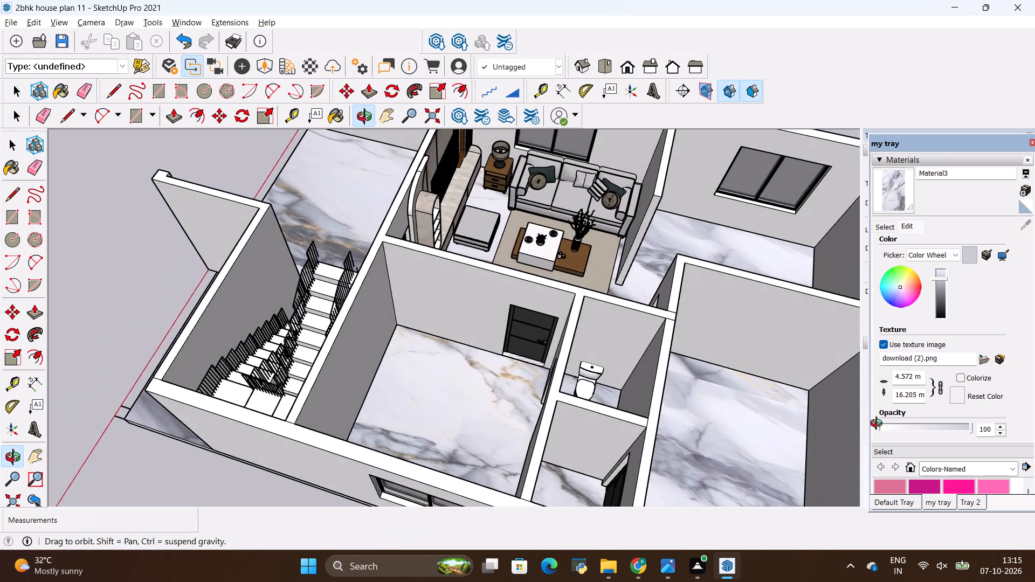
middle_click_drag(879, 425, 695, 425)
scroll(413, 309, "down", 5)
middle_click_drag(303, 325, 383, 371)
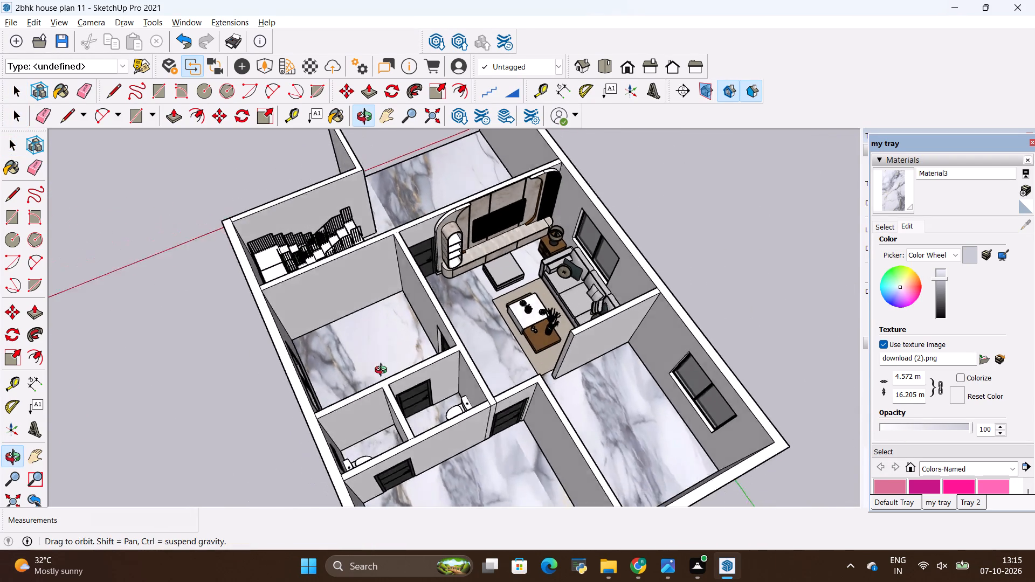
middle_click_drag(383, 371, 282, 307)
middle_click_drag(605, 314, 319, 283)
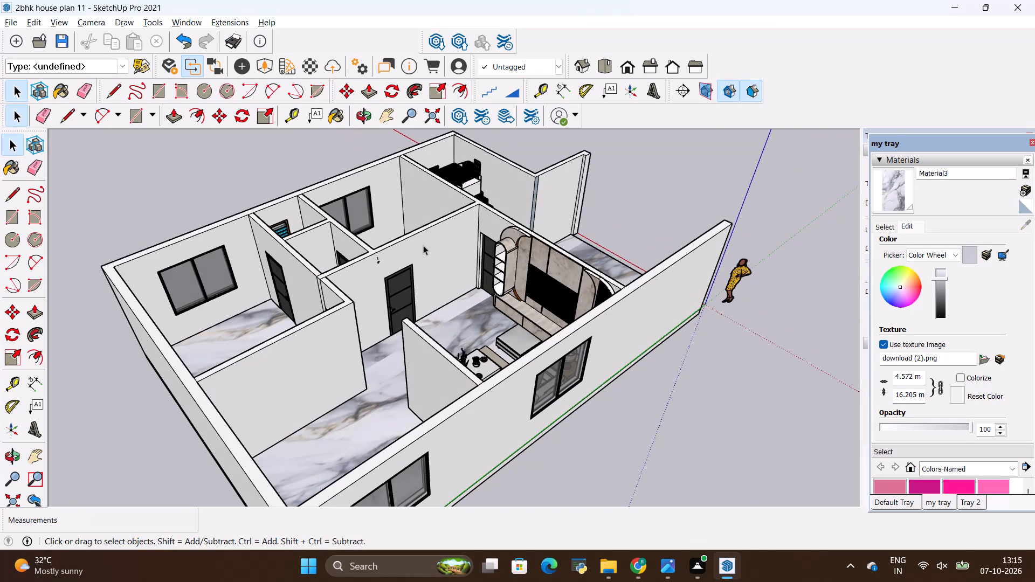
scroll(424, 245, "up", 3)
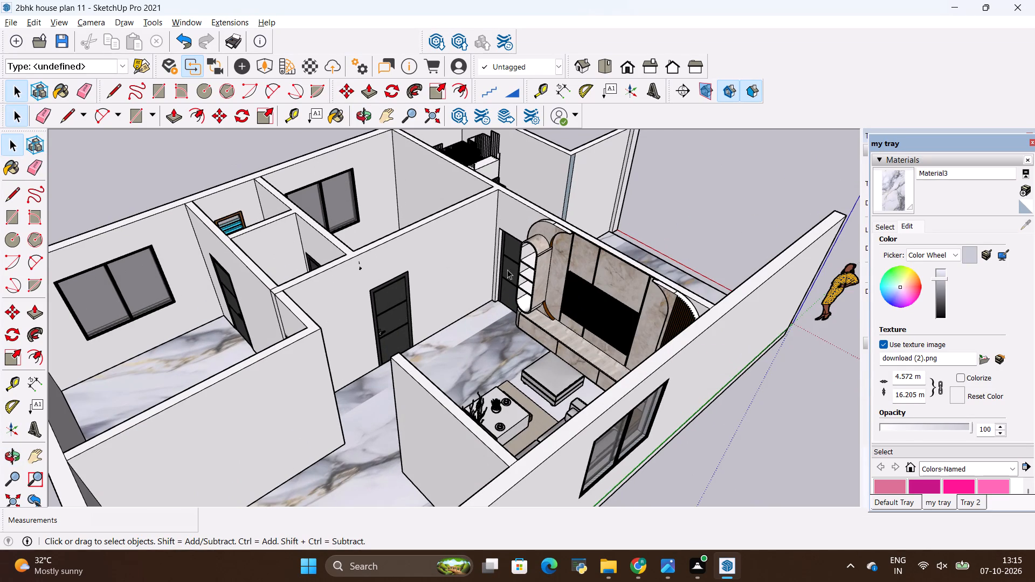
middle_click_drag(575, 272, 119, 259)
scroll(263, 295, "down", 5)
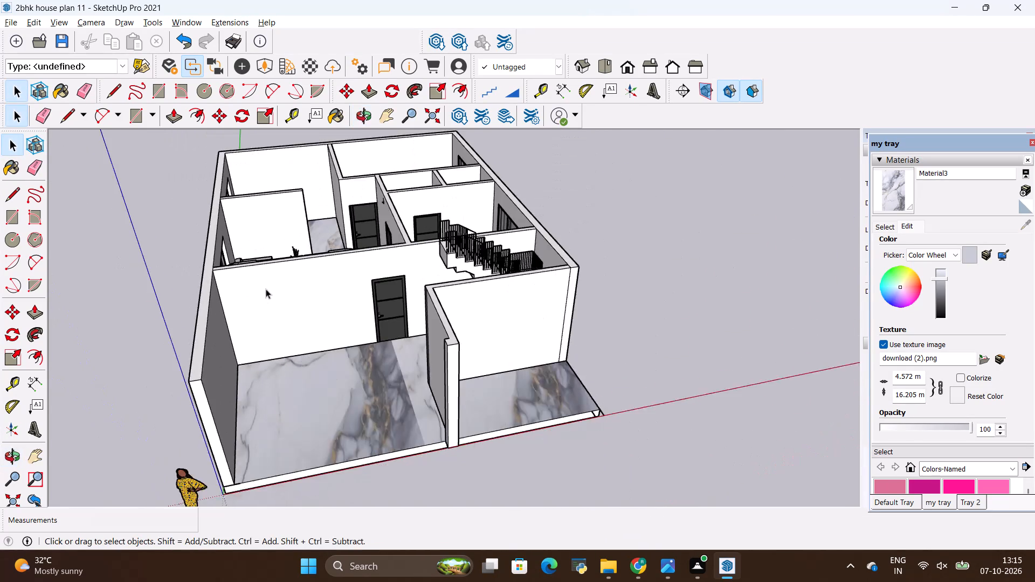
scroll(252, 203, "up", 16)
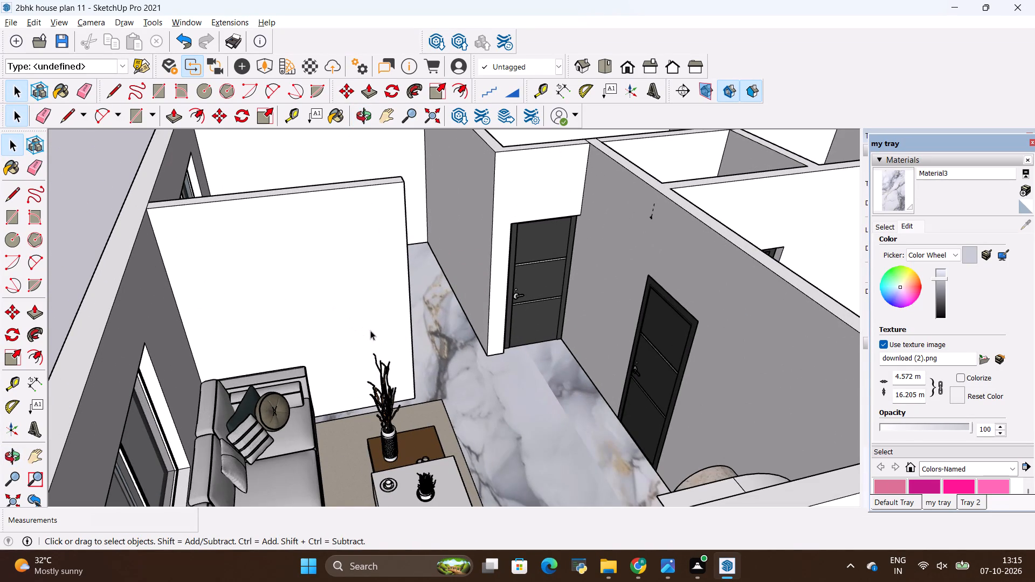
Start an import and look through Downloads and the ALL 3D WAREHOUSE ITEMS folder for a model to bring in.
left_click(6, 25)
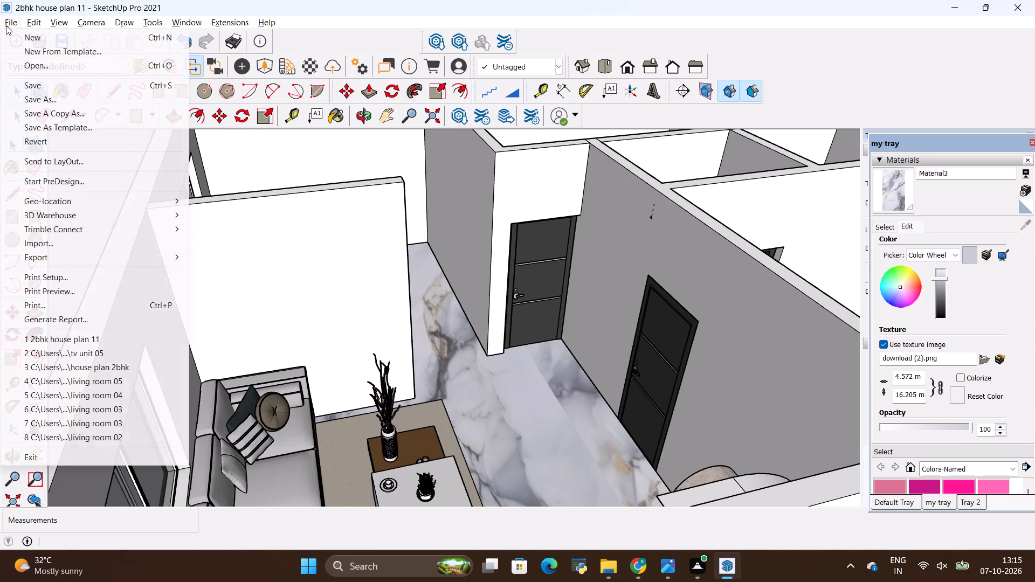
left_click(43, 241)
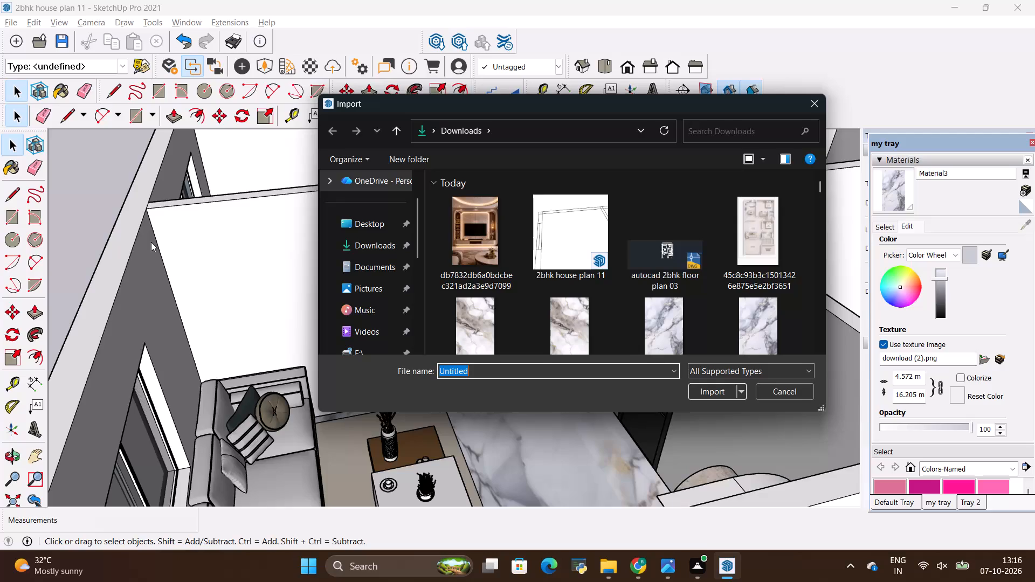
left_click(382, 242)
scroll(574, 275, "down", 1)
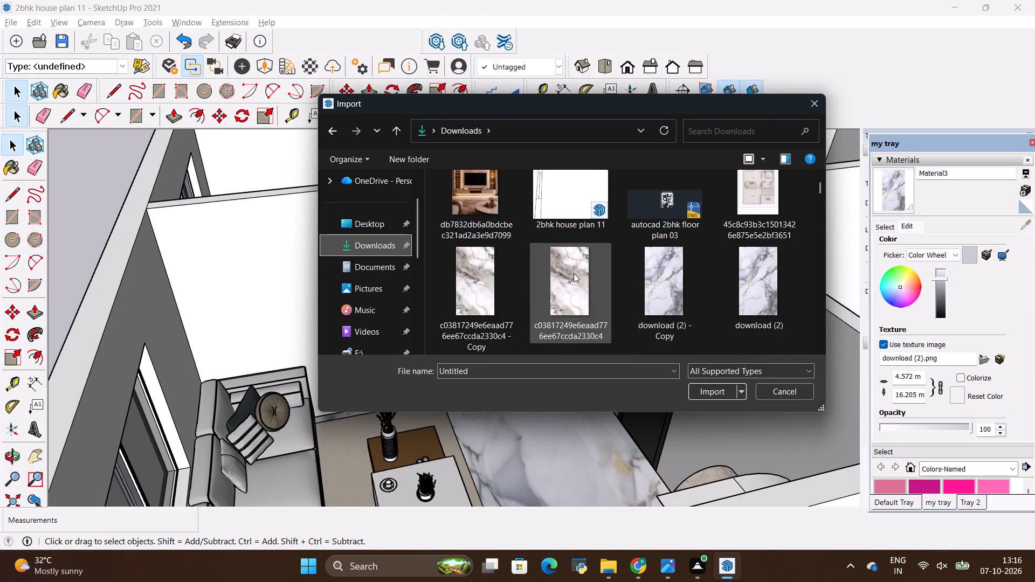
scroll(574, 273, "down", 4)
scroll(574, 273, "up", 8)
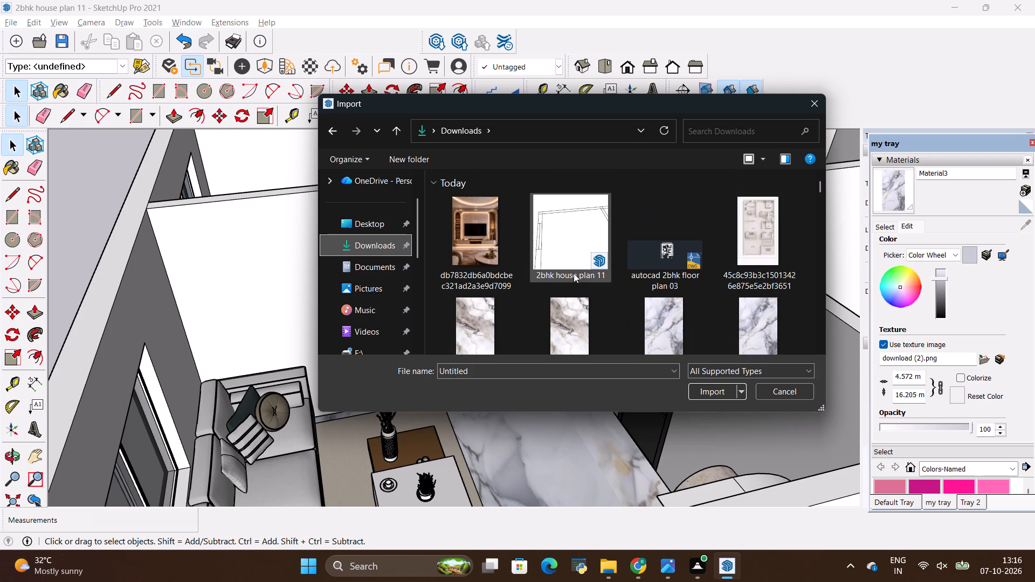
scroll(574, 273, "up", 11)
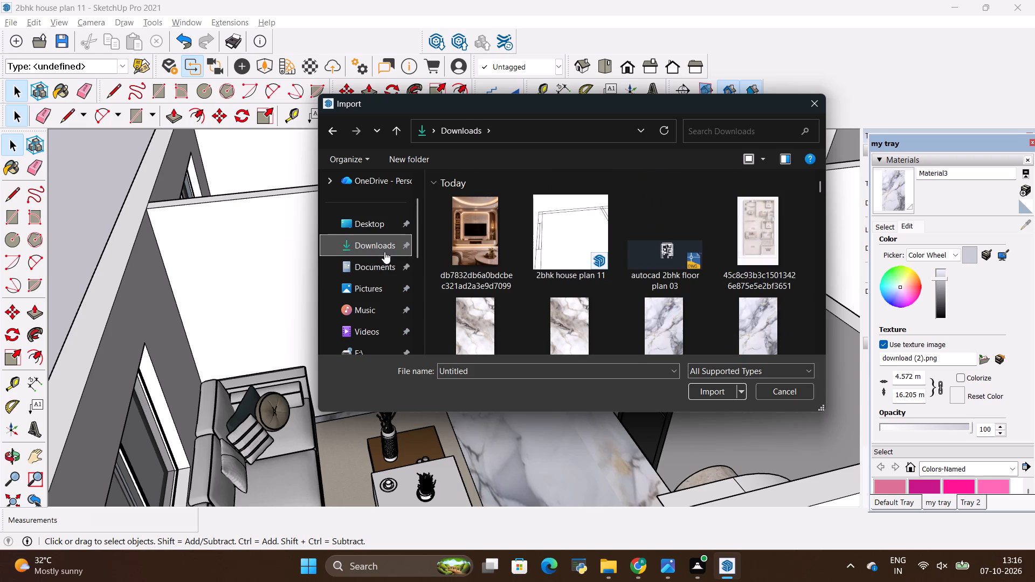
scroll(382, 264, "down", 4)
left_click(379, 182)
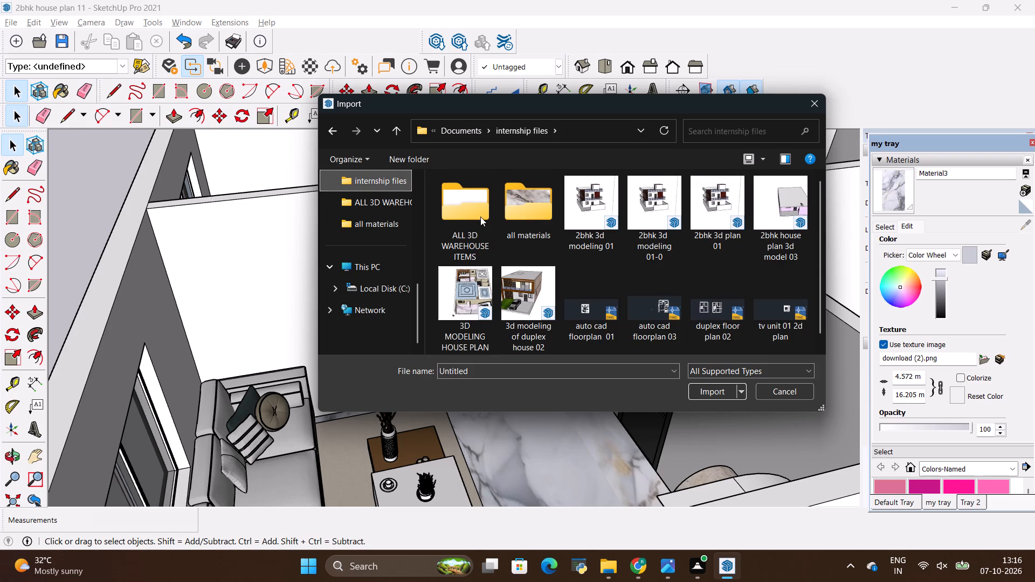
double_click(480, 217)
scroll(560, 306, "down", 2)
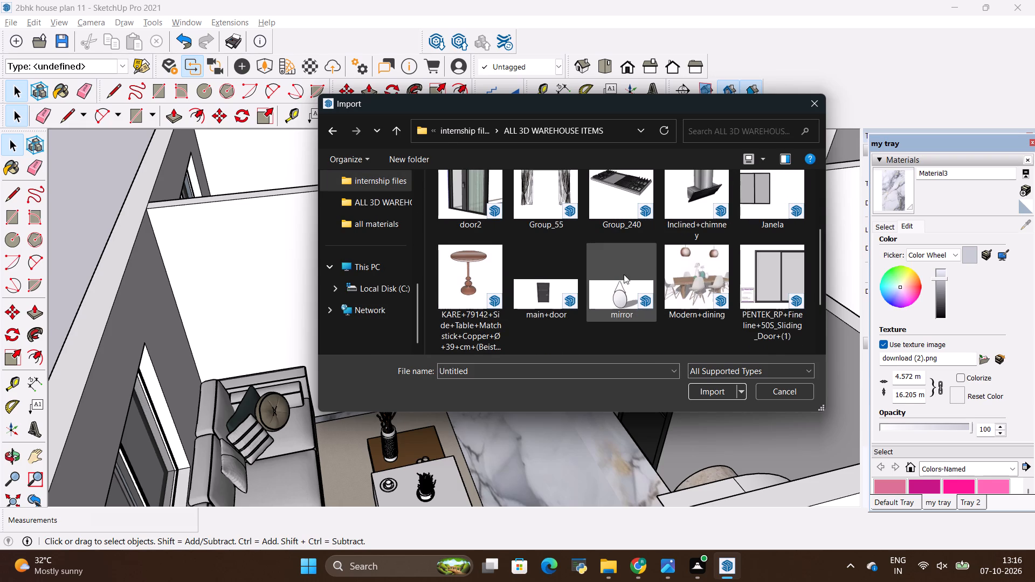
scroll(619, 288, "up", 3)
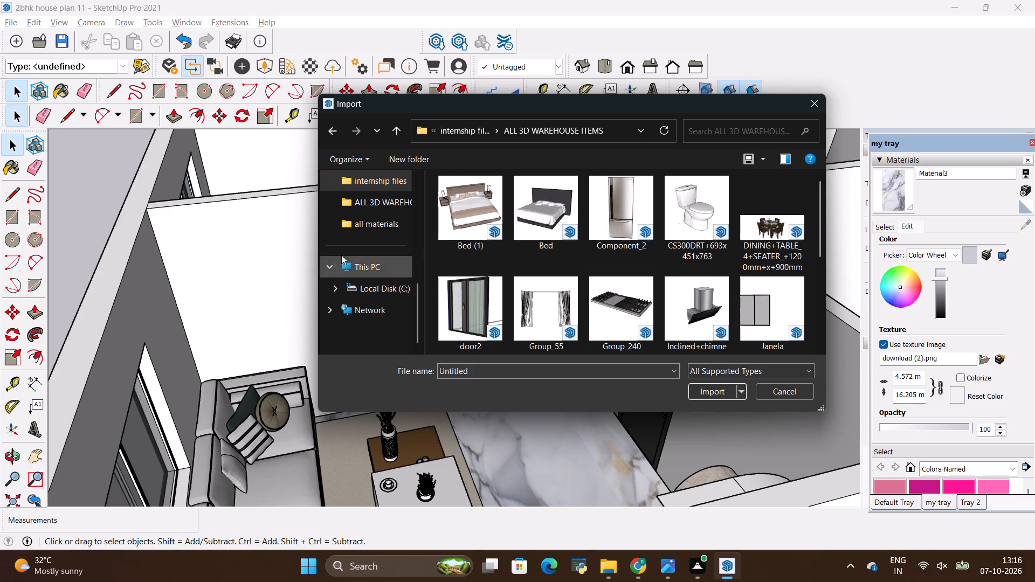
scroll(363, 250, "up", 3)
Find the F9 framed-paintings model in the Downloads folder and import it.
left_click(368, 230)
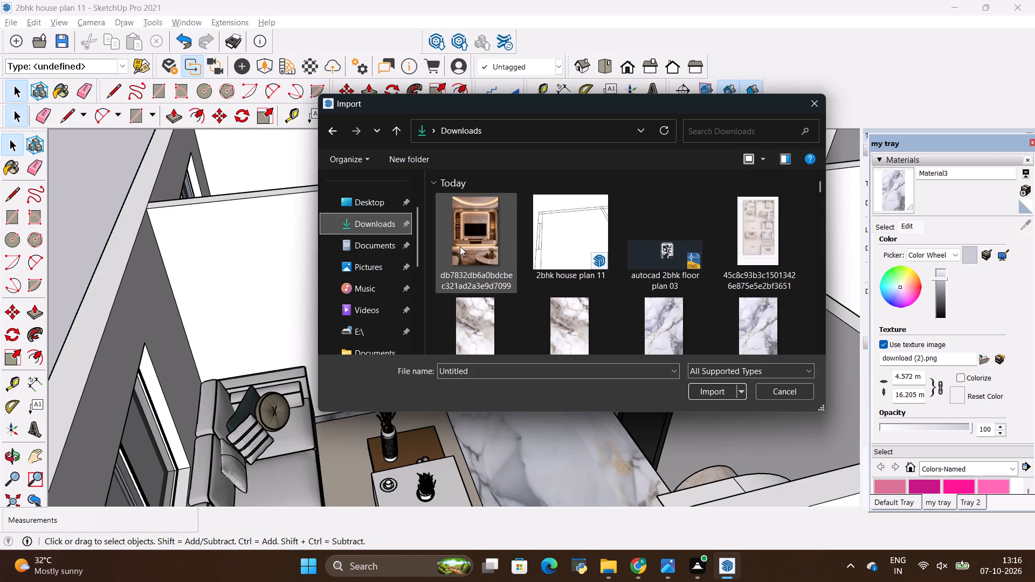
scroll(629, 254, "down", 10)
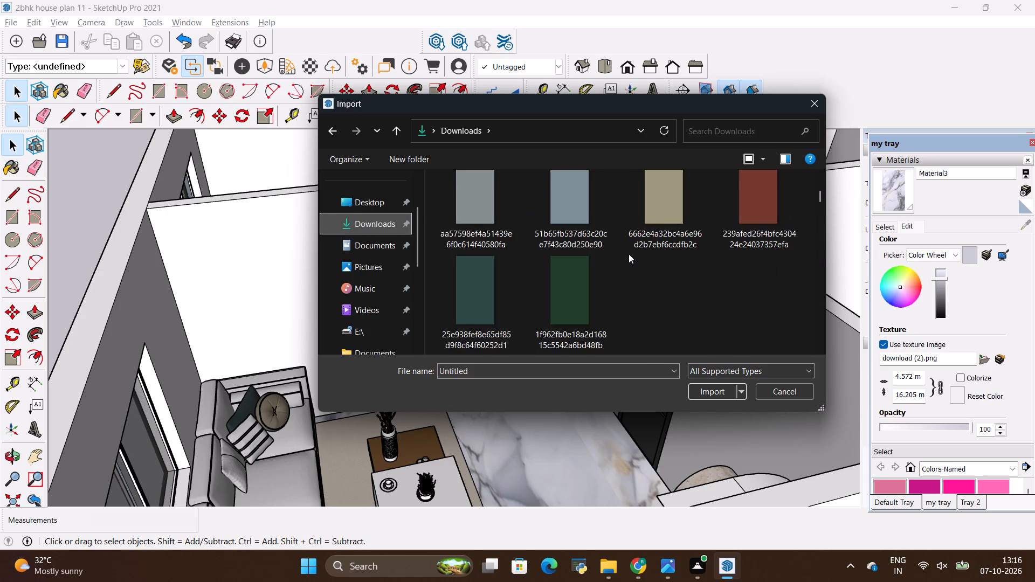
scroll(629, 254, "down", 3)
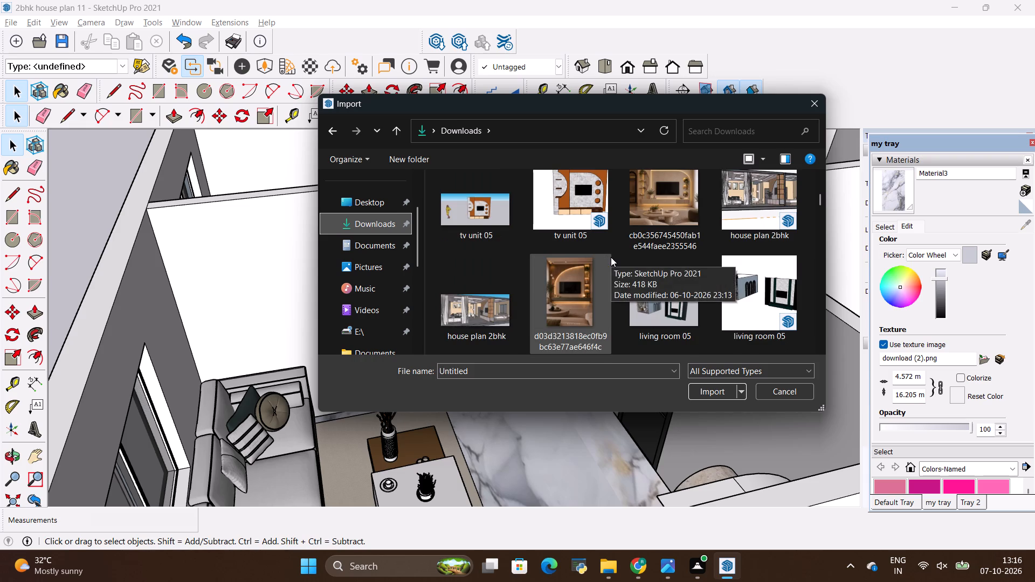
scroll(611, 257, "down", 3)
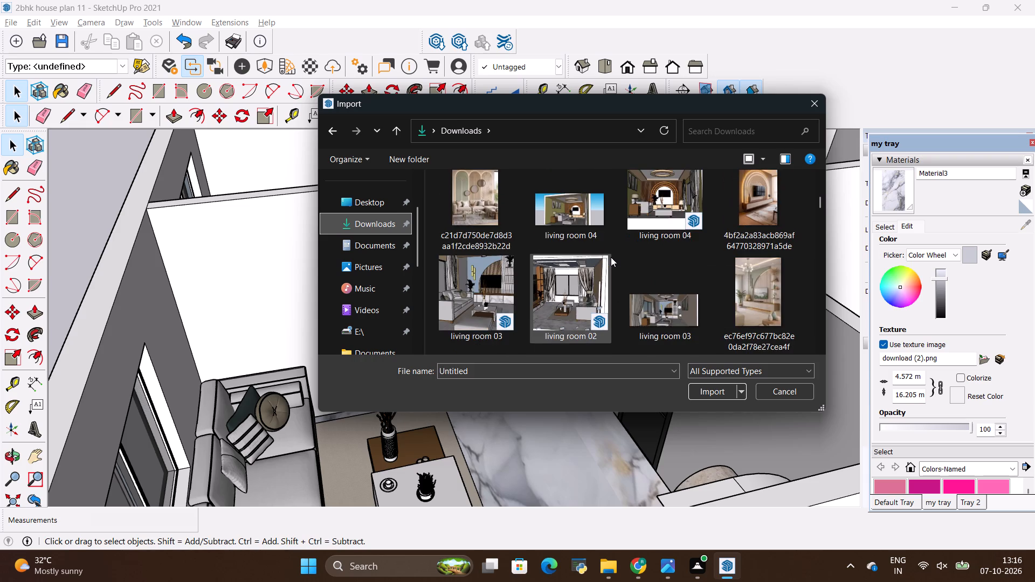
scroll(611, 257, "down", 4)
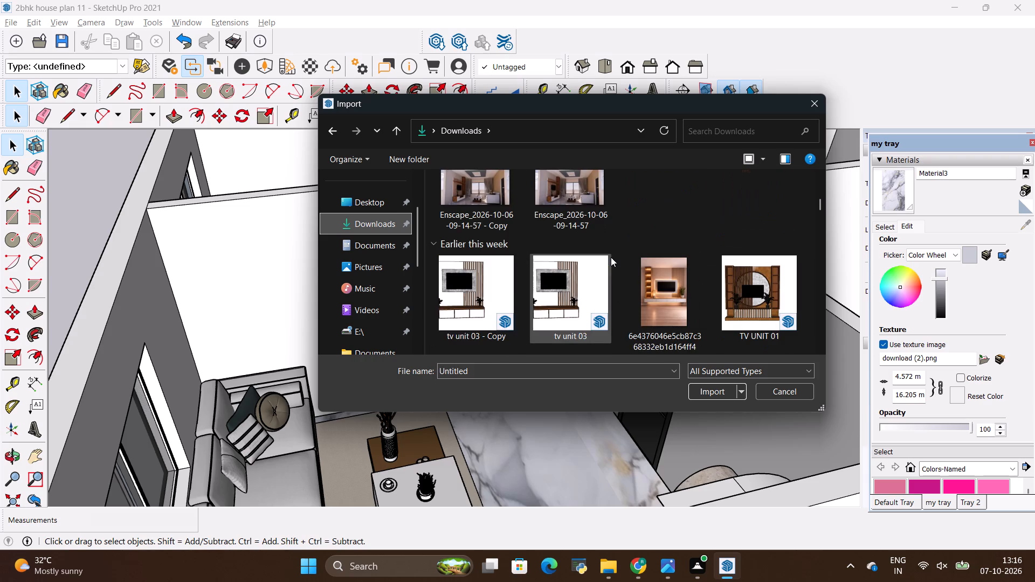
scroll(611, 257, "down", 2)
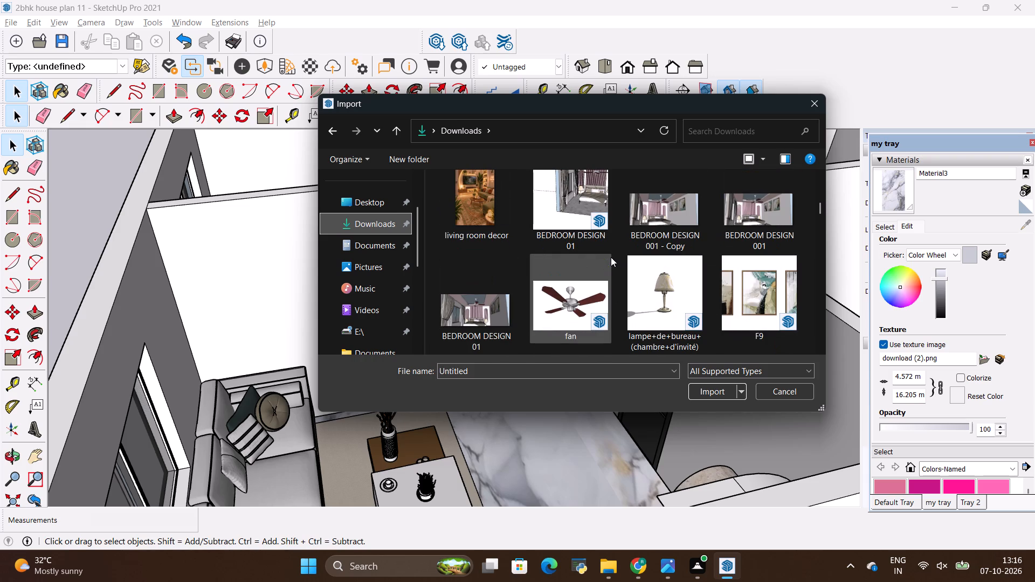
left_click(774, 300)
left_click(714, 390)
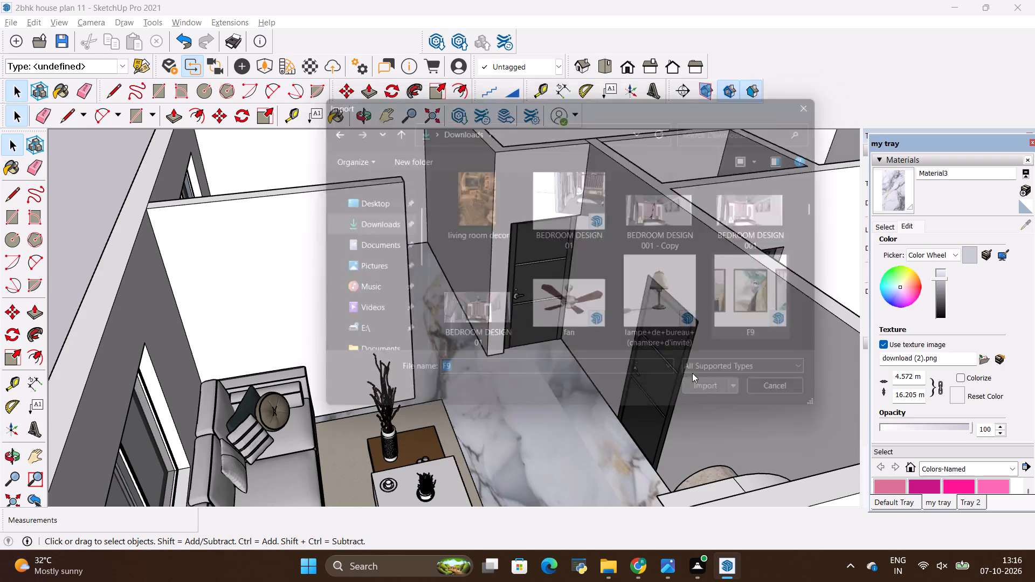
Place the set of three framed paintings on the living room's partition wall, above the end of the sofa.
scroll(555, 350, "down", 5)
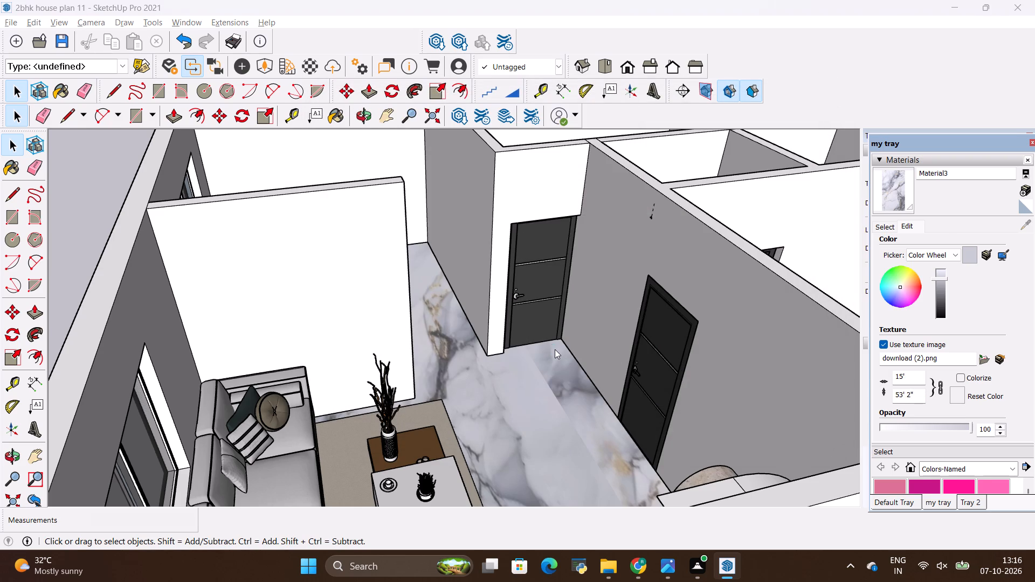
scroll(554, 349, "down", 5)
left_click(642, 334)
scroll(377, 328, "down", 2)
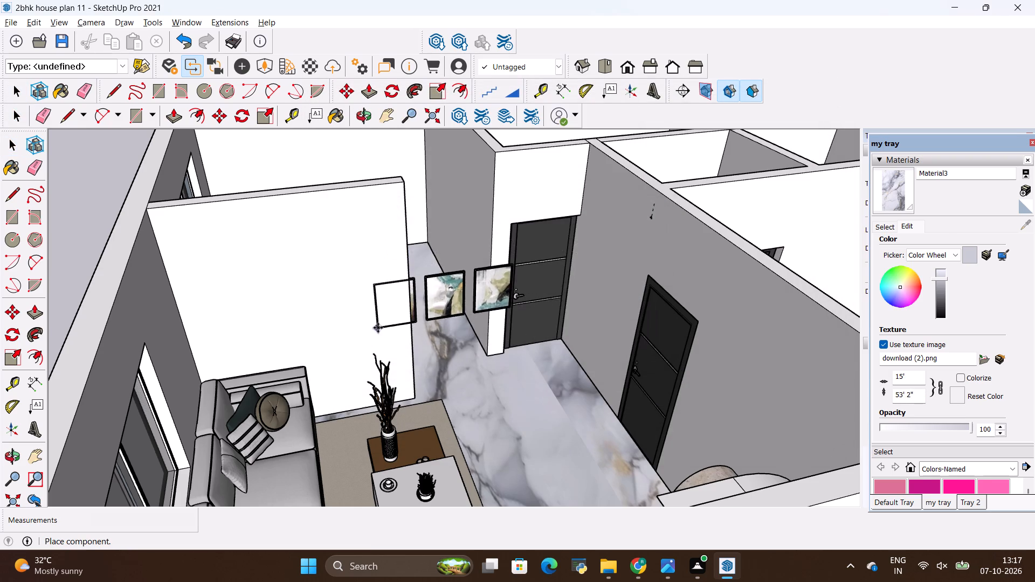
scroll(378, 328, "down", 3)
scroll(440, 343, "down", 5)
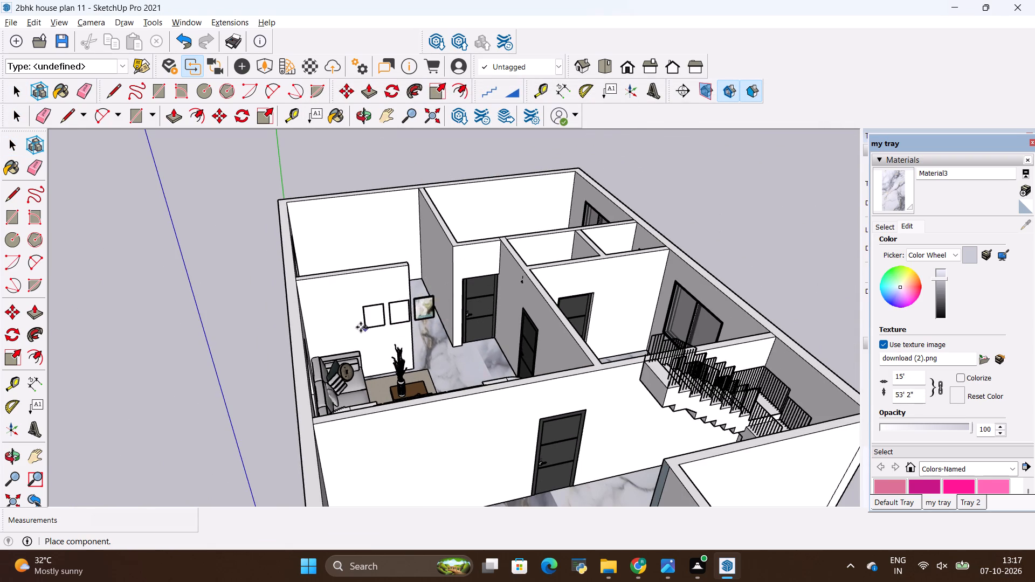
left_click(319, 316)
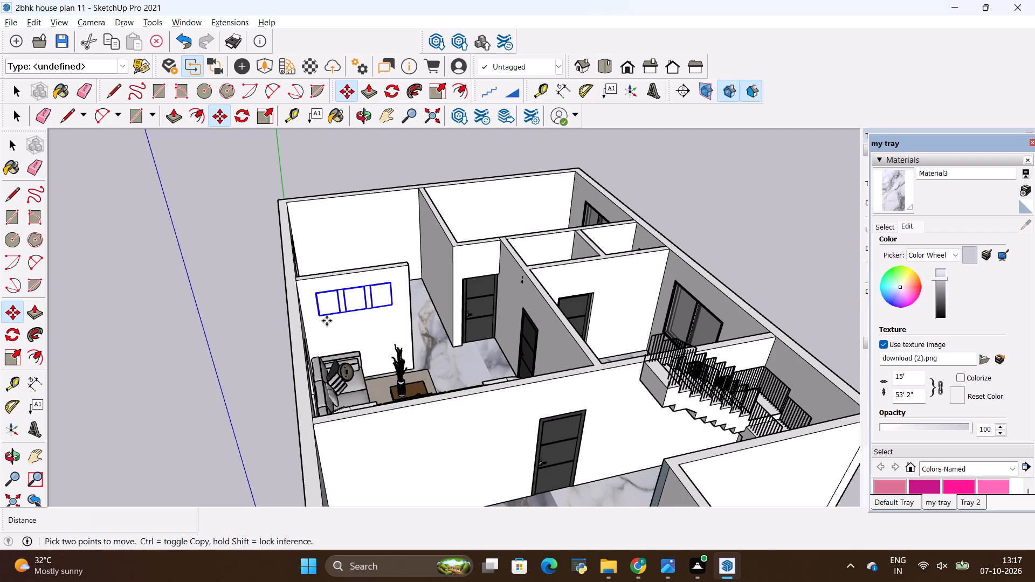
Move the painting set slightly forward out of the partition wall so its frames and artwork stand clear of the surface.
scroll(362, 290, "up", 14)
scroll(528, 312, "up", 1)
middle_click_drag(529, 312, 530, 312)
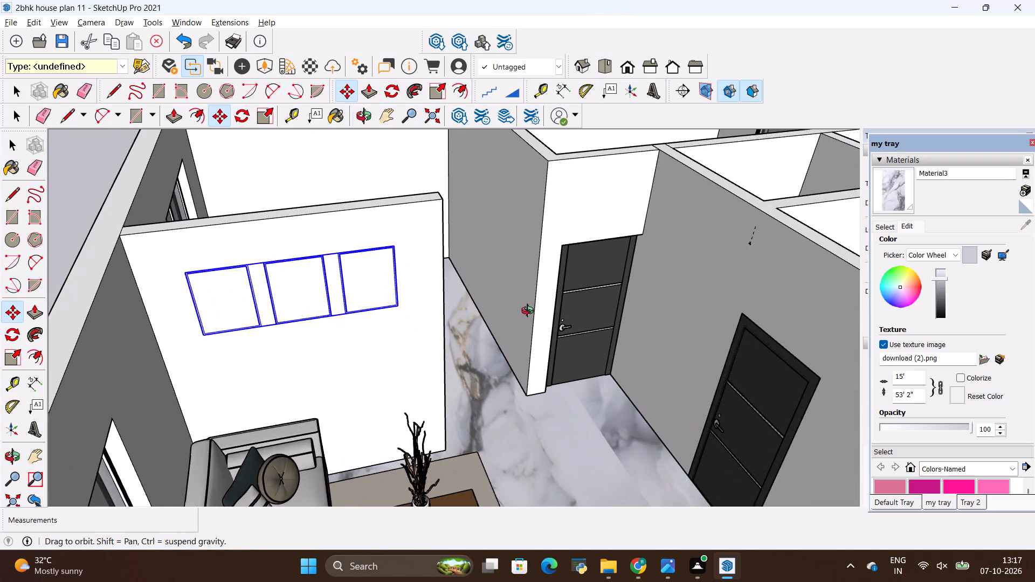
middle_click_drag(530, 312, 310, 325)
scroll(252, 158, "up", 8)
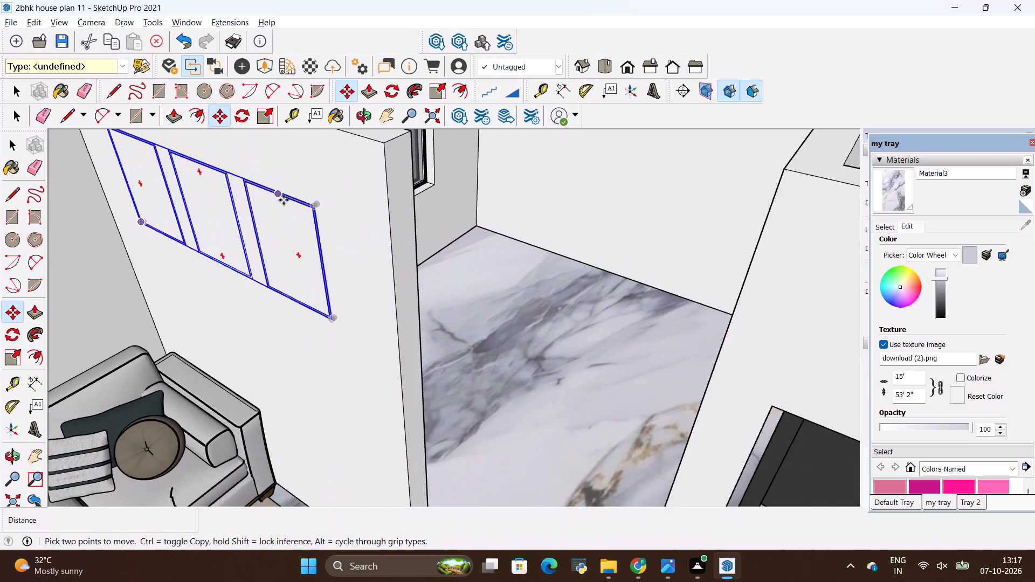
scroll(284, 200, "up", 8)
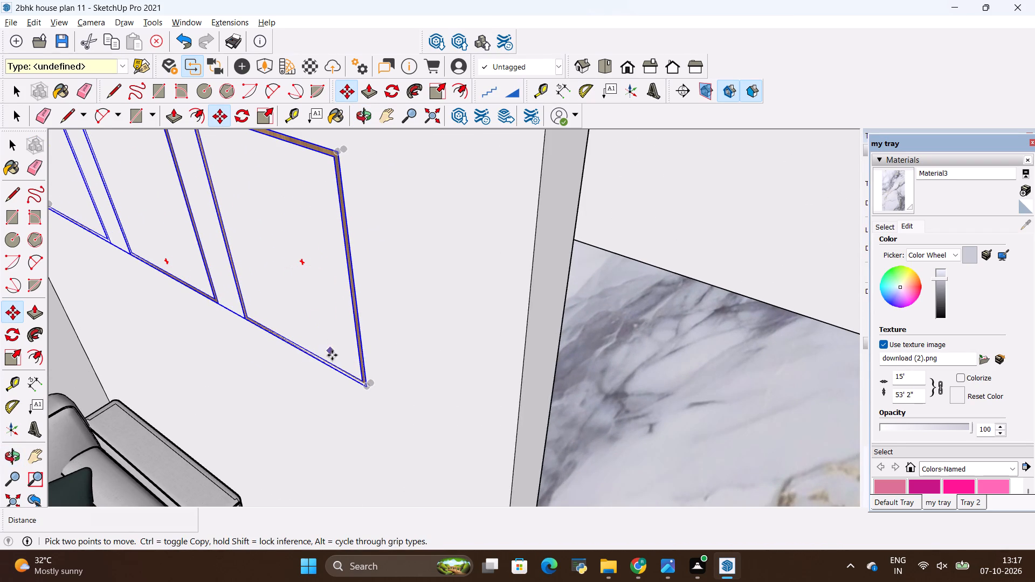
scroll(364, 393, "up", 3)
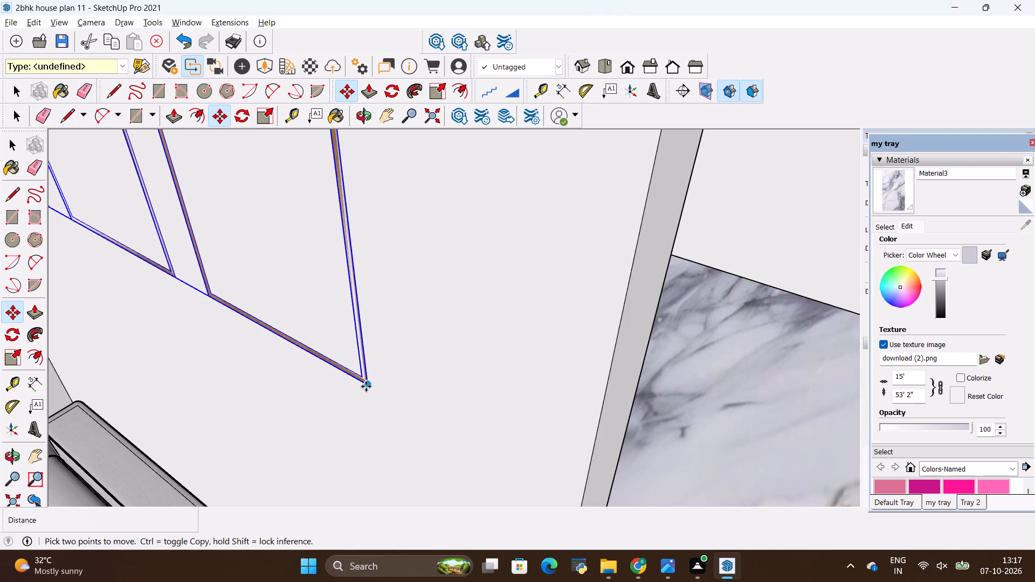
left_click(366, 386)
left_click(357, 391)
Scale the painting set up from its upper corner at the wall's free end, by about 1.13 in width and 1.39 in height.
scroll(398, 393, "down", 3)
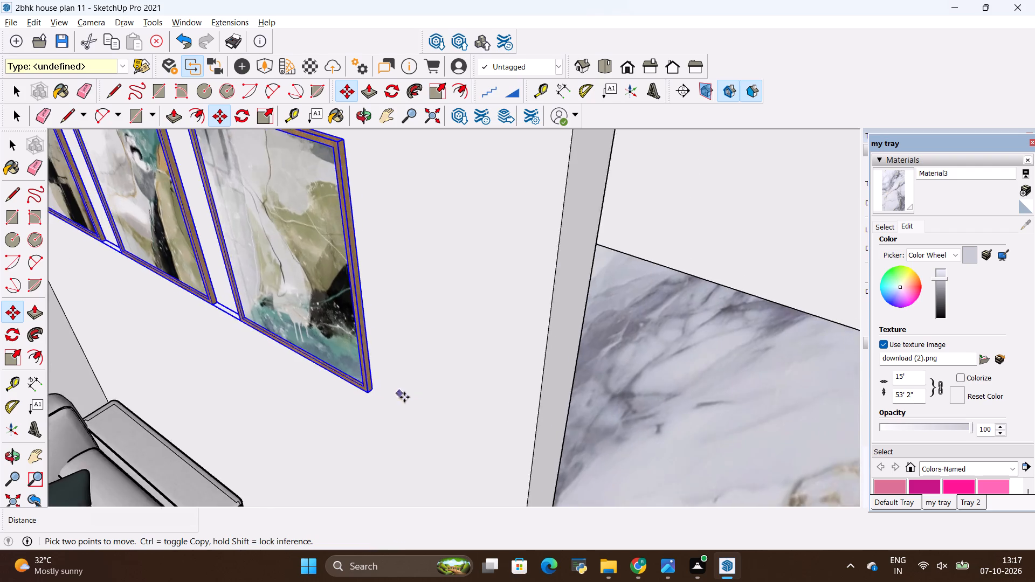
scroll(404, 397, "down", 8)
key("s")
scroll(388, 261, "up", 3)
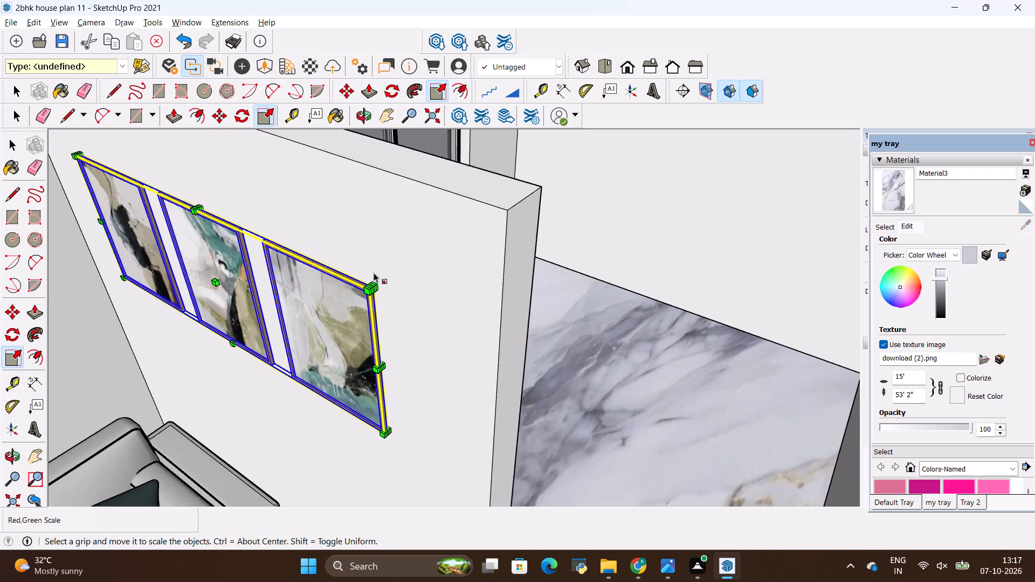
scroll(374, 273, "up", 18)
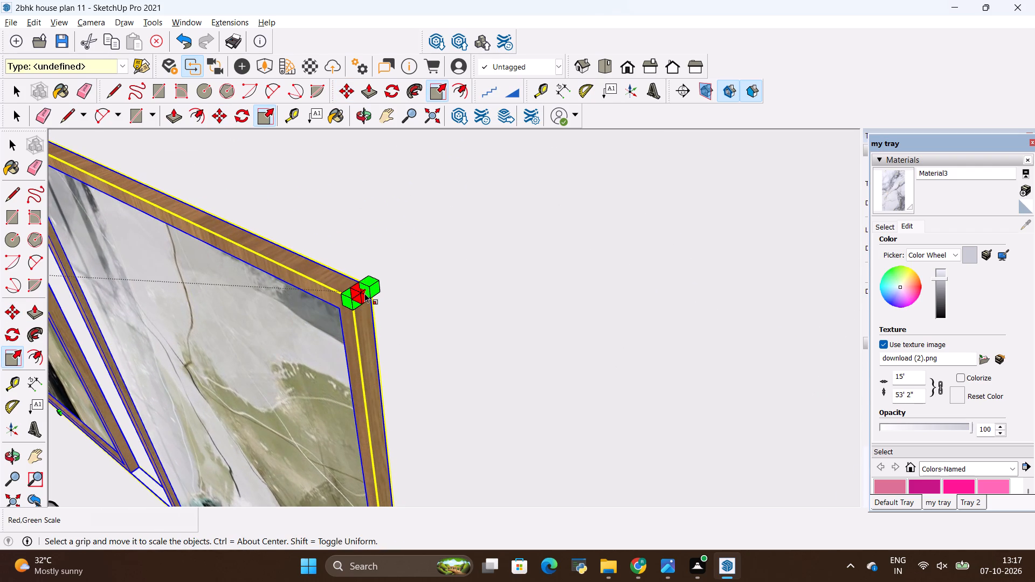
left_click(364, 293)
scroll(547, 269, "down", 9)
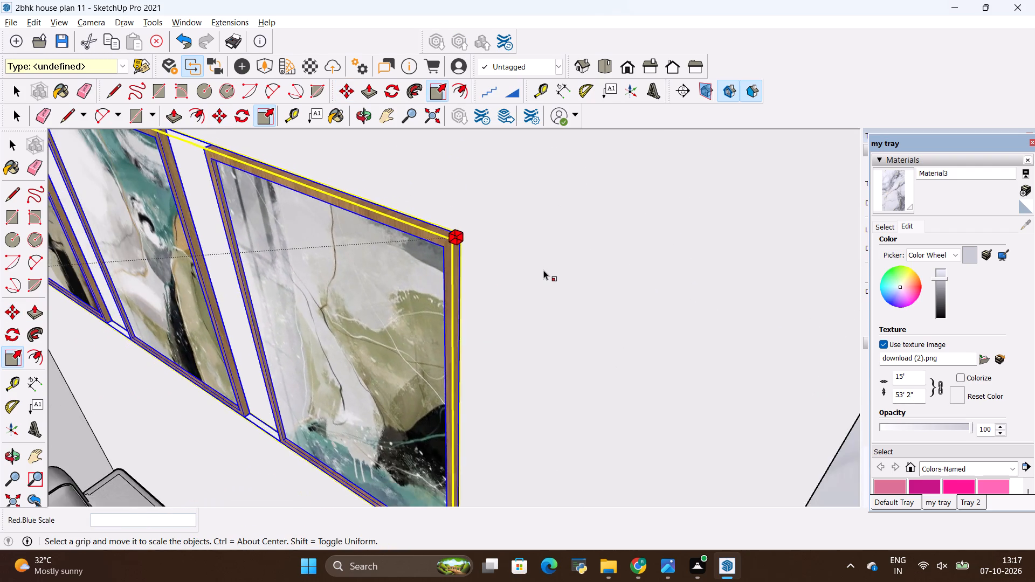
scroll(543, 270, "down", 11)
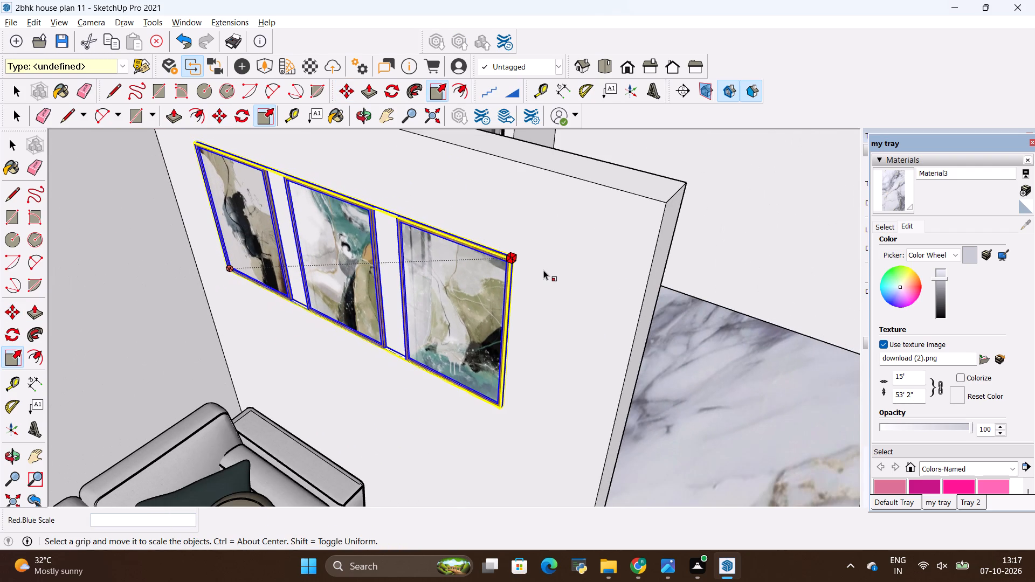
scroll(543, 270, "down", 3)
left_click(569, 239)
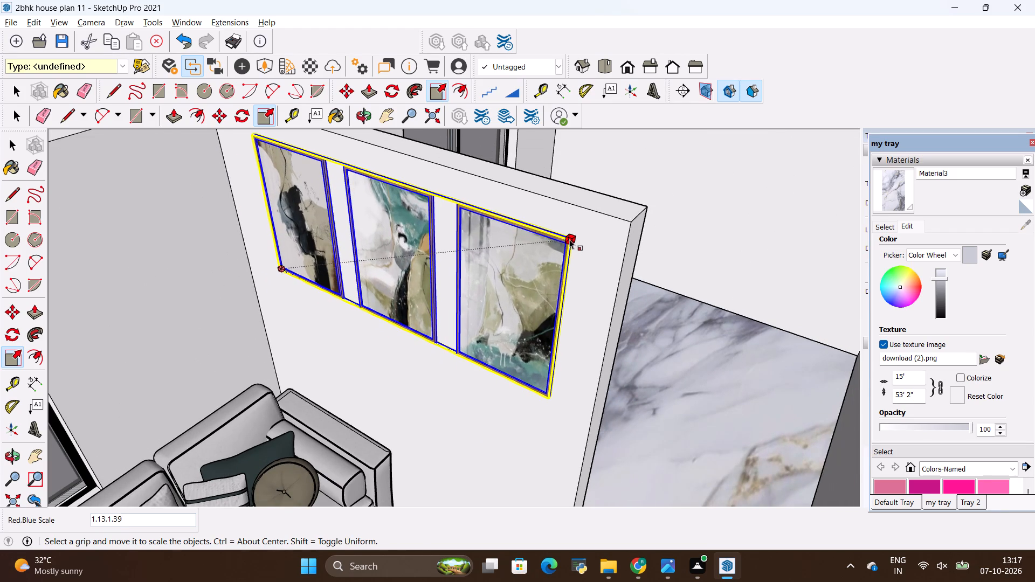
scroll(579, 274, "down", 6)
key("space")
left_click(595, 264)
scroll(595, 265, "down", 3)
scroll(595, 265, "up", 1)
scroll(595, 265, "down", 6)
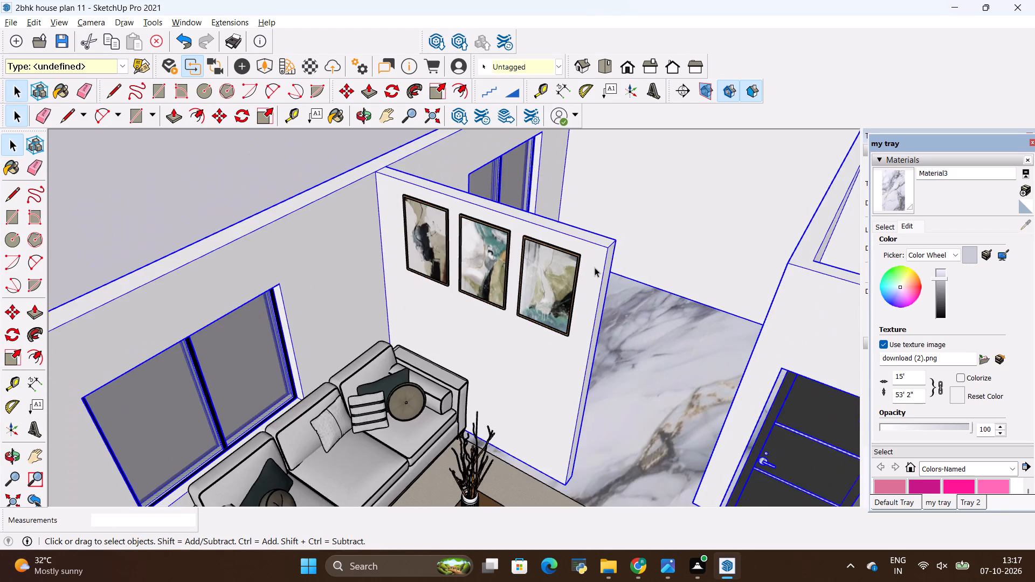
scroll(595, 267, "down", 1)
left_click(120, 207)
Examine the size and position of the paintings on the partition wall, from the whole house down to the living room.
scroll(175, 248, "down", 12)
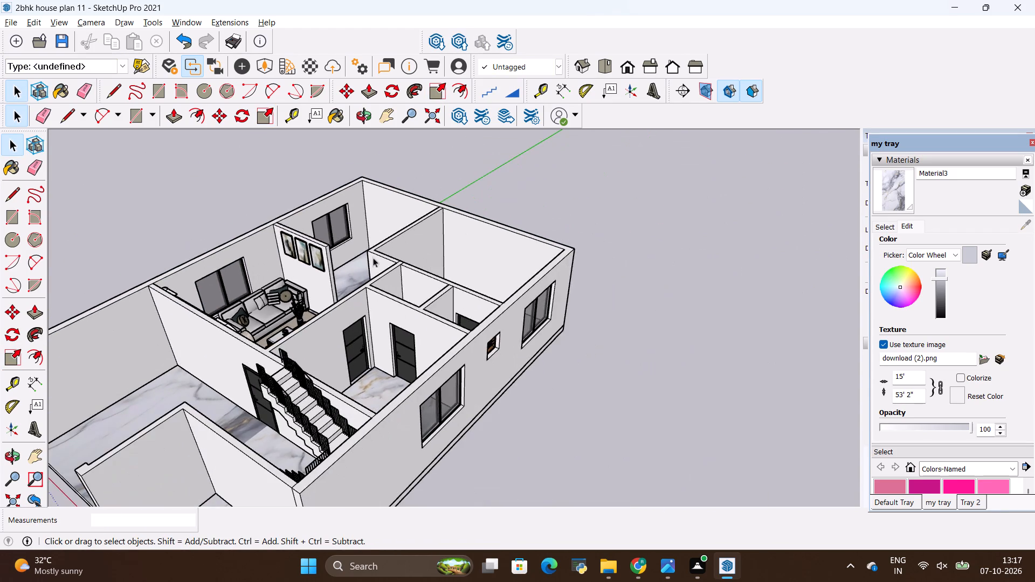
scroll(466, 261, "down", 2)
scroll(614, 283, "down", 4)
middle_click_drag(202, 341, 335, 388)
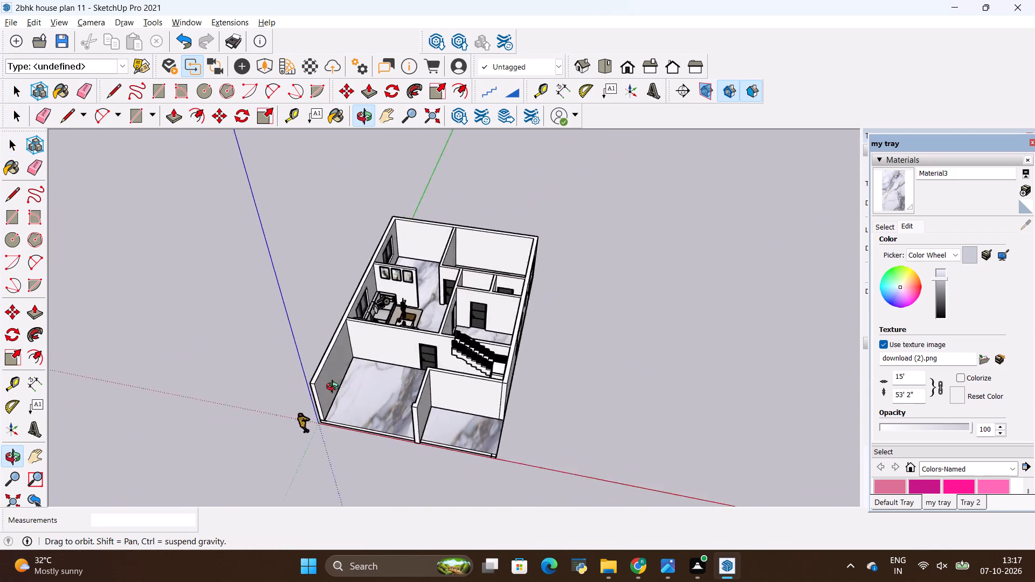
middle_click_drag(335, 388, 370, 396)
scroll(371, 289, "up", 19)
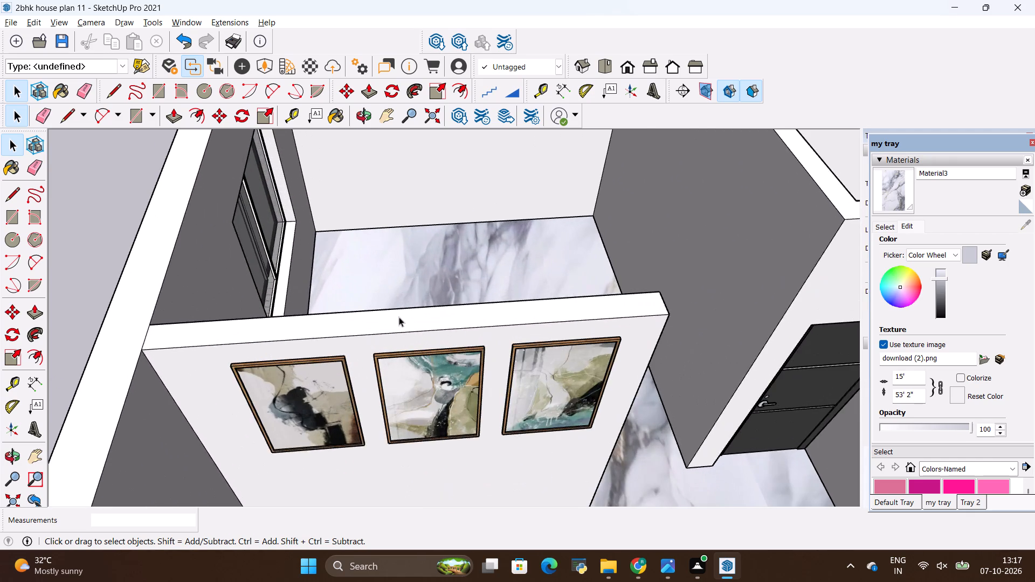
middle_click_drag(400, 319, 347, 199)
scroll(373, 266, "down", 17)
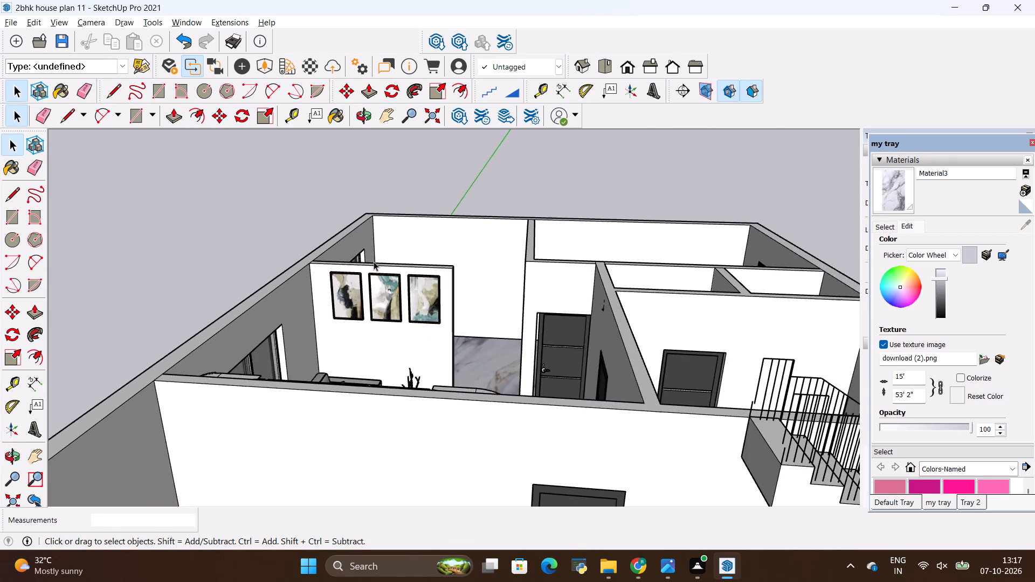
scroll(374, 261, "down", 1)
scroll(373, 260, "up", 9)
scroll(375, 269, "down", 4)
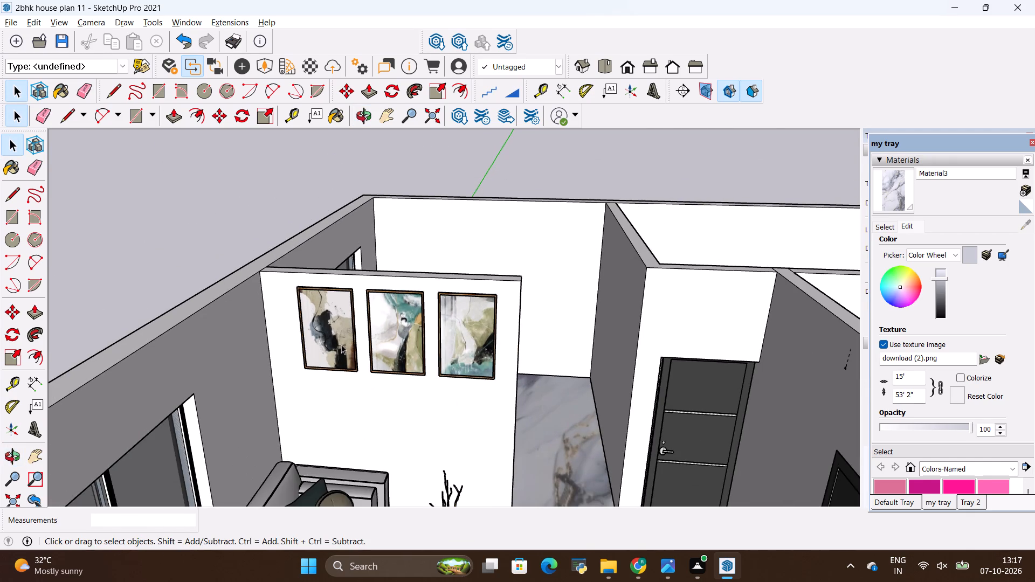
Enlarge the painting set a little more from its lower corner nearest the window wall, stretching it outward and downward.
left_click(341, 344)
scroll(292, 360, "up", 6)
middle_click_drag(287, 362, 483, 445)
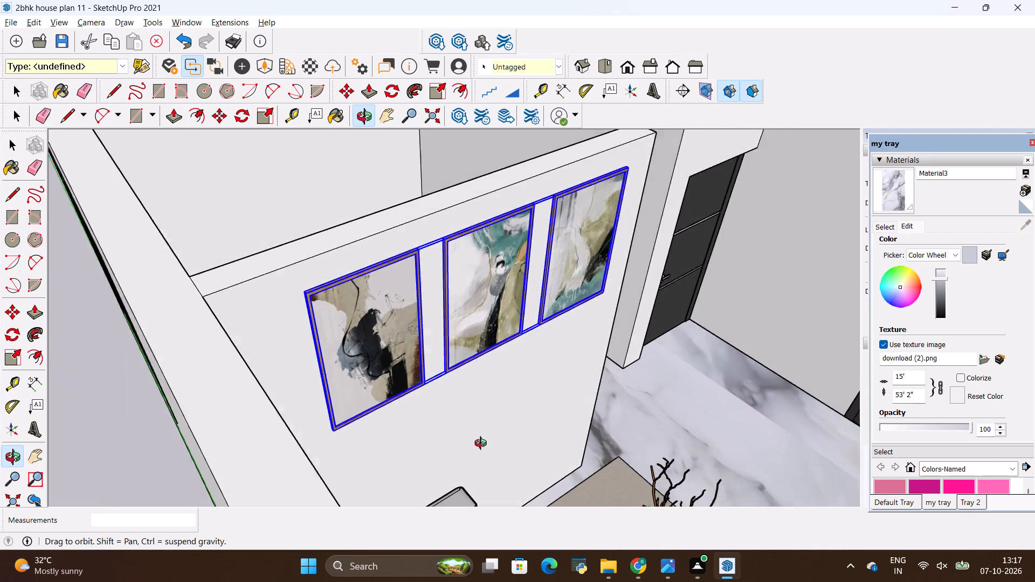
middle_click_drag(483, 445, 469, 400)
scroll(365, 420, "up", 8)
middle_click_drag(353, 392, 286, 419)
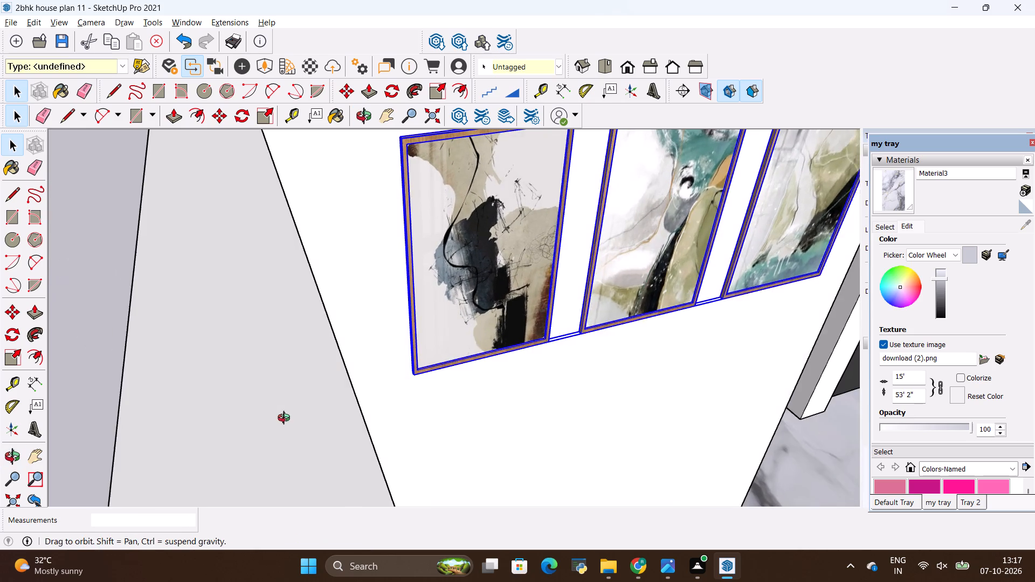
middle_click_drag(286, 419, 285, 419)
scroll(348, 376, "up", 5)
scroll(430, 376, "up", 11)
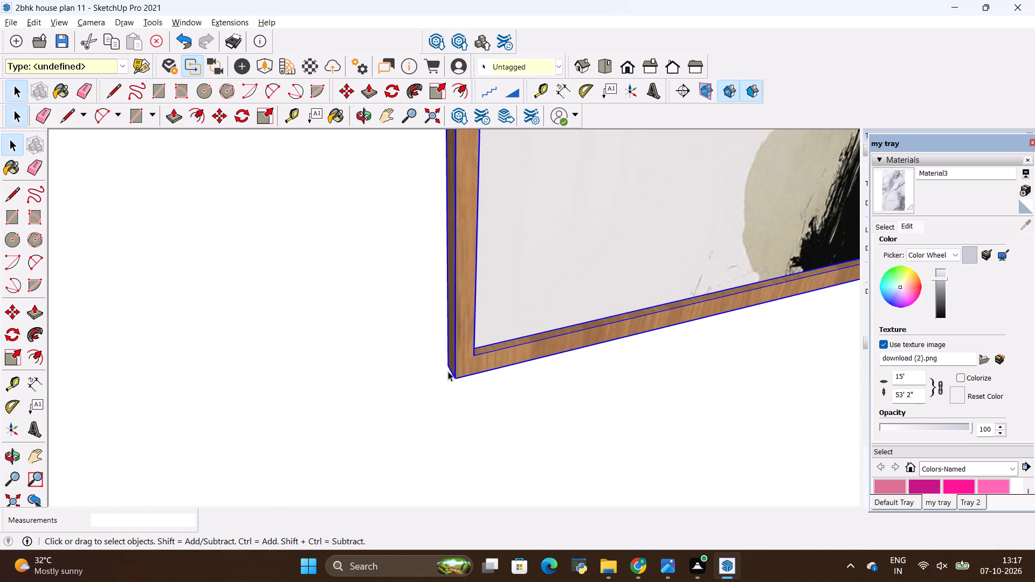
middle_click_drag(448, 371, 503, 410)
key("s")
scroll(455, 378, "up", 1)
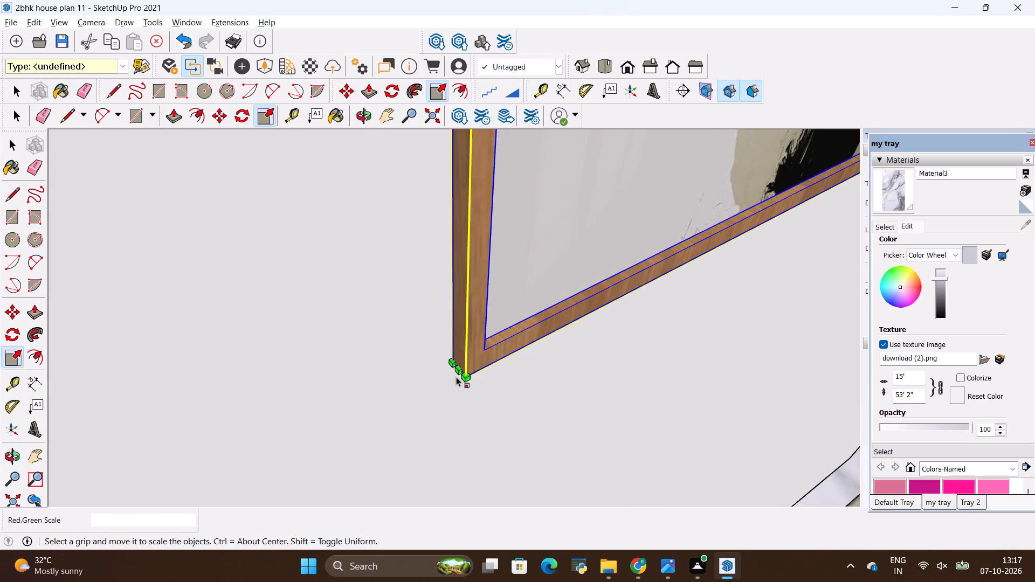
scroll(456, 377, "up", 1)
left_click(454, 373)
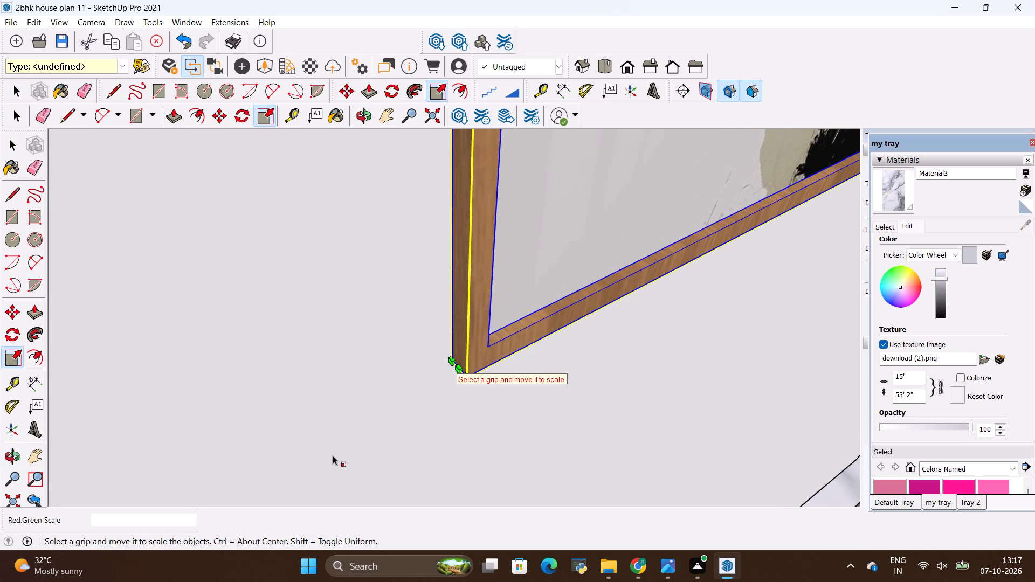
left_click(459, 365)
left_click(317, 479)
scroll(327, 459, "down", 9)
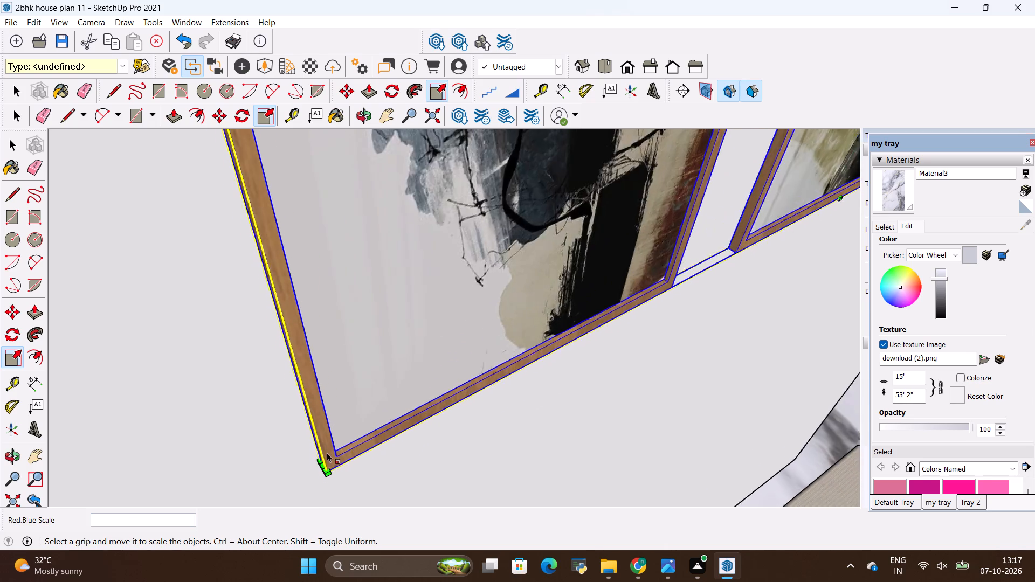
scroll(327, 453, "down", 20)
scroll(327, 453, "down", 1)
key("space")
left_click(173, 369)
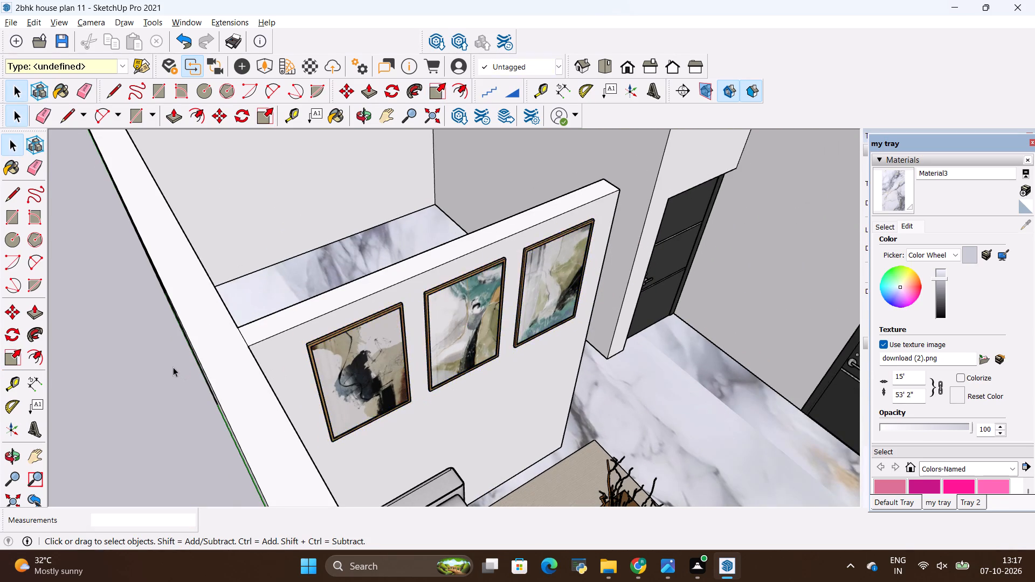
scroll(173, 368, "down", 5)
middle_click_drag(455, 398, 302, 337)
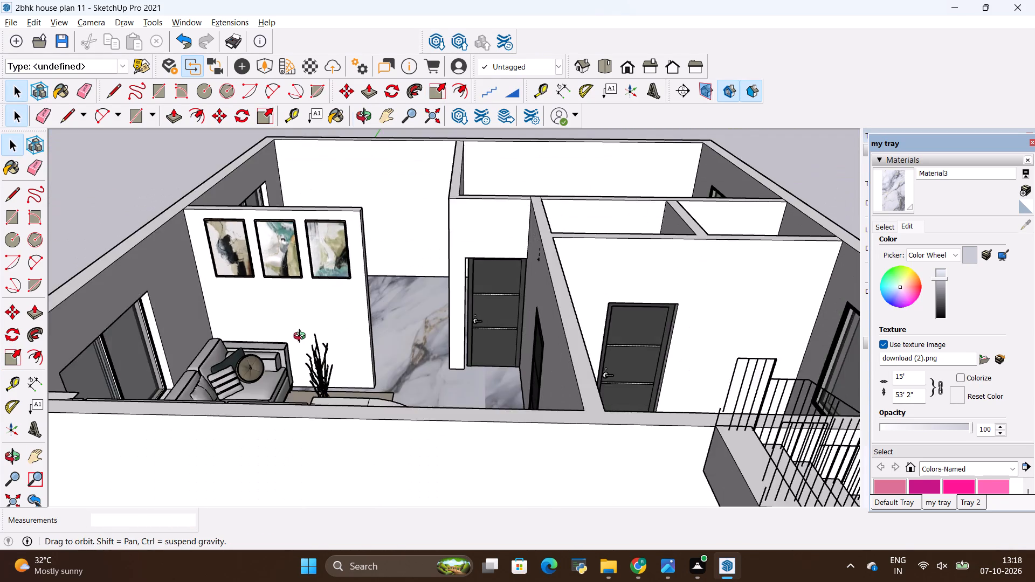
Move the painting set on the living room partition wall straight down by about 6".
middle_click_drag(302, 337, 306, 344)
scroll(317, 356, "down", 10)
scroll(316, 281, "up", 8)
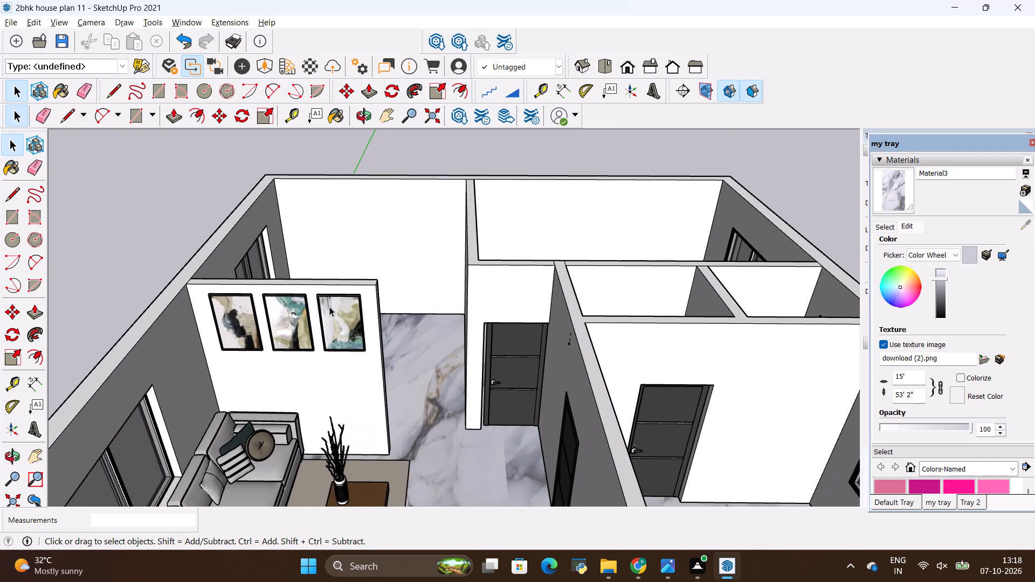
left_click(337, 307)
key("m")
scroll(350, 295, "up", 7)
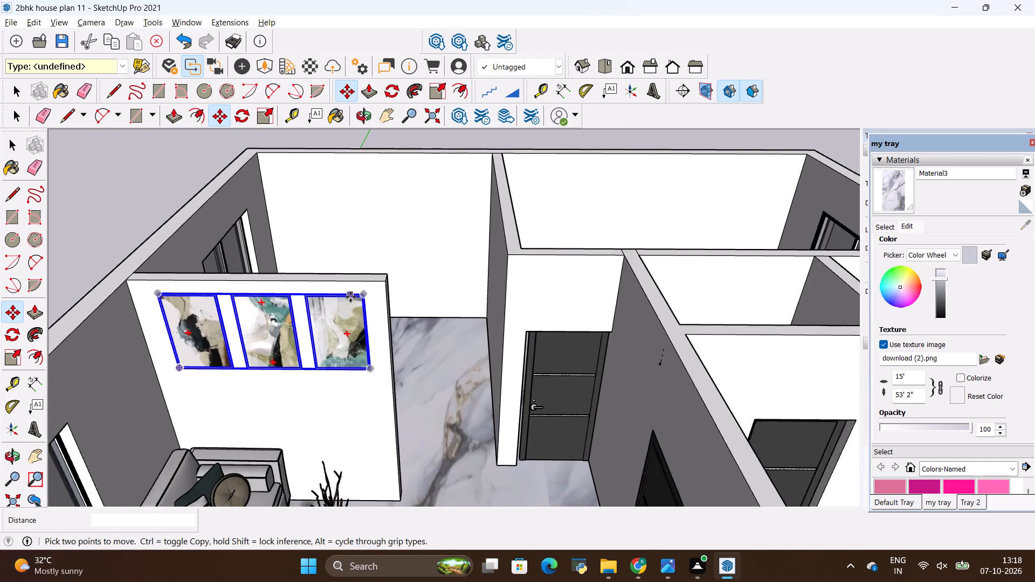
scroll(350, 297, "up", 16)
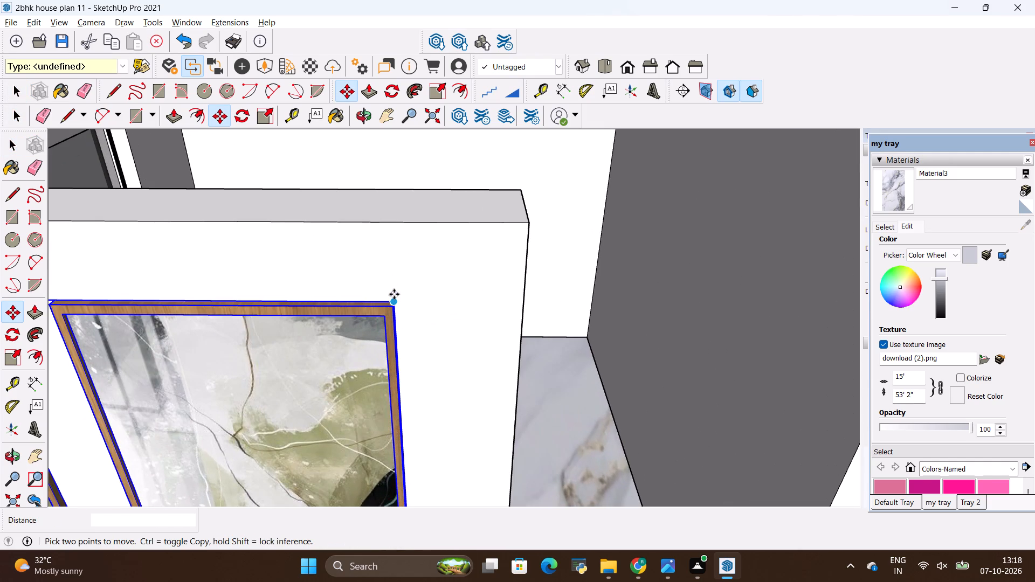
left_click(394, 294)
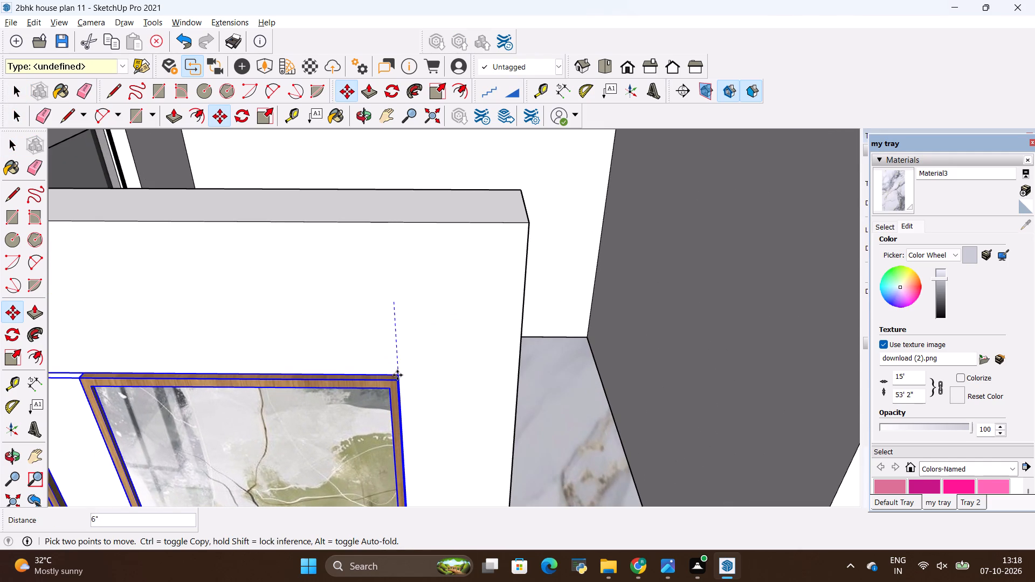
left_click(397, 375)
key("space")
left_click(417, 322)
scroll(418, 321, "down", 14)
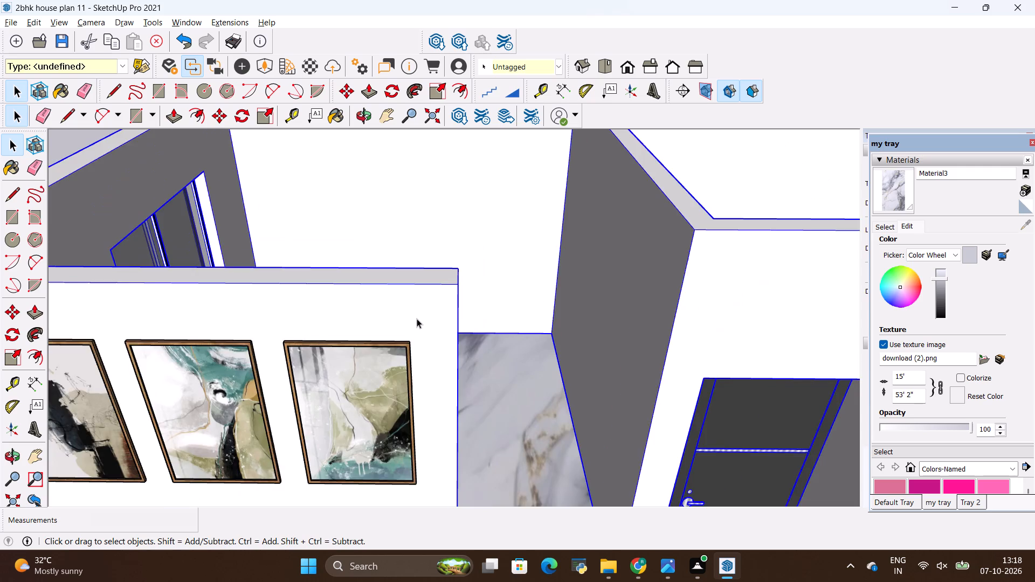
scroll(417, 318, "down", 9)
key("space")
left_click(239, 189)
Examine the furnished living room, the back of the partition wall and the surrounding rooms from several sides of the house.
scroll(239, 190, "down", 10)
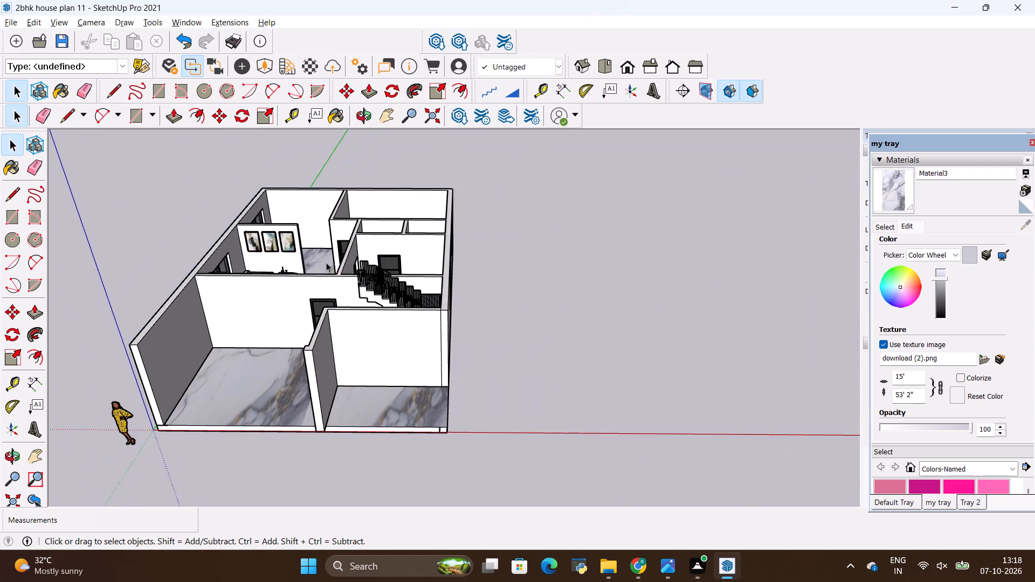
middle_click_drag(326, 263, 185, 298)
scroll(318, 179, "up", 4)
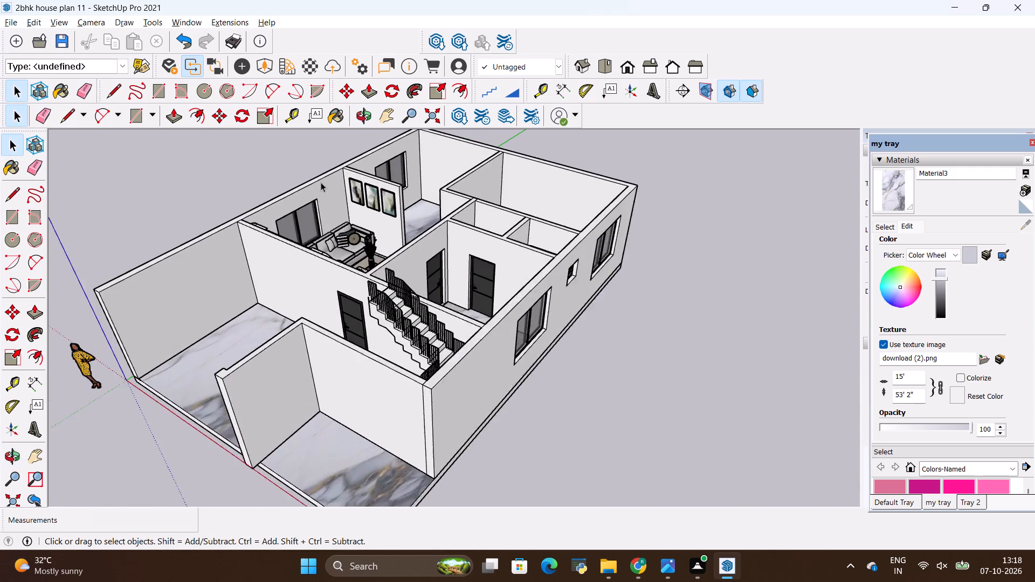
scroll(321, 182, "up", 11)
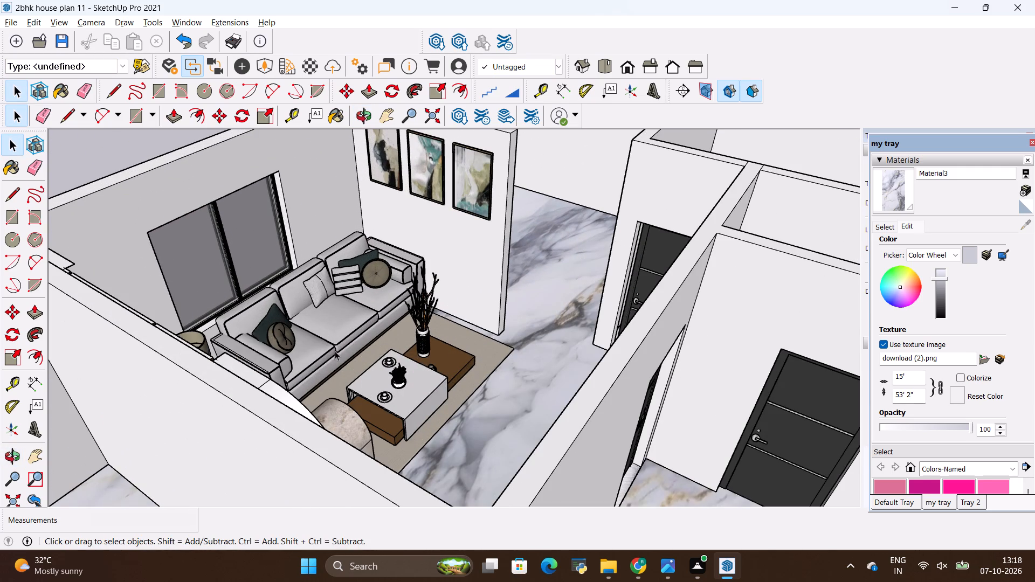
scroll(477, 316, "down", 1)
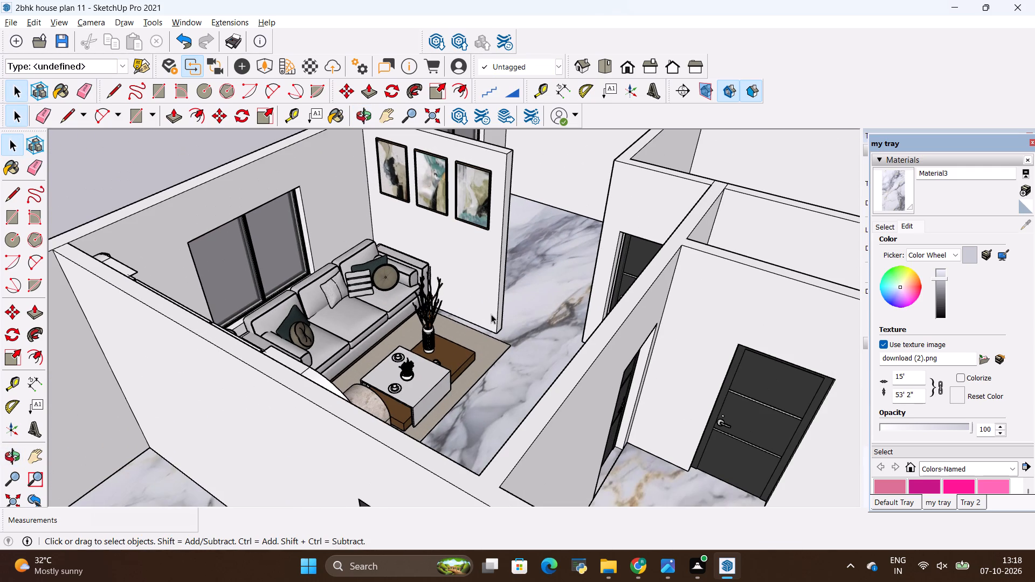
middle_click_drag(89, 289, 156, 400)
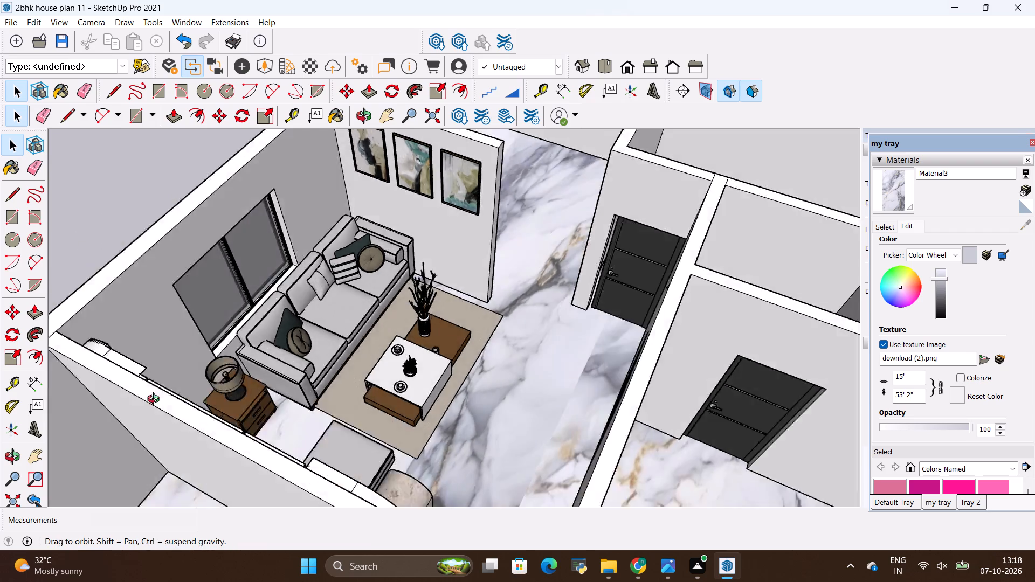
middle_click_drag(156, 400, 620, 338)
middle_click_drag(365, 371, 695, 403)
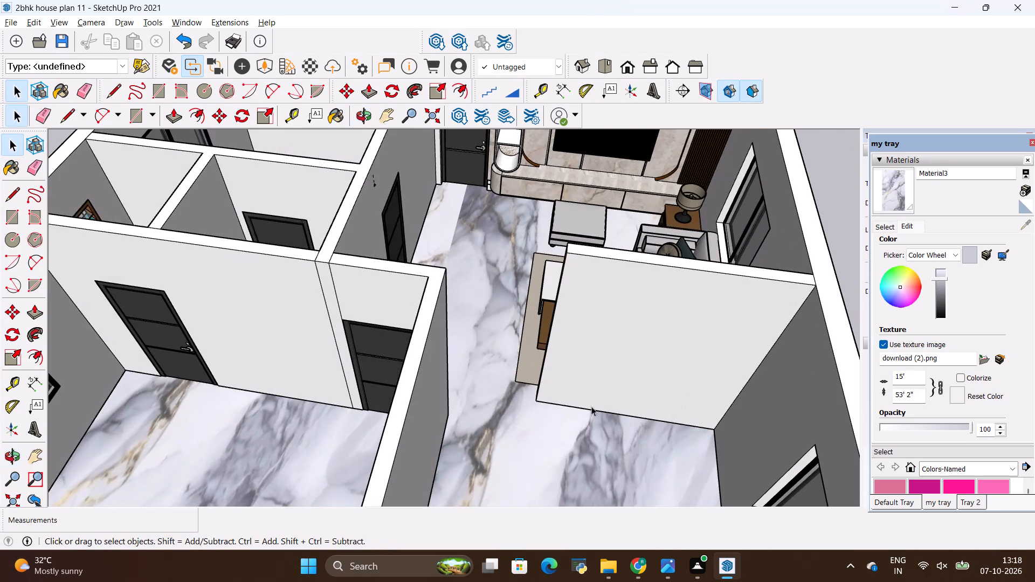
scroll(494, 410, "down", 5)
middle_click_drag(497, 410, 401, 324)
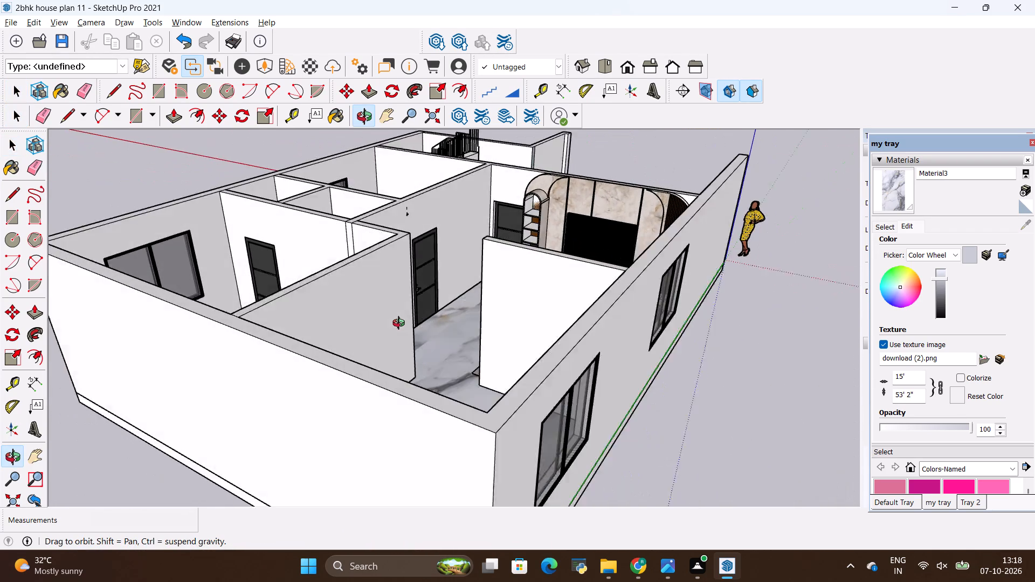
middle_click_drag(401, 324, 415, 328)
scroll(547, 320, "up", 6)
scroll(476, 366, "down", 5)
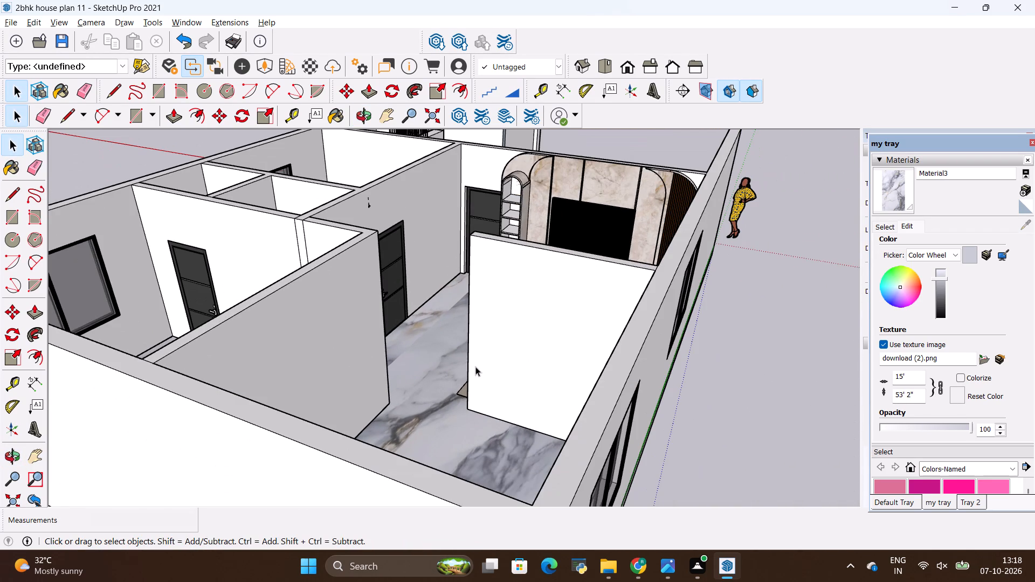
middle_click_drag(425, 381, 431, 387)
scroll(371, 352, "down", 6)
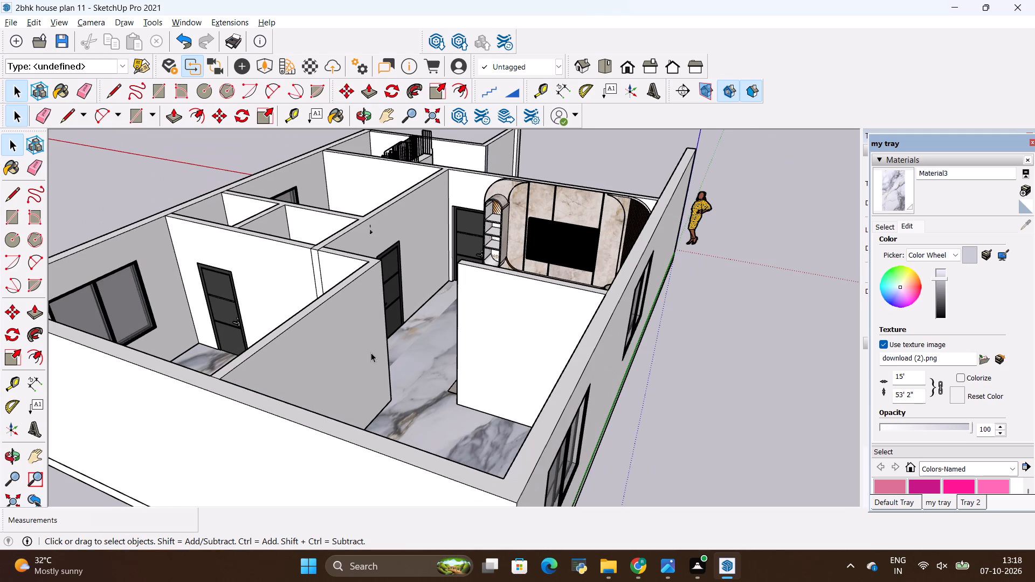
middle_click_drag(322, 316, 487, 460)
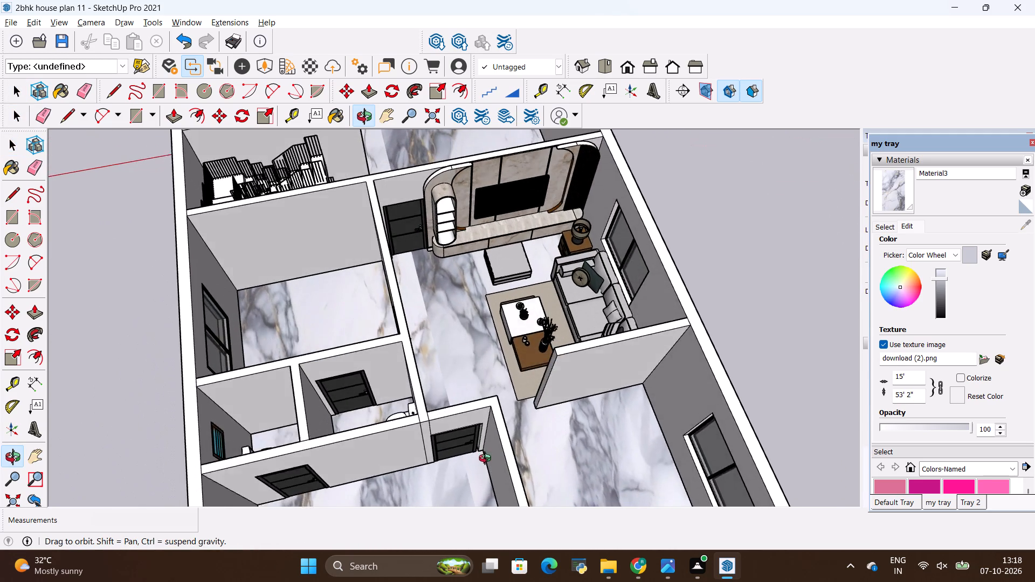
middle_click_drag(487, 460, 526, 390)
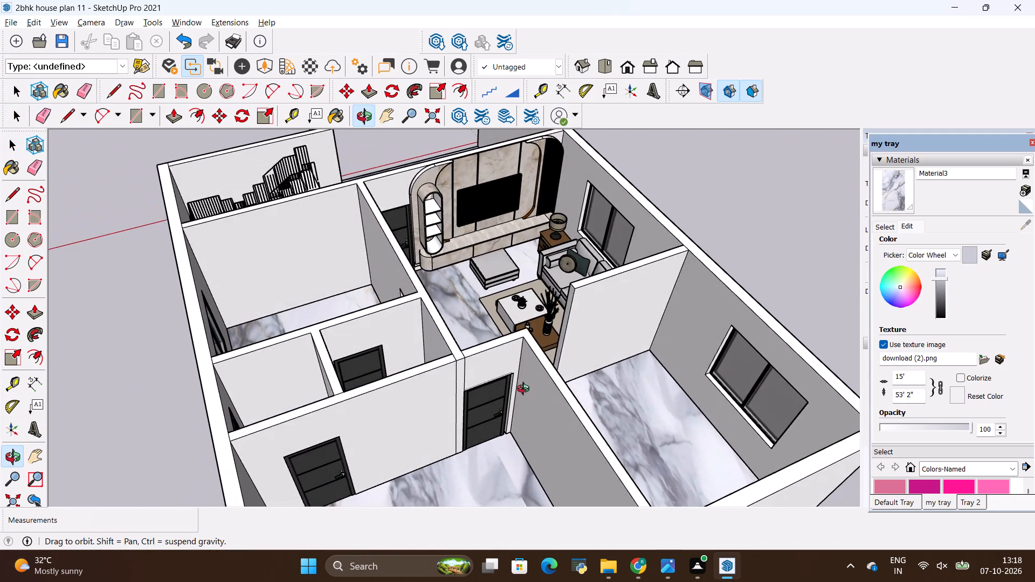
middle_click_drag(526, 390, 364, 364)
scroll(547, 311, "up", 4)
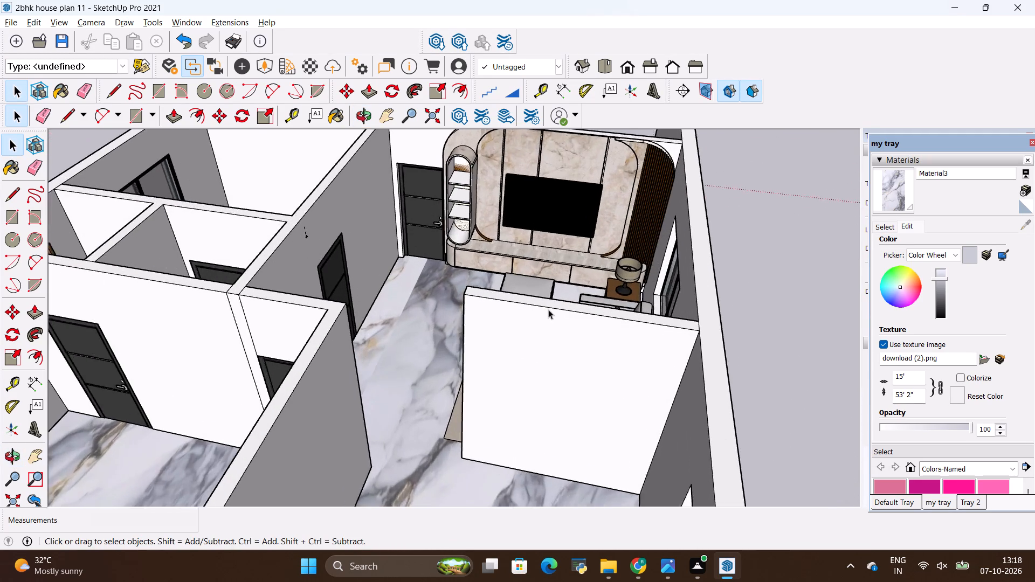
scroll(548, 309, "up", 7)
middle_click_drag(535, 306, 602, 278)
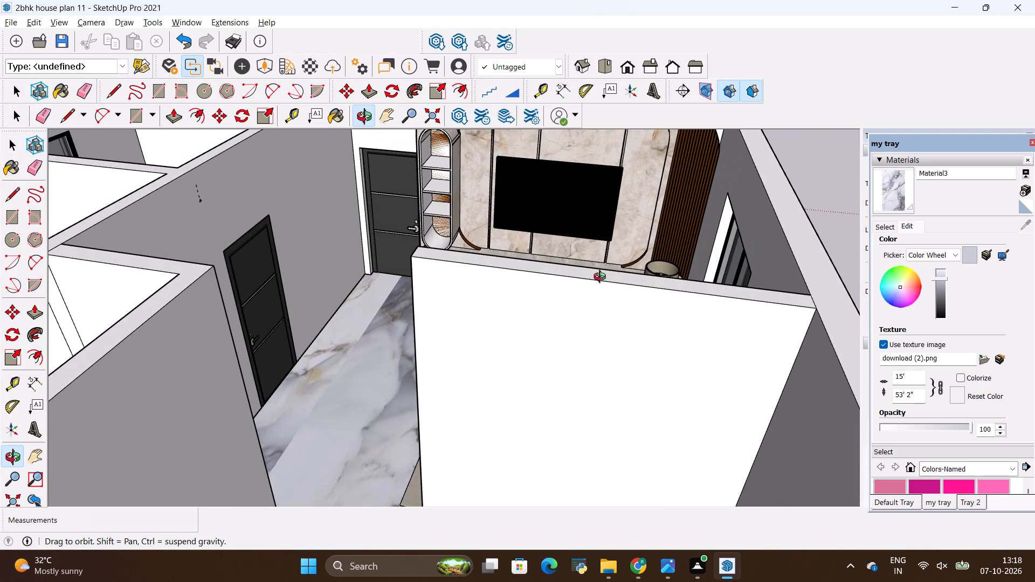
middle_click_drag(602, 278, 602, 278)
scroll(452, 311, "down", 6)
middle_click_drag(462, 434, 475, 353)
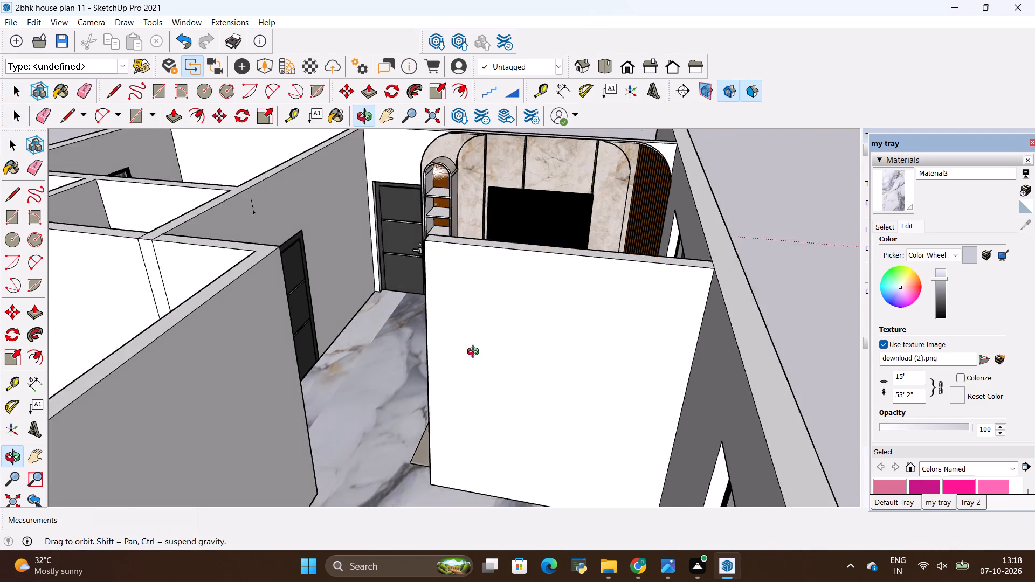
middle_click_drag(475, 353, 450, 464)
scroll(365, 259, "down", 11)
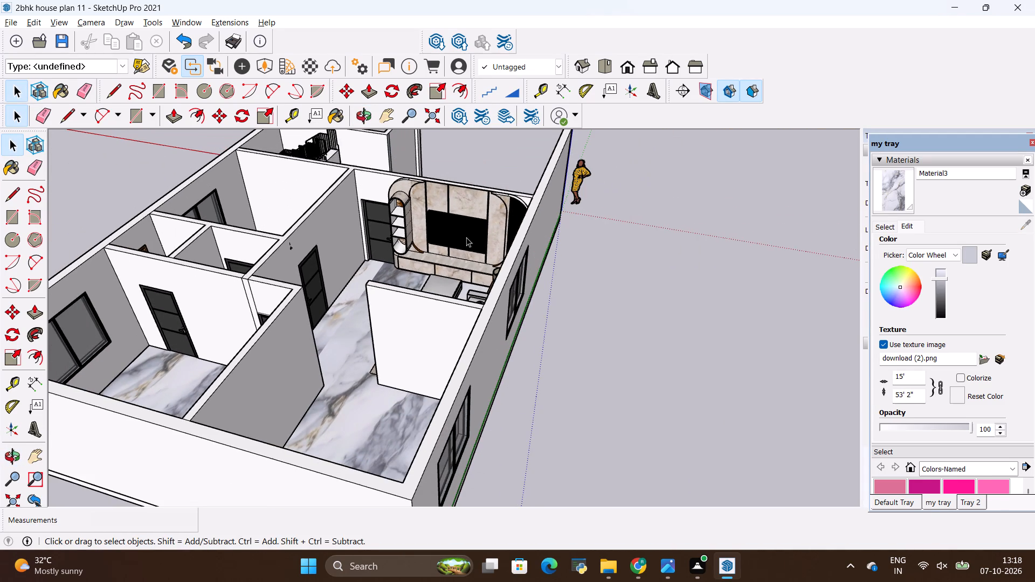
middle_click_drag(514, 233, 120, 325)
middle_click_drag(468, 293, 82, 295)
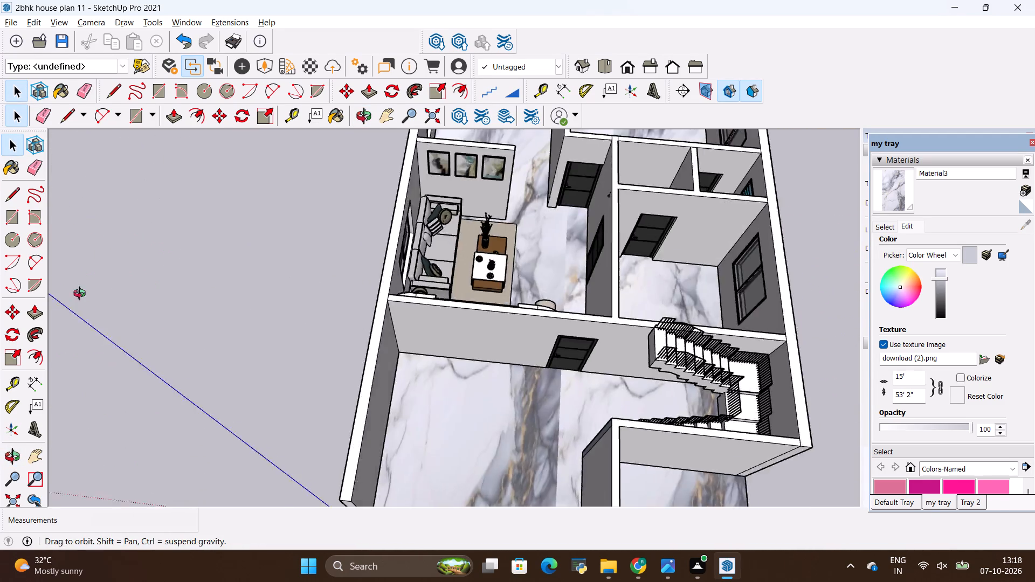
middle_click_drag(82, 295, 30, 279)
middle_click_drag(356, 277, 121, 240)
middle_click_drag(413, 263, 309, 263)
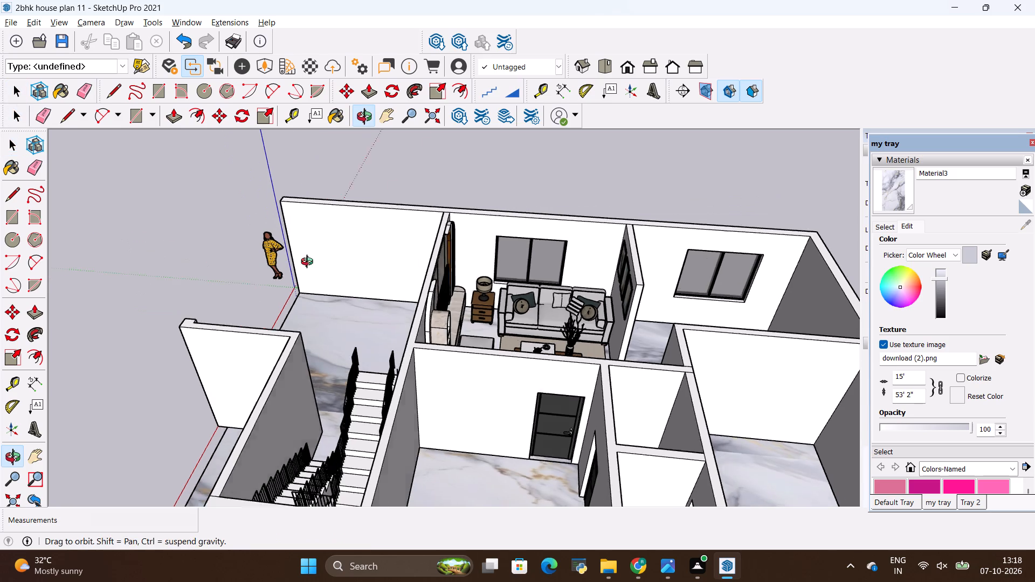
middle_click_drag(309, 263, 164, 265)
middle_click_drag(383, 338, 180, 304)
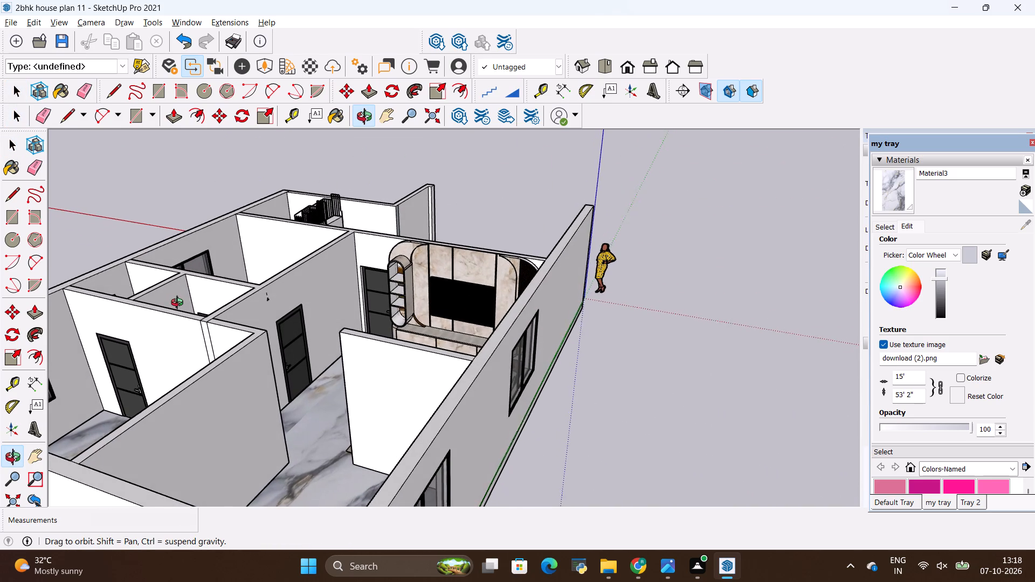
middle_click_drag(180, 304, 180, 303)
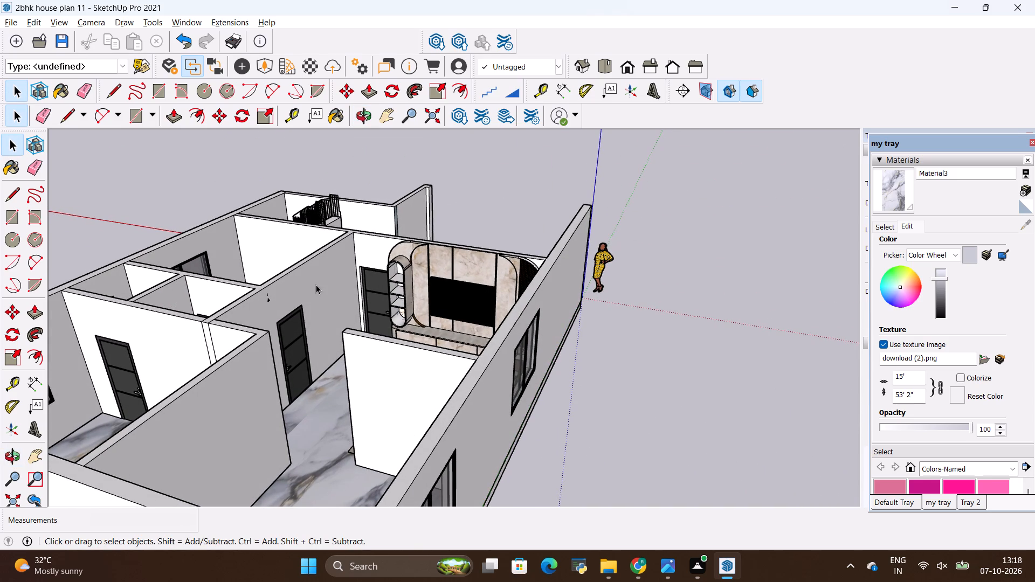
Import the mirror component from the ALL 3D WAREHOUSE ITEMS folder and place it outside the house near the human figure.
left_click(11, 18)
left_click(26, 241)
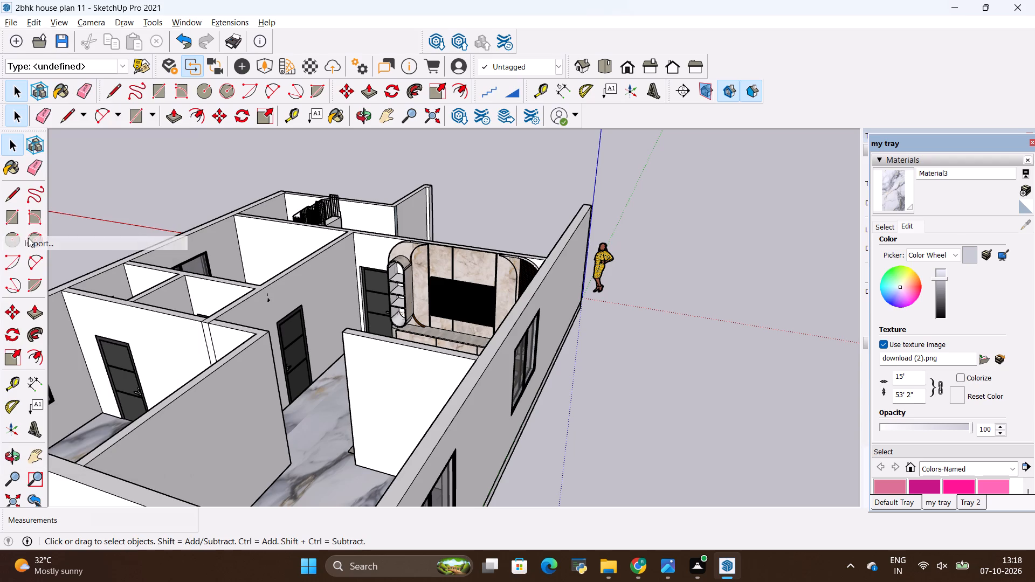
scroll(388, 250, "down", 1)
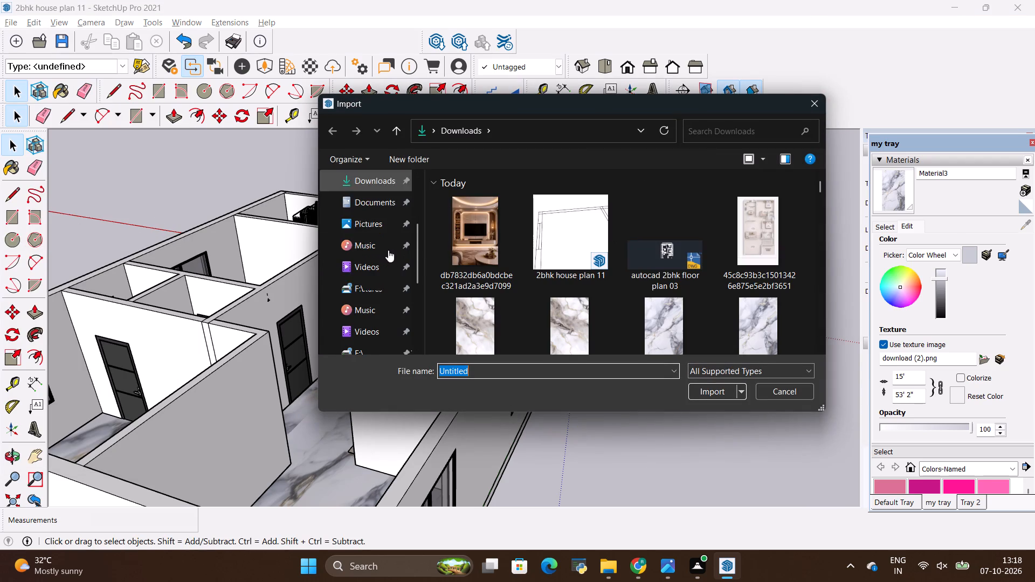
scroll(388, 250, "down", 1)
double_click(384, 265)
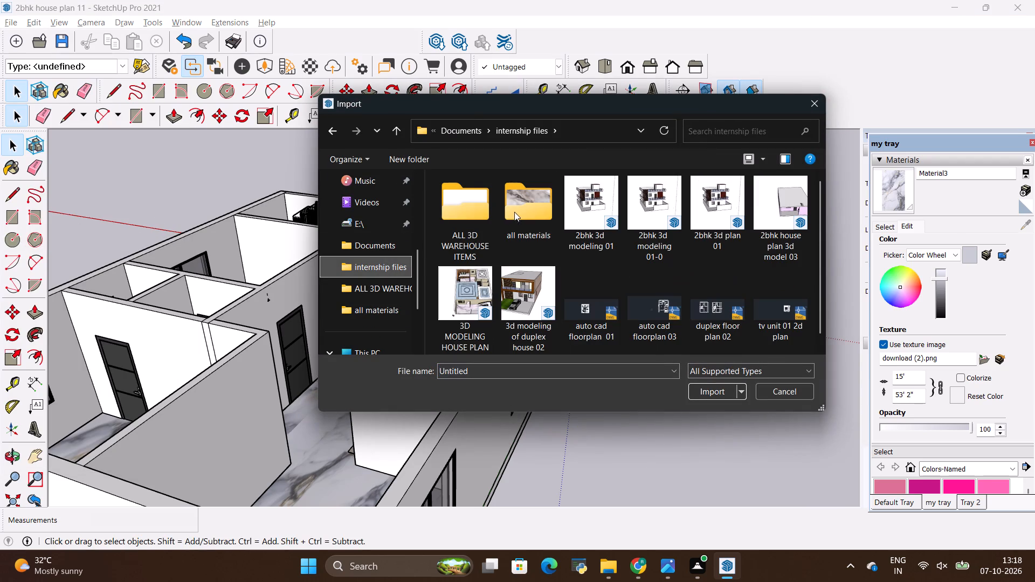
double_click(509, 211)
scroll(609, 270, "down", 6)
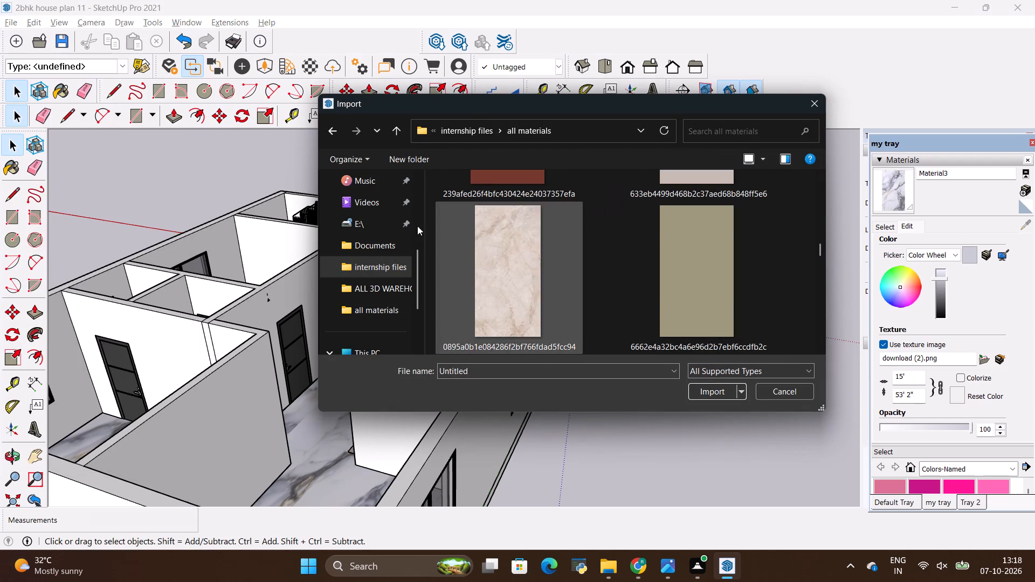
double_click(355, 268)
double_click(472, 230)
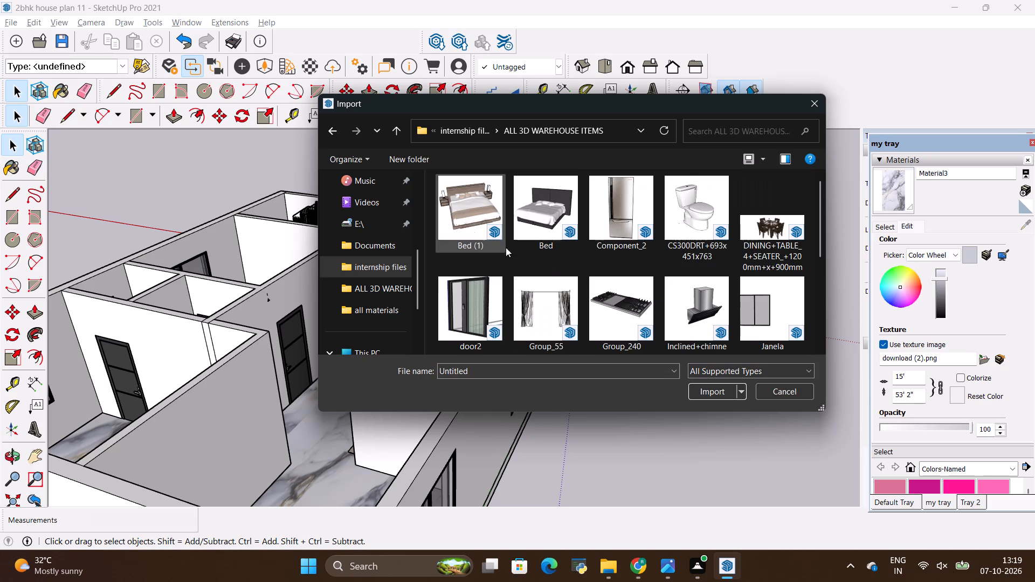
scroll(538, 261, "down", 6)
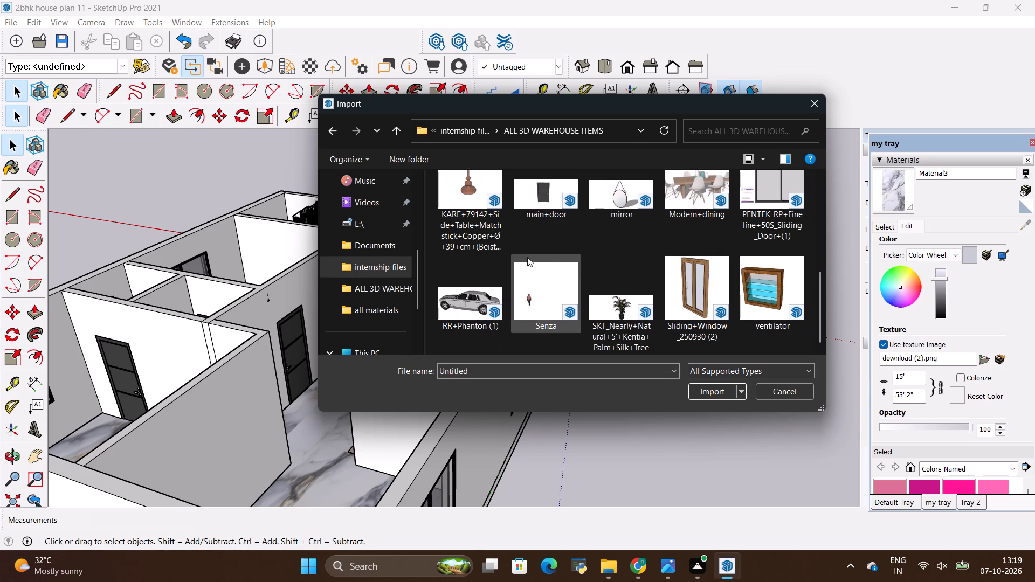
scroll(571, 234, "up", 3)
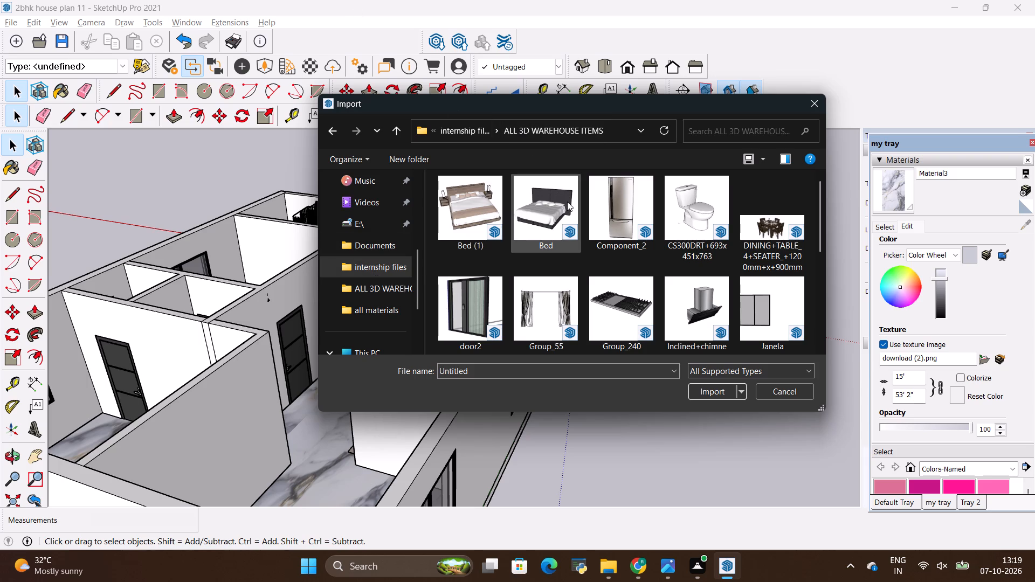
scroll(550, 259, "down", 2)
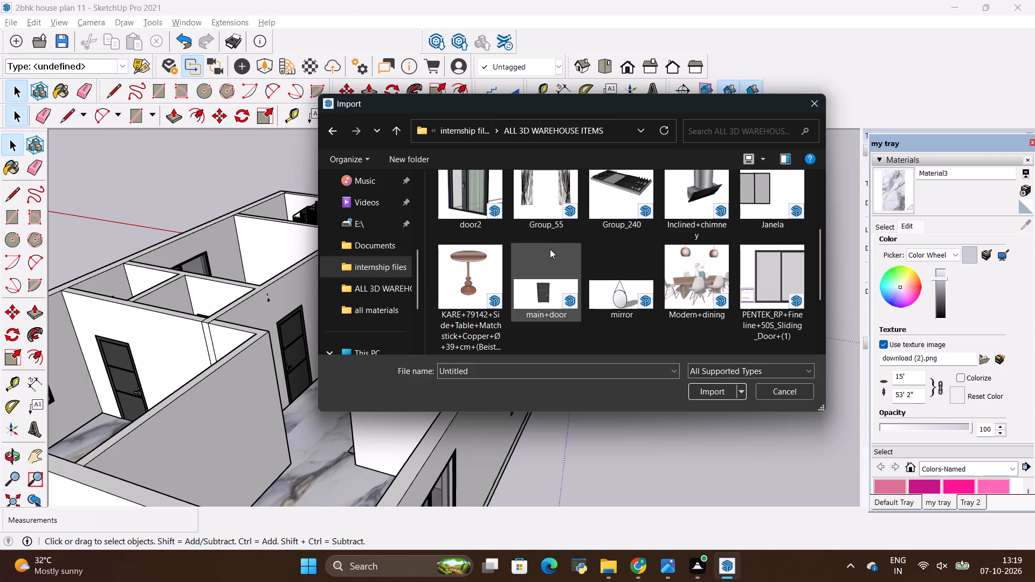
left_click(613, 269)
left_click(702, 383)
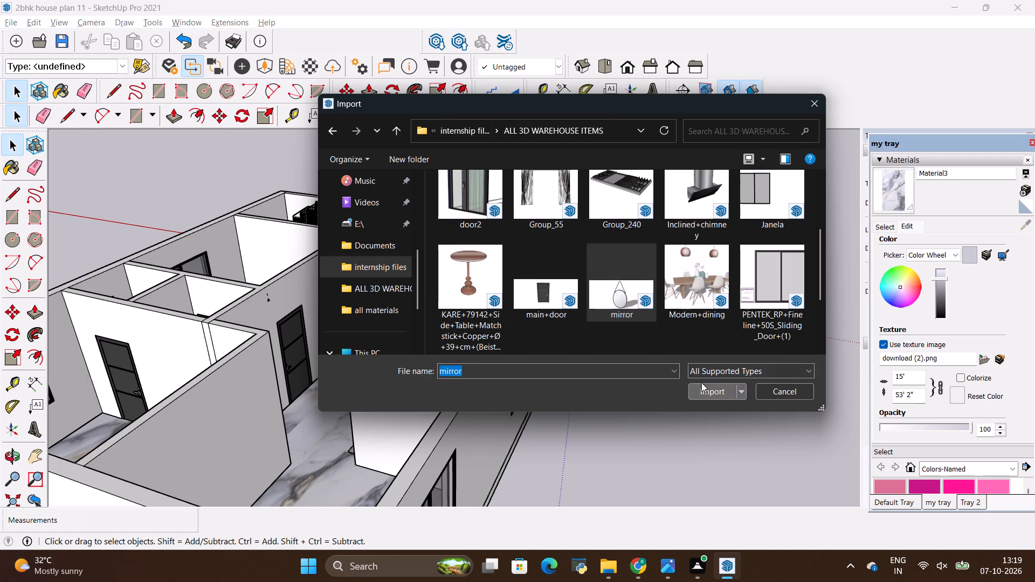
scroll(321, 284, "up", 1)
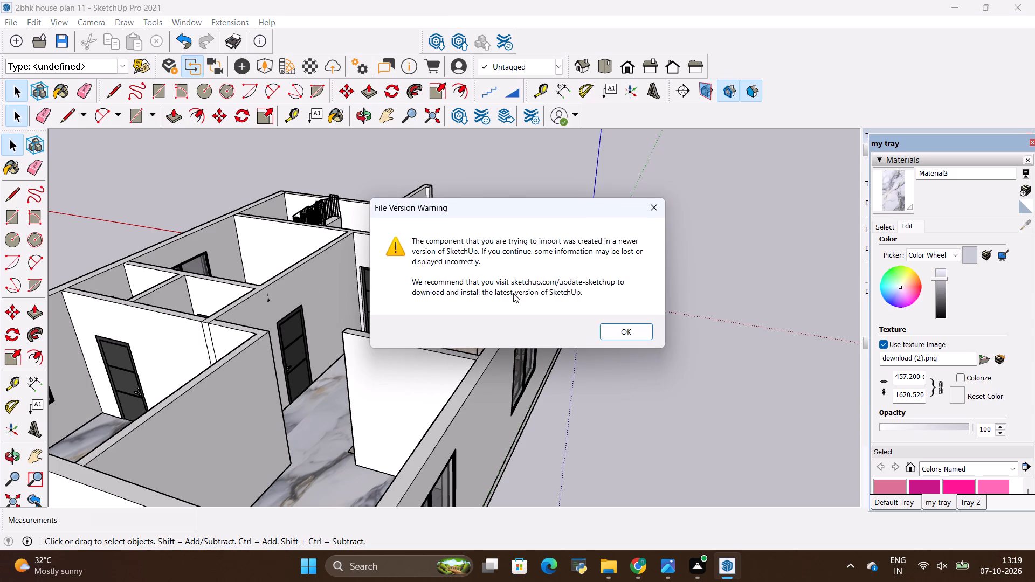
left_click(605, 326)
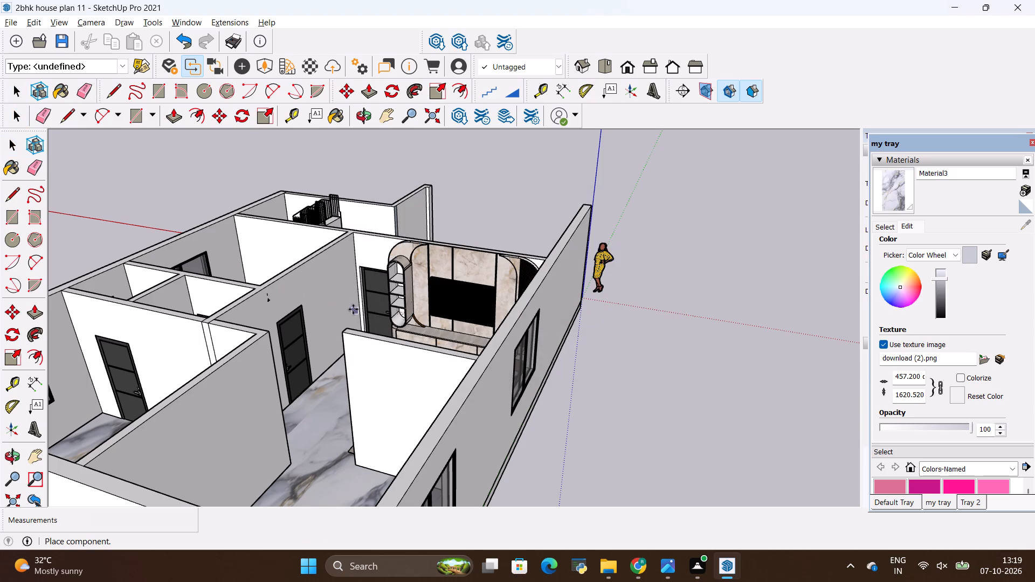
left_click(627, 334)
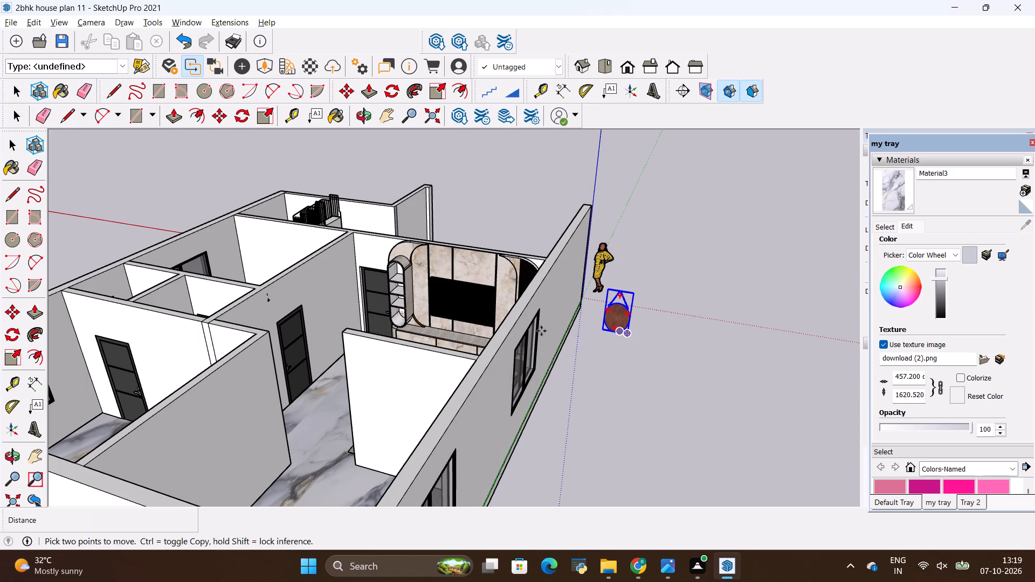
Rotate the mirror 90° about the vertical axis.
left_click(385, 93)
left_click(620, 349)
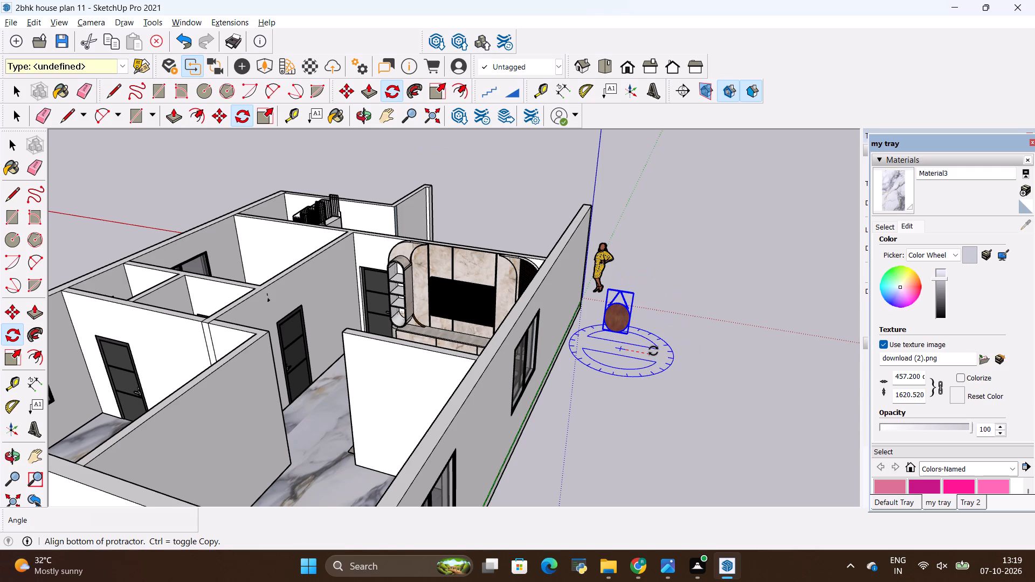
left_click(653, 351)
left_click(590, 428)
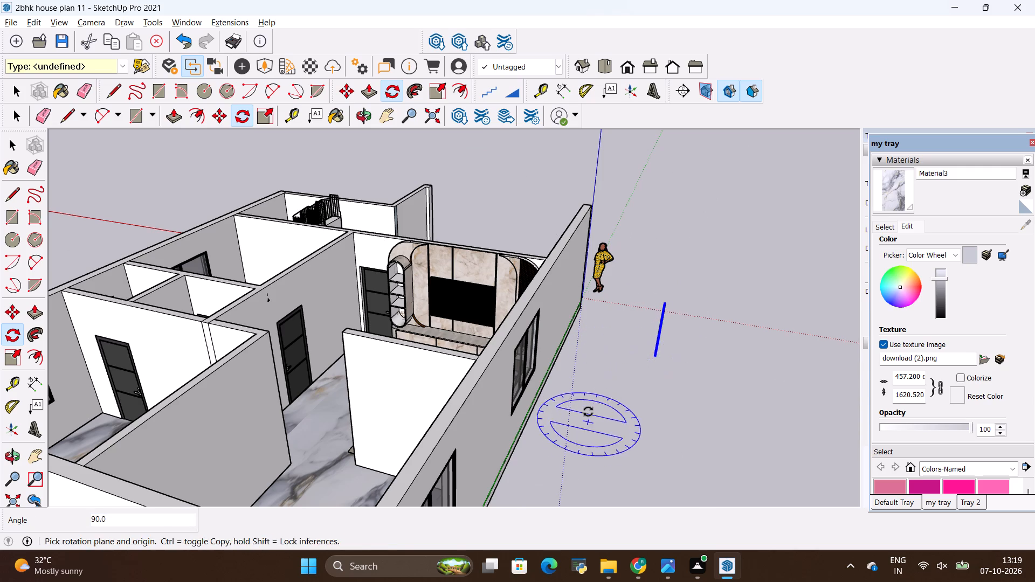
key("space")
left_click(594, 365)
Move the mirror about 26' 8" onto the living room side wall, near the door beside the TV unit.
scroll(661, 341, "up", 14)
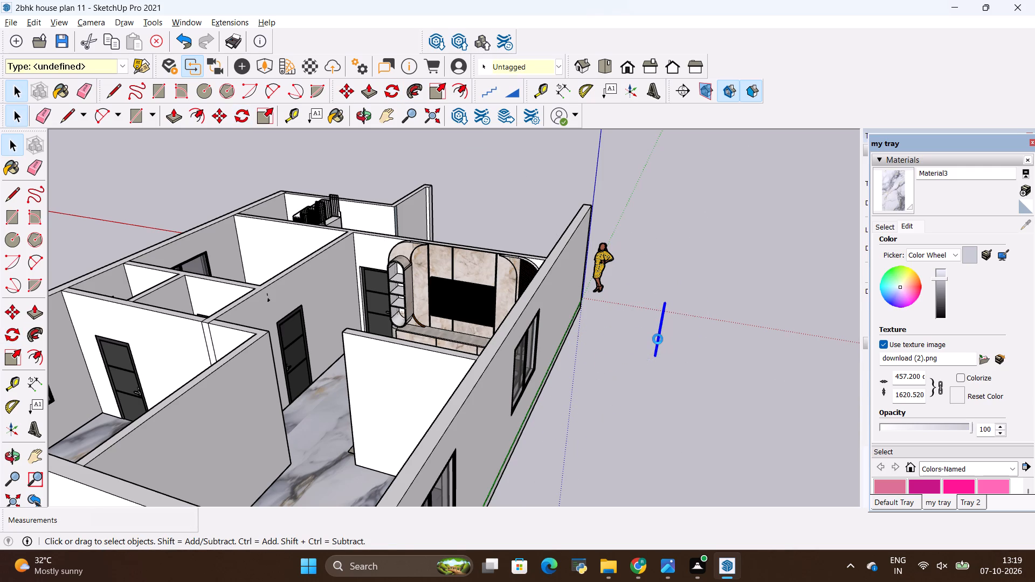
scroll(658, 339, "up", 13)
key("m")
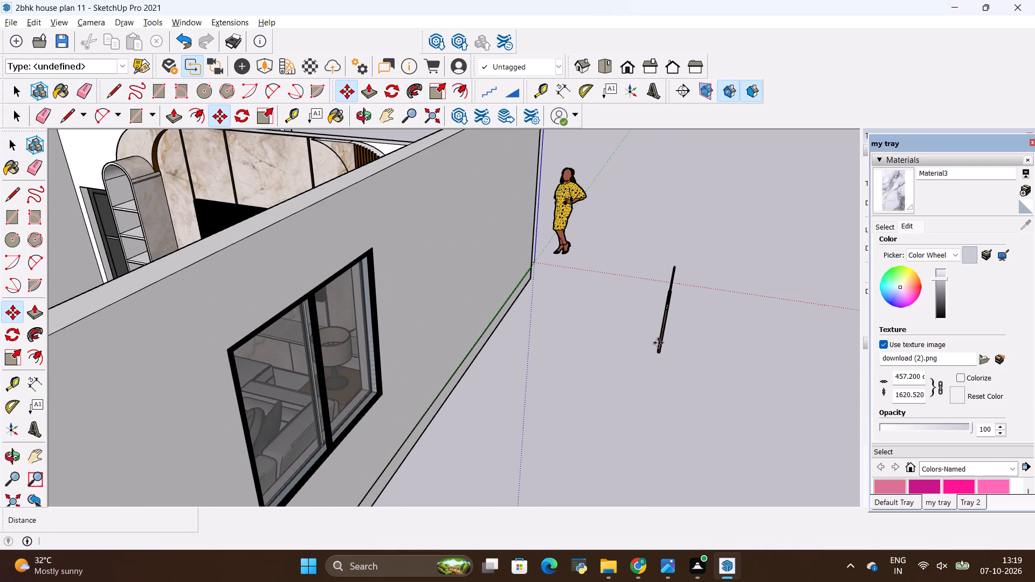
left_click(658, 343)
scroll(607, 332, "down", 13)
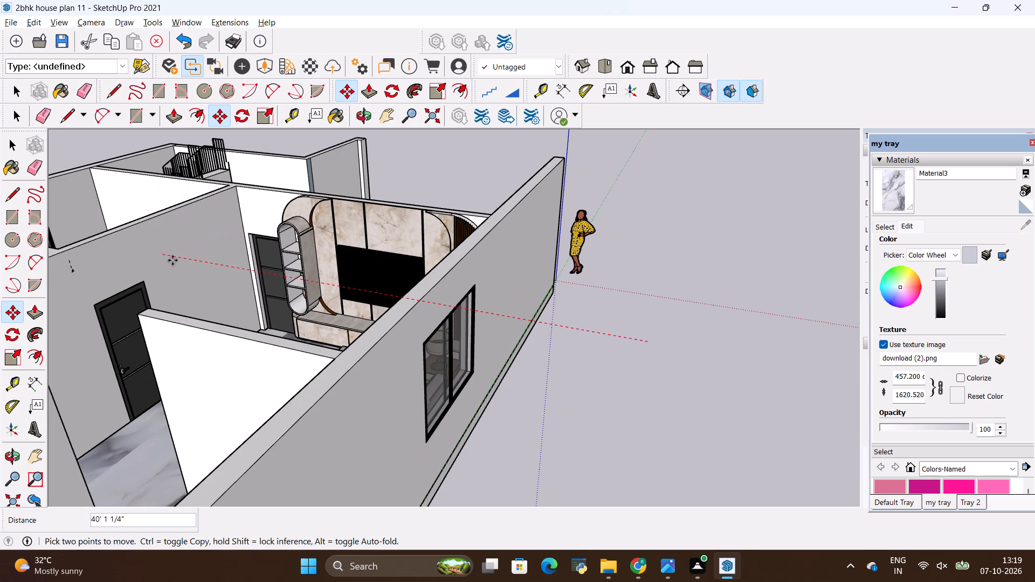
left_click(227, 282)
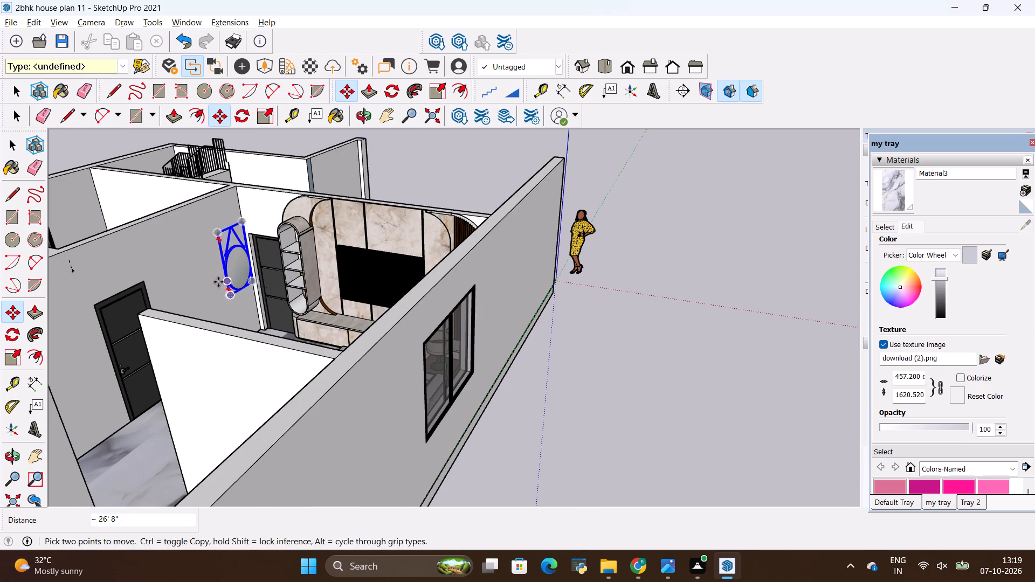
Scale the mirror's thickness along the green axis by about 3.7 so it stands out from the wall.
scroll(239, 251, "up", 6)
scroll(561, 335, "down", 7)
scroll(501, 324, "up", 7)
scroll(219, 244, "up", 7)
key("s")
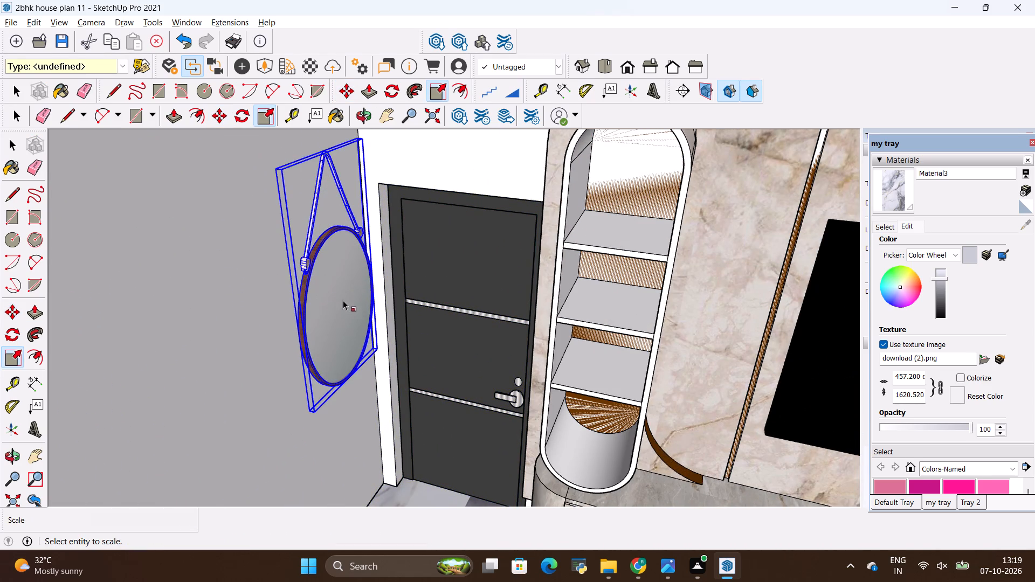
key("s")
left_click(339, 280)
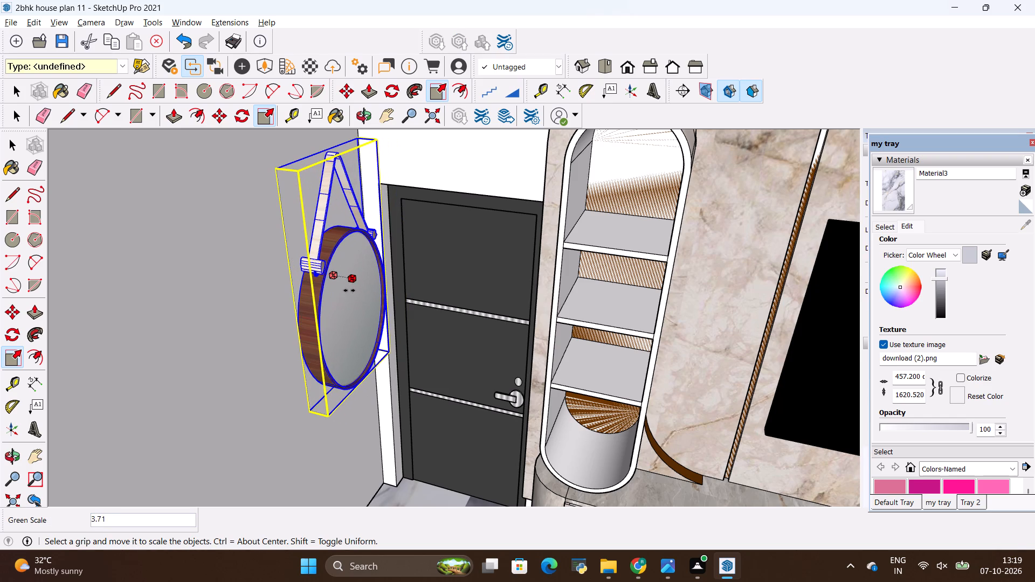
left_click(349, 290)
Move the mirror about 11' 10" along the wall, away from the TV unit, to the far side of the interior door.
key("m")
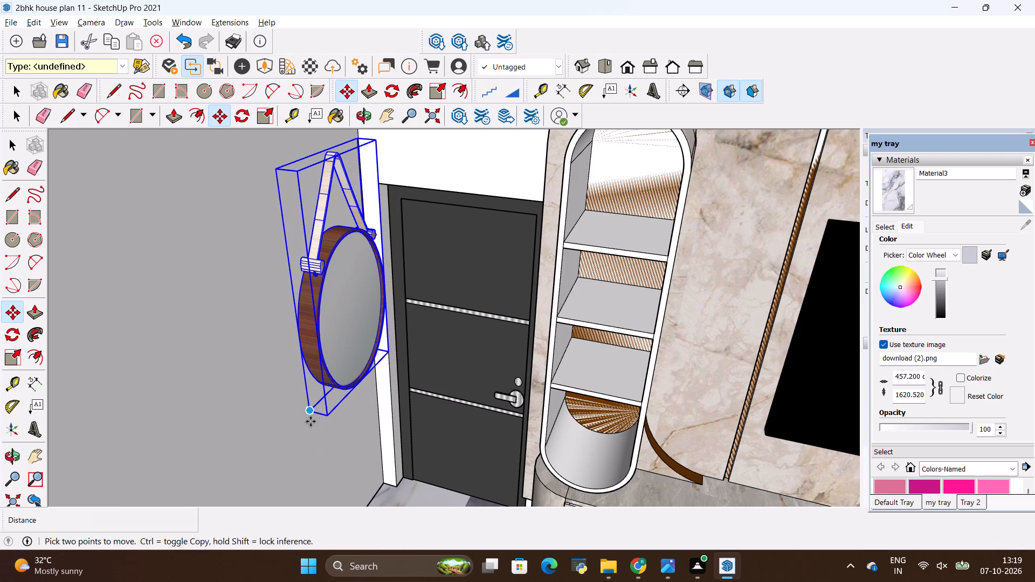
left_click_drag(308, 414, 296, 414)
scroll(220, 420, "down", 12)
scroll(272, 410, "down", 1)
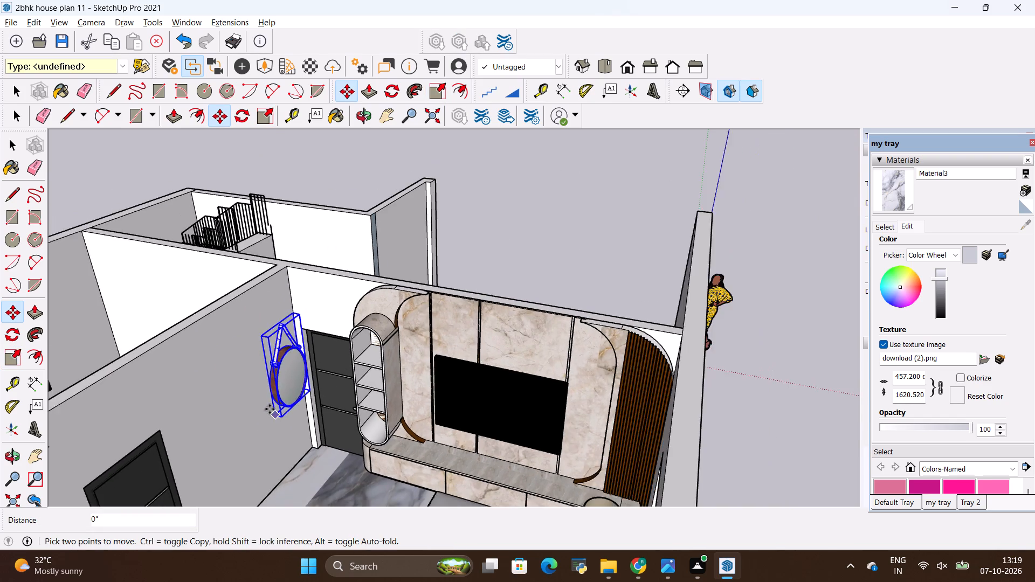
scroll(270, 409, "down", 2)
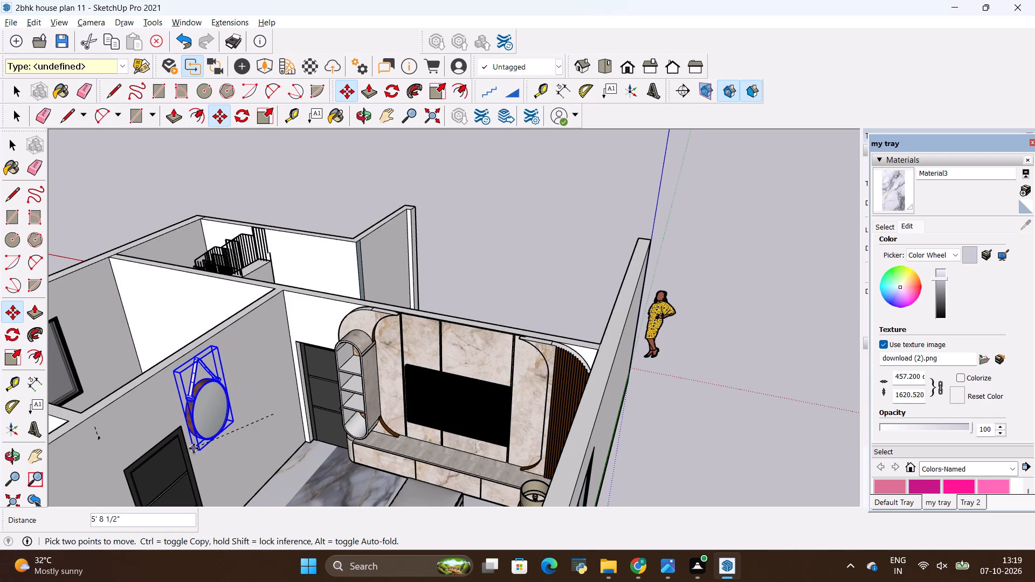
scroll(204, 438, "down", 2)
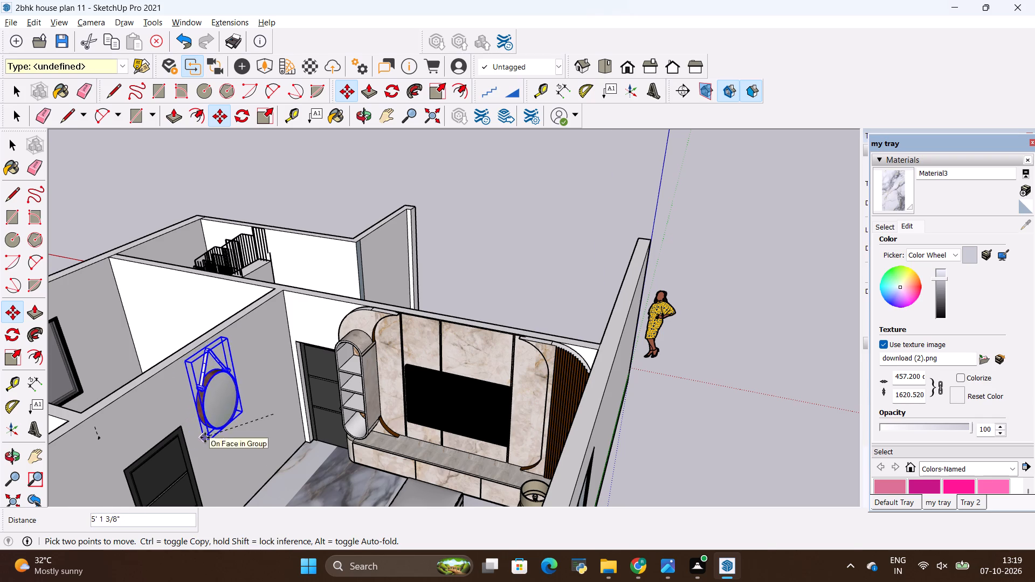
scroll(205, 438, "down", 4)
scroll(139, 505, "up", 3)
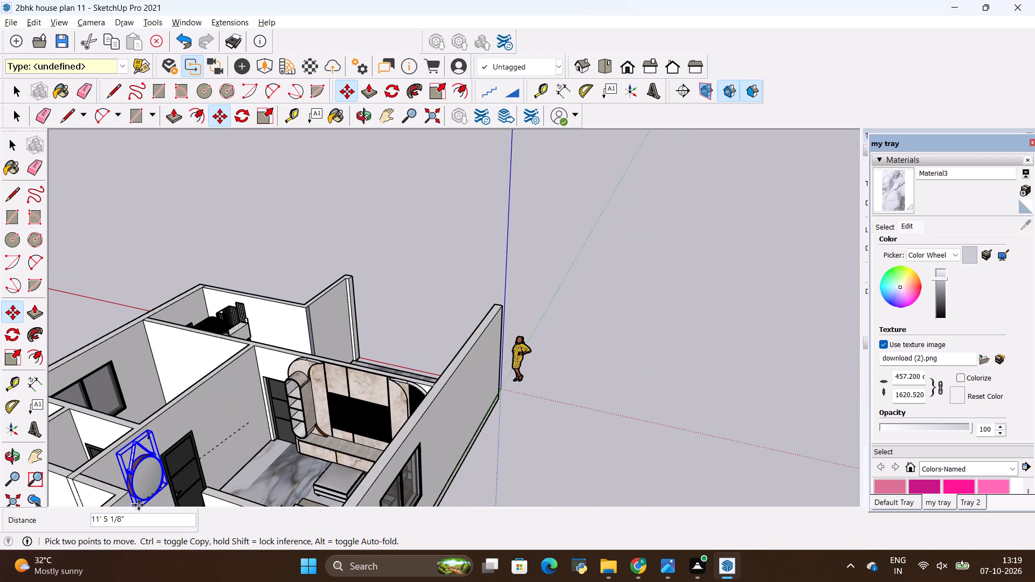
scroll(139, 505, "up", 9)
left_click(119, 491)
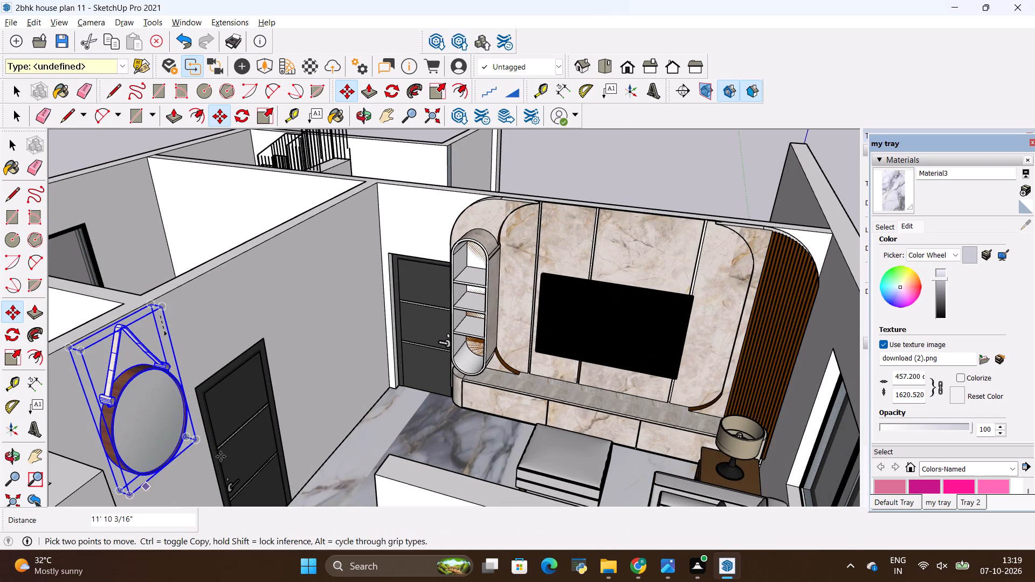
scroll(313, 406, "down", 5)
key("space")
left_click(529, 166)
Examine the mirror's position beside the interior door from several sides of the house.
scroll(151, 473, "up", 1)
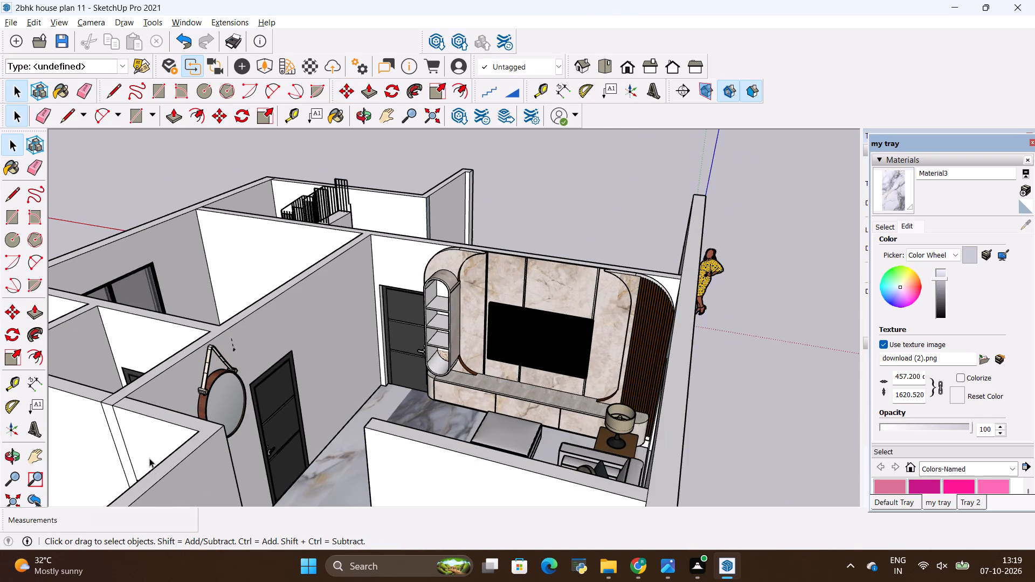
scroll(178, 389, "up", 5)
scroll(307, 324, "down", 6)
middle_click(381, 412)
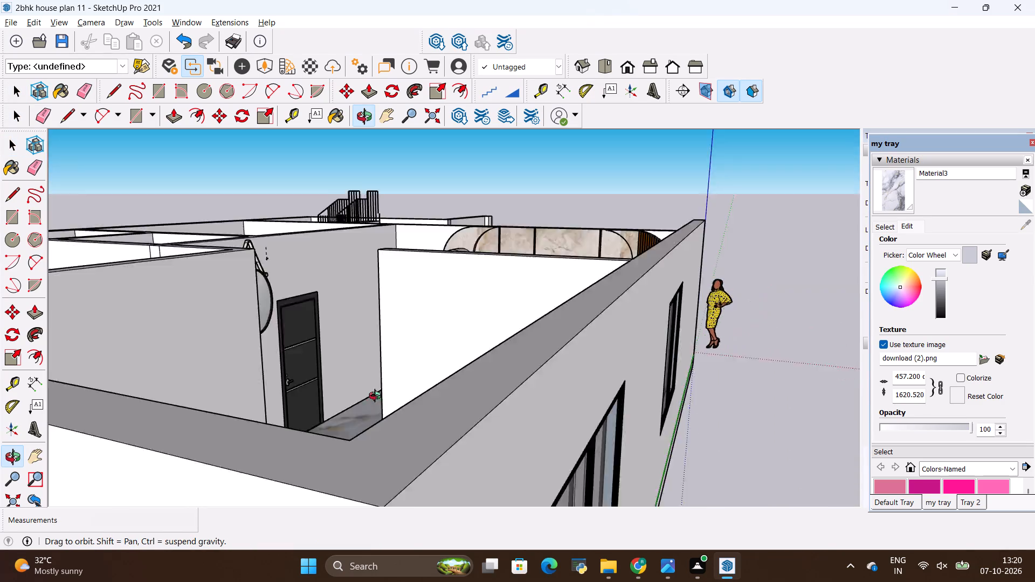
scroll(389, 341, "down", 4)
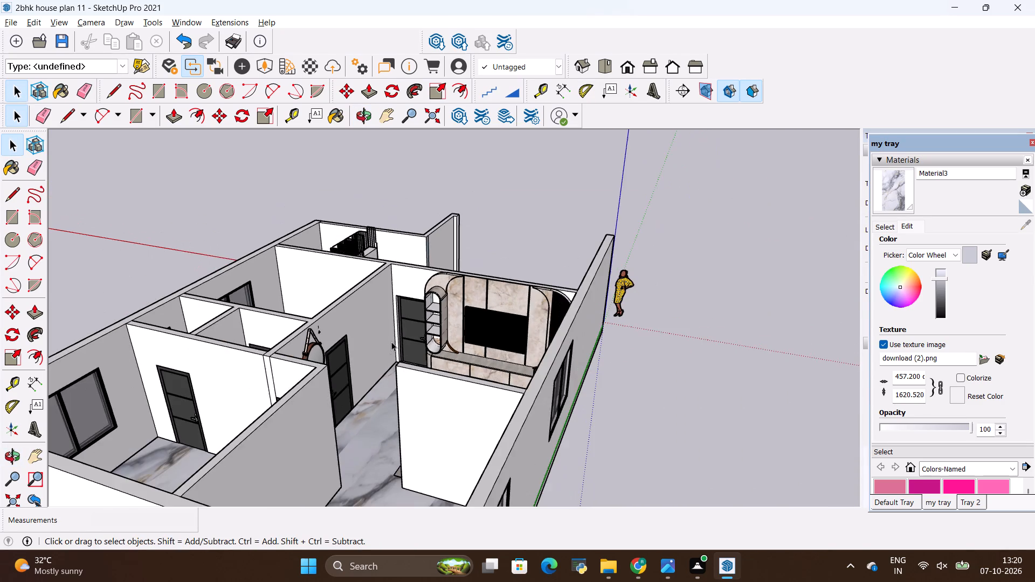
scroll(461, 342, "down", 6)
key("space")
left_click(665, 354)
middle_click_drag(509, 386, 320, 435)
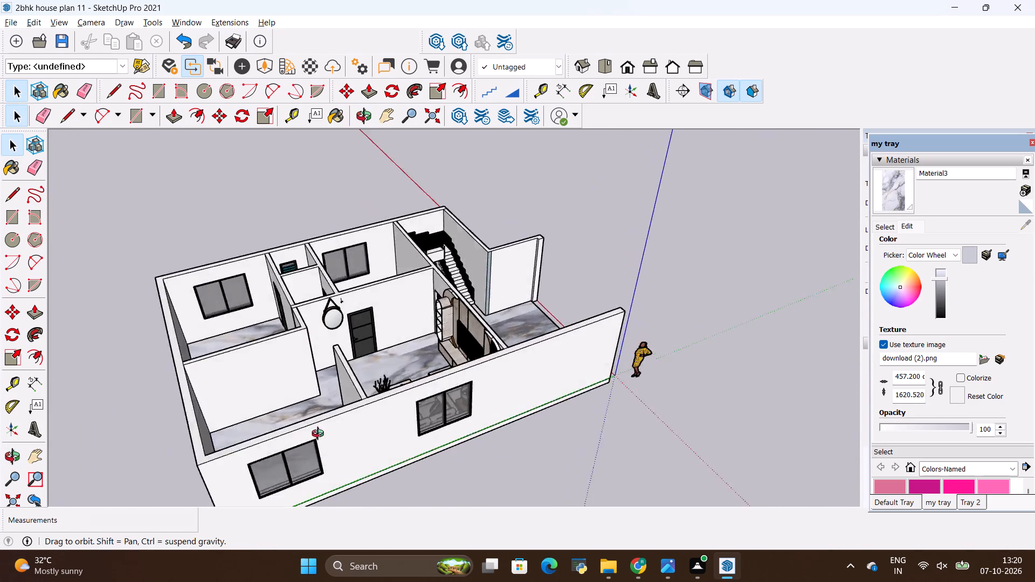
middle_click_drag(320, 435, 200, 395)
scroll(310, 291, "up", 9)
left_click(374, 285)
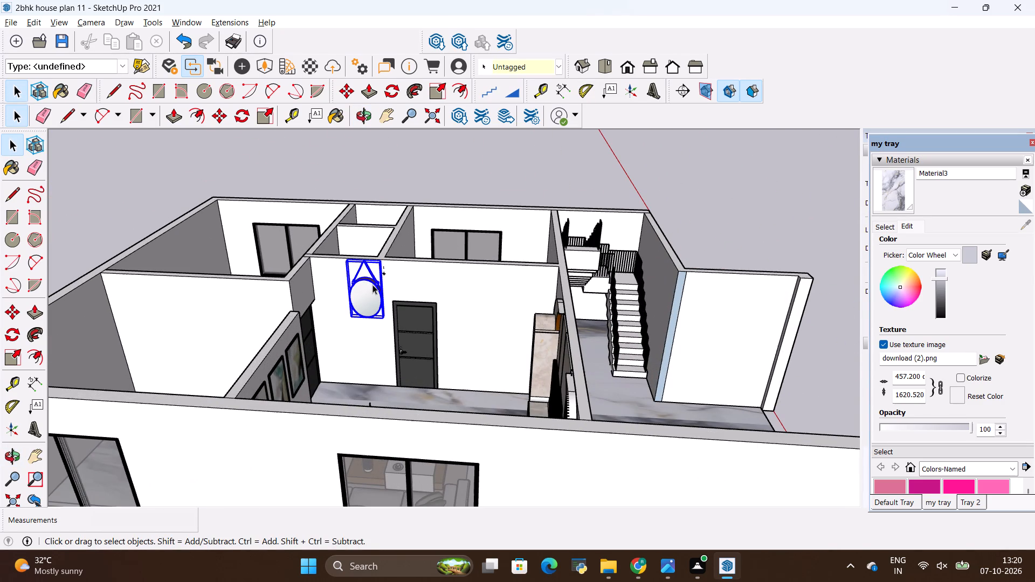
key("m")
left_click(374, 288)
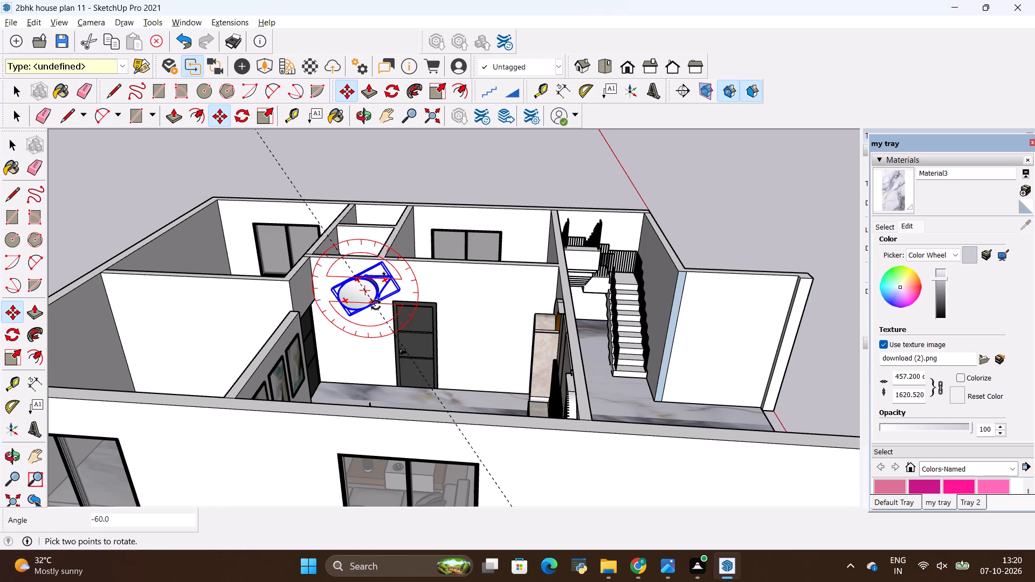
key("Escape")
Move the round mirror outward along the red axis by about 5 5/8" so its frame stands clear of the wall beside the interior door.
key("m")
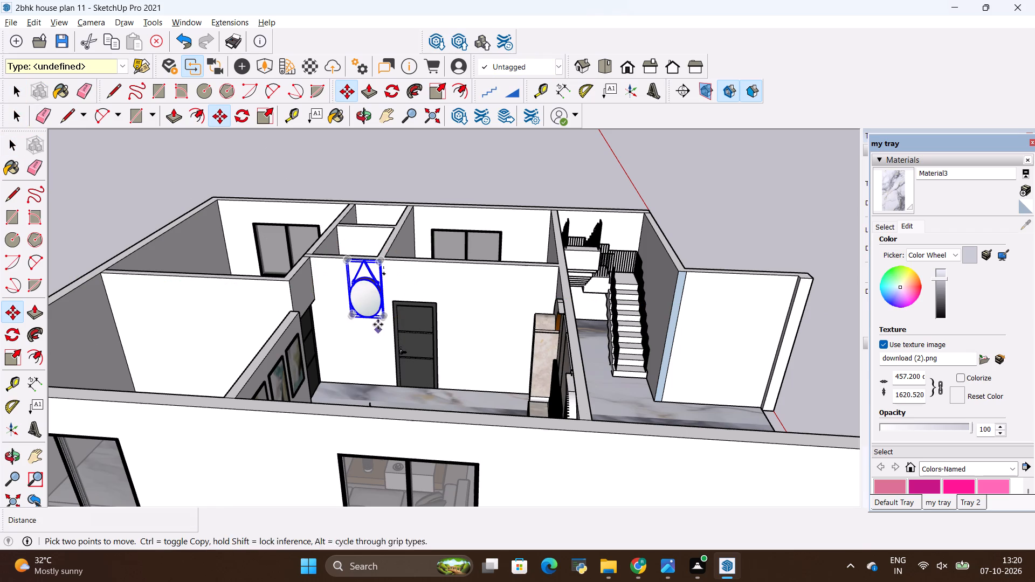
left_click(382, 320)
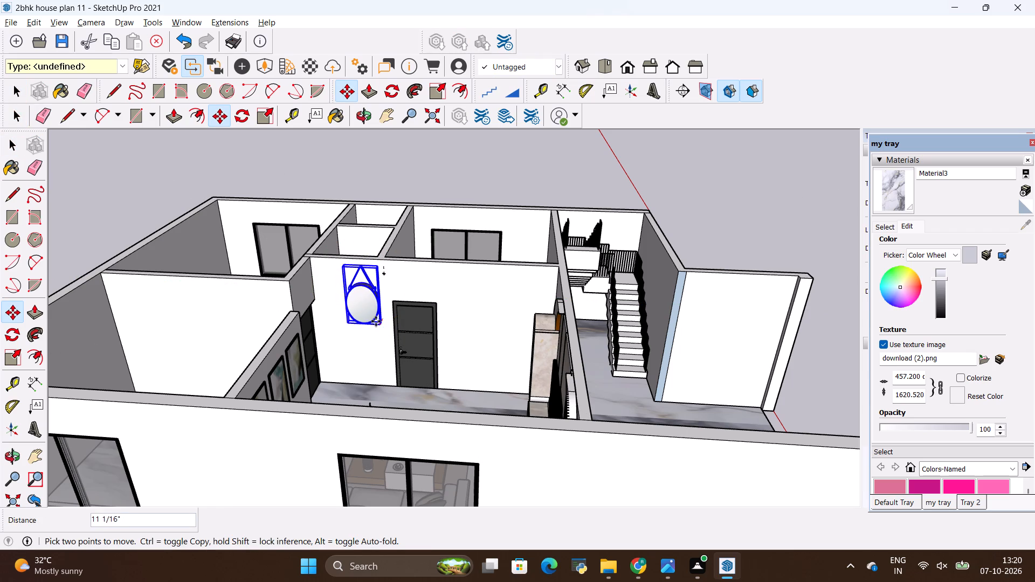
scroll(374, 326, "up", 16)
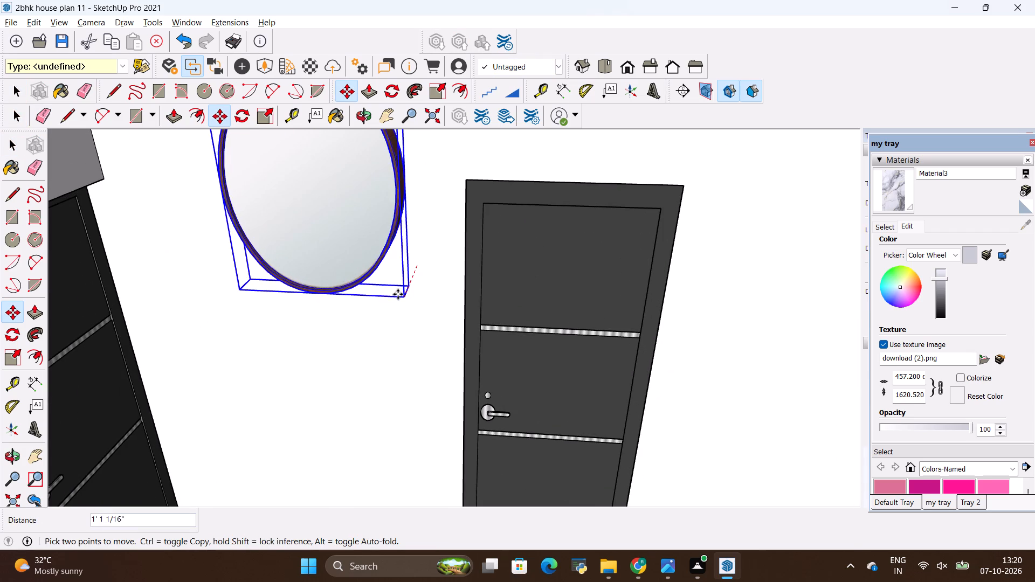
left_click(397, 287)
middle_click_drag(431, 280, 239, 374)
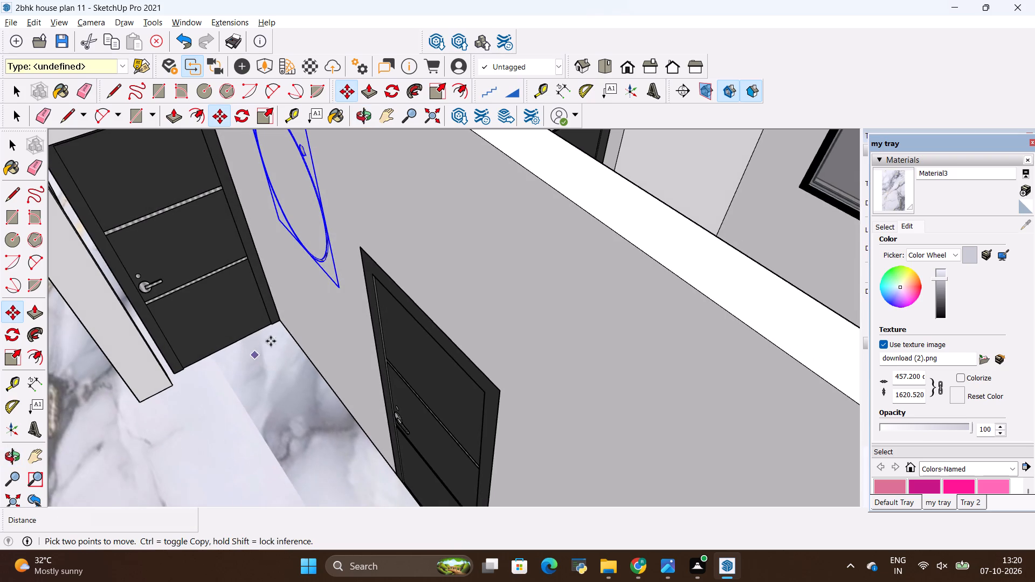
left_click(339, 287)
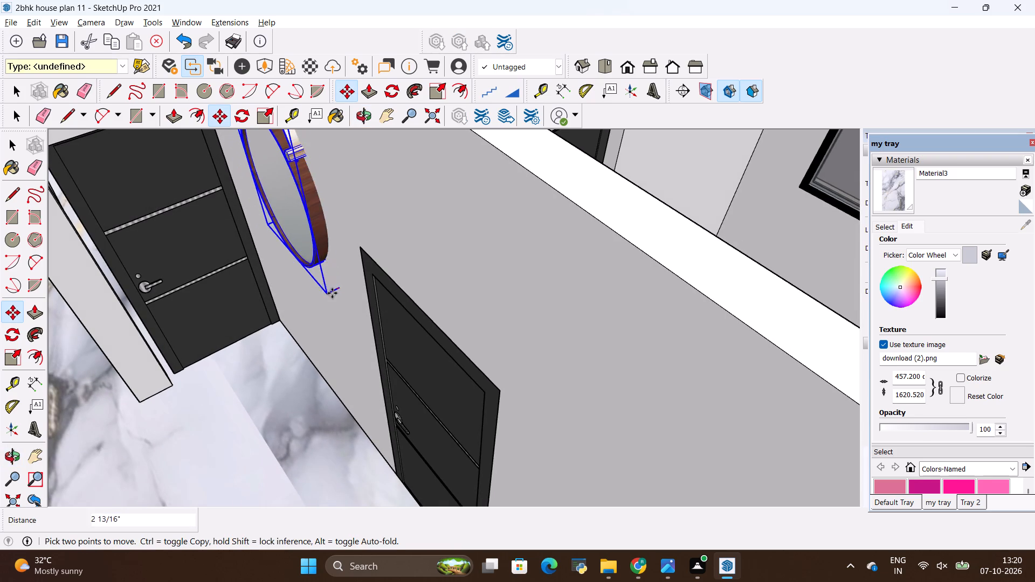
left_click(314, 299)
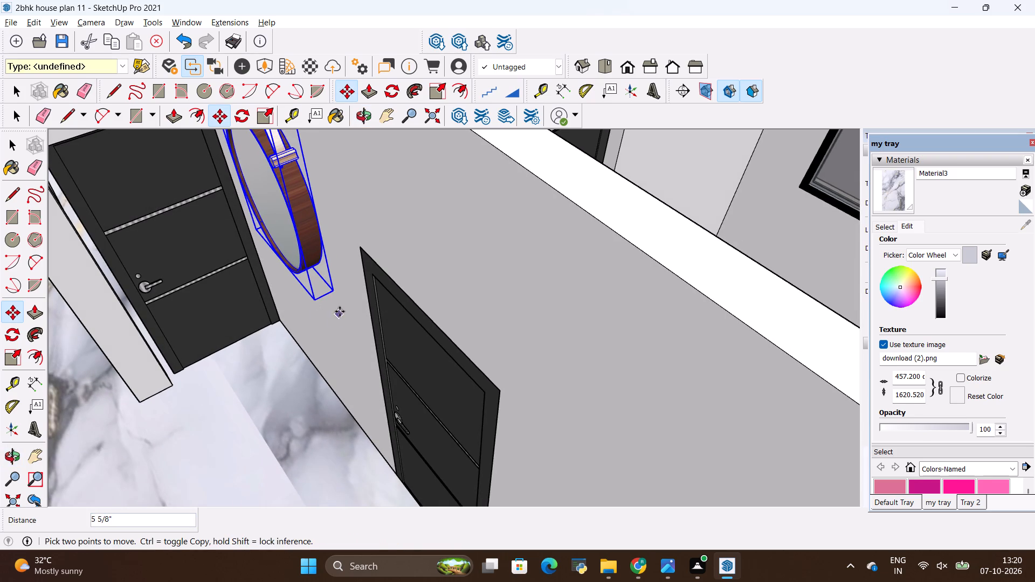
left_click(335, 293)
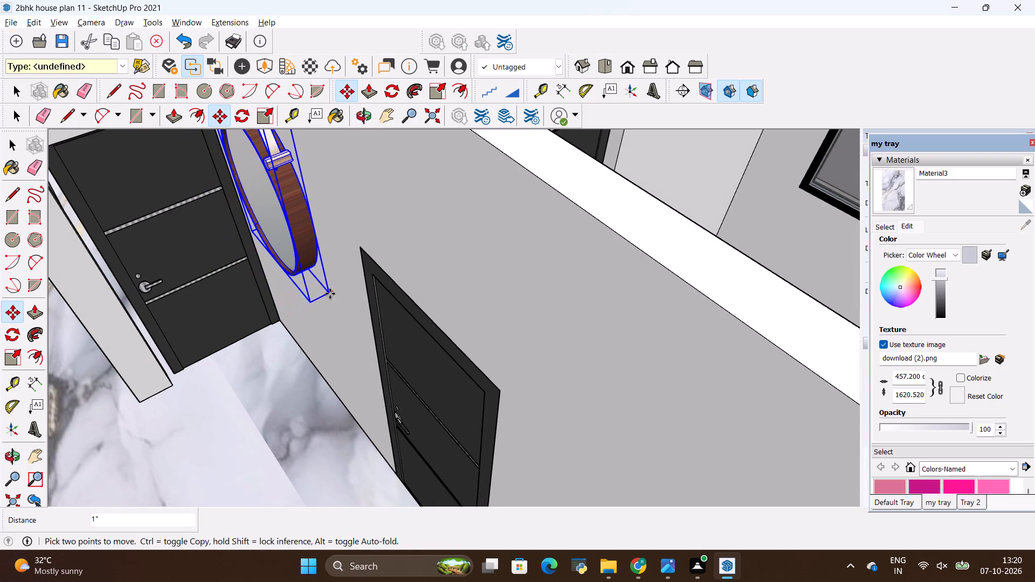
left_click(335, 289)
scroll(382, 453, "down", 11)
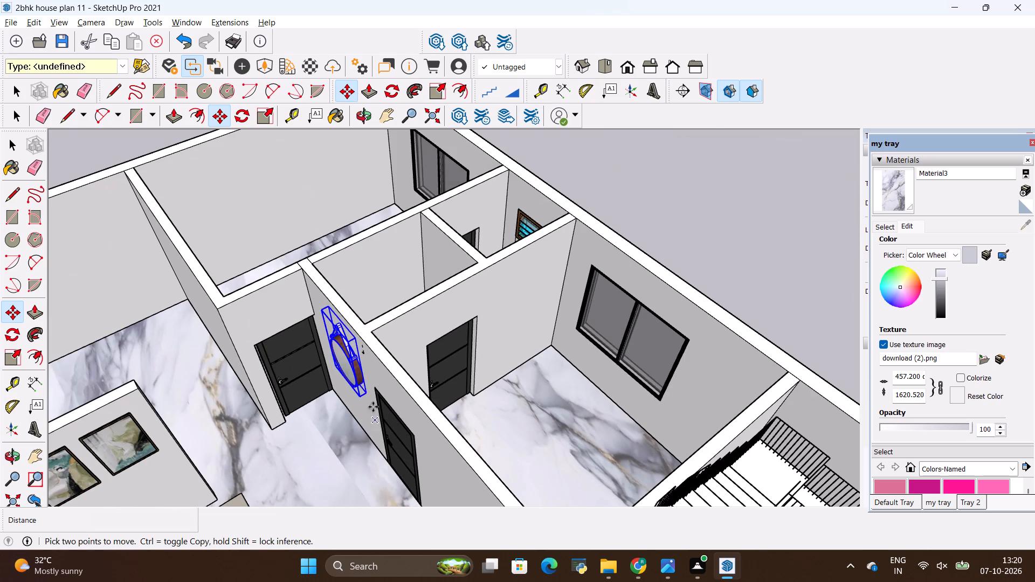
key("space")
left_click(688, 179)
Examine the mirror, the living room's TV unit and sofa area, and the overall house layout from several sides.
middle_click_drag(194, 335, 394, 367)
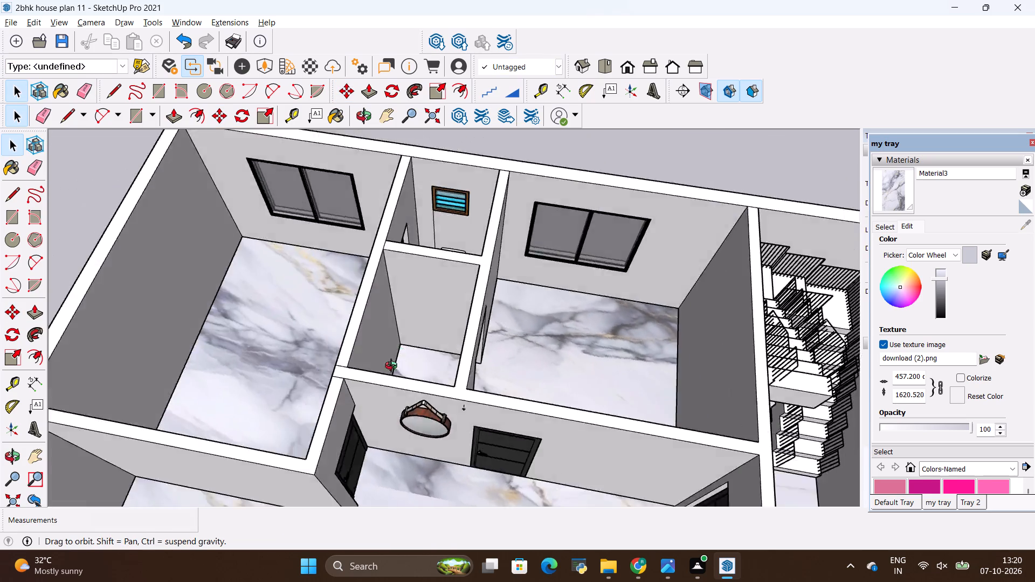
middle_click_drag(394, 367, 459, 228)
scroll(363, 264, "down", 11)
middle_click_drag(331, 295, 334, 306)
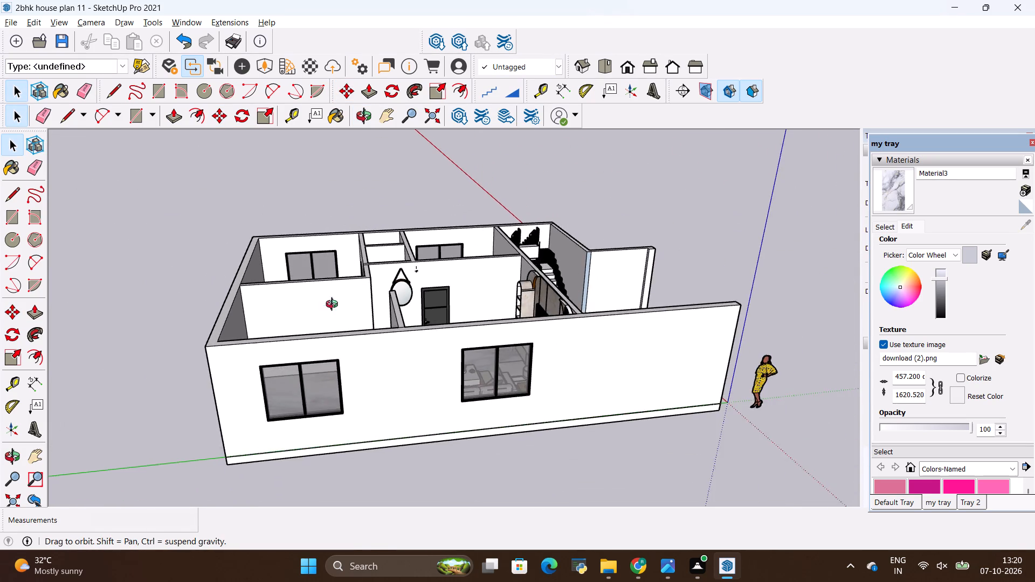
middle_click_drag(334, 306, 590, 425)
scroll(550, 257, "up", 4)
scroll(248, 361, "down", 5)
scroll(267, 384, "up", 1)
middle_click_drag(267, 384, 271, 386)
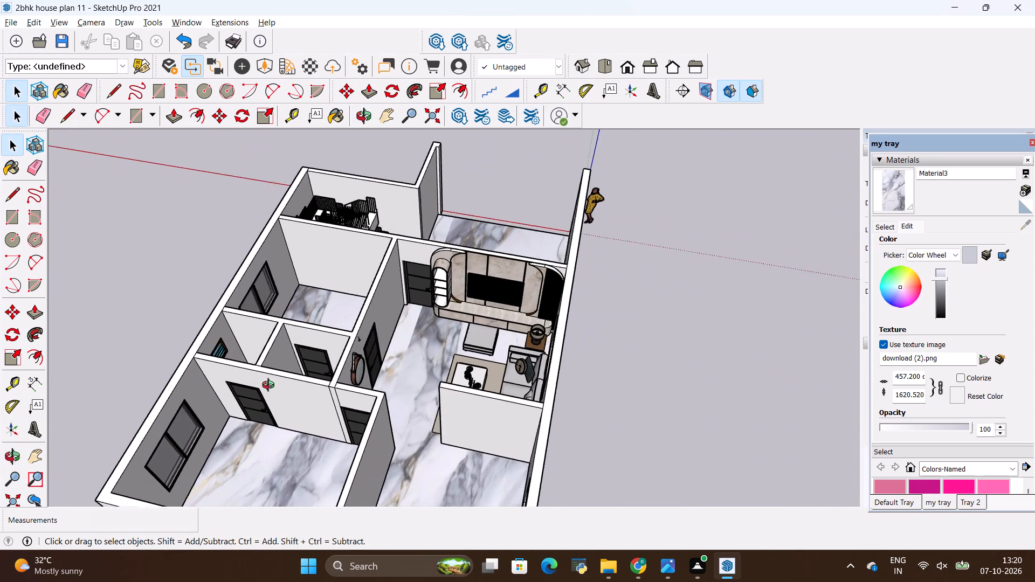
middle_click_drag(271, 386, 520, 403)
scroll(520, 399, "down", 1)
scroll(517, 216, "up", 10)
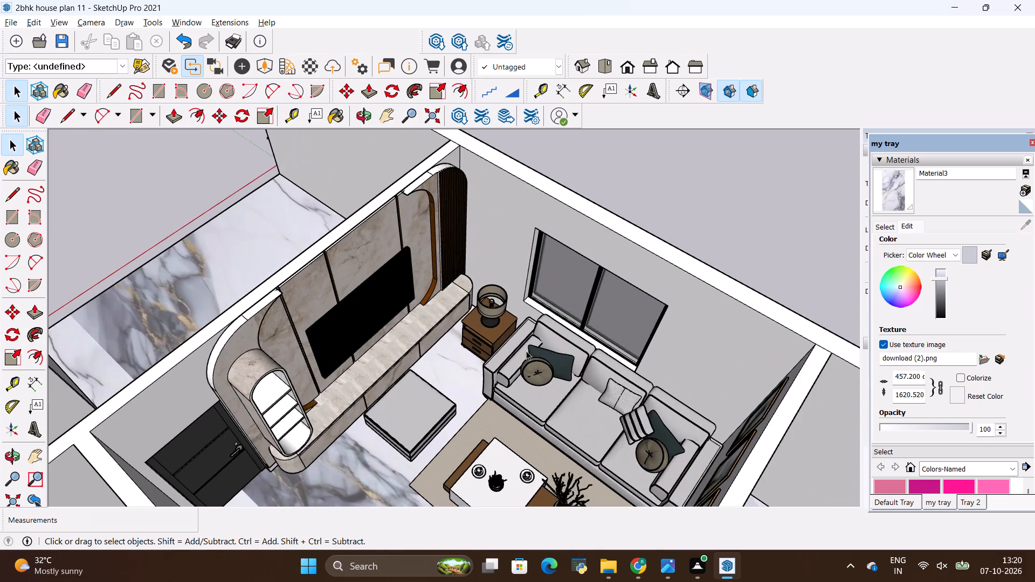
middle_click_drag(525, 356, 429, 337)
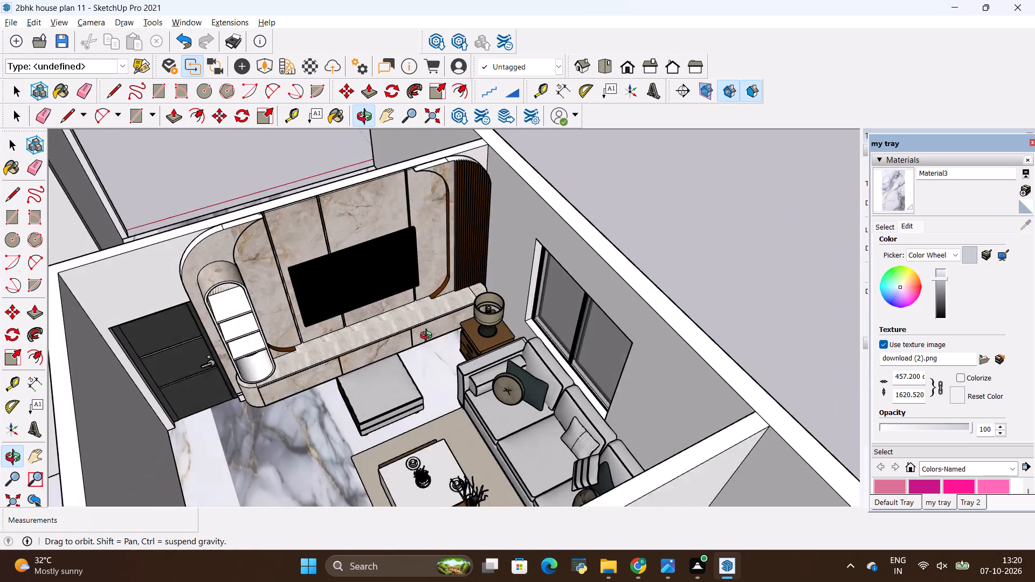
middle_click_drag(429, 337, 174, 248)
key("space")
left_click(696, 335)
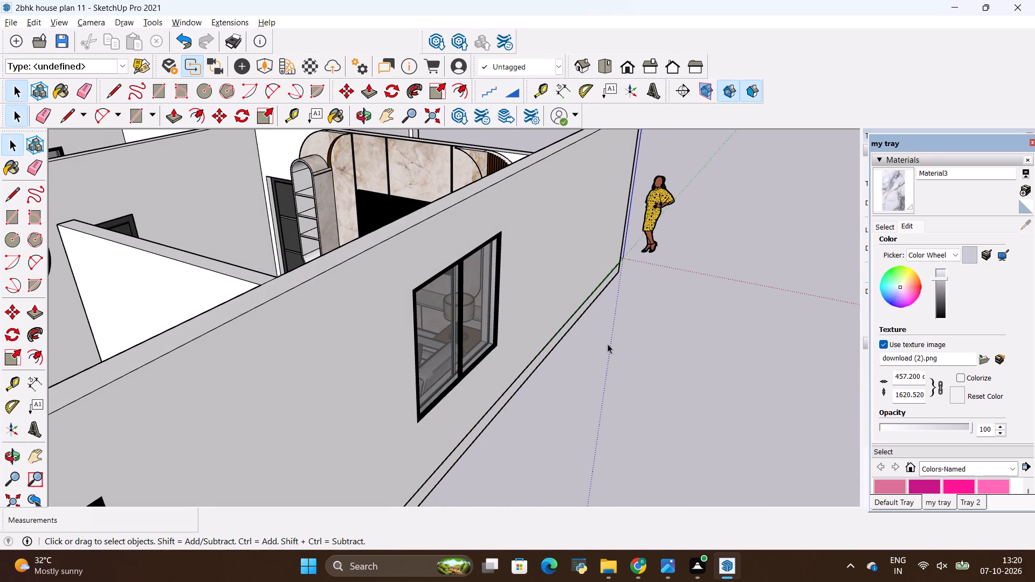
middle_click_drag(608, 344, 344, 434)
scroll(376, 405, "down", 11)
scroll(422, 381, "up", 1)
scroll(422, 381, "down", 11)
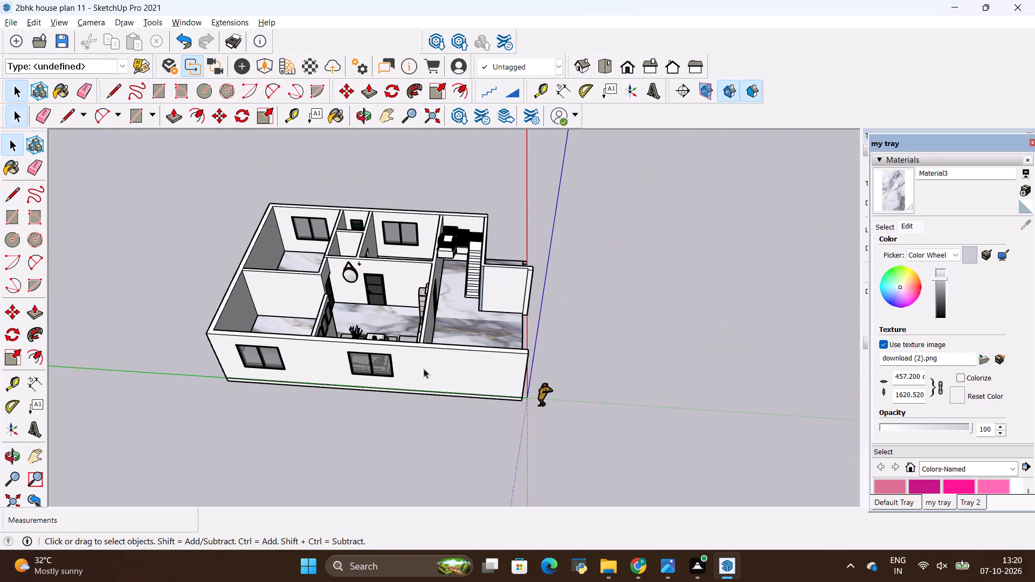
scroll(317, 234, "up", 8)
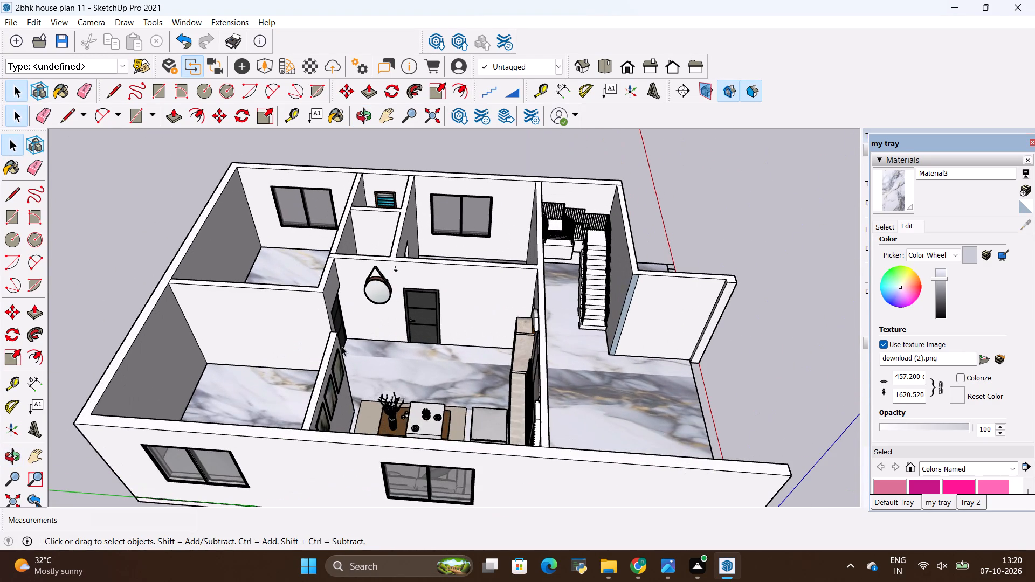